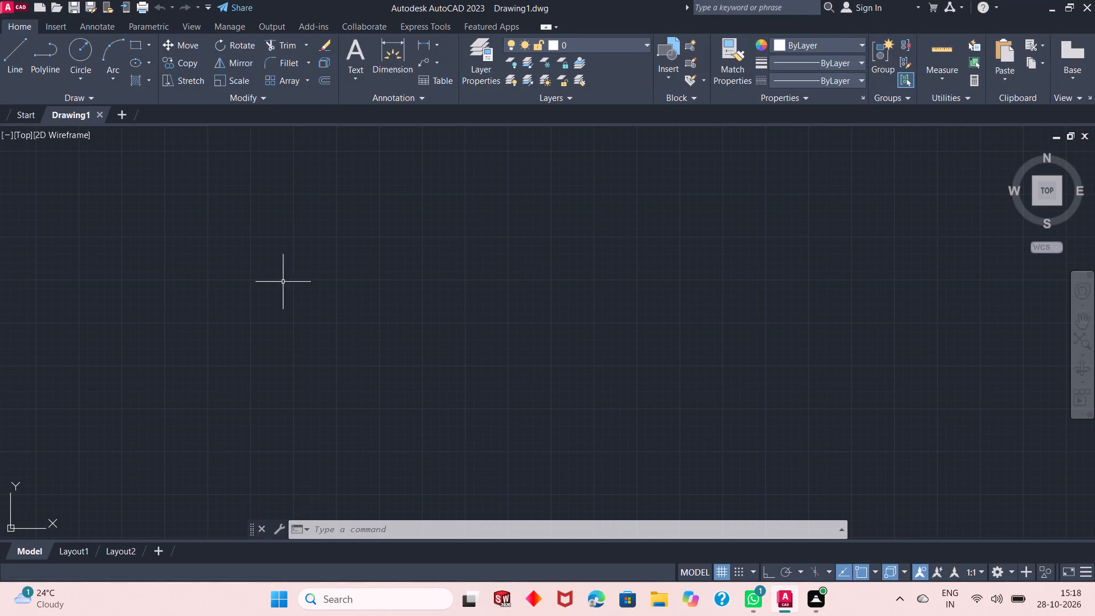
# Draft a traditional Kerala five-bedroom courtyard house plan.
# Turn on command logging to a file with LOGFILEON.
pyautogui.click(350, 530)
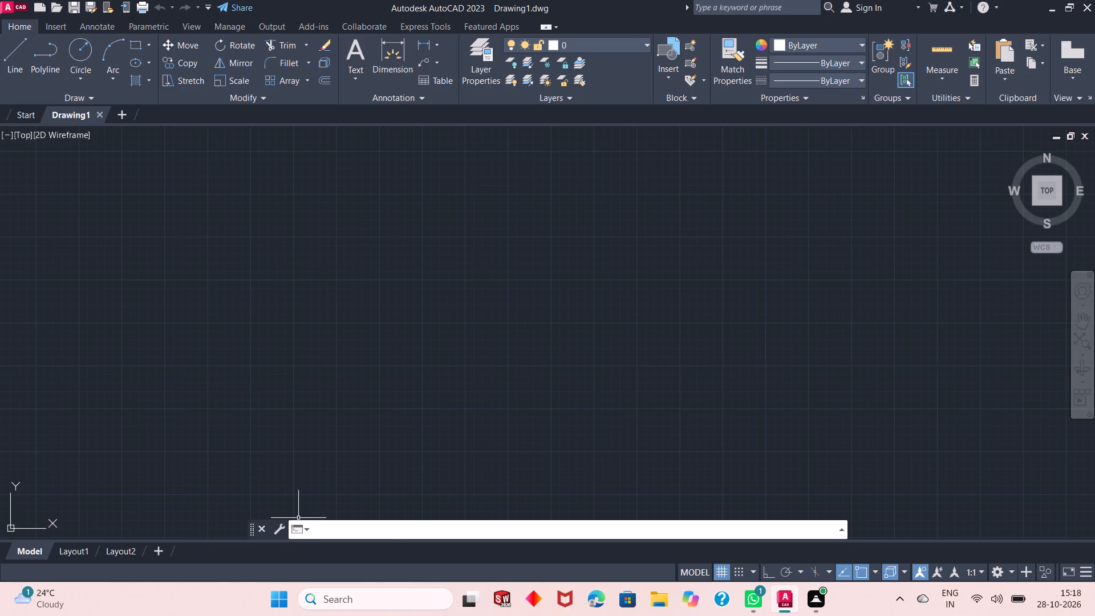
pyautogui.write('log')
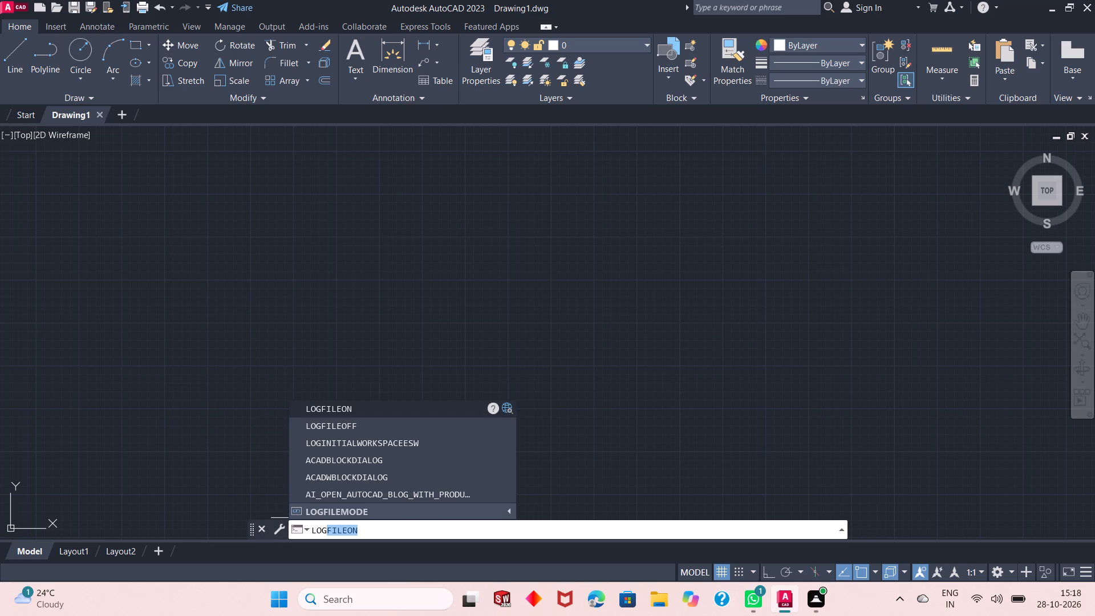
pyautogui.click(398, 407)
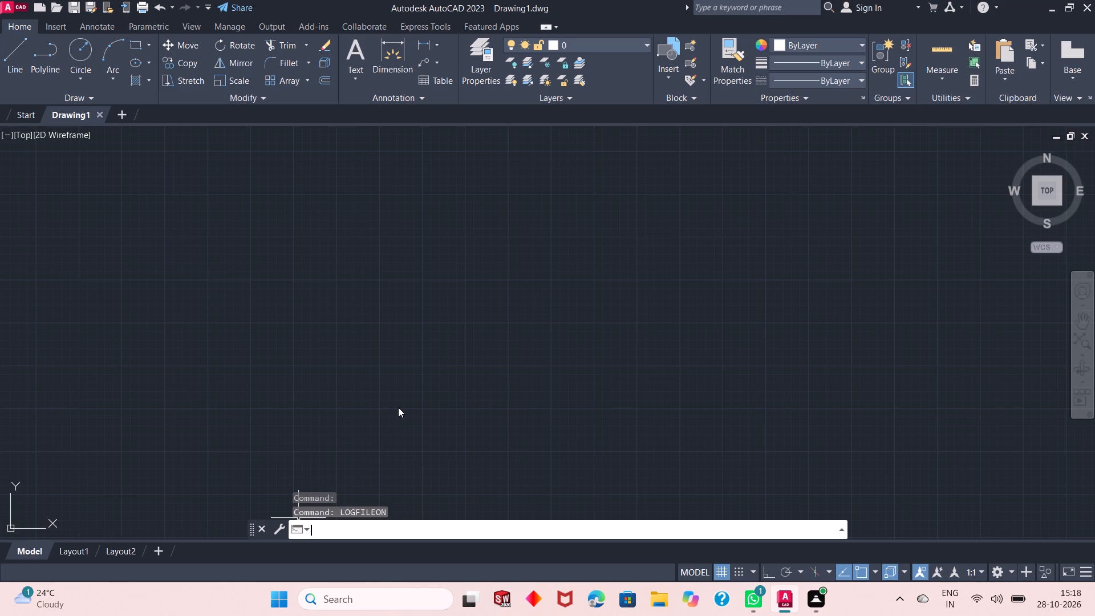
# Set the model space limits with lower left corner 0,0 and upper right corner 100,100.
pyautogui.write('lim')
pyautogui.press('space')
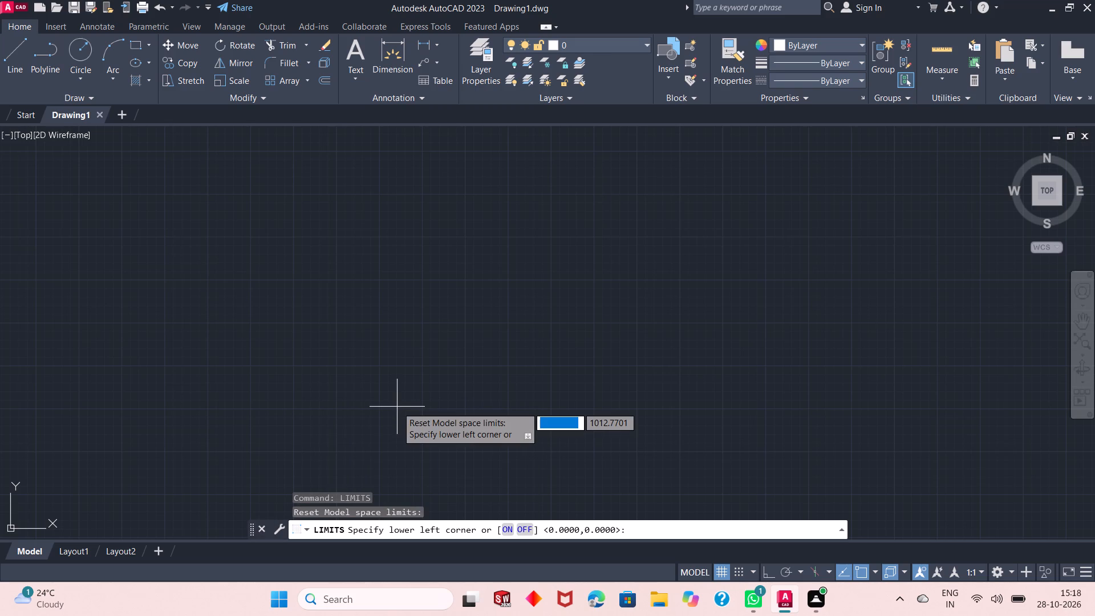
pyautogui.write('0,')
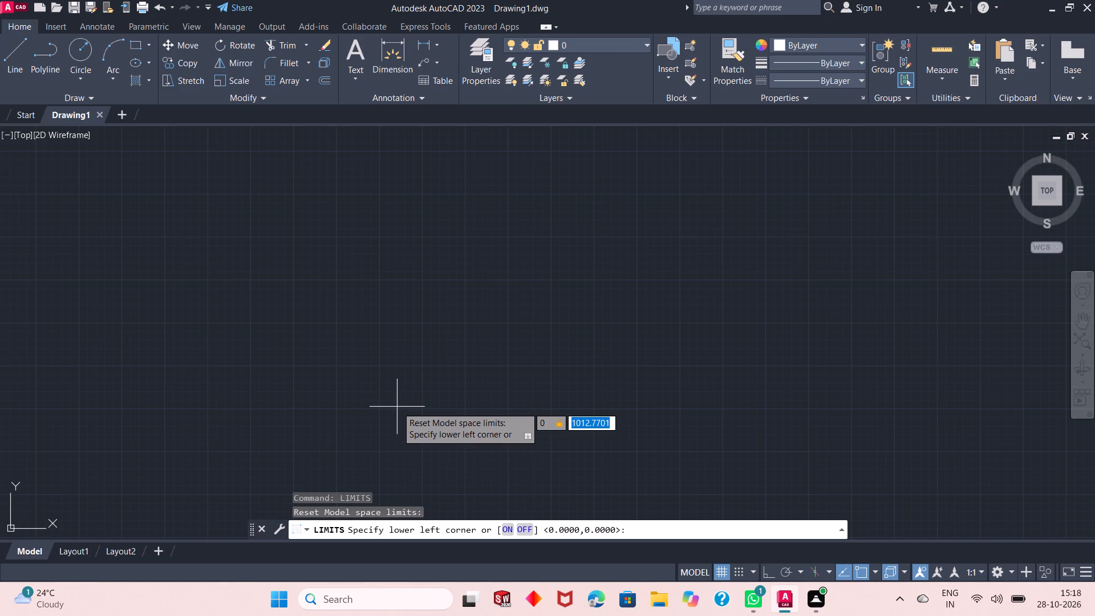
pyautogui.press('0')
pyautogui.press('Return')
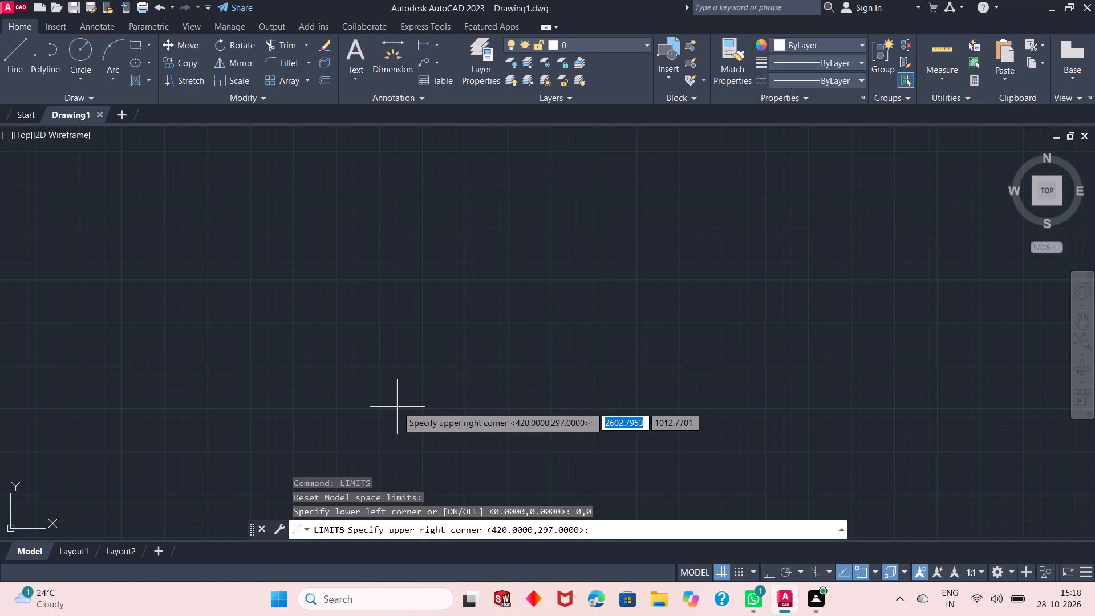
pyautogui.write('100')
pyautogui.press('.')
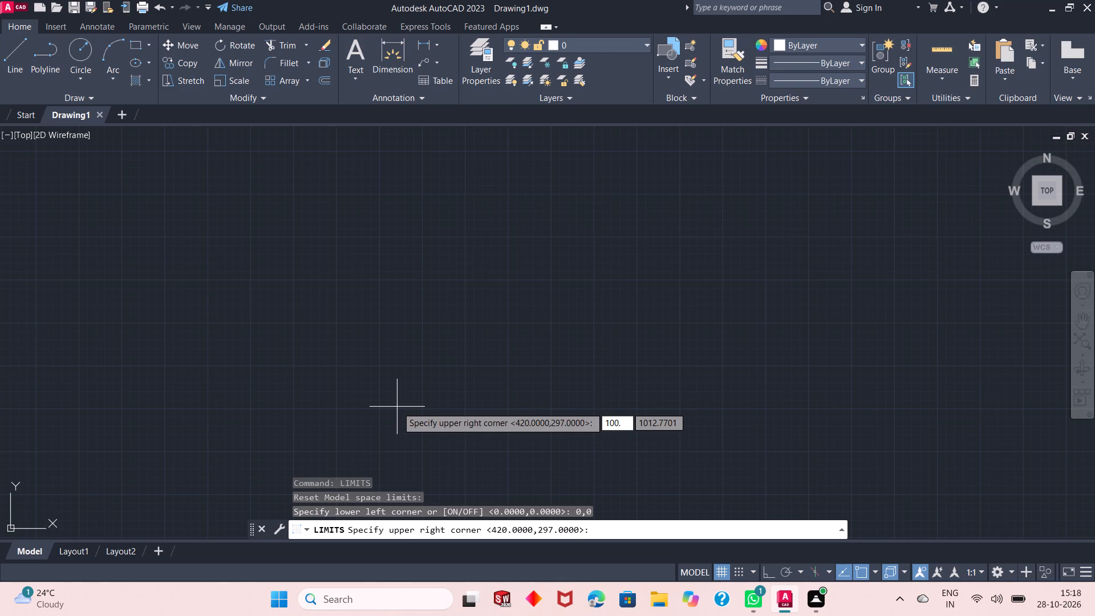
pyautogui.press('BackSpace')
pyautogui.press(',')
pyautogui.write('100')
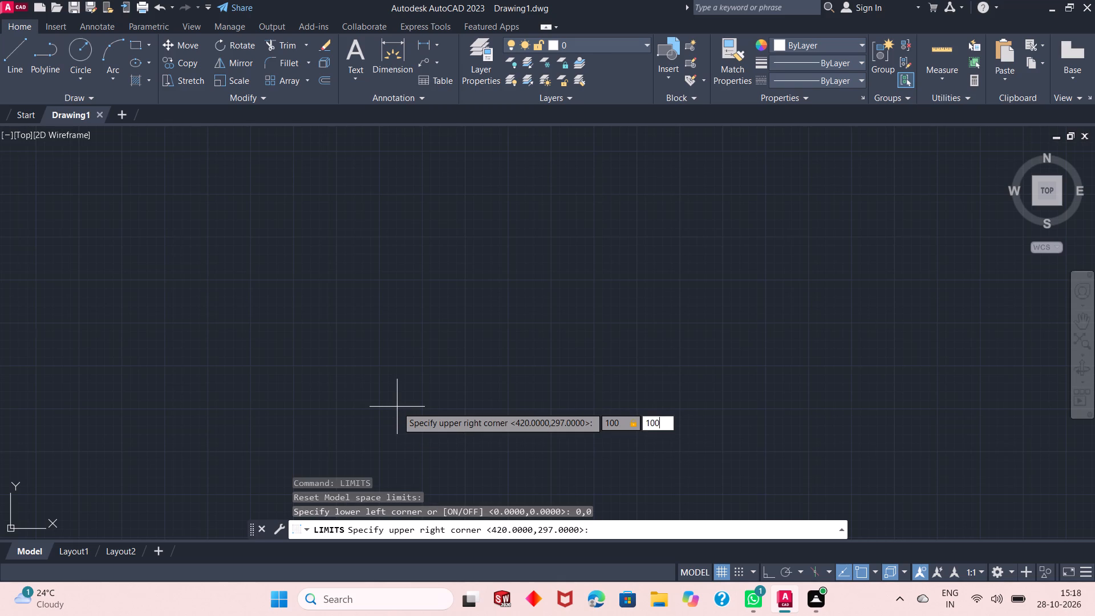
pyautogui.press('Return')
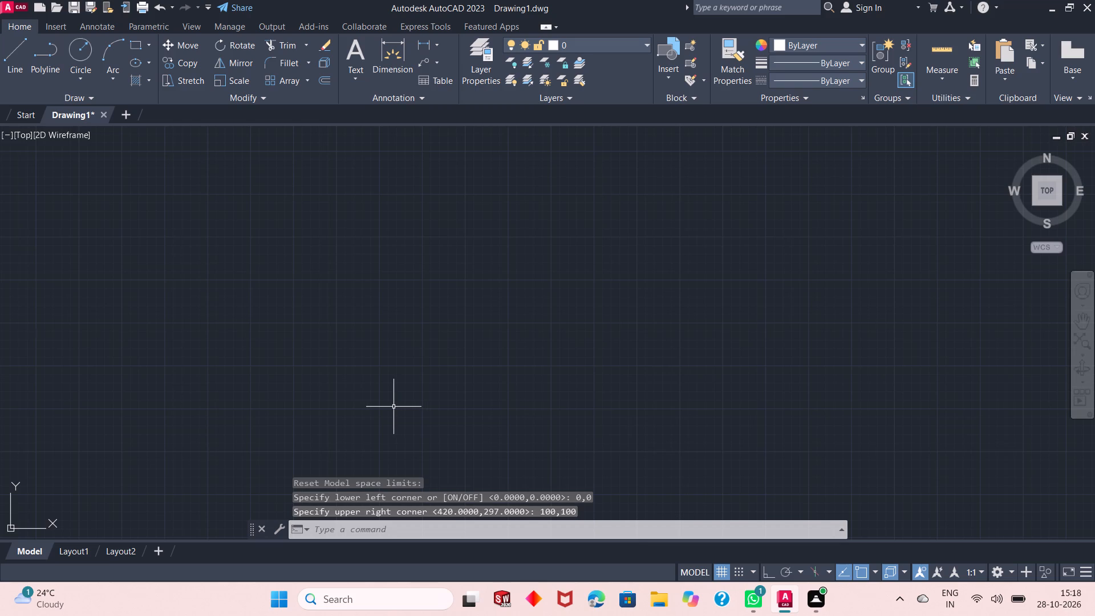
# Configure the drawing units to Engineering length type, precision 0'-0", and Inches as the insertion scale.
pyautogui.write('un')
pyautogui.press('Return')
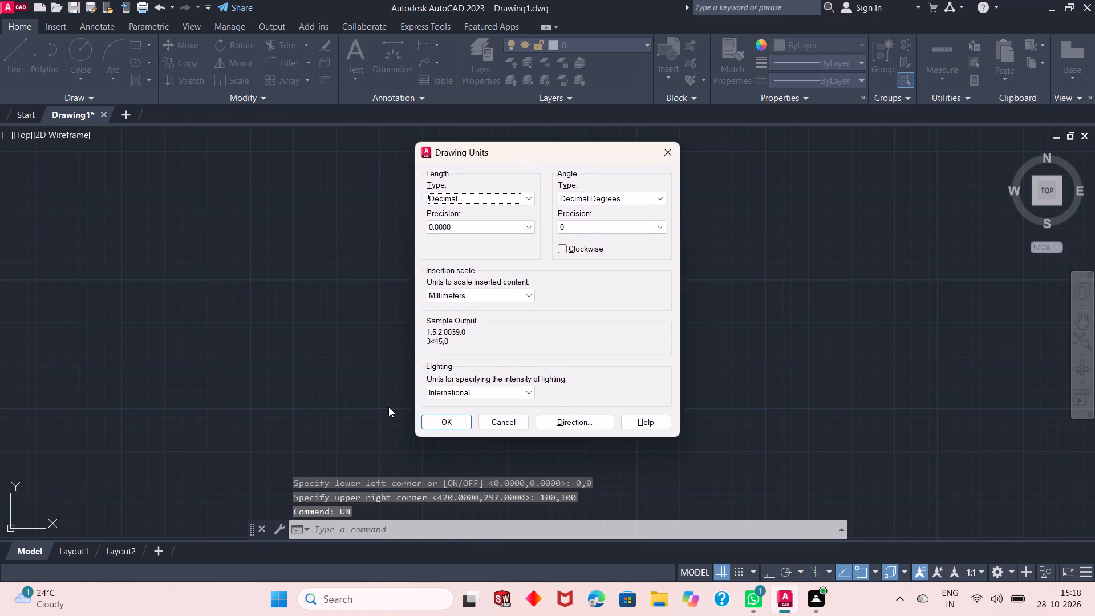
pyautogui.click(524, 196)
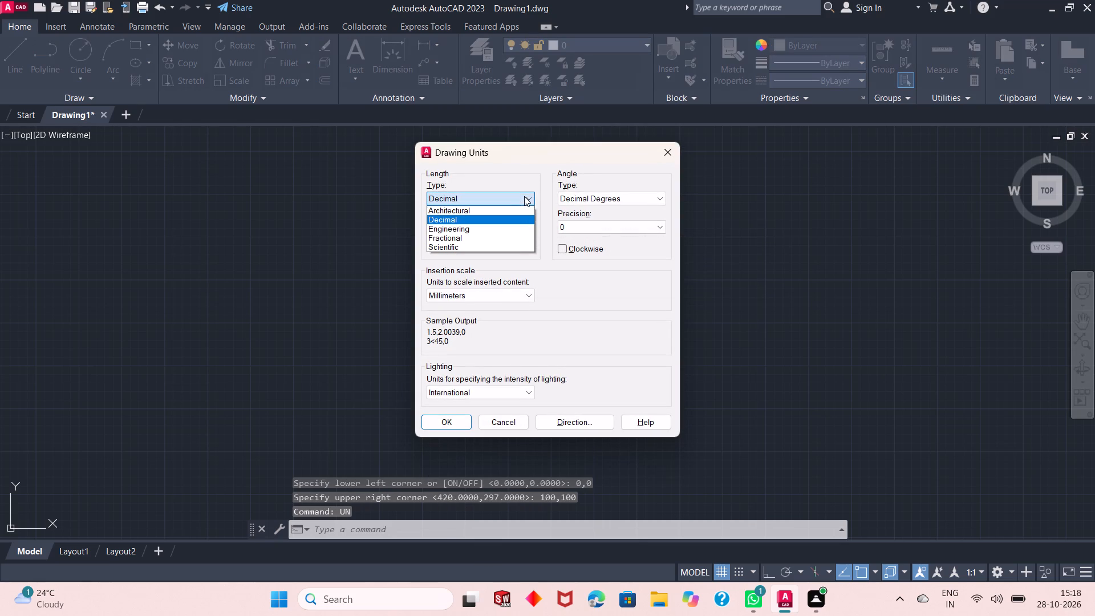
pyautogui.click(469, 230)
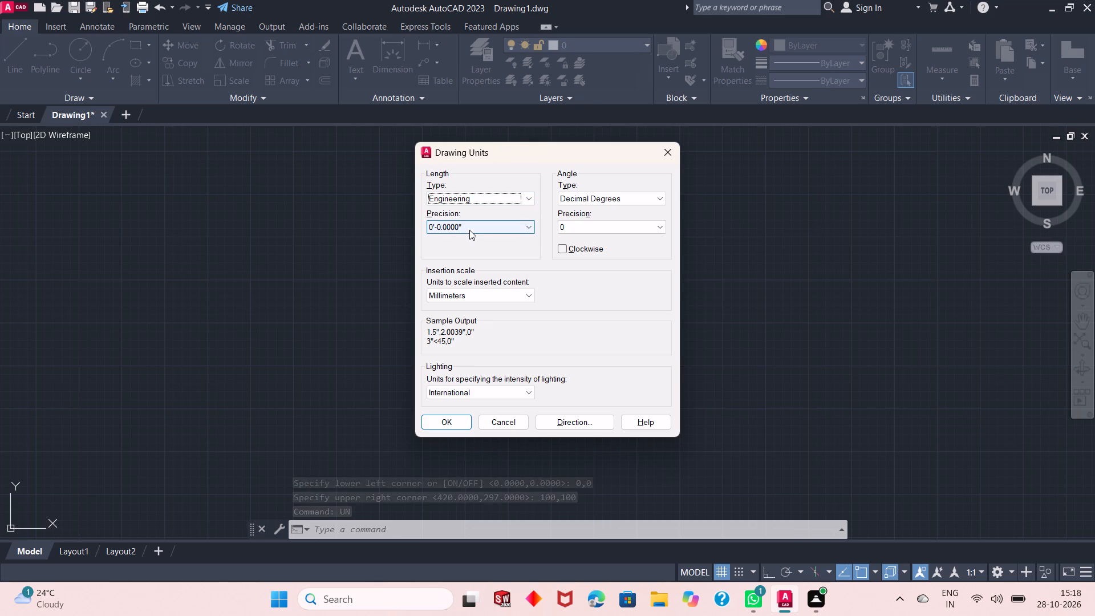
pyautogui.click(467, 228)
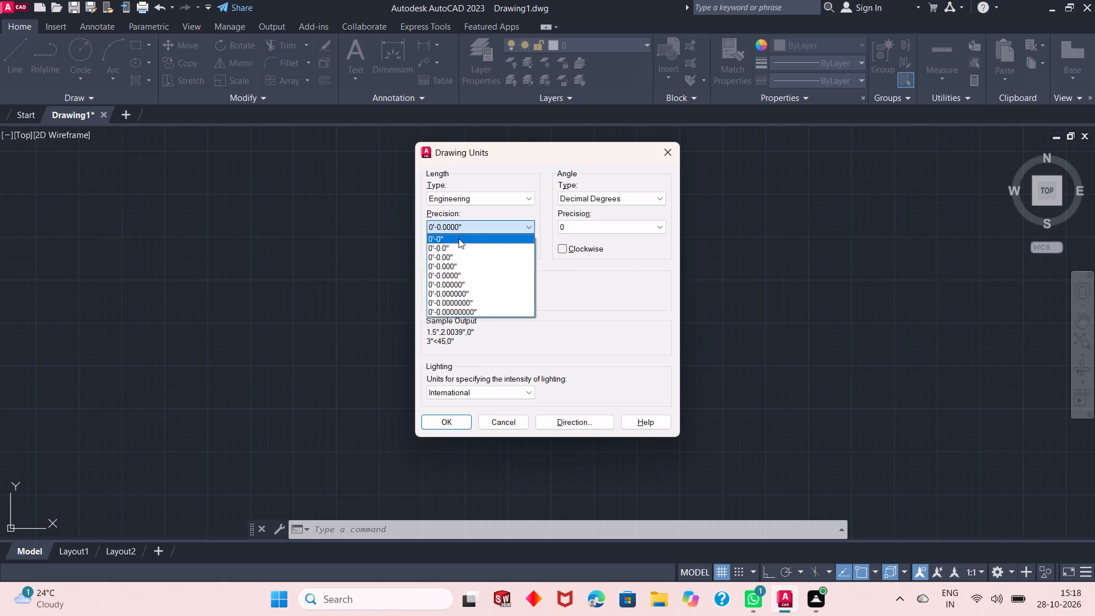
pyautogui.click(456, 240)
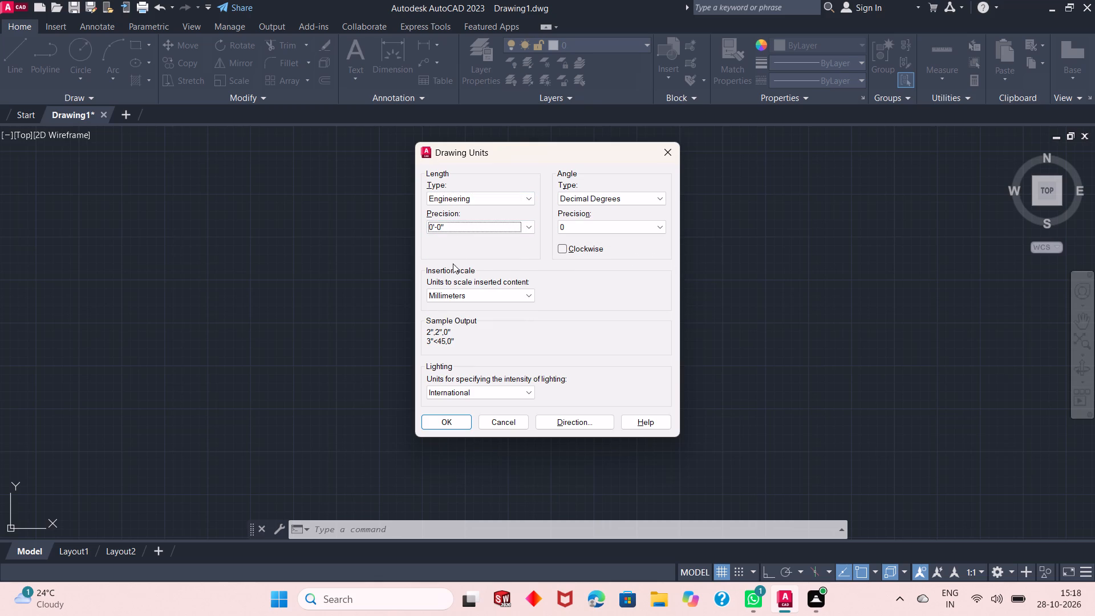
pyautogui.click(445, 297)
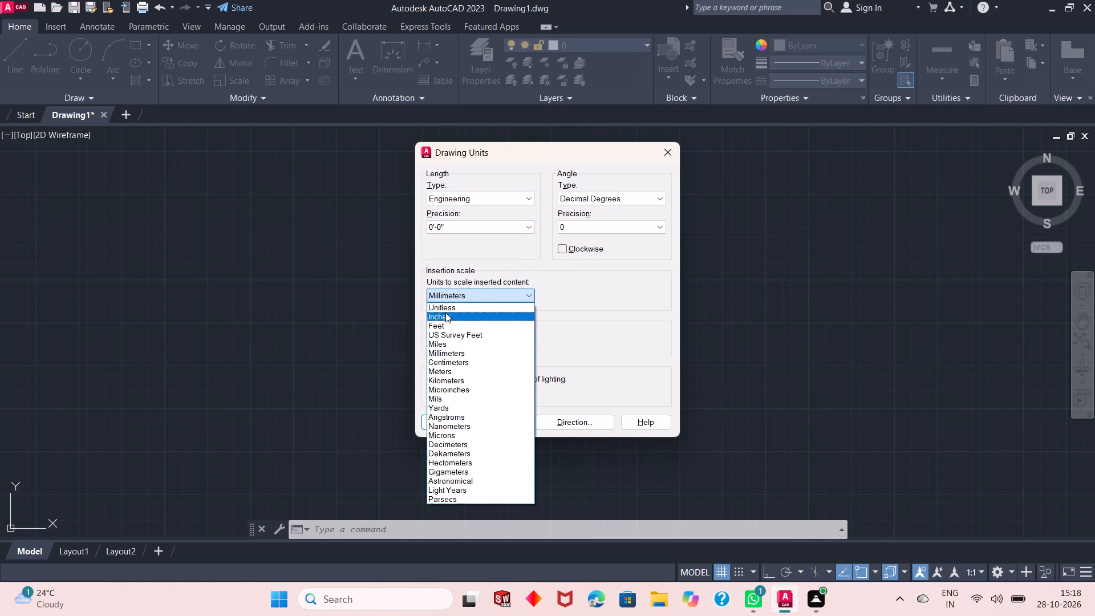
pyautogui.click(445, 315)
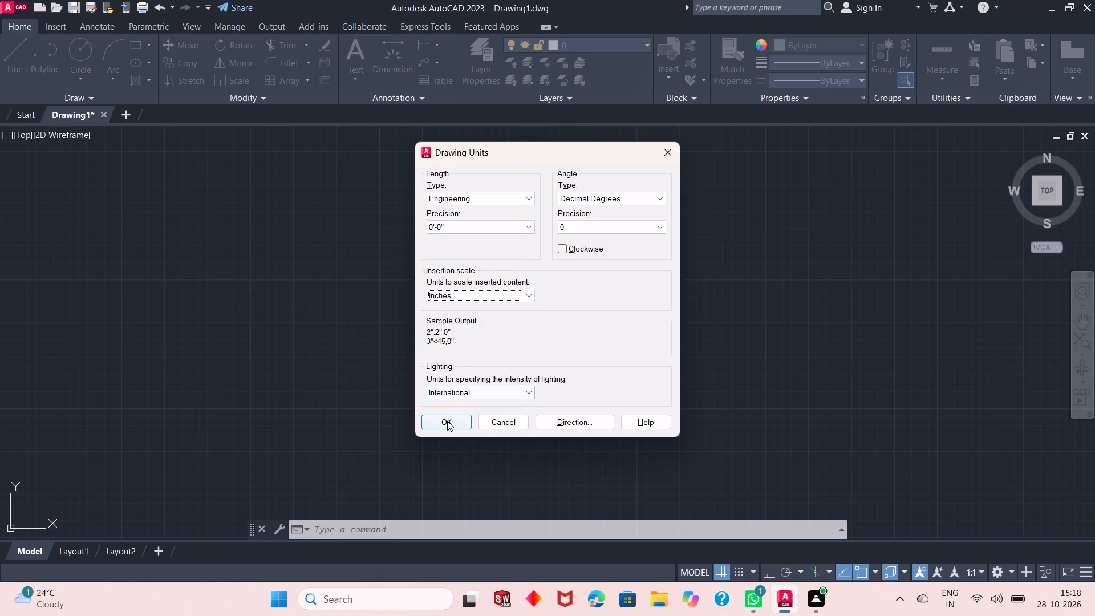
pyautogui.click(447, 422)
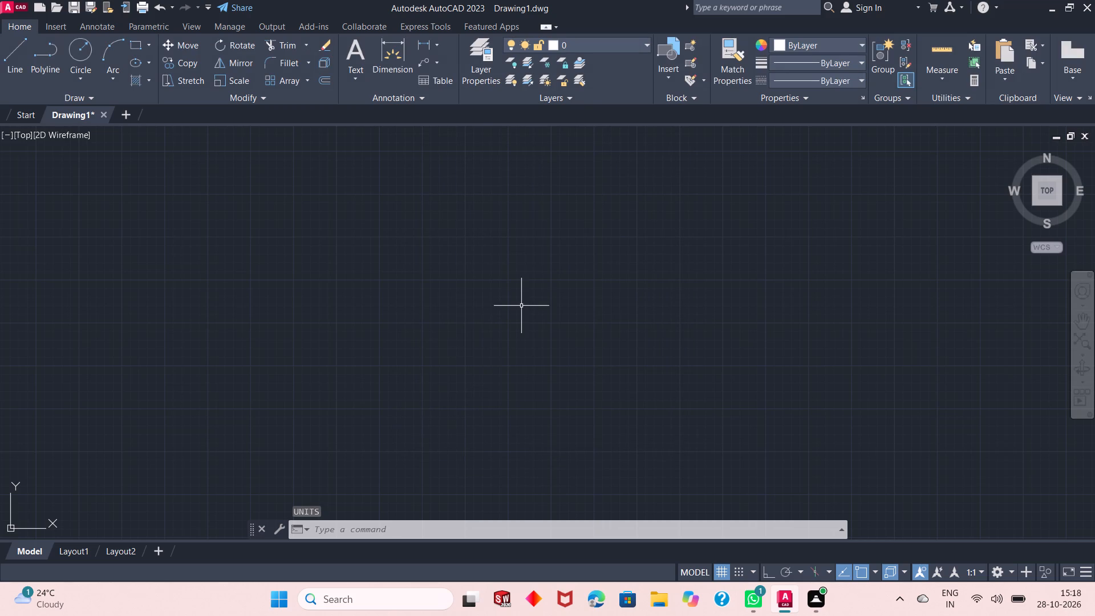
# Modify the ISO-25 dimension style's primary units to Engineering format with precision 0'-0", and set a current style.
pyautogui.write('d')
pyautogui.press('space')
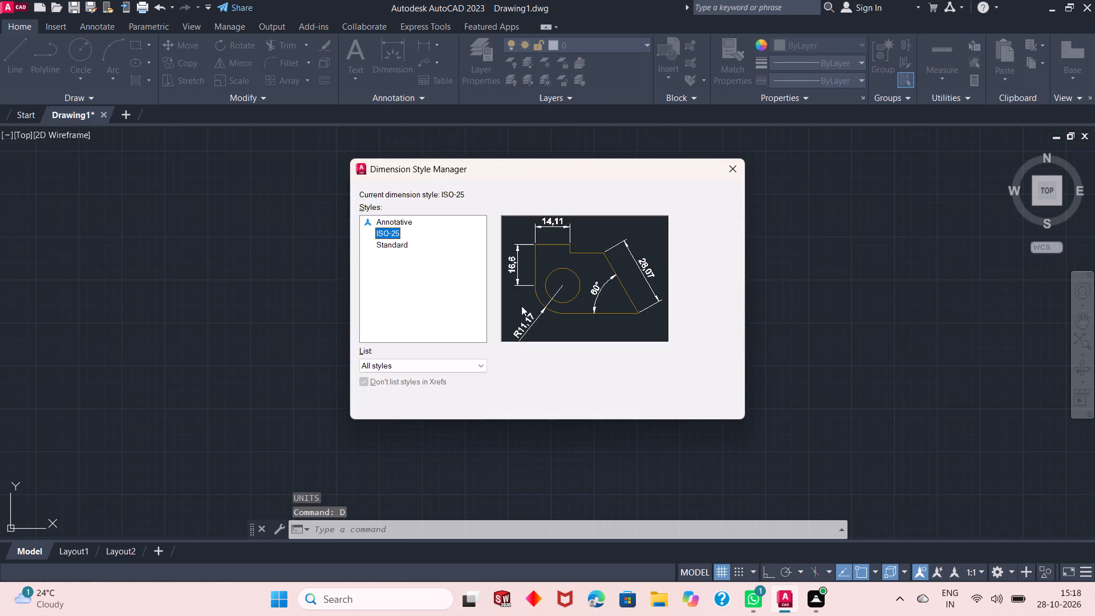
pyautogui.click(690, 269)
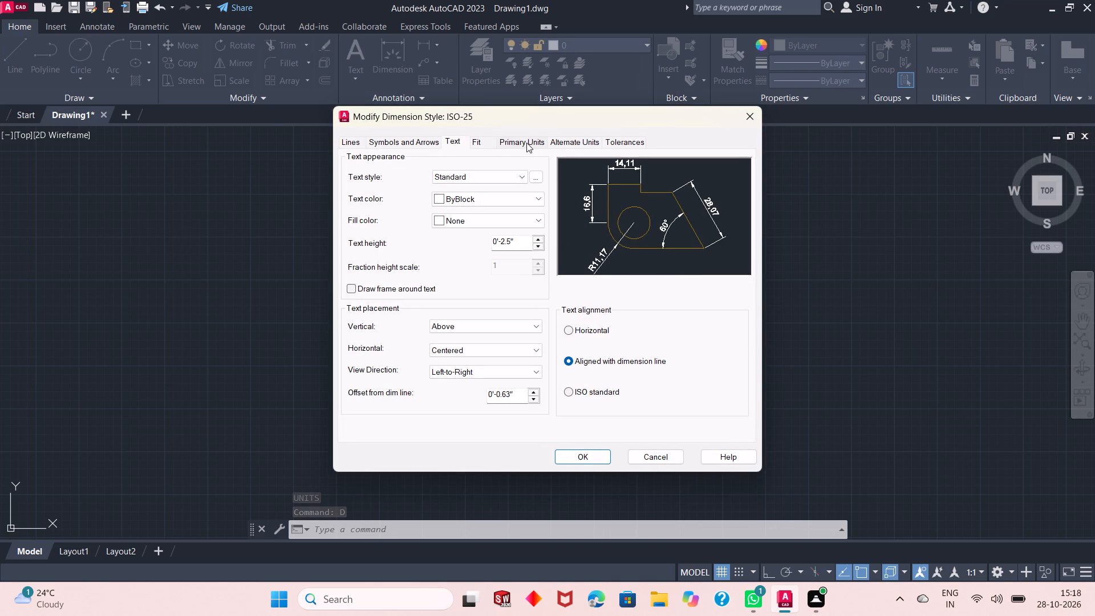
pyautogui.click(526, 143)
pyautogui.click(491, 175)
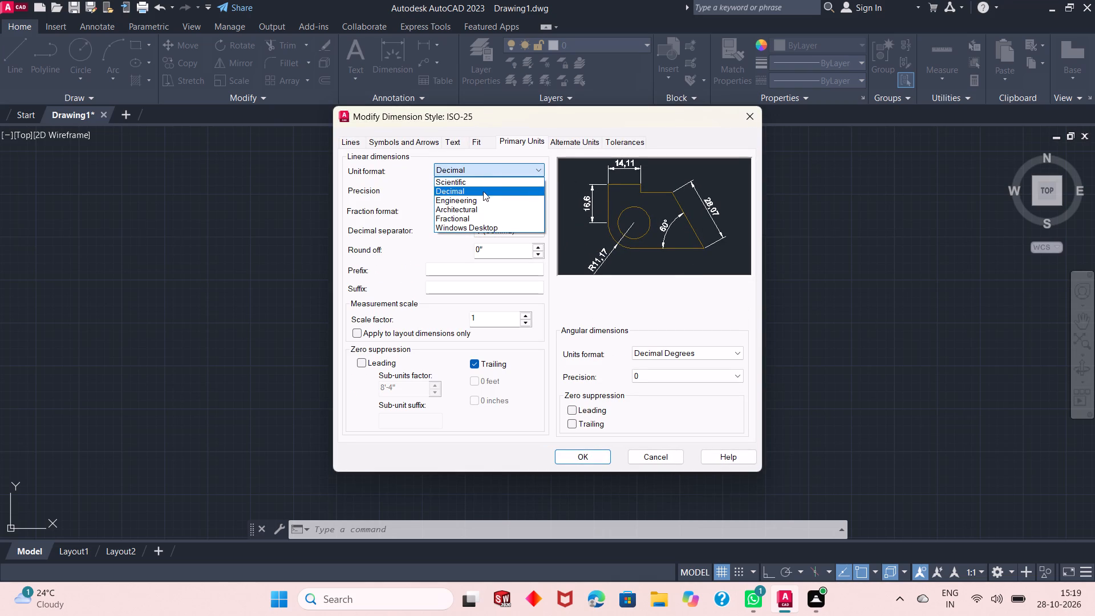
pyautogui.click(479, 201)
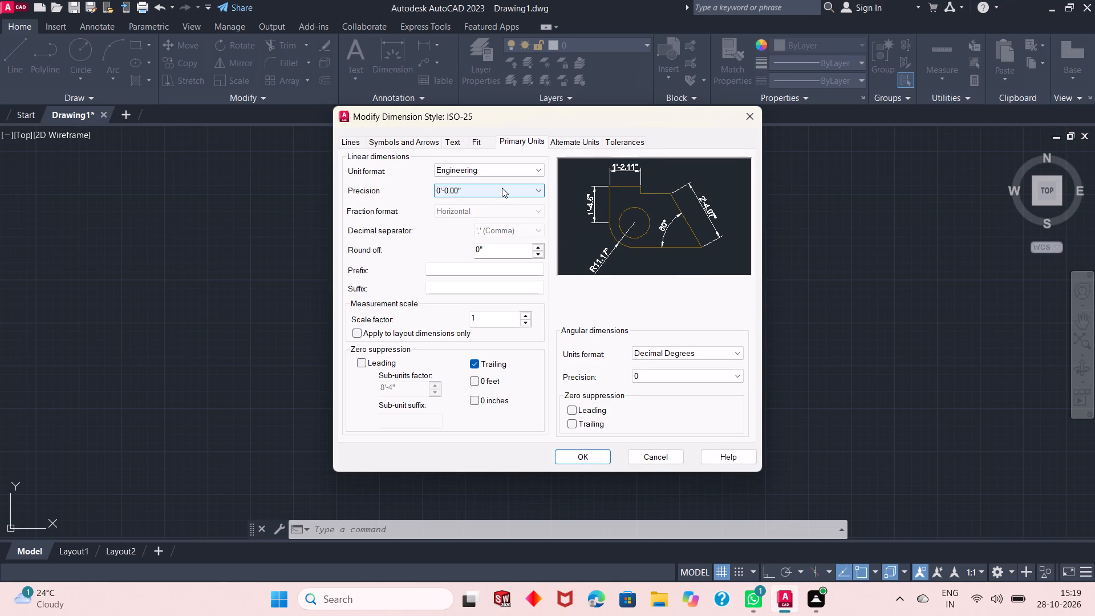
pyautogui.click(502, 188)
pyautogui.click(489, 203)
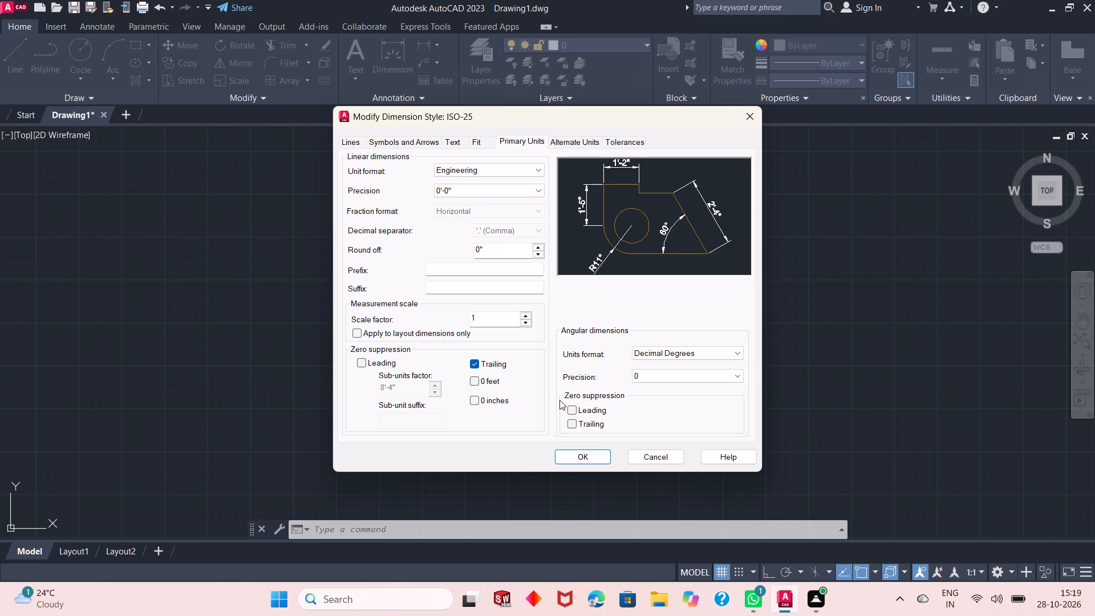
pyautogui.click(571, 456)
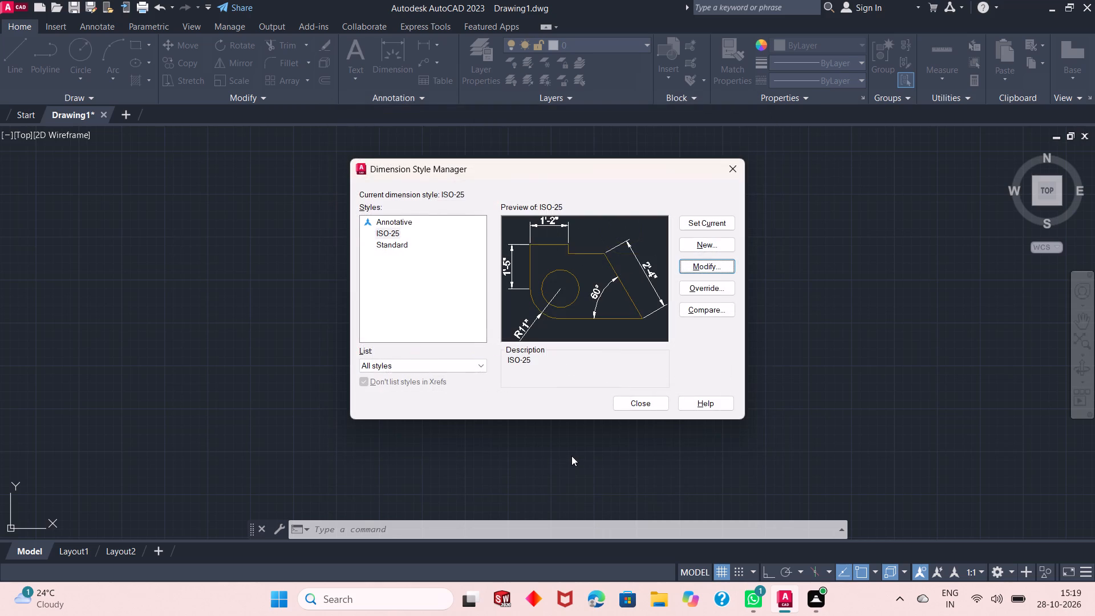
pyautogui.click(725, 224)
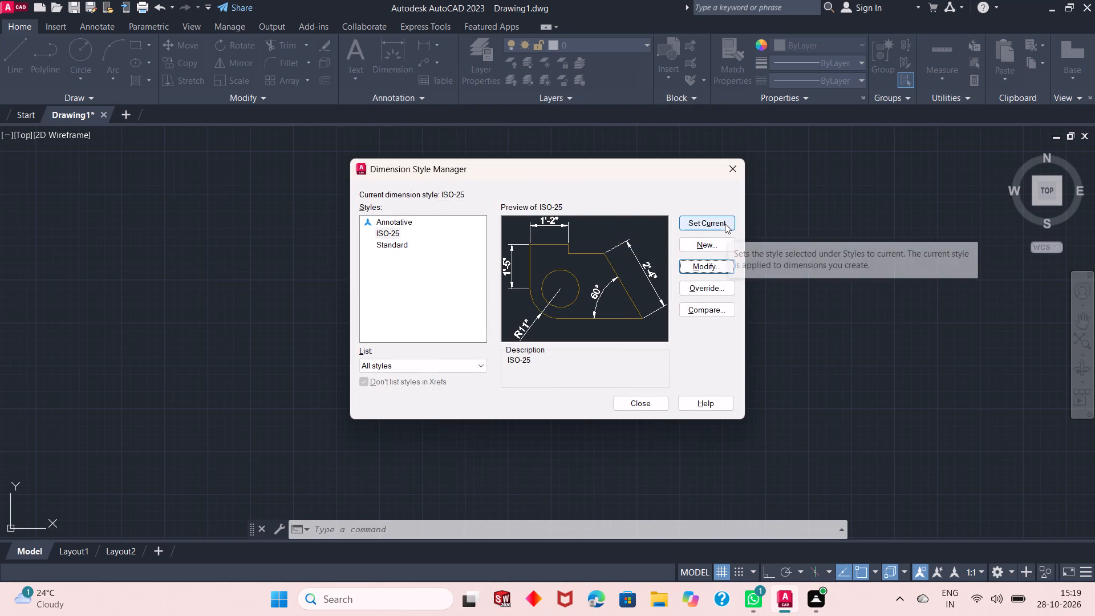
pyautogui.click(725, 224)
pyautogui.click(725, 224)
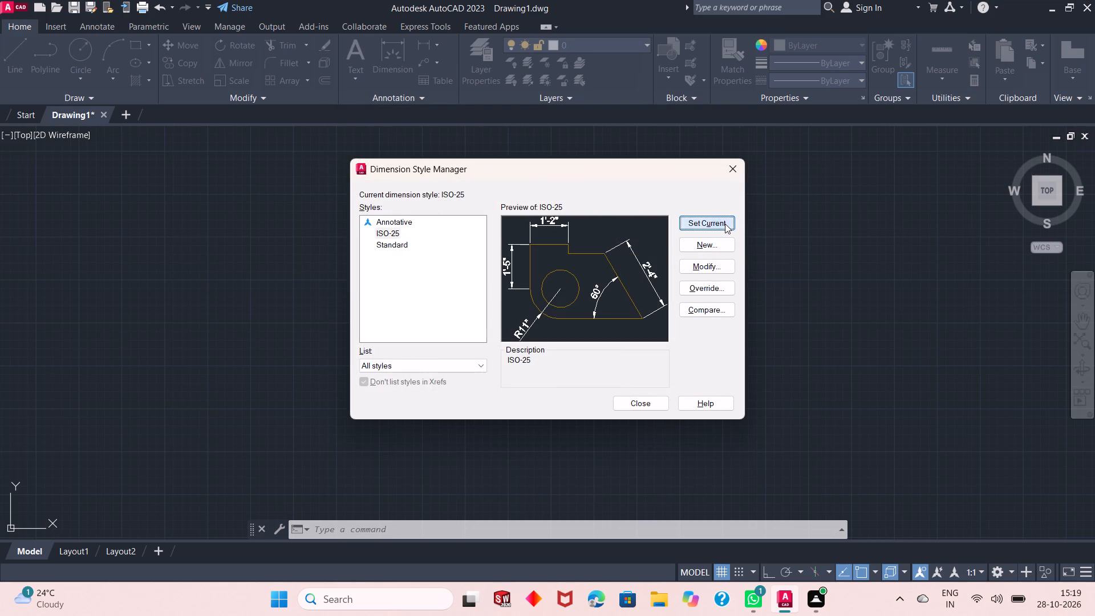
pyautogui.click(740, 171)
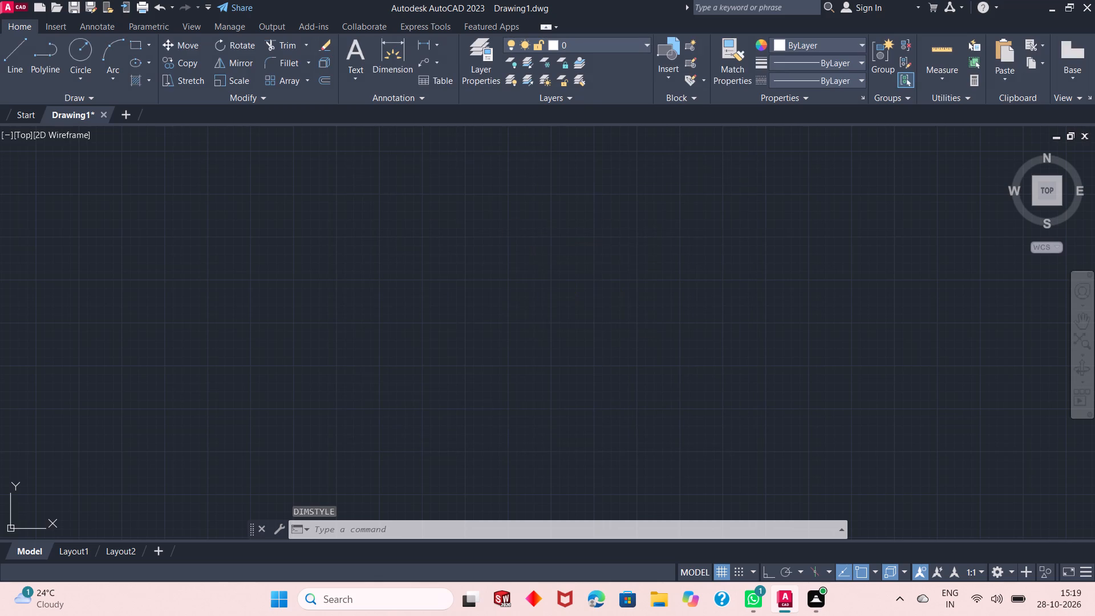
# Review the history of the commands entered so far.
pyautogui.click(843, 531)
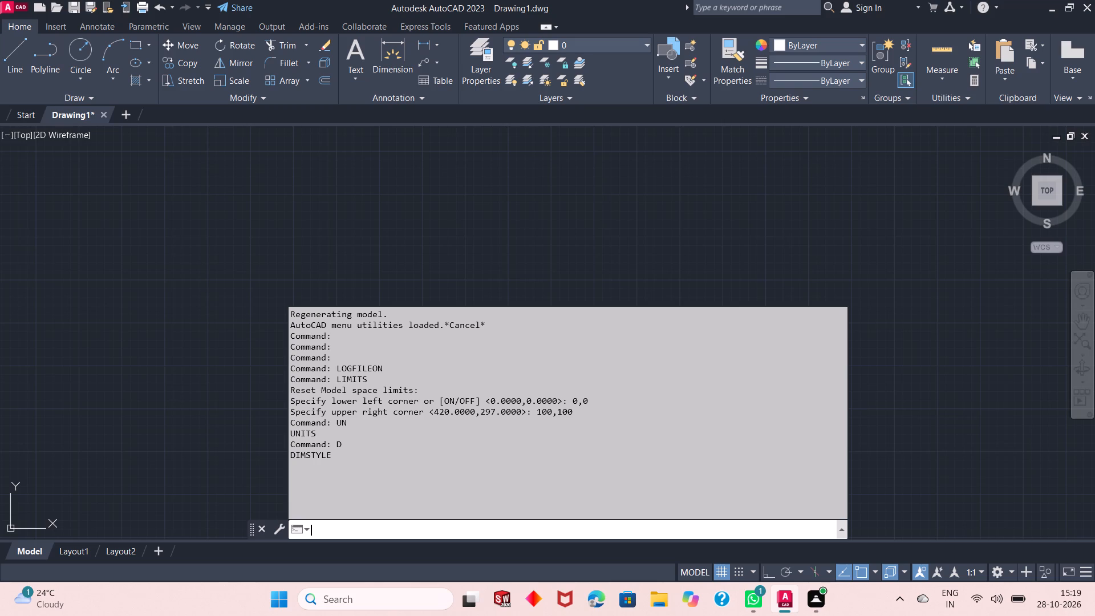
pyautogui.click(666, 278)
# Create three new layers with their default names.
pyautogui.click(481, 62)
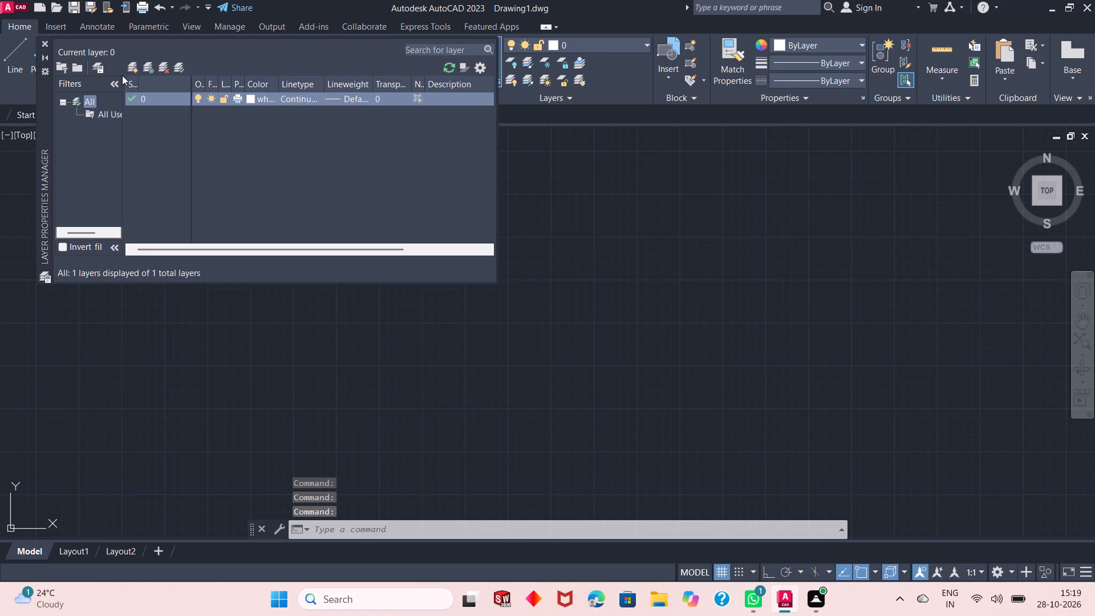
pyautogui.doubleClick(128, 64)
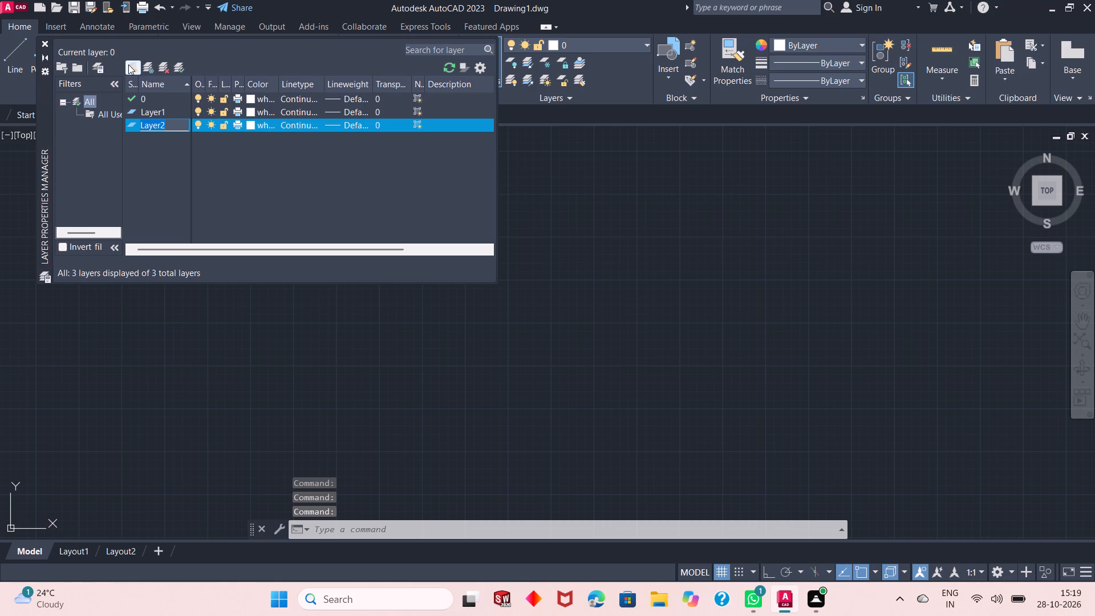
pyautogui.click(132, 70)
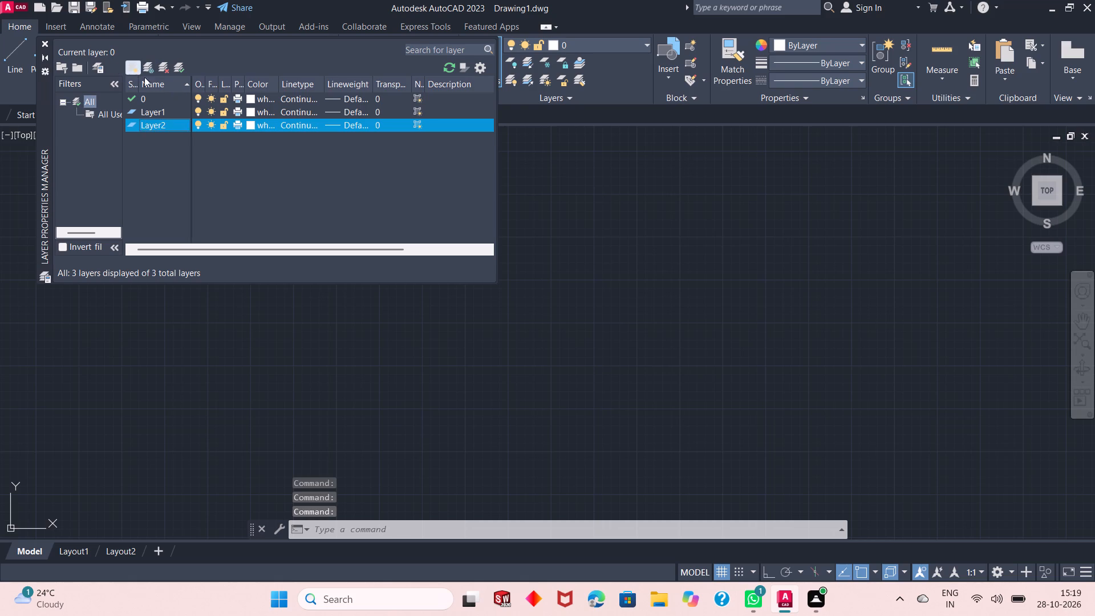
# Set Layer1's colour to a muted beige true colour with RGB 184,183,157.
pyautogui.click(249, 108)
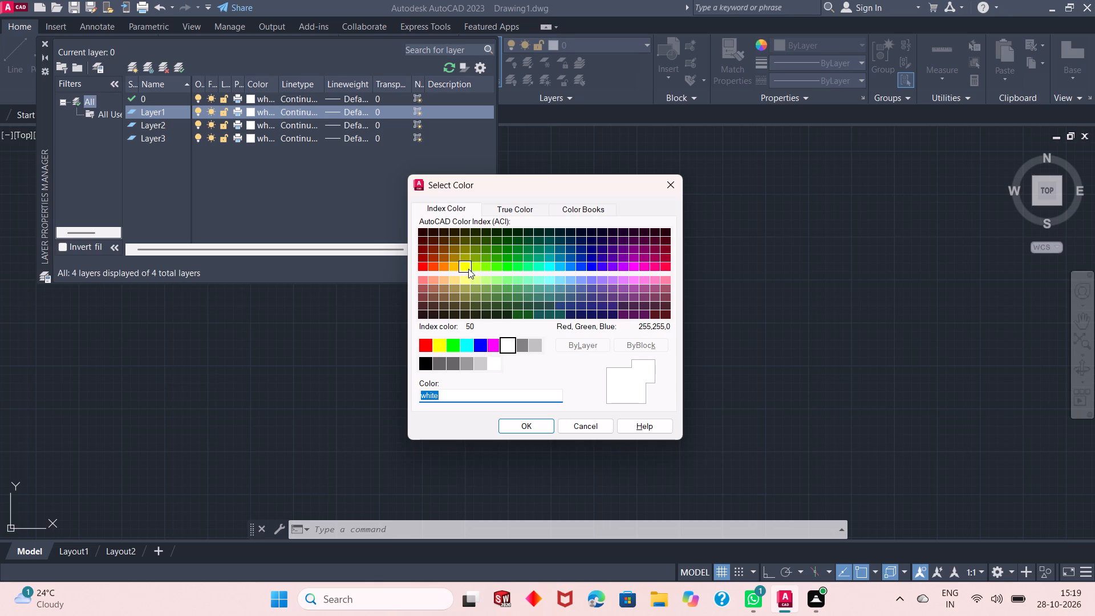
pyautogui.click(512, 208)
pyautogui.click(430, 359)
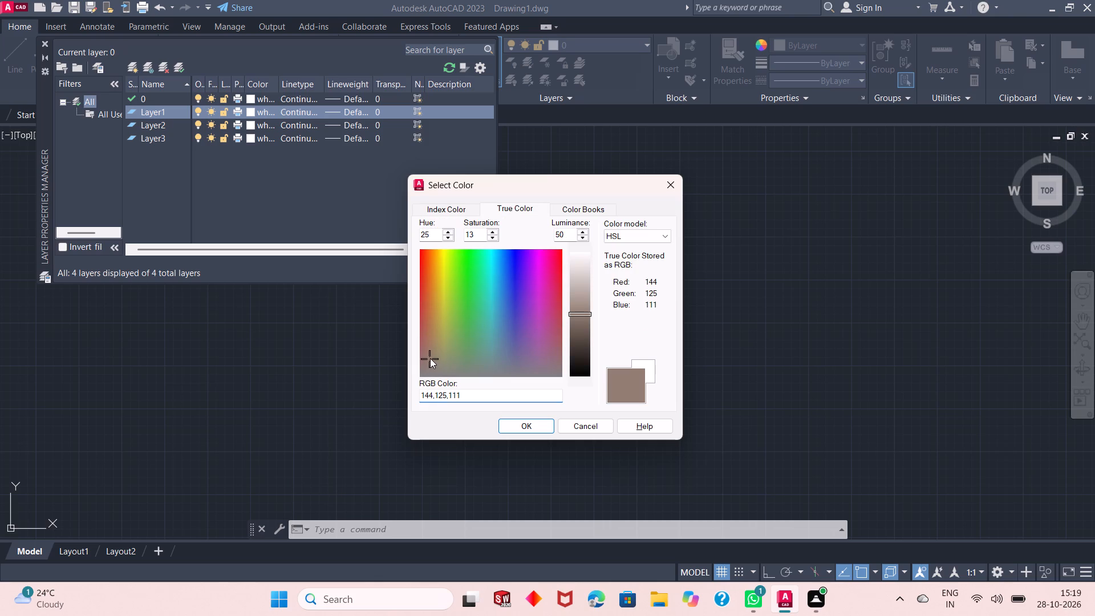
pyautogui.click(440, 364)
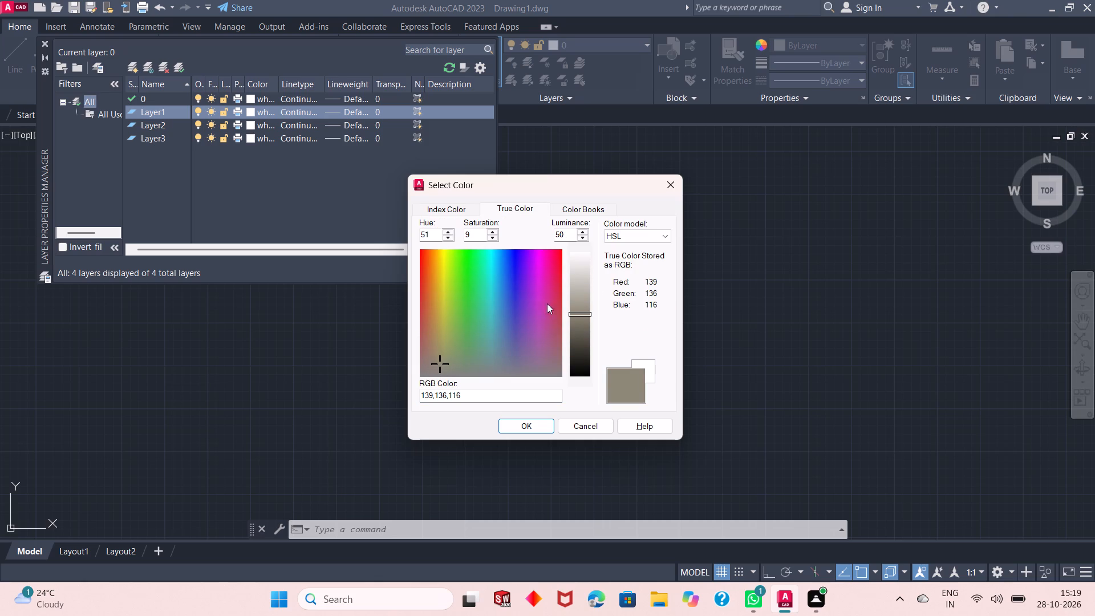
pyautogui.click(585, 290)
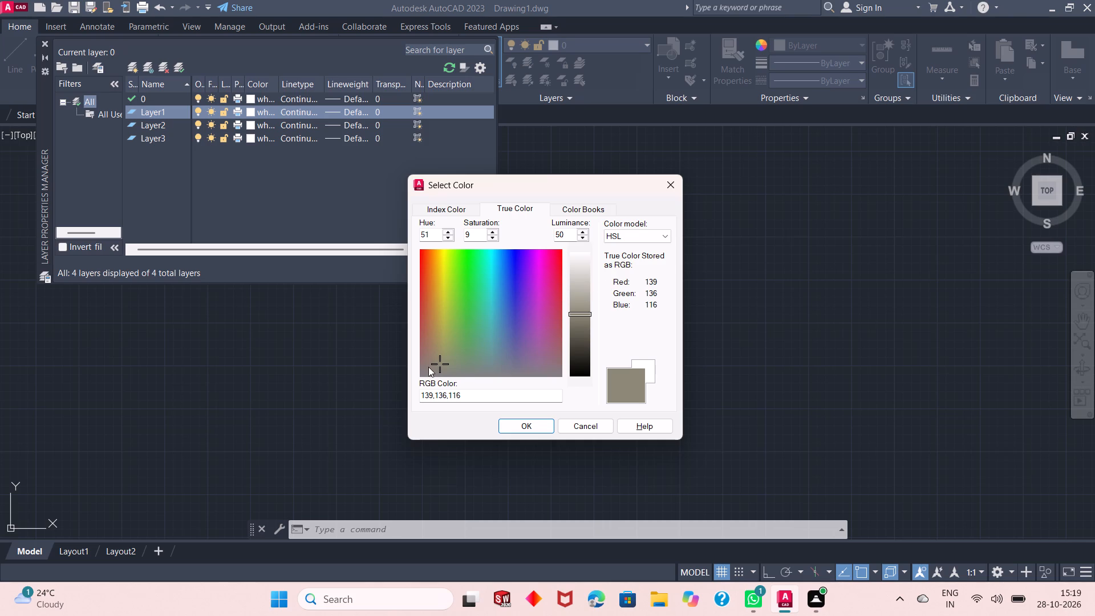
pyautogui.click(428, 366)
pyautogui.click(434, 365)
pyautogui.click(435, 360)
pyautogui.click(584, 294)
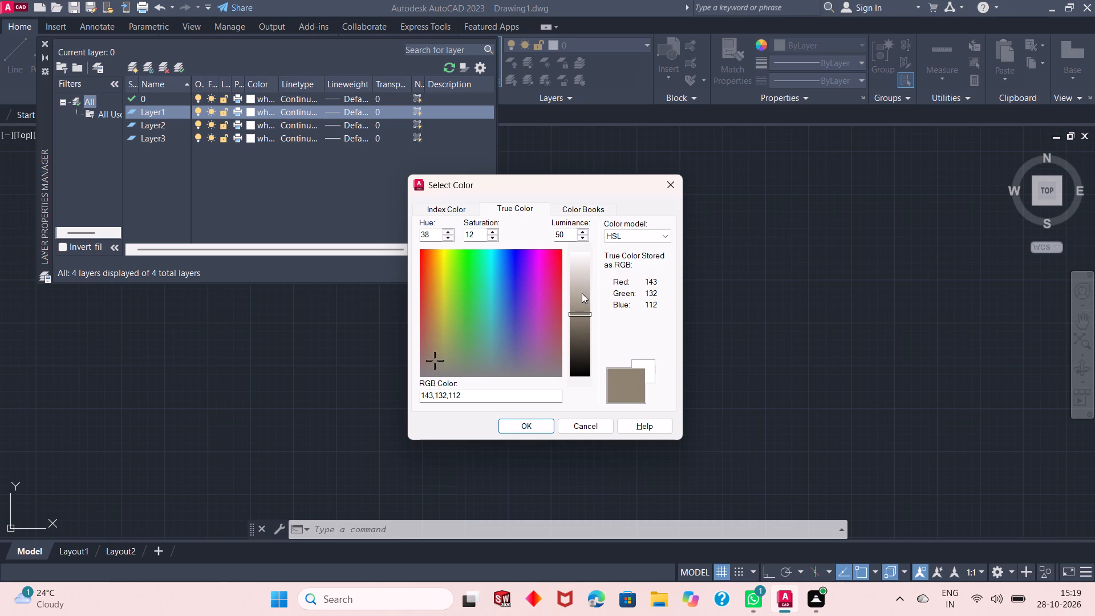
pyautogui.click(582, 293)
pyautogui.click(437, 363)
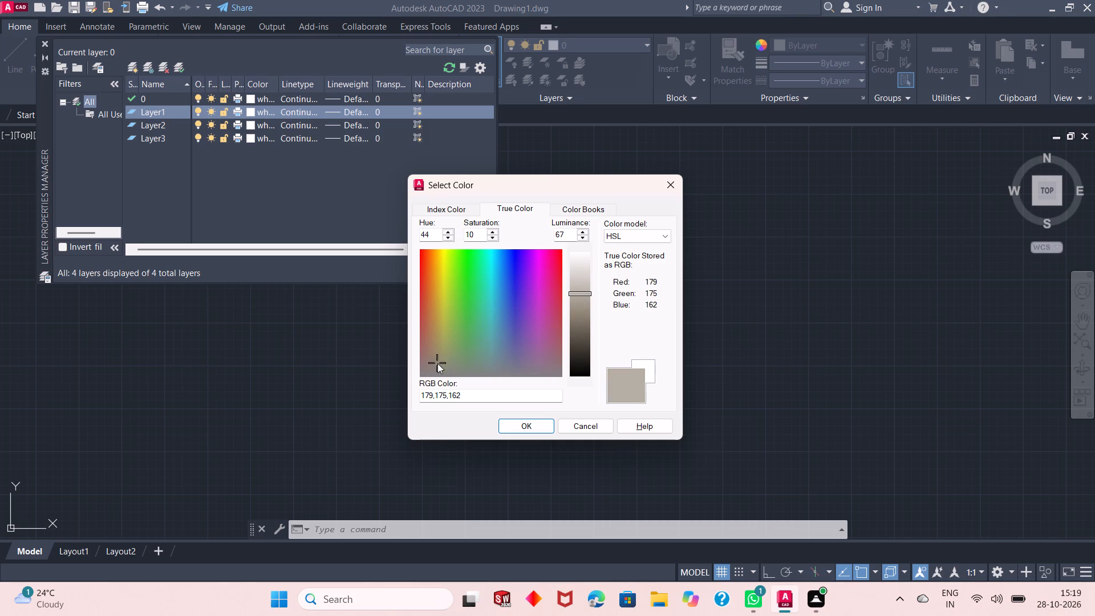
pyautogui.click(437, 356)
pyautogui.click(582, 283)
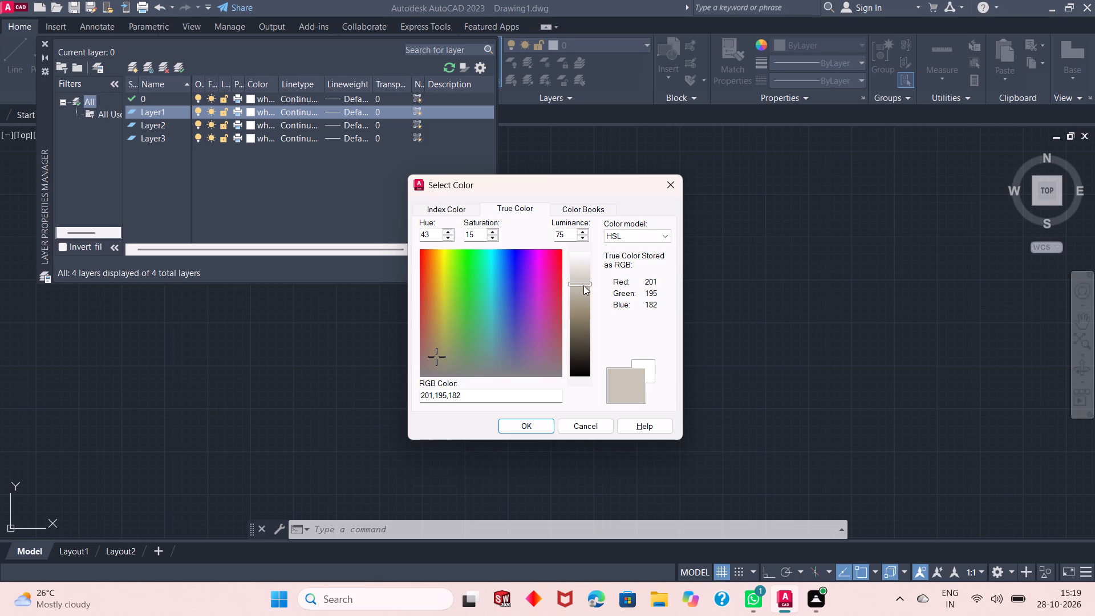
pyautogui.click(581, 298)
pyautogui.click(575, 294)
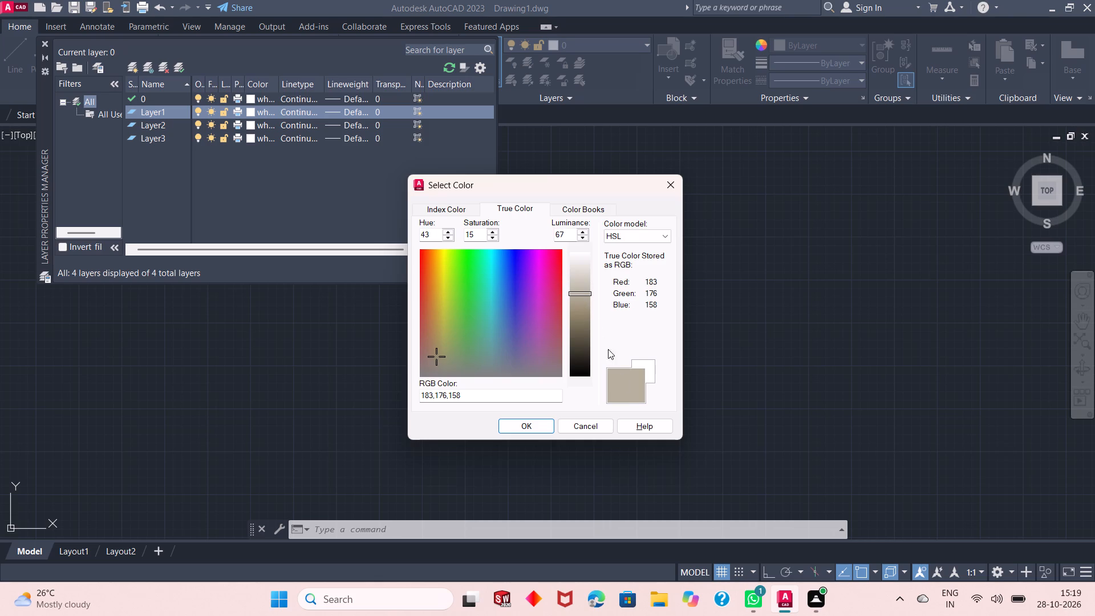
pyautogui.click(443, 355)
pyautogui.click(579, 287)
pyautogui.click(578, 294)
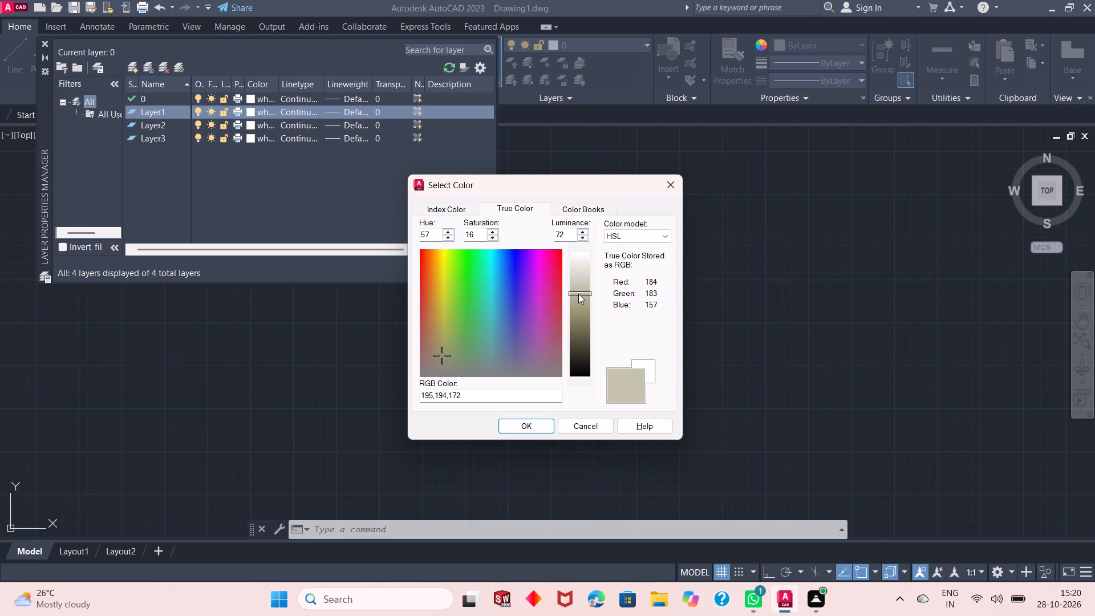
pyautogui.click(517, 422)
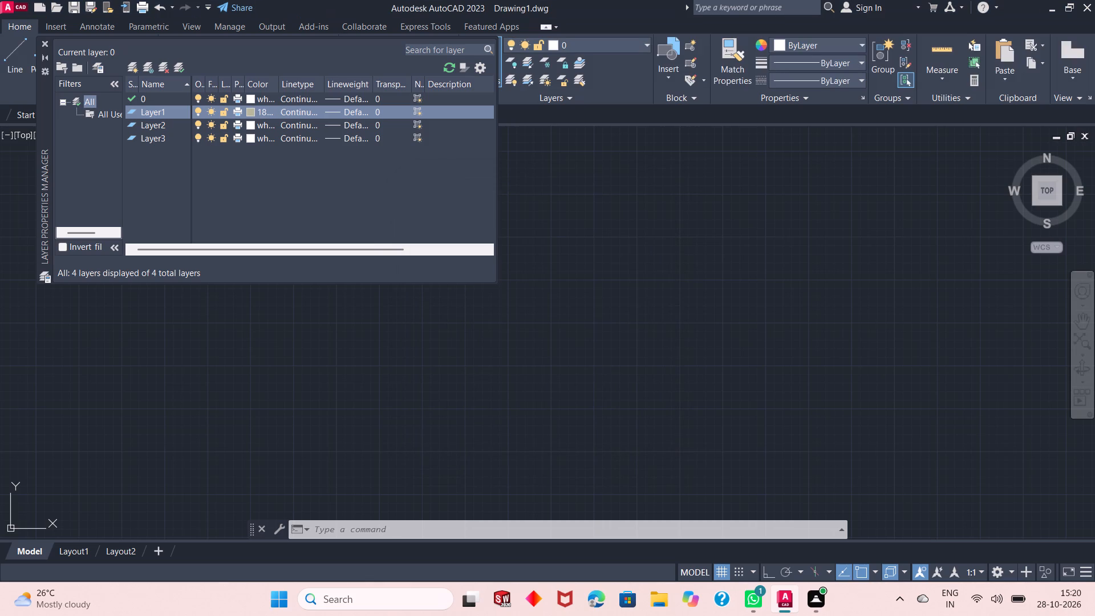
# Change Layer1's colour to a warmer beige true colour with RGB 180,171,142.
pyautogui.click(254, 112)
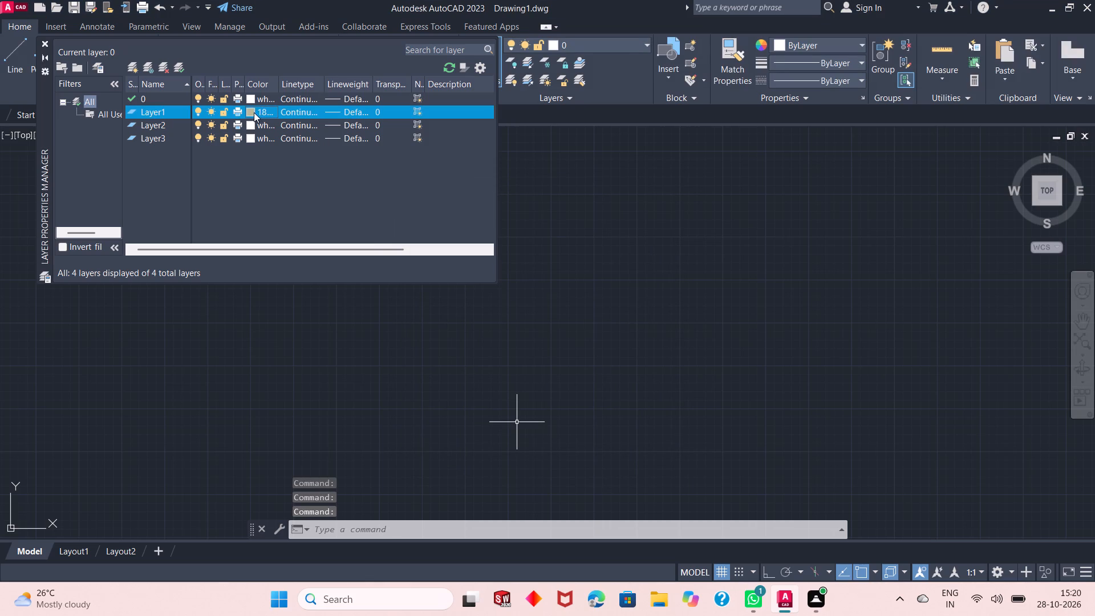
pyautogui.click(449, 358)
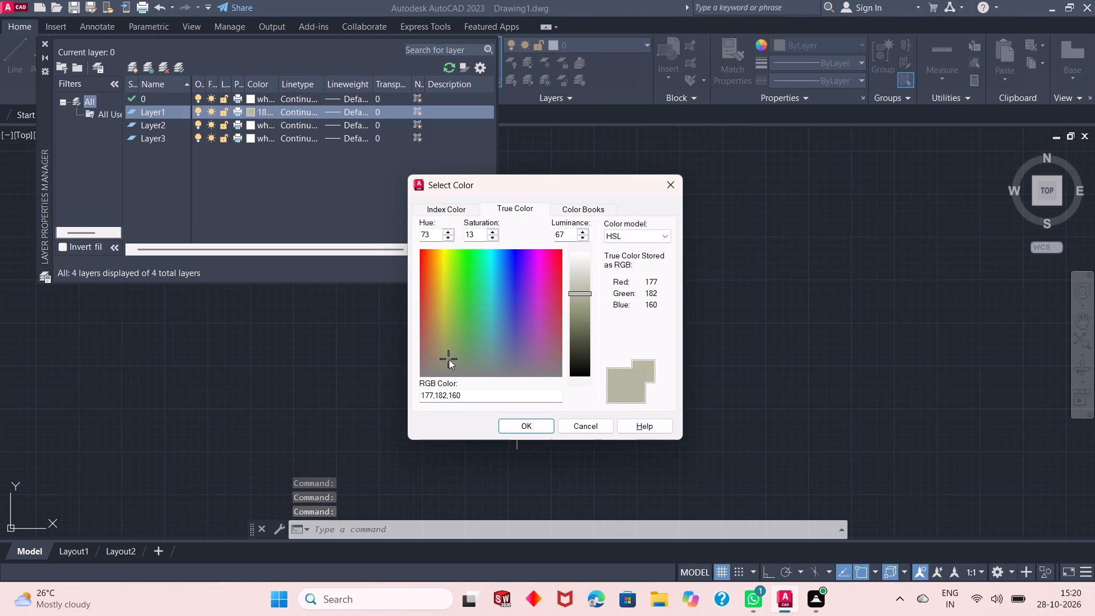
pyautogui.click(439, 351)
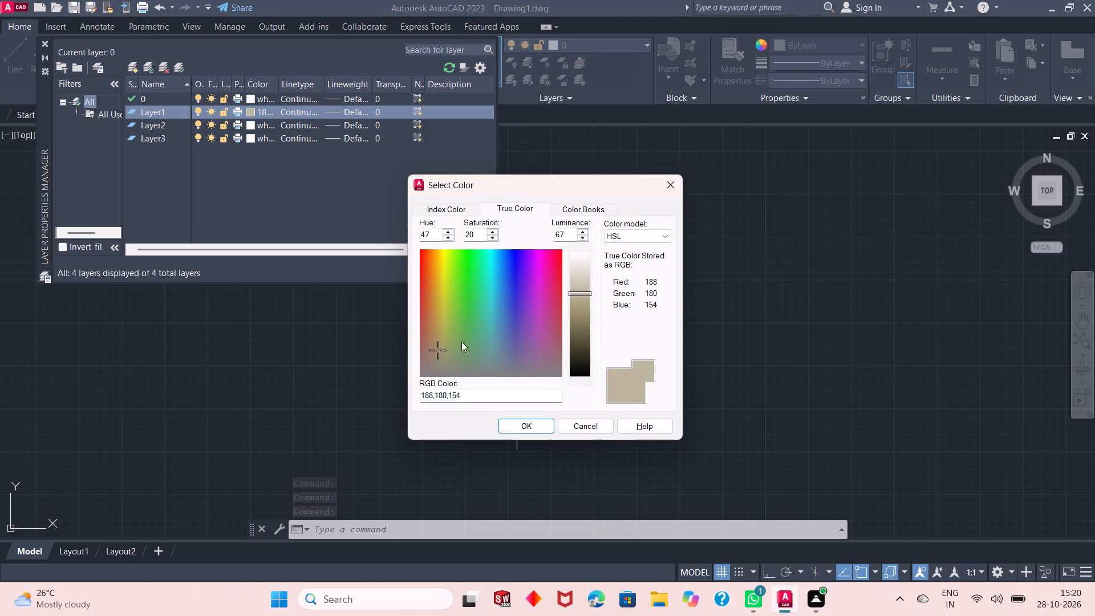
pyautogui.click(581, 283)
pyautogui.click(581, 305)
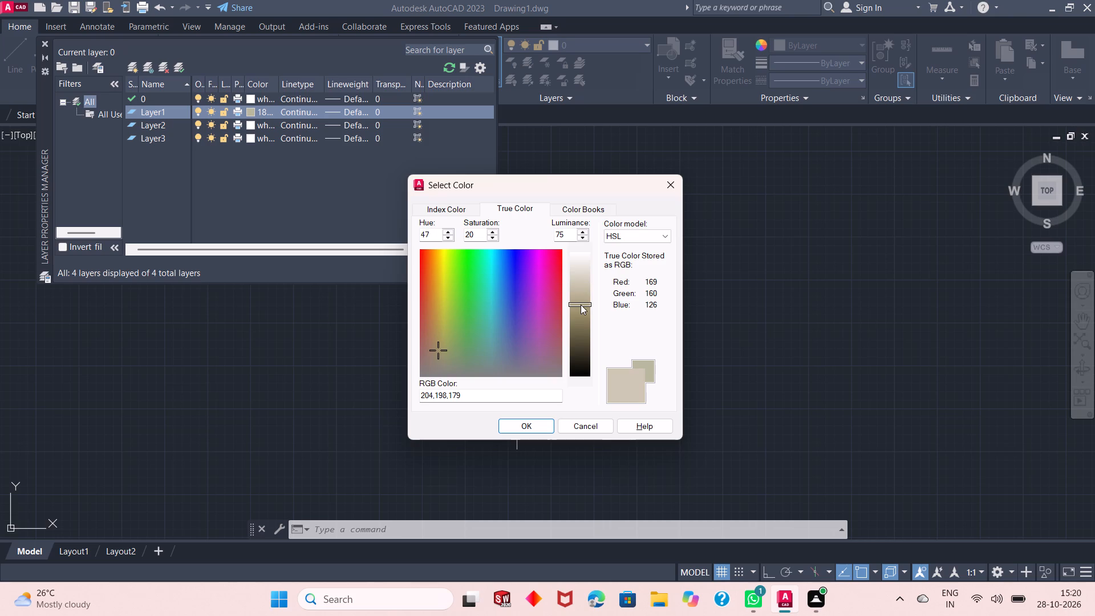
pyautogui.click(578, 298)
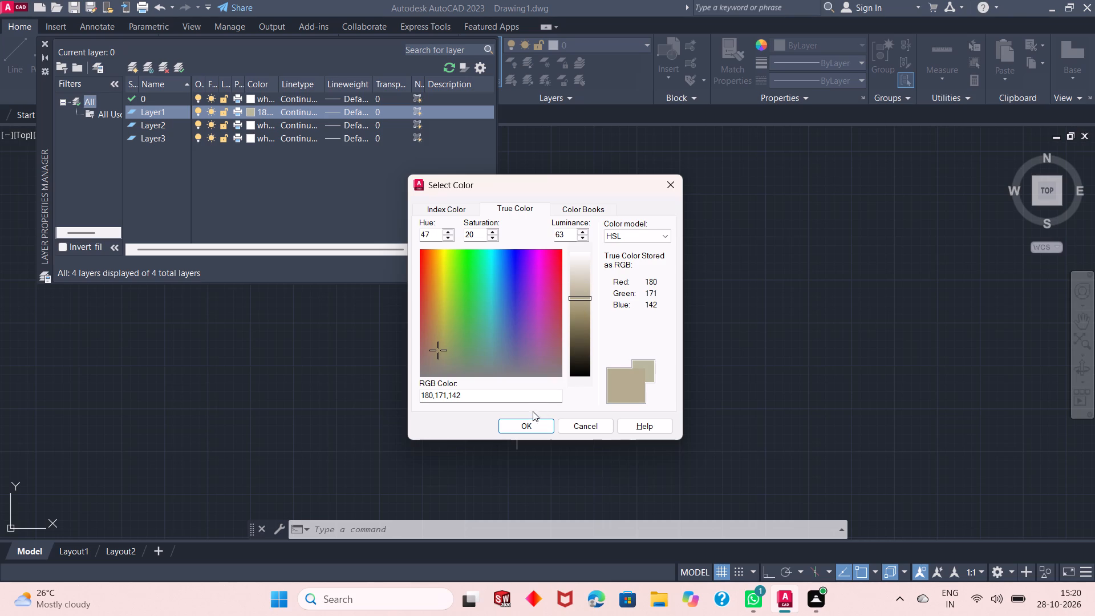
pyautogui.click(531, 425)
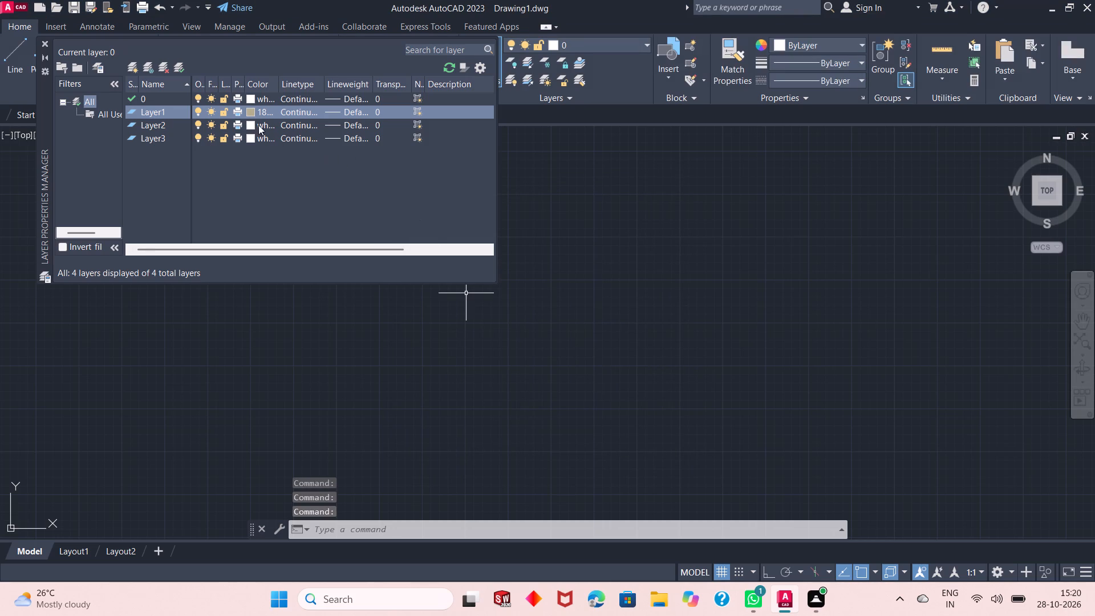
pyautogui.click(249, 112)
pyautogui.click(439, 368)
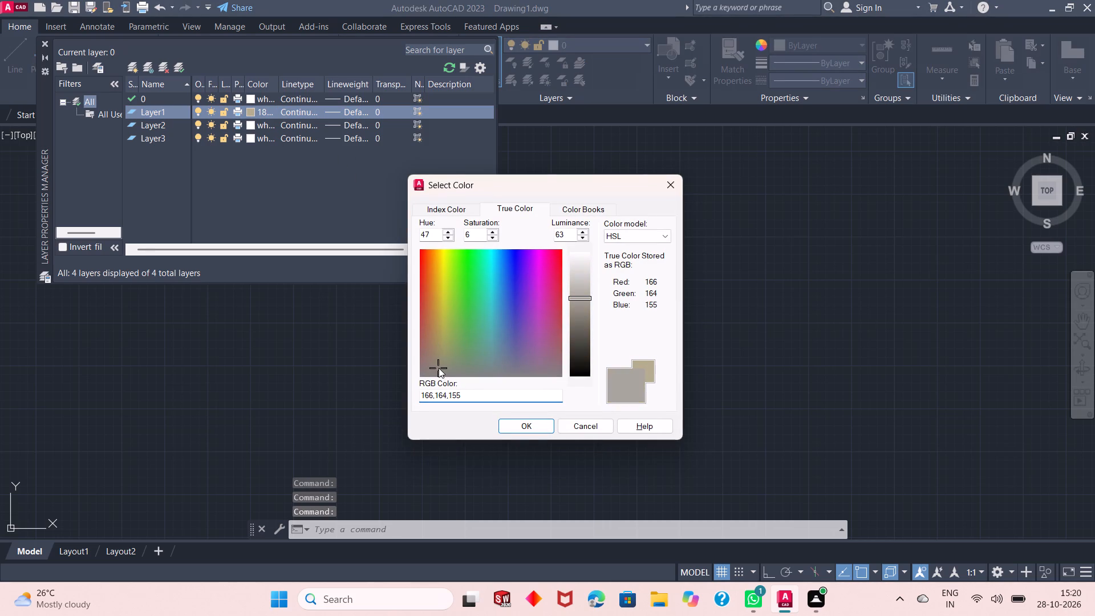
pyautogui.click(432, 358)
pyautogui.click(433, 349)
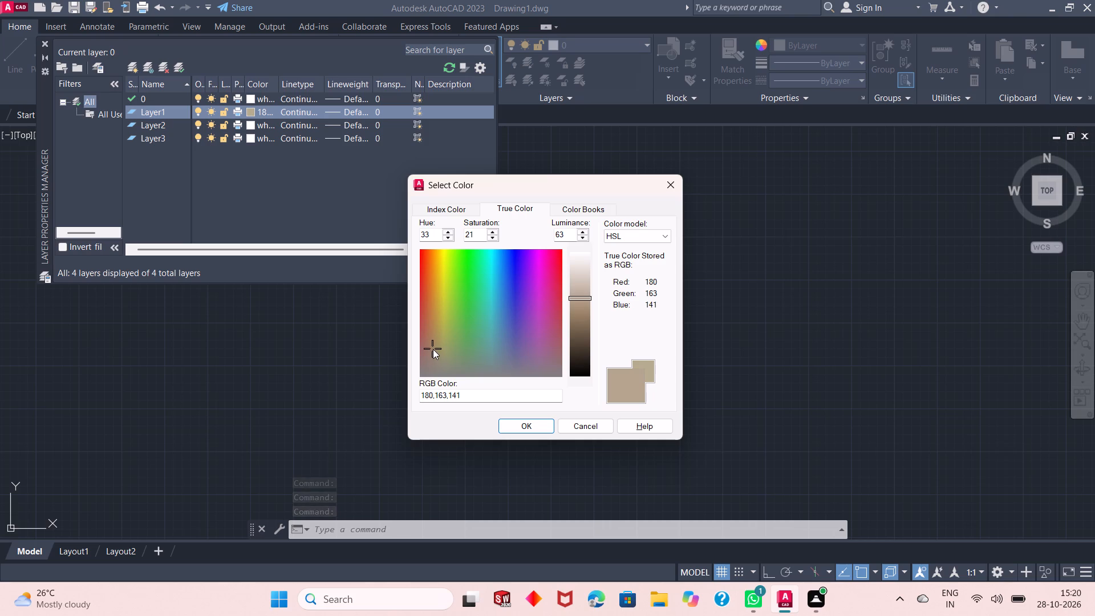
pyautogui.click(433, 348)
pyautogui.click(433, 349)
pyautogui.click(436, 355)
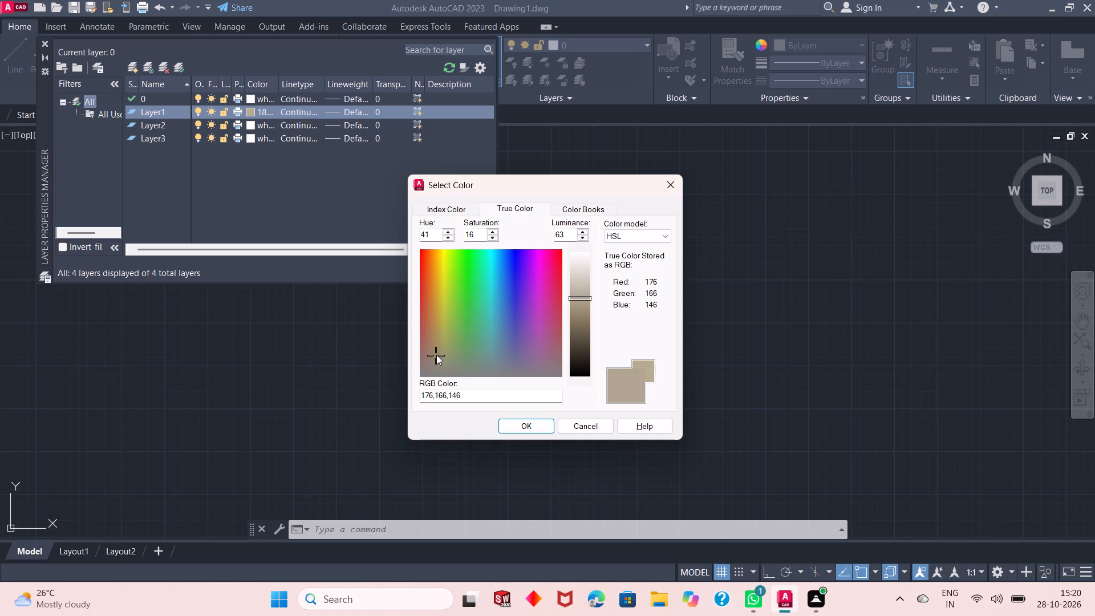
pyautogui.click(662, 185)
# Set Layer2's colour to the light magenta index colour 211.
pyautogui.click(250, 125)
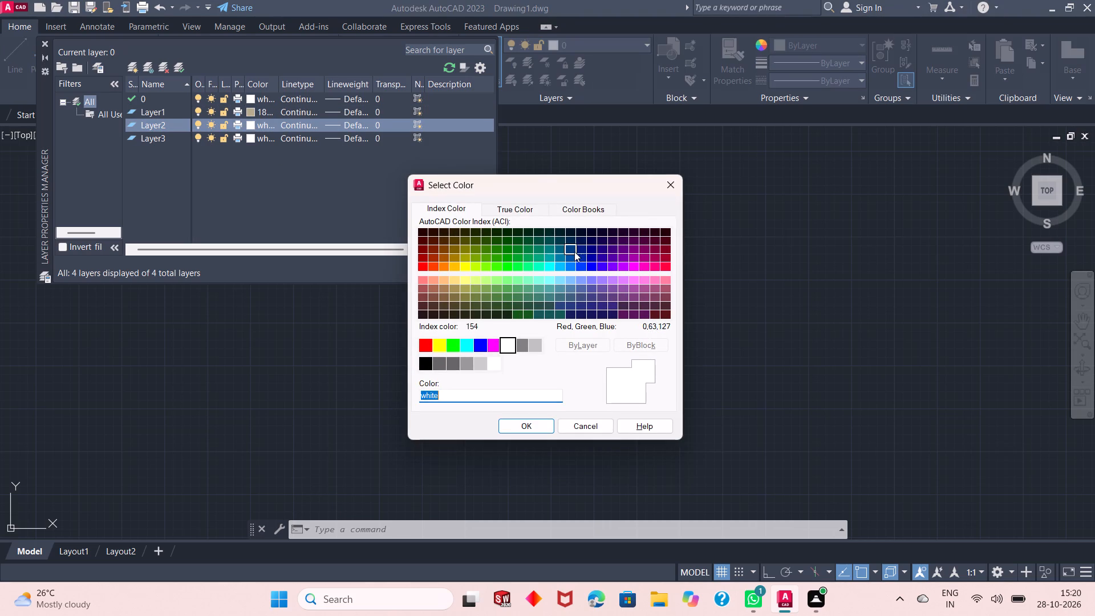
pyautogui.click(635, 281)
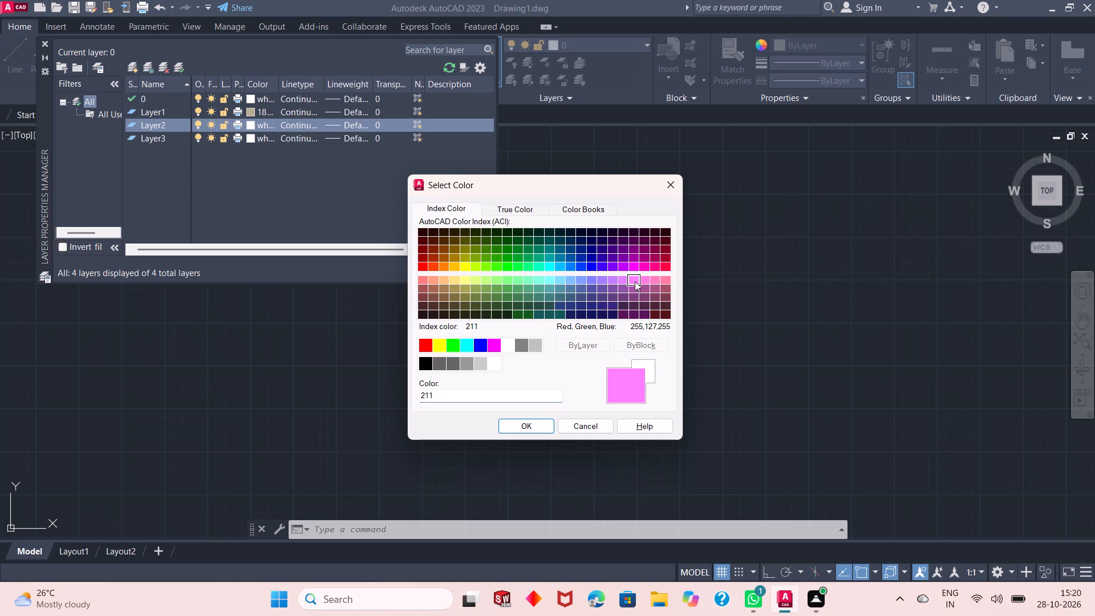
pyautogui.click(626, 281)
pyautogui.click(632, 281)
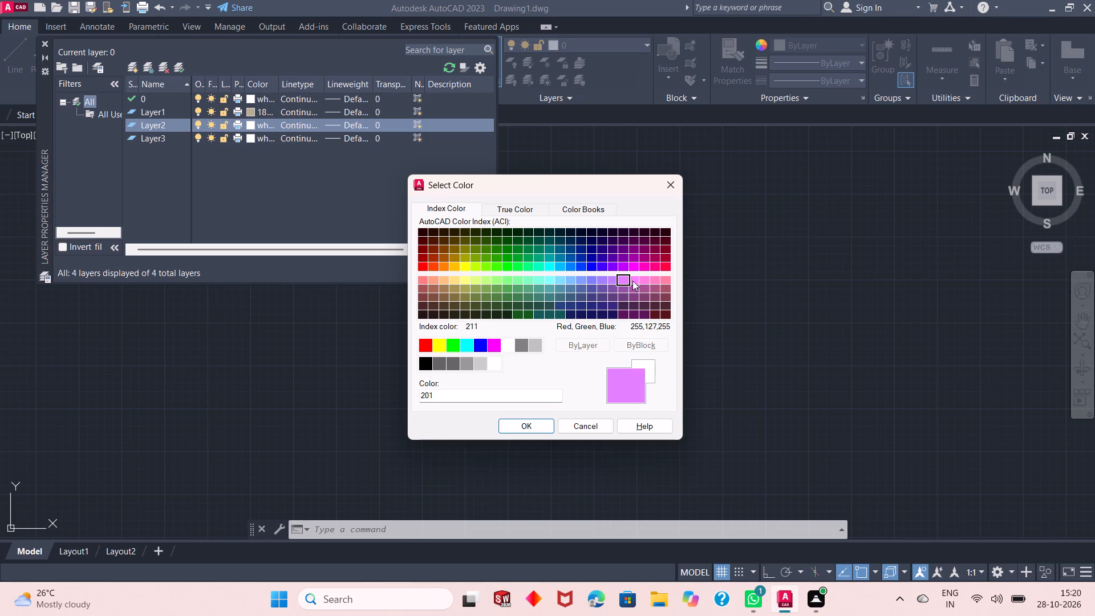
pyautogui.click(529, 423)
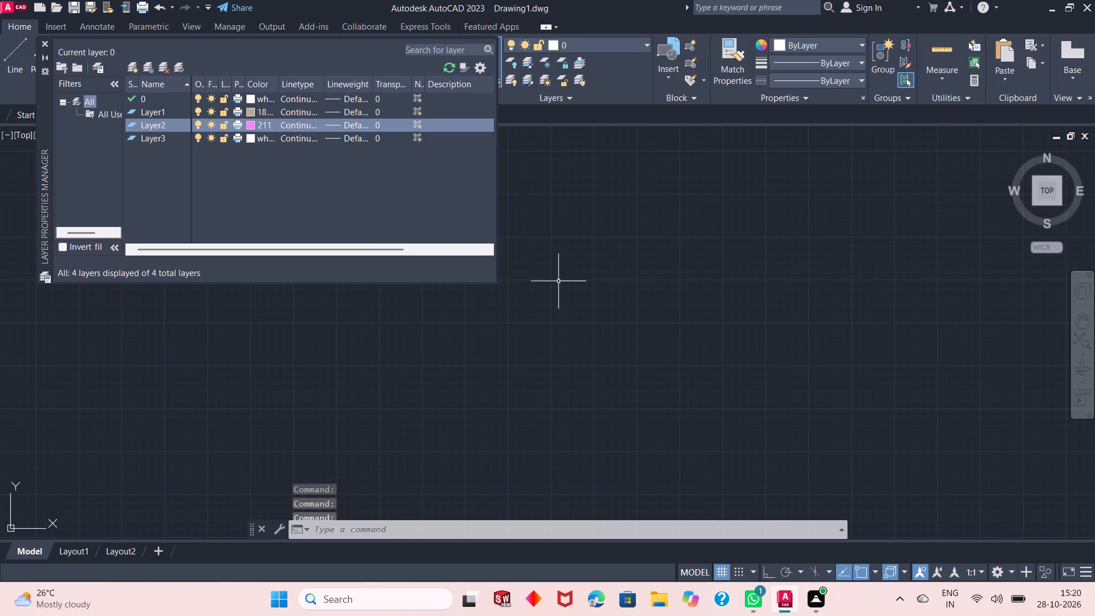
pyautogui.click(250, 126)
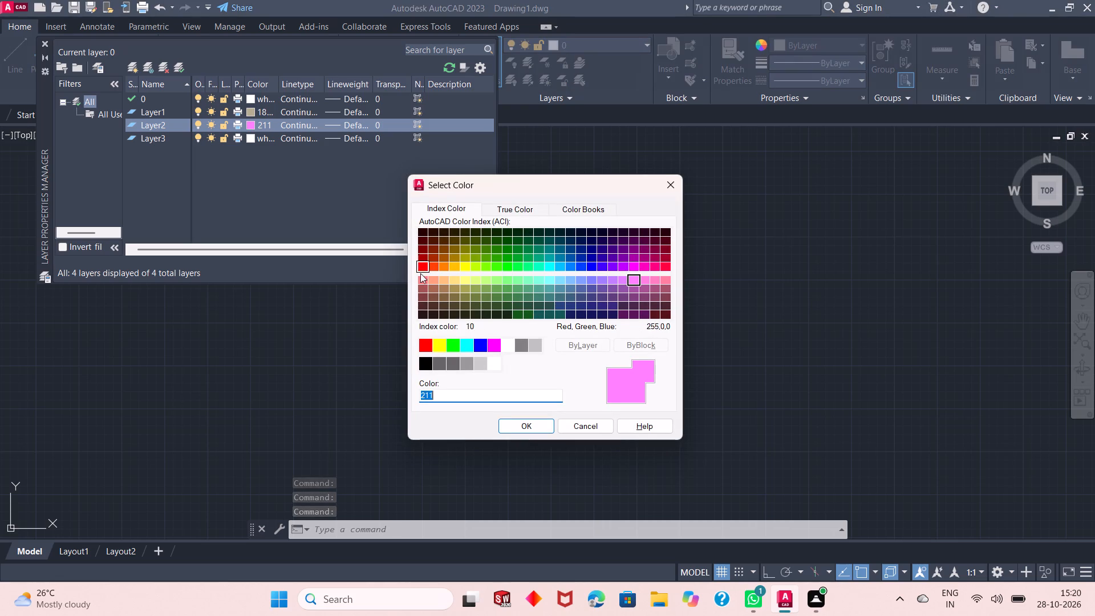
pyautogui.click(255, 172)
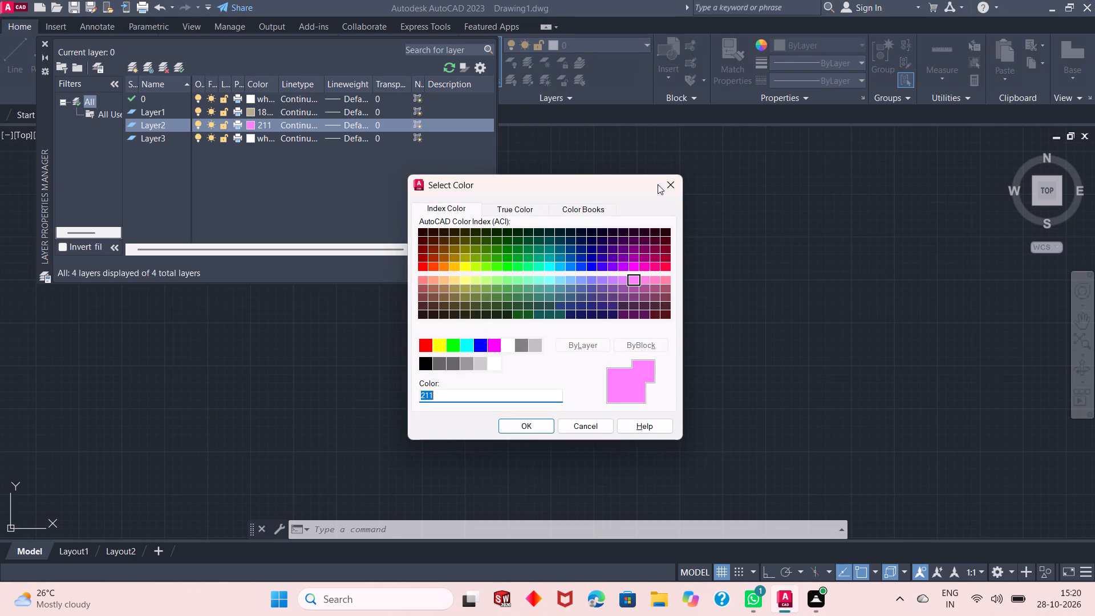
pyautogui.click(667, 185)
# Set Layer3's colour to the light yellow index colour 51.
pyautogui.click(250, 141)
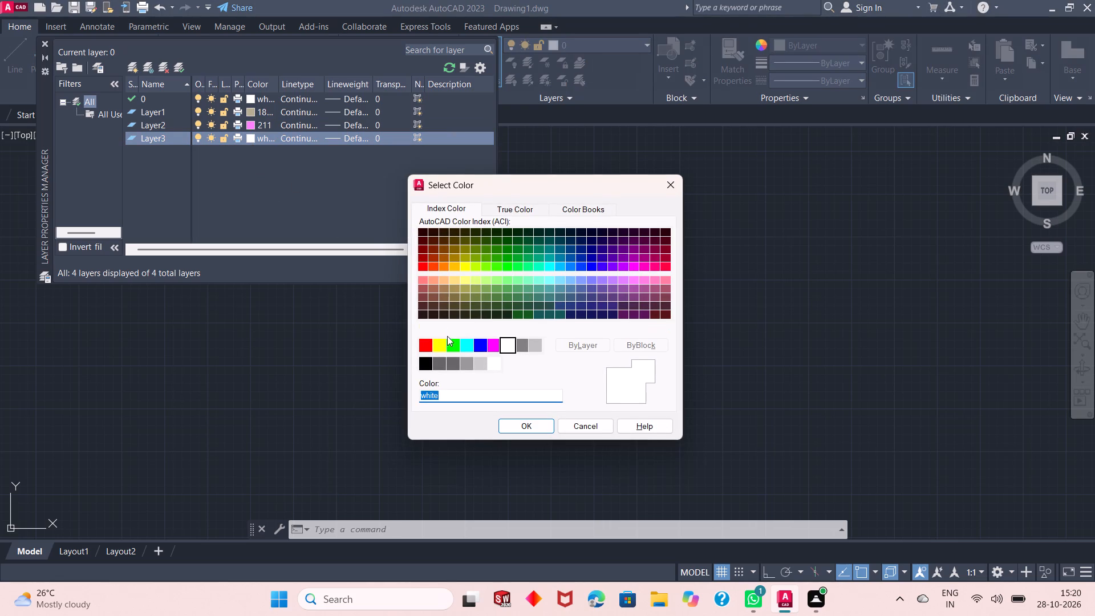
pyautogui.click(444, 341)
pyautogui.click(461, 265)
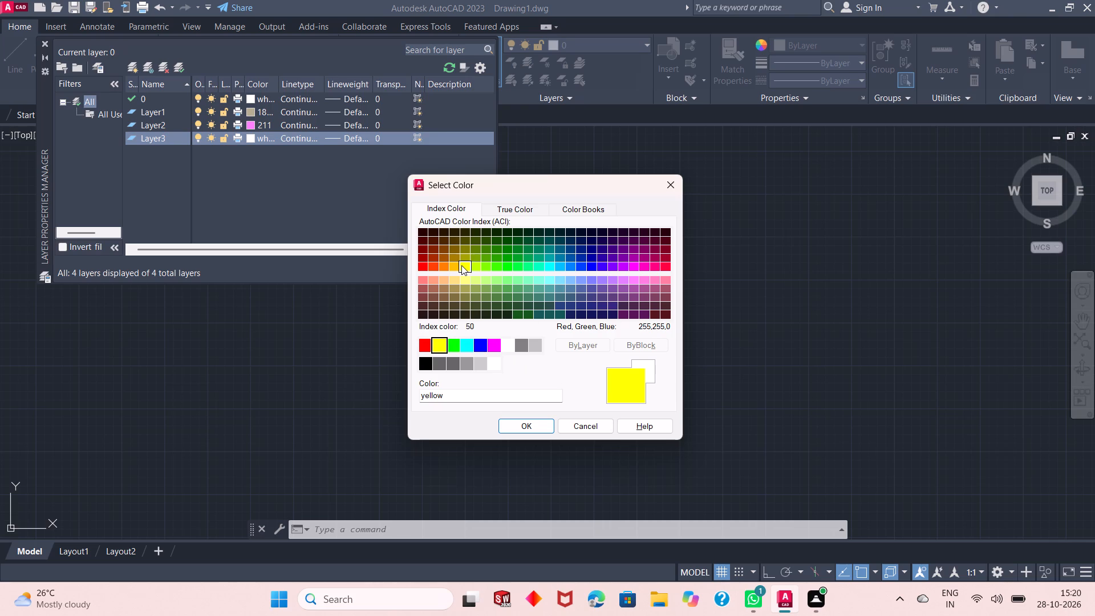
pyautogui.click(471, 285)
pyautogui.click(468, 267)
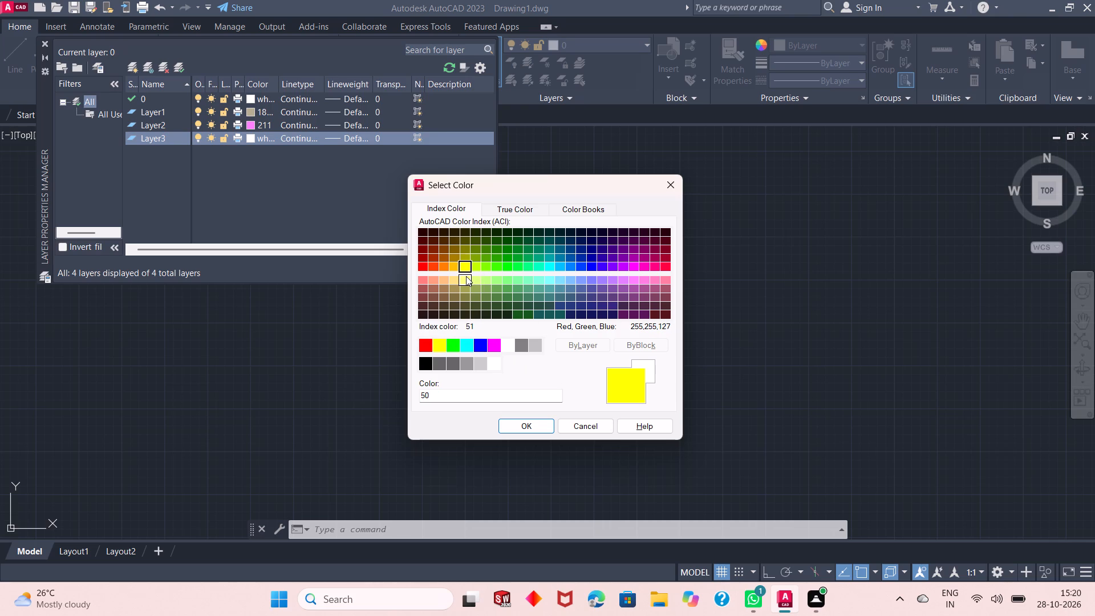
pyautogui.click(466, 276)
pyautogui.click(533, 423)
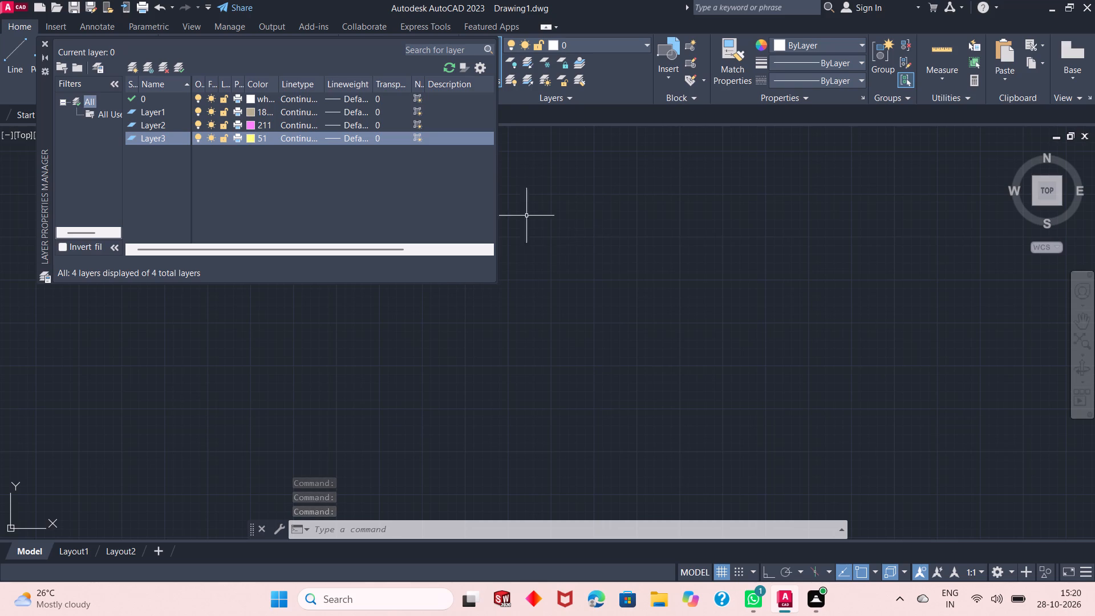
# Create a new layer, Layer4, and set its colour to the light green index colour 111.
pyautogui.click(125, 64)
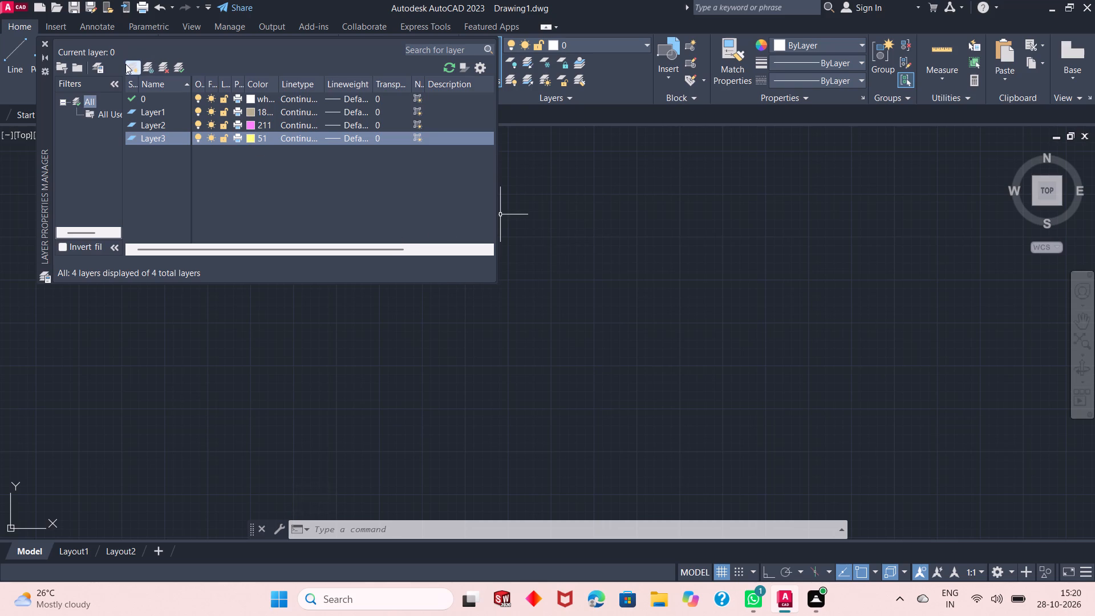
pyautogui.click(249, 153)
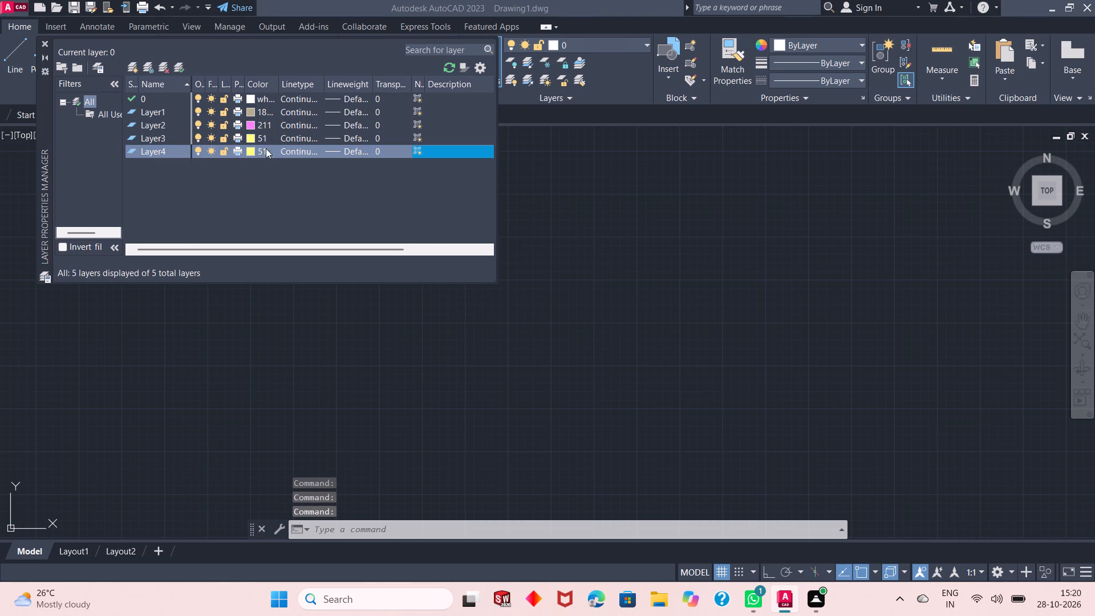
pyautogui.click(536, 279)
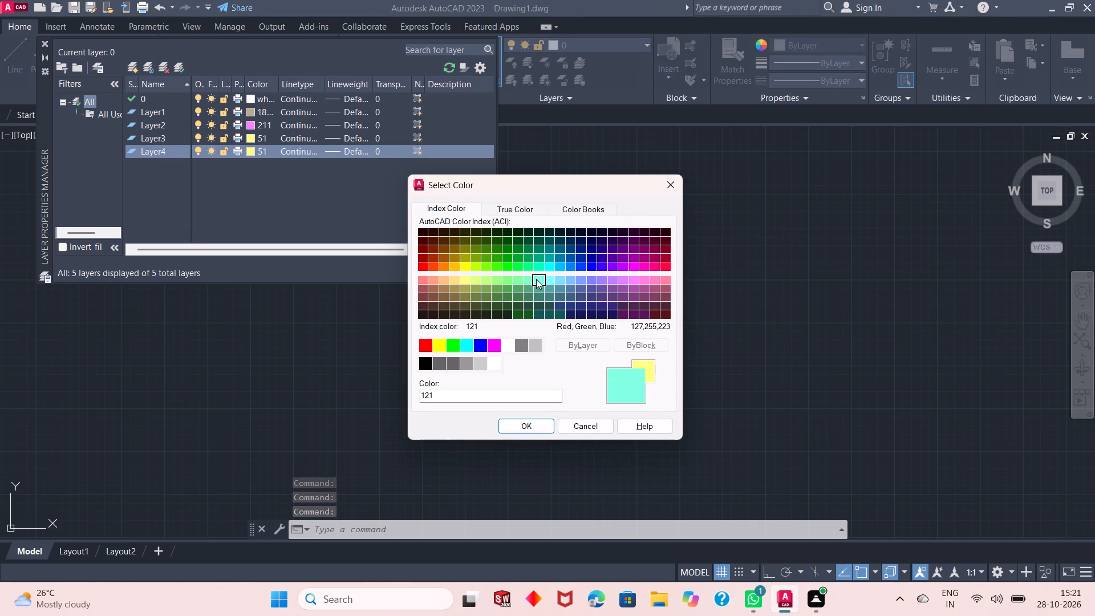
pyautogui.click(550, 280)
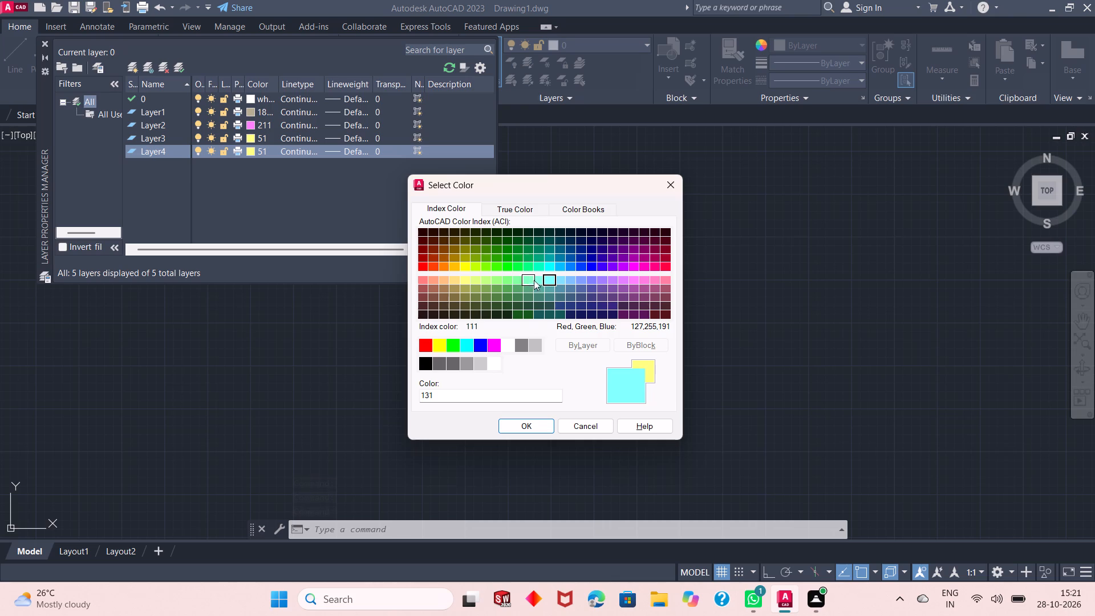
pyautogui.click(528, 280)
pyautogui.click(536, 278)
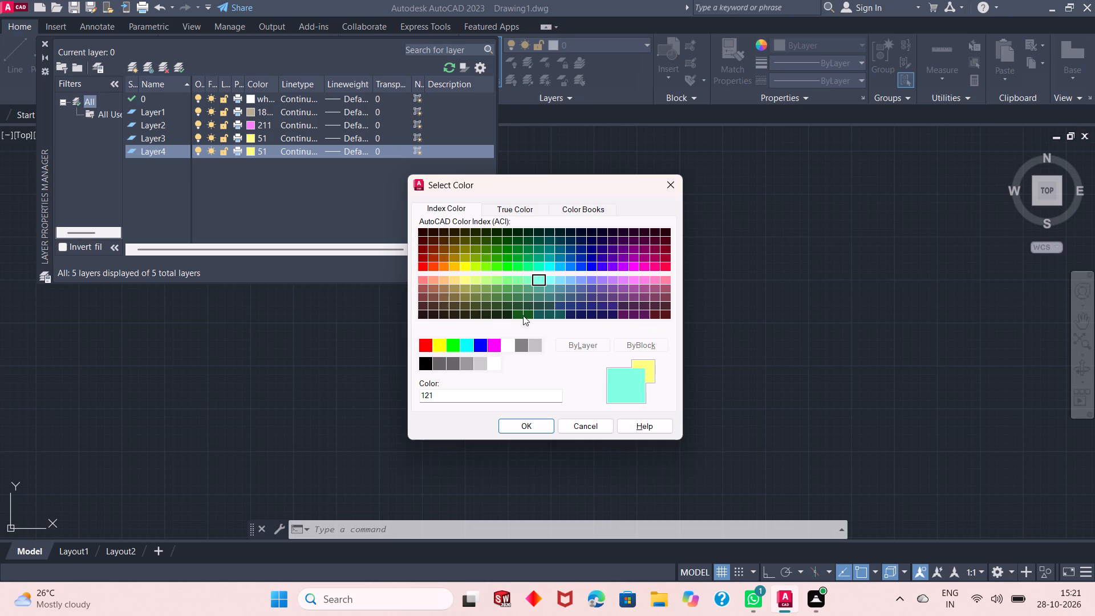
pyautogui.click(525, 279)
pyautogui.click(524, 432)
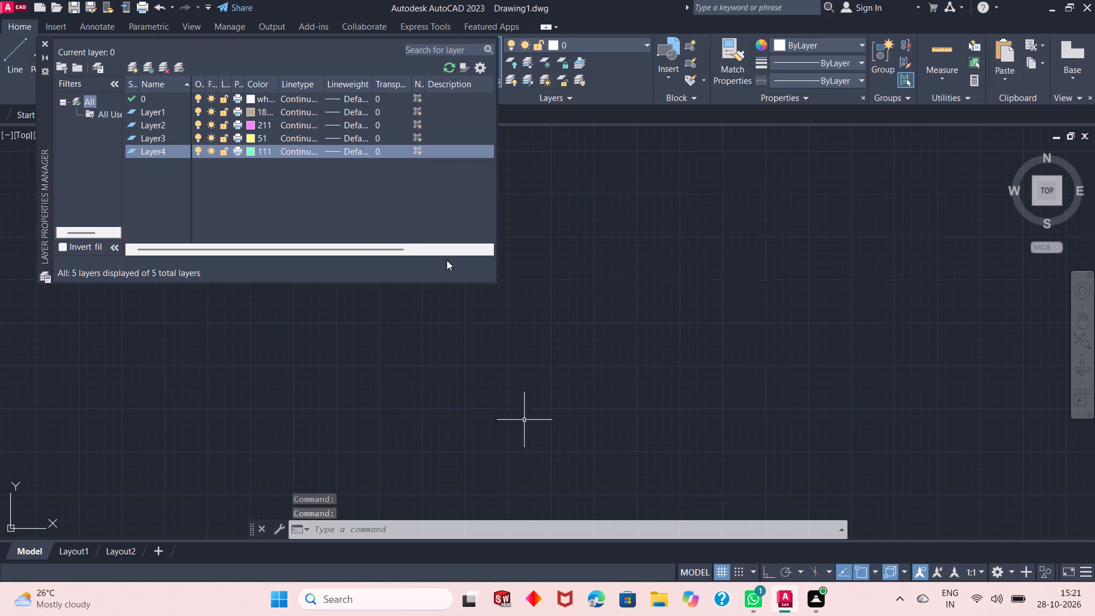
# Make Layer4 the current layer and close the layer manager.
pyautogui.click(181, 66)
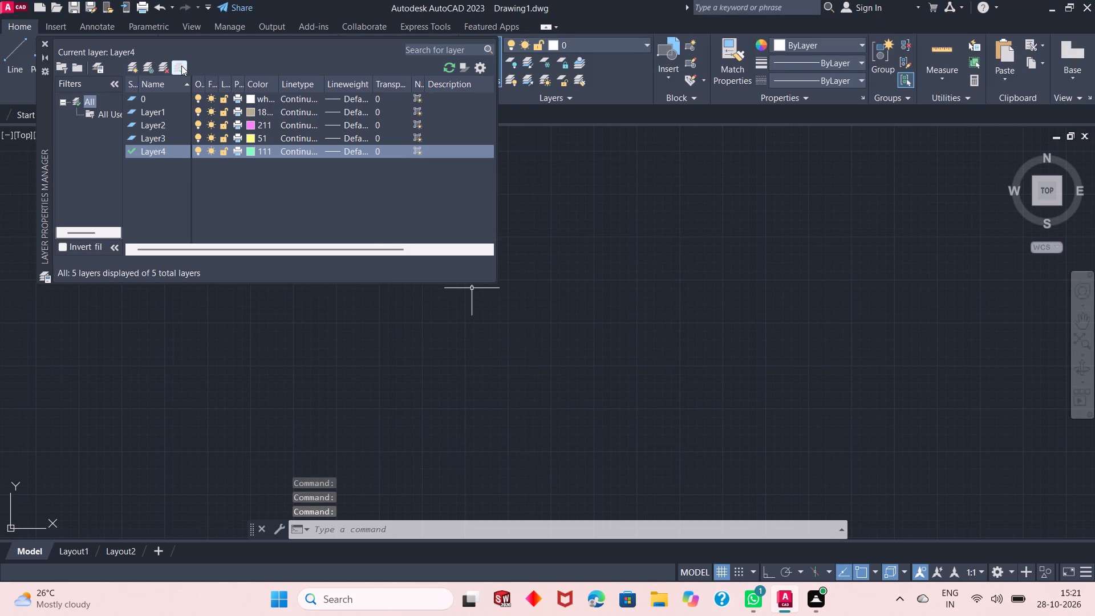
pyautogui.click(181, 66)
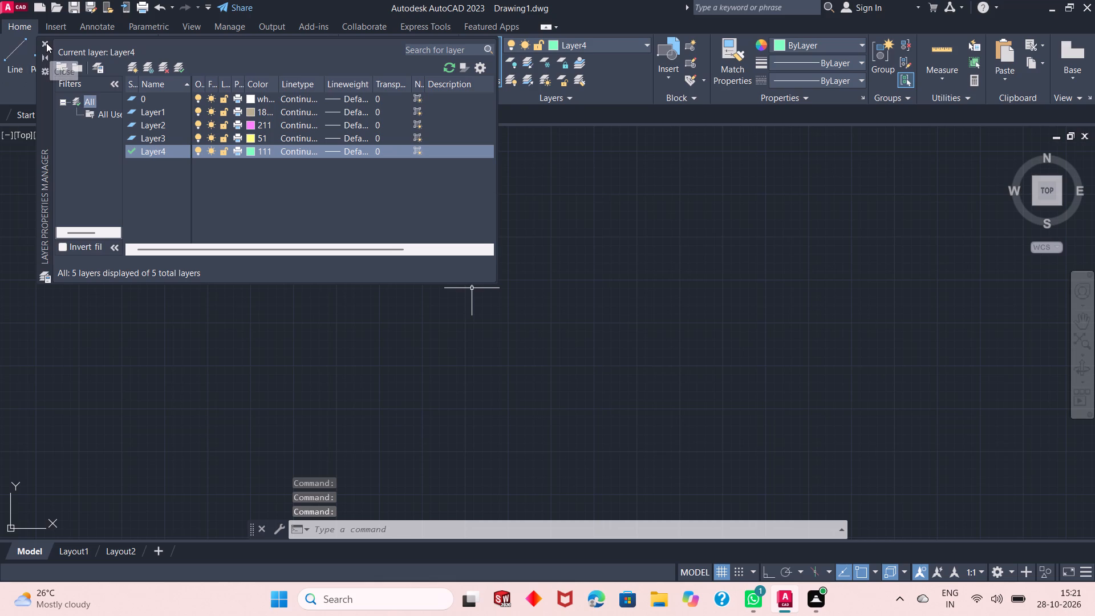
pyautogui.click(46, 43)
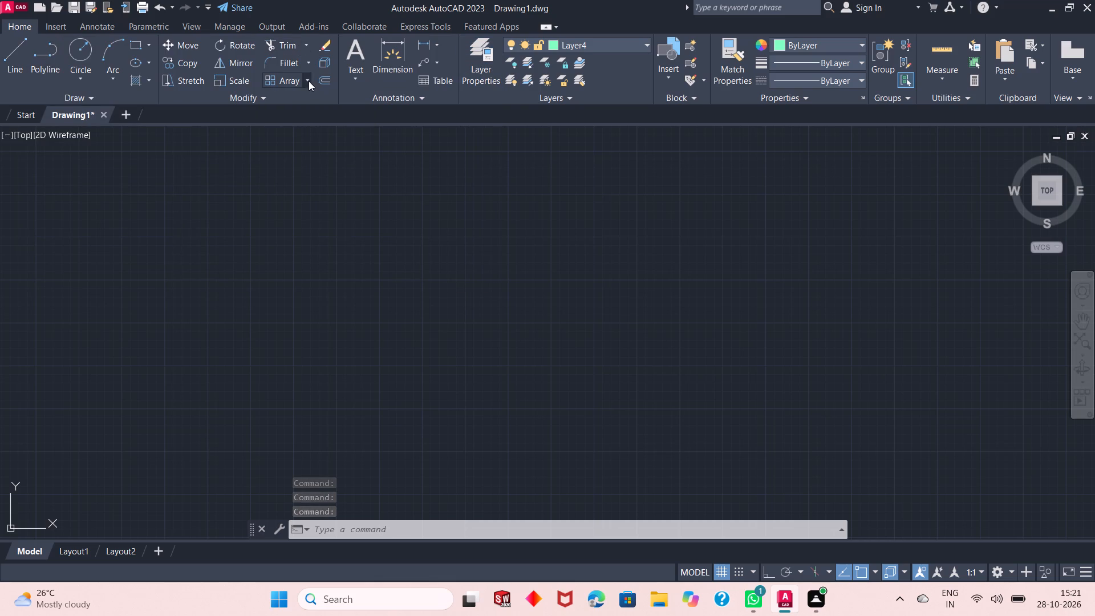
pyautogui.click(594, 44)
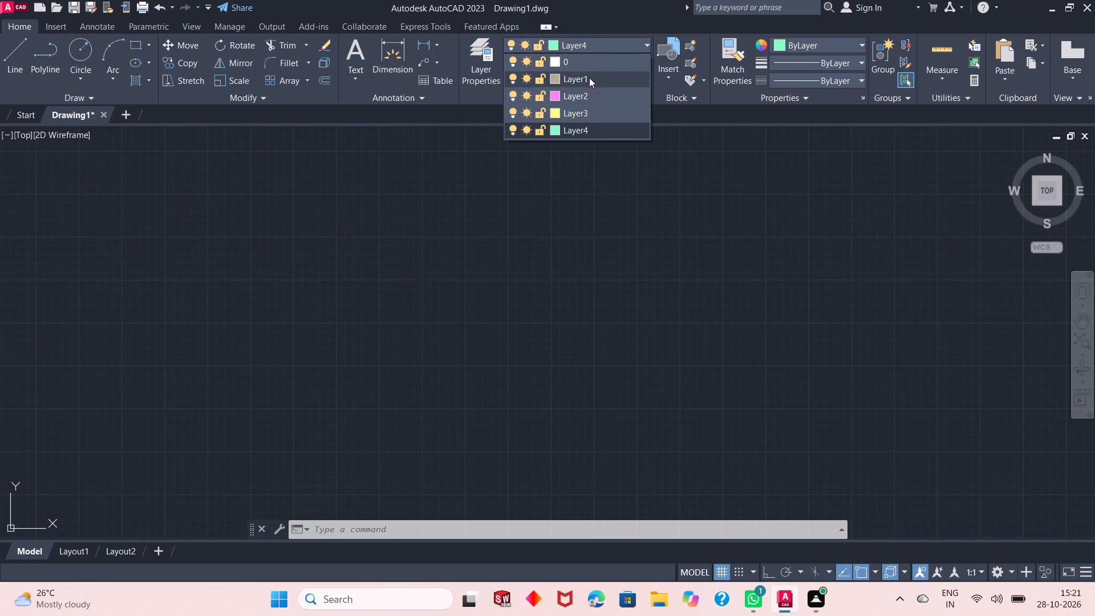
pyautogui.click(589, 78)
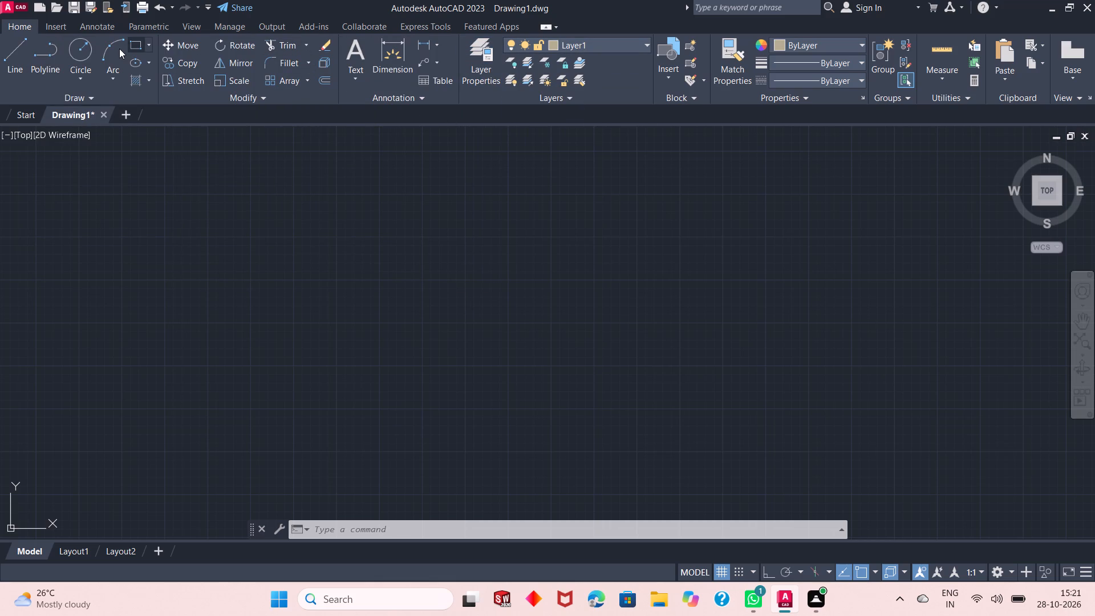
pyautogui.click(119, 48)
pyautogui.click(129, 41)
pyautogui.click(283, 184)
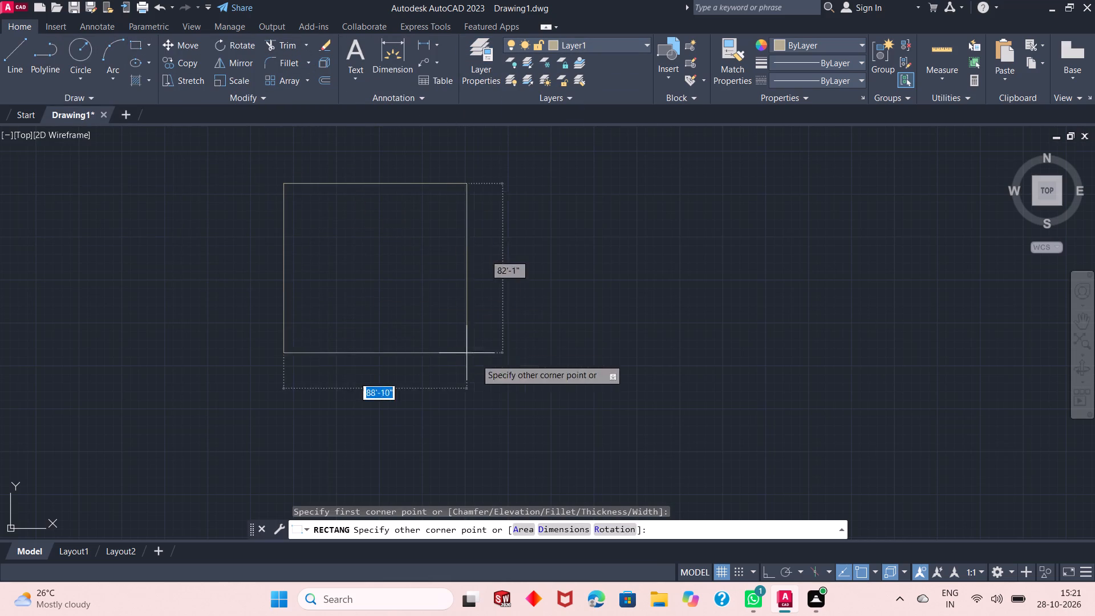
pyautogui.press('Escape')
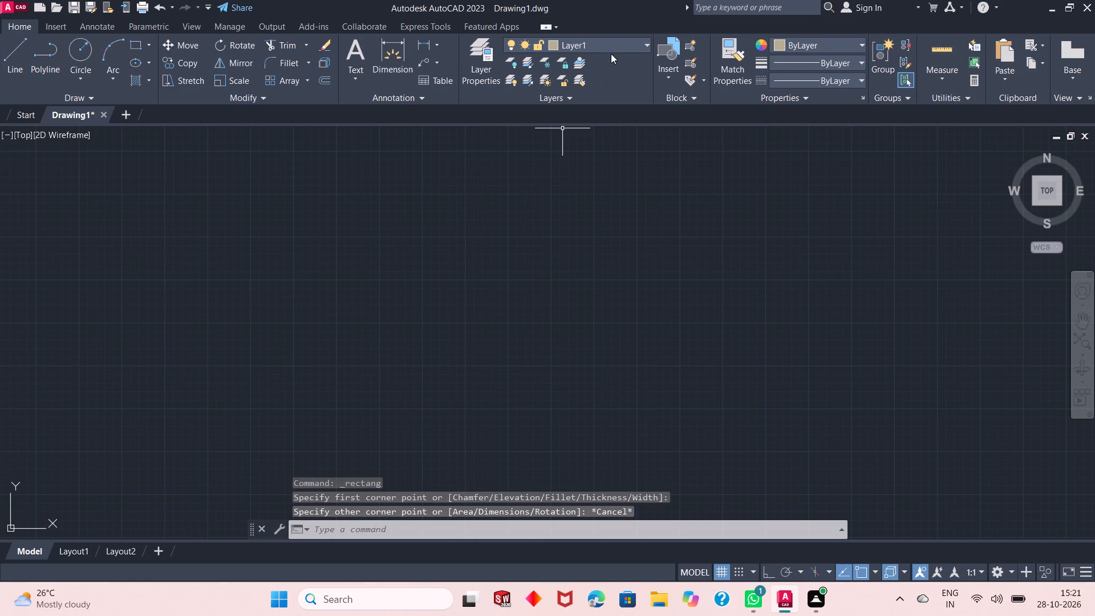
# Make layer 0 current and draw a rectangle 59' wide and 77' high in the middle of the drawing area.
pyautogui.click(614, 45)
pyautogui.click(605, 66)
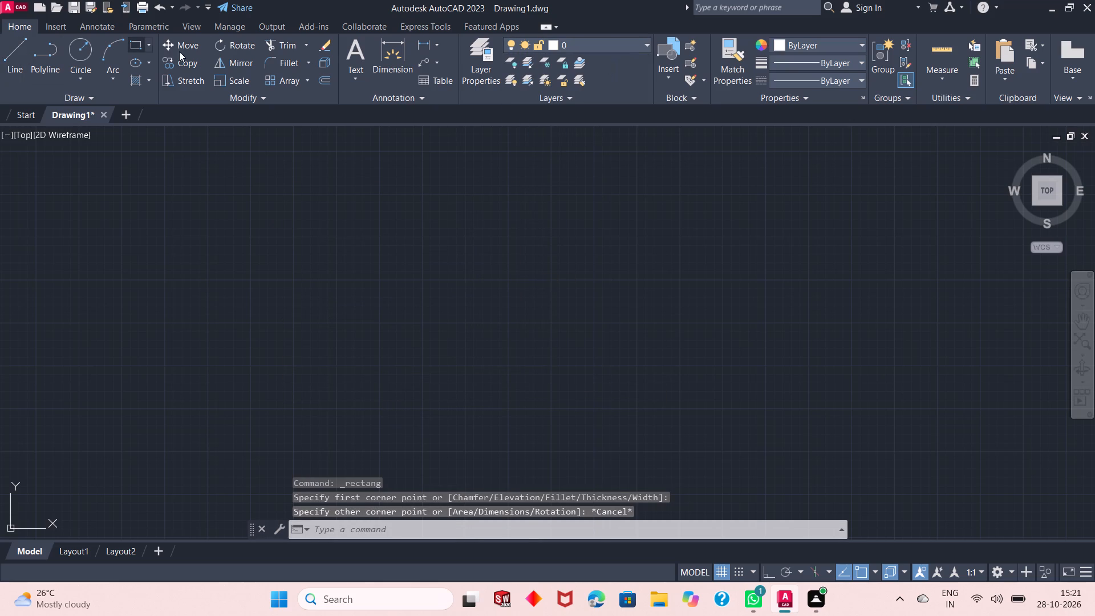
pyautogui.click(134, 42)
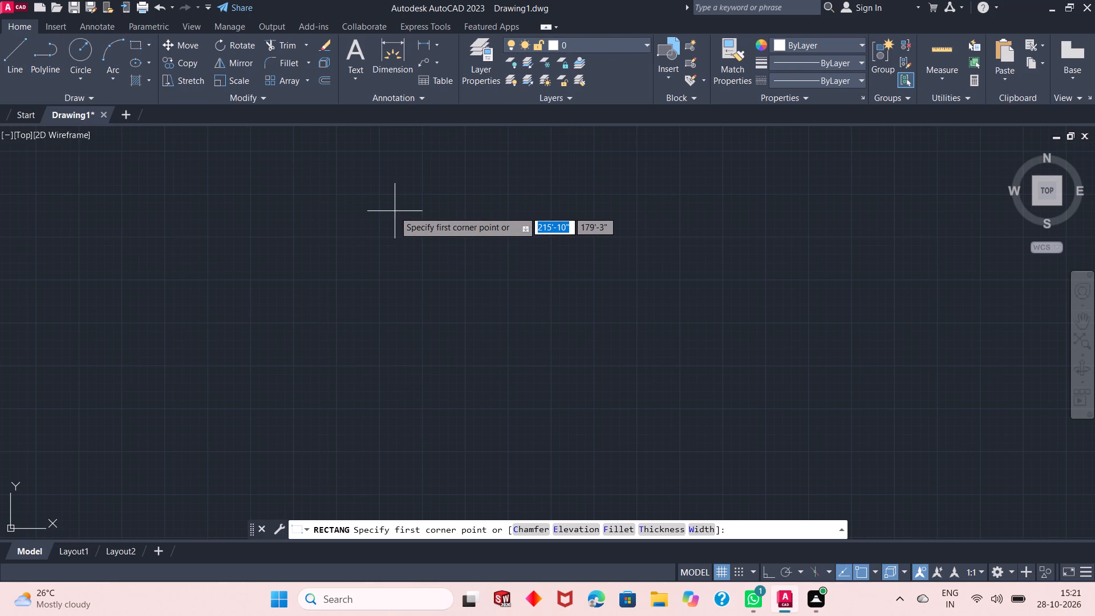
pyautogui.click(428, 184)
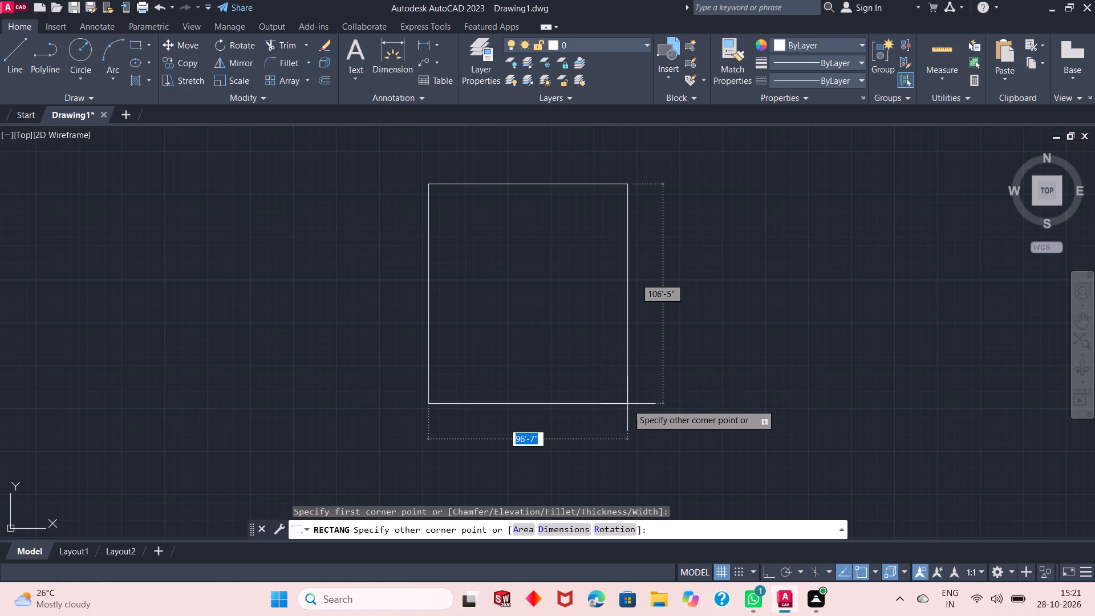
pyautogui.write('59')
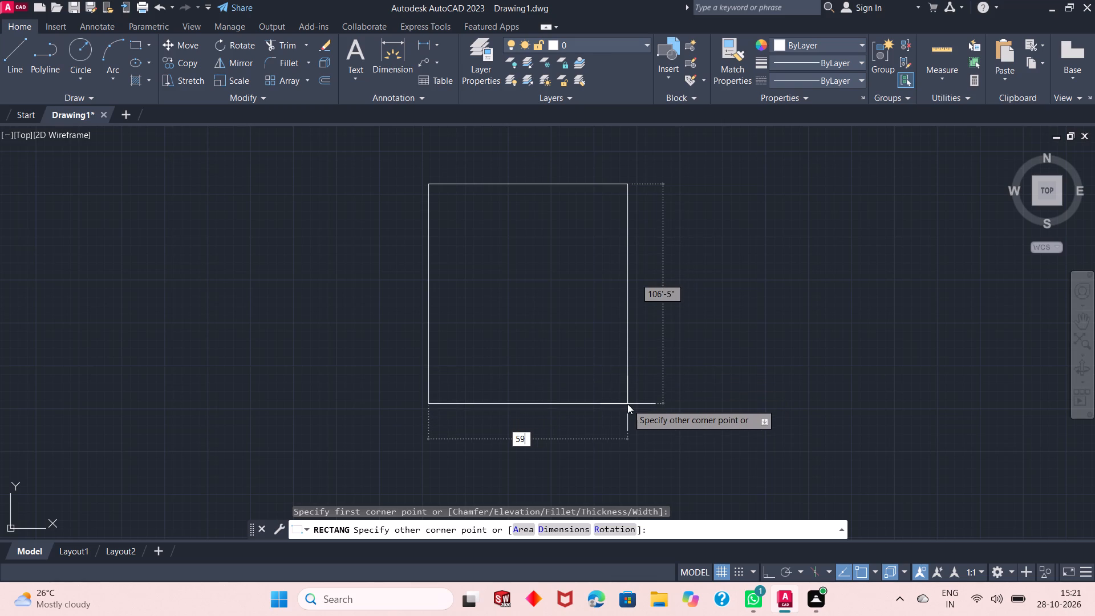
pyautogui.press("'")
pyautogui.press('Tab')
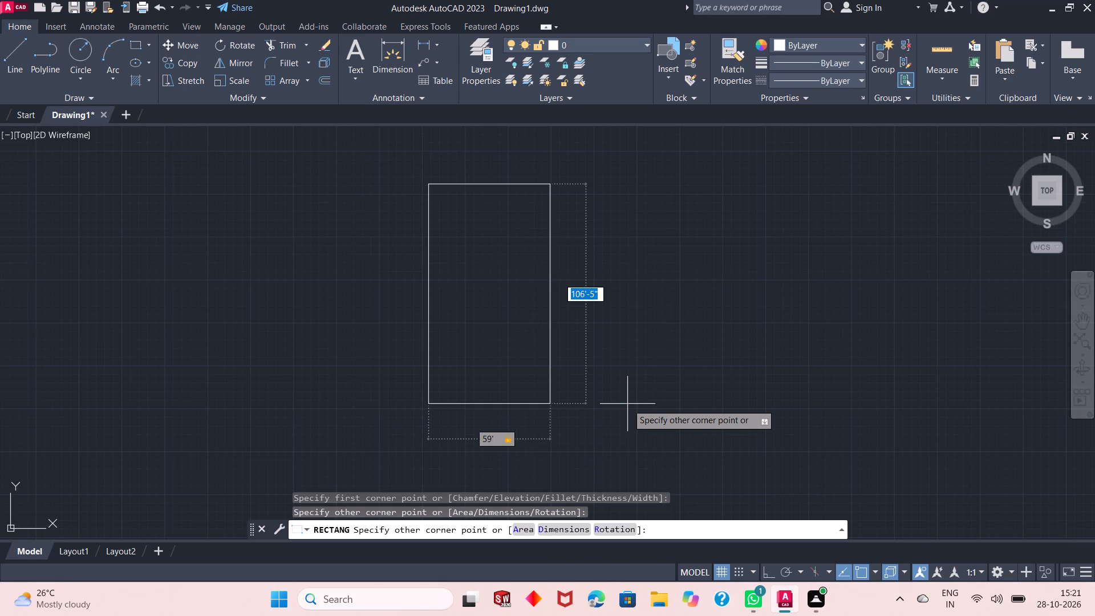
pyautogui.write('77')
pyautogui.press("'")
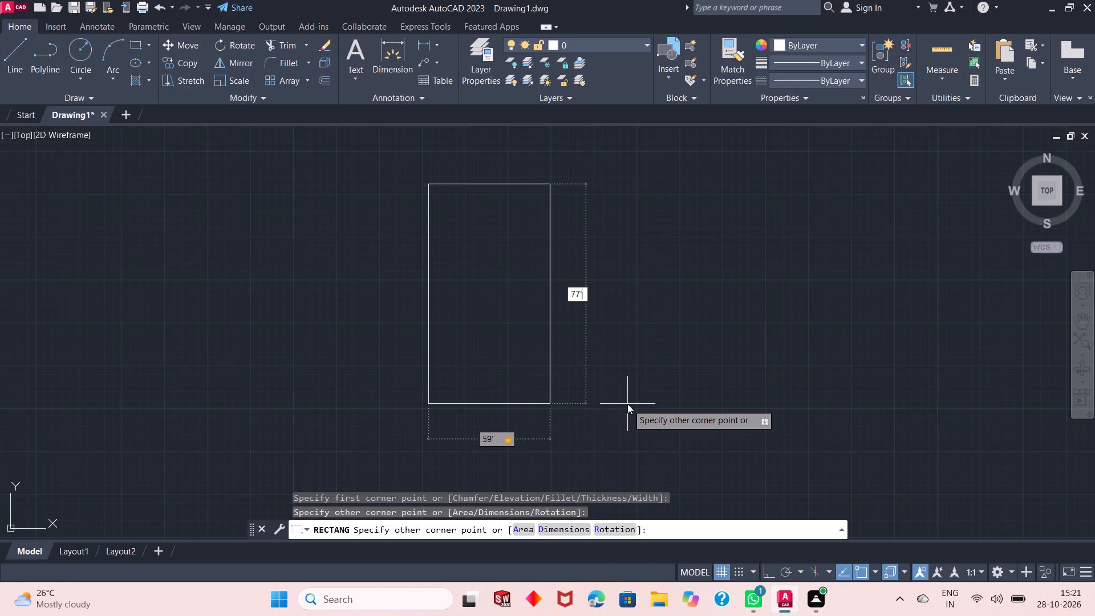
pyautogui.press('Return')
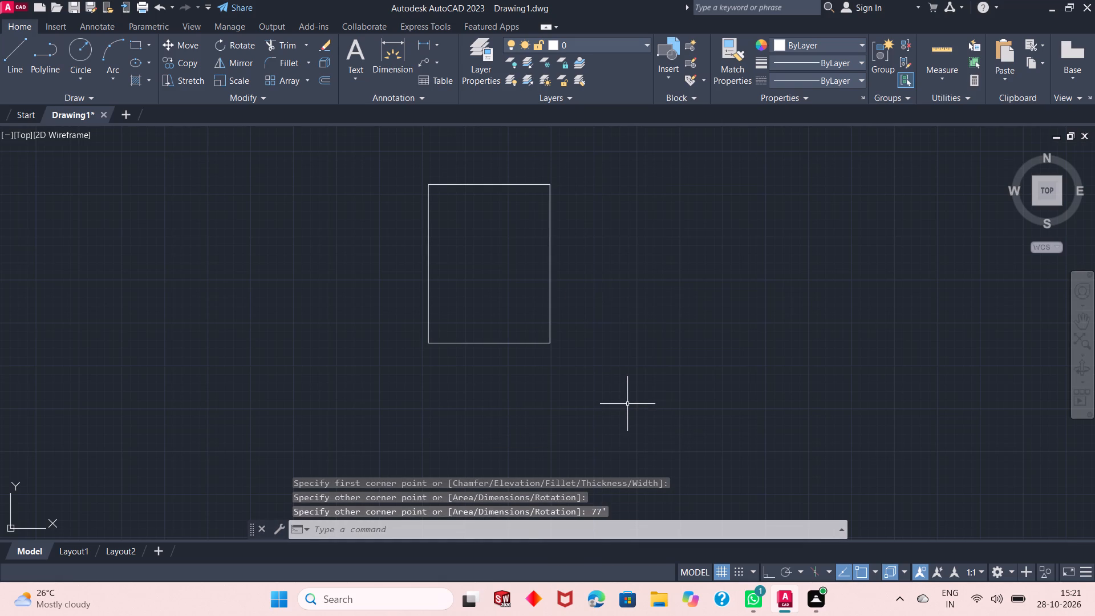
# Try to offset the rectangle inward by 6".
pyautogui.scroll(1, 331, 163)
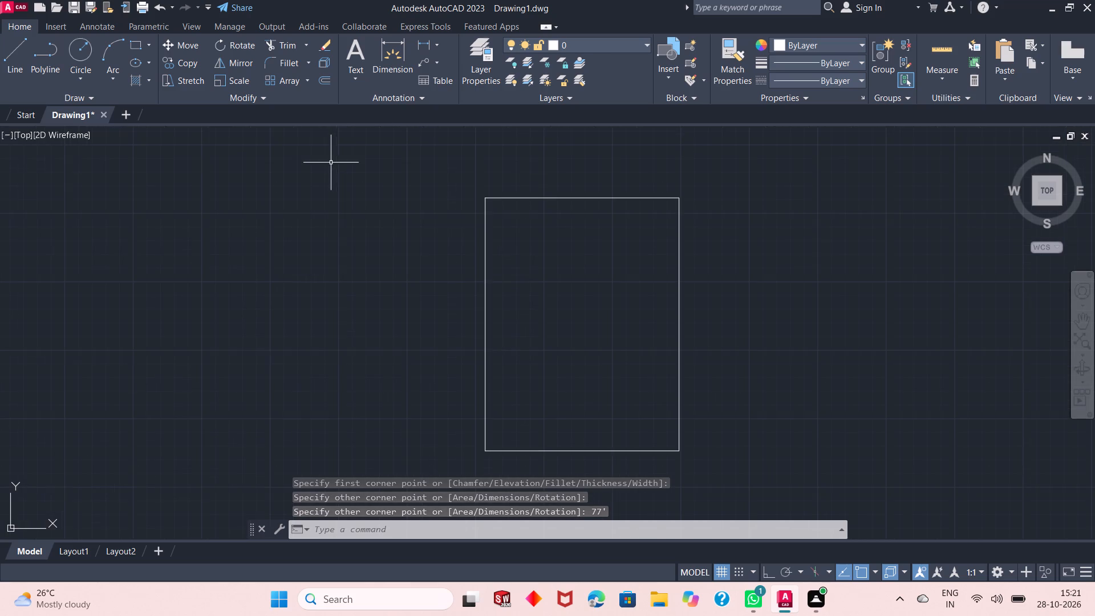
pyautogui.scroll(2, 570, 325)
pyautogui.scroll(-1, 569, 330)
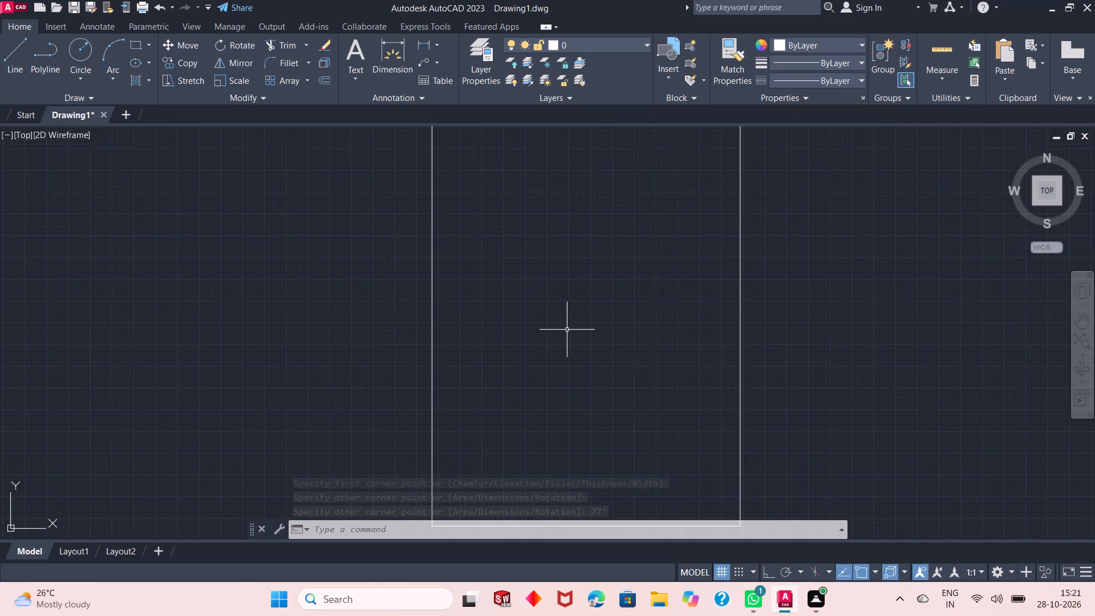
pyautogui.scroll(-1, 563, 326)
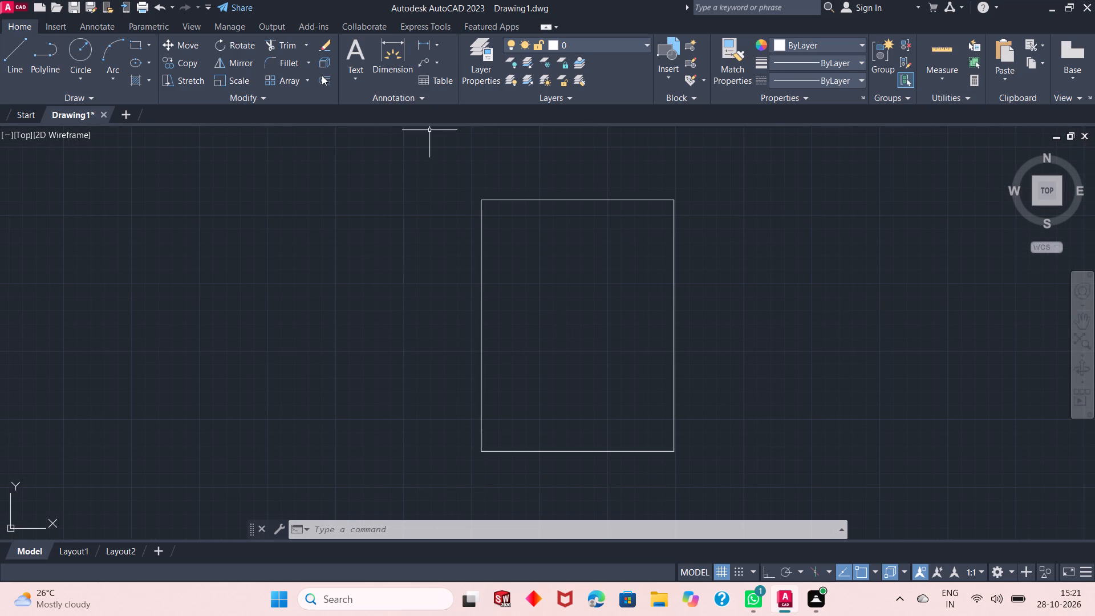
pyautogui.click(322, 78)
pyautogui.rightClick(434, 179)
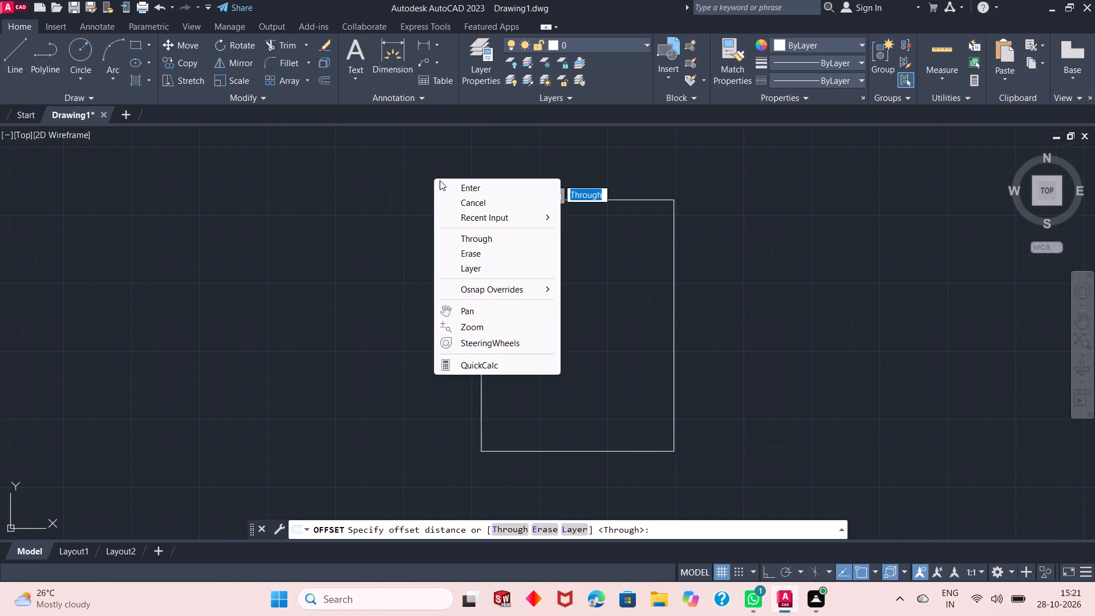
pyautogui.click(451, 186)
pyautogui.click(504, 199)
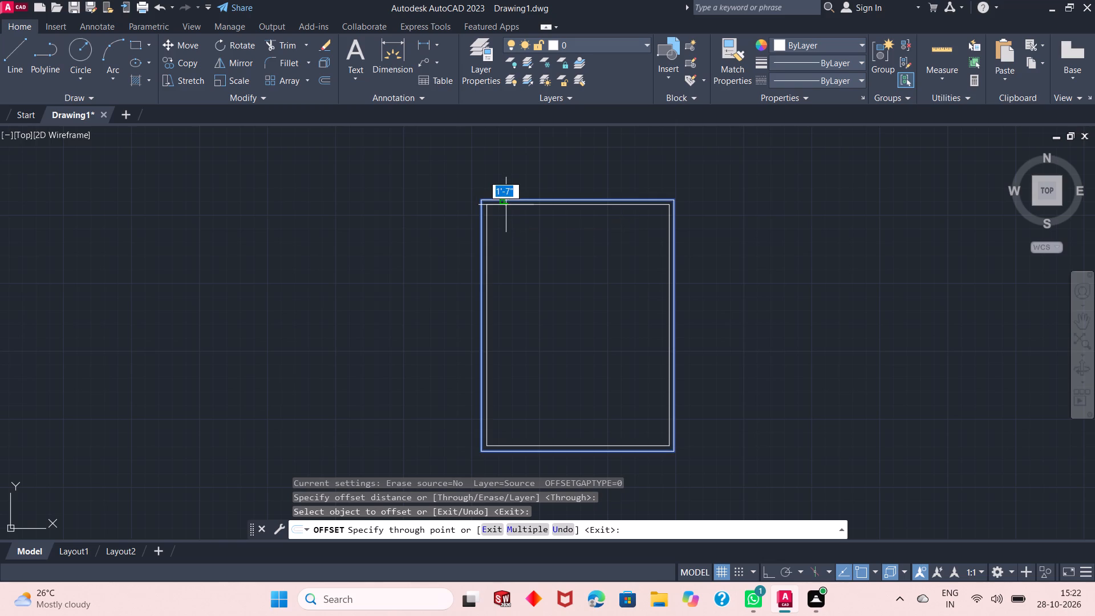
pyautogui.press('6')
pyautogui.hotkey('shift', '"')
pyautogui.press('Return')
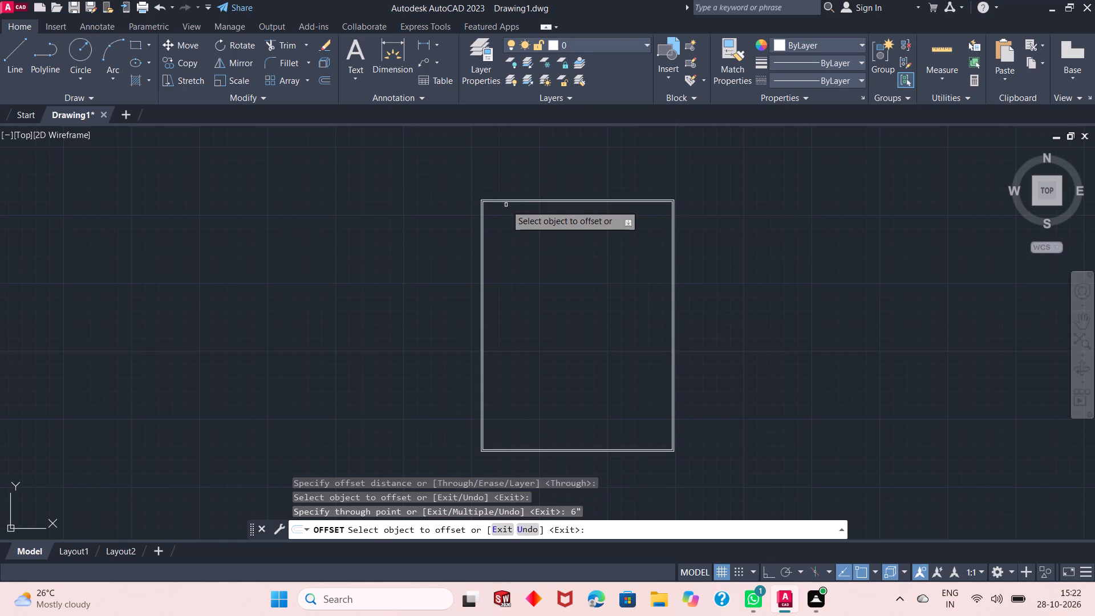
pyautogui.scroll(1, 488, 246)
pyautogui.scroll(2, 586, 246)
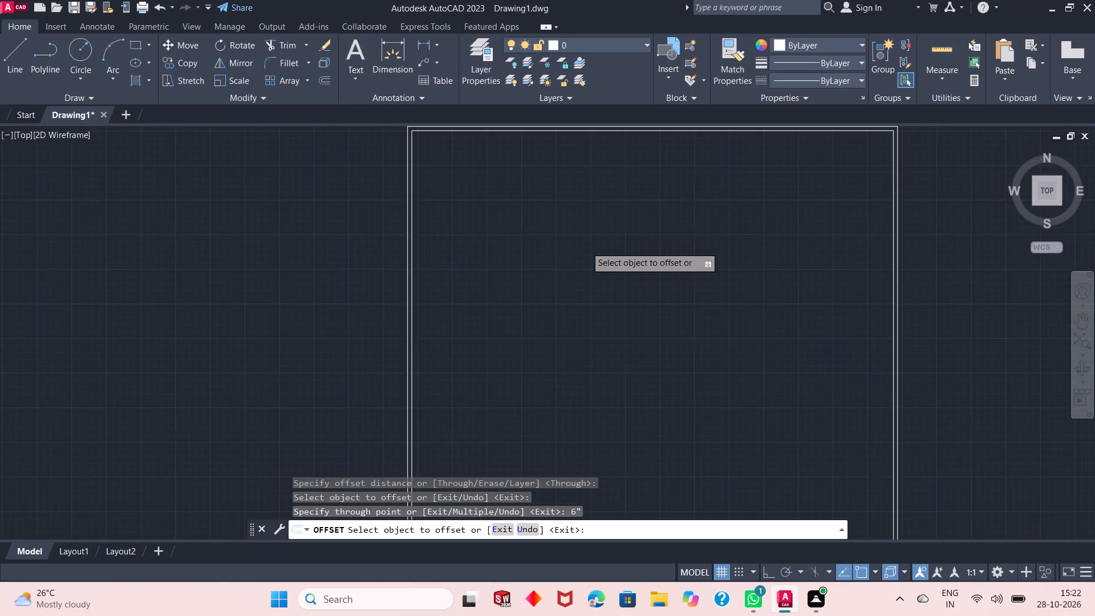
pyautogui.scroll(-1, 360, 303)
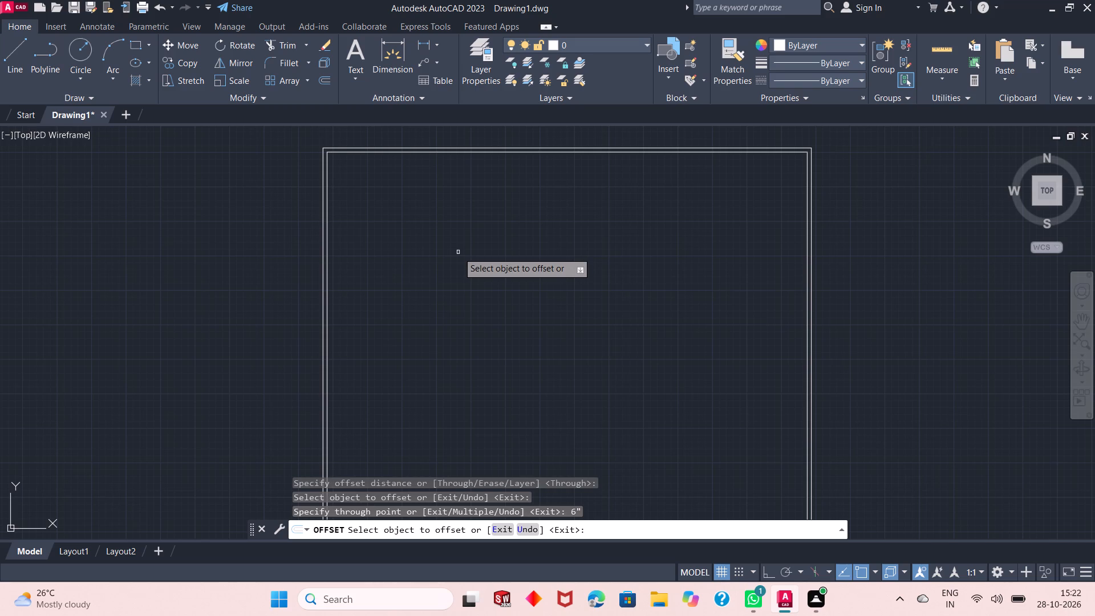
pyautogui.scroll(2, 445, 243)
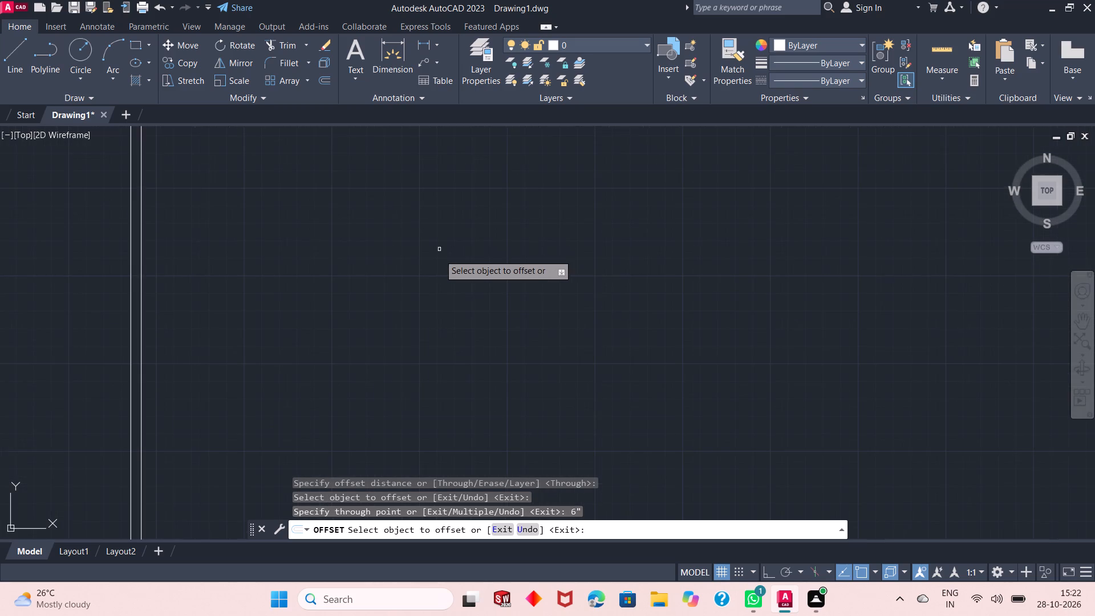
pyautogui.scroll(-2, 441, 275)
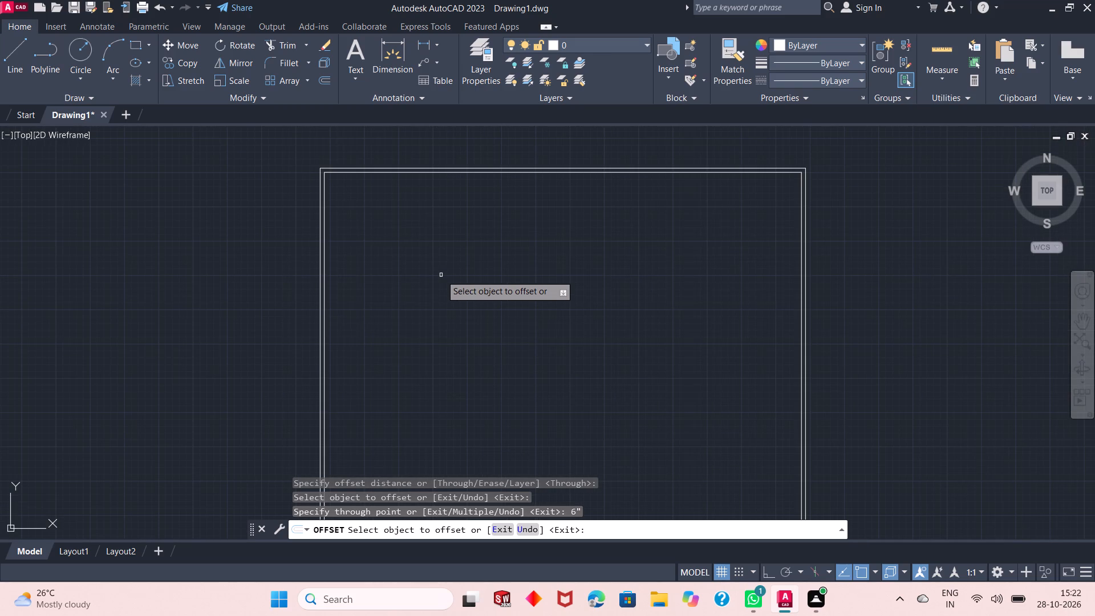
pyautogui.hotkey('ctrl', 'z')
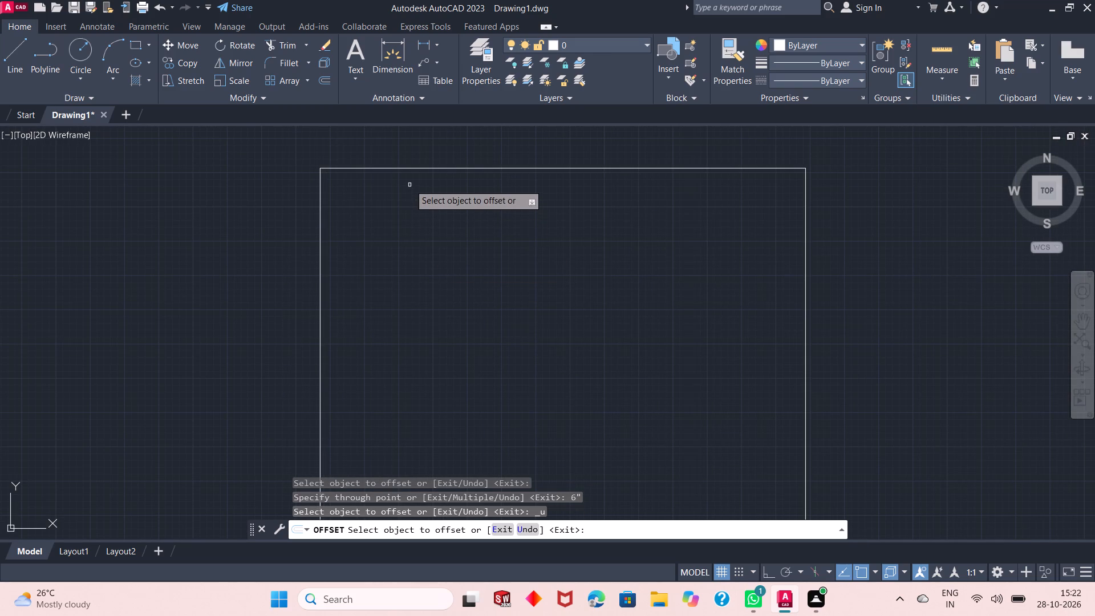
# Offset the 59' by 77' rectangle inward by 9" and end the Offset command.
pyautogui.click(416, 167)
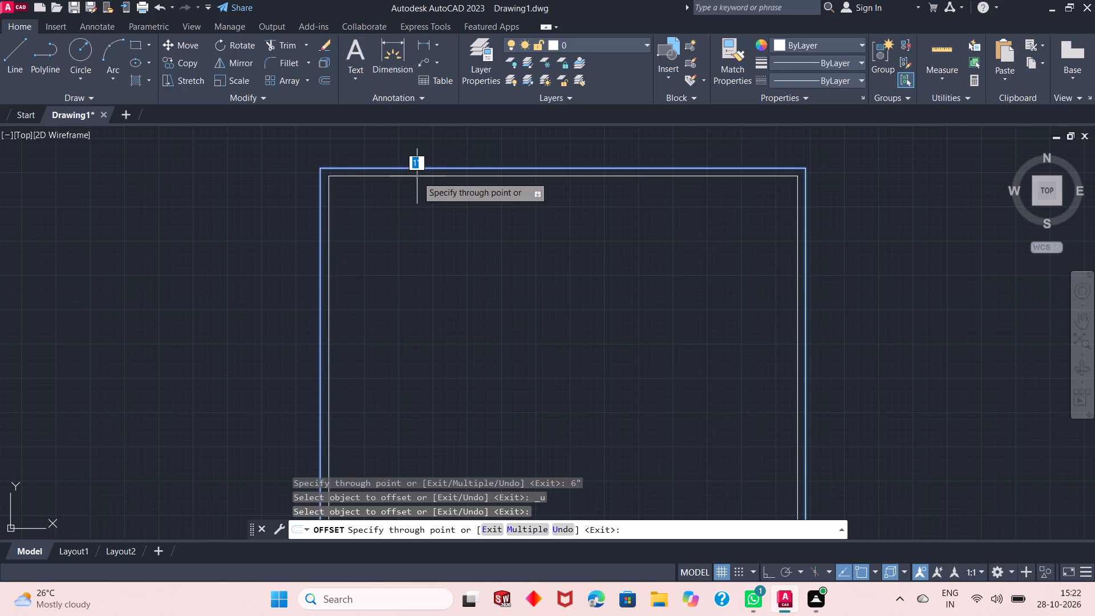
pyautogui.write('9"')
pyautogui.press('Return')
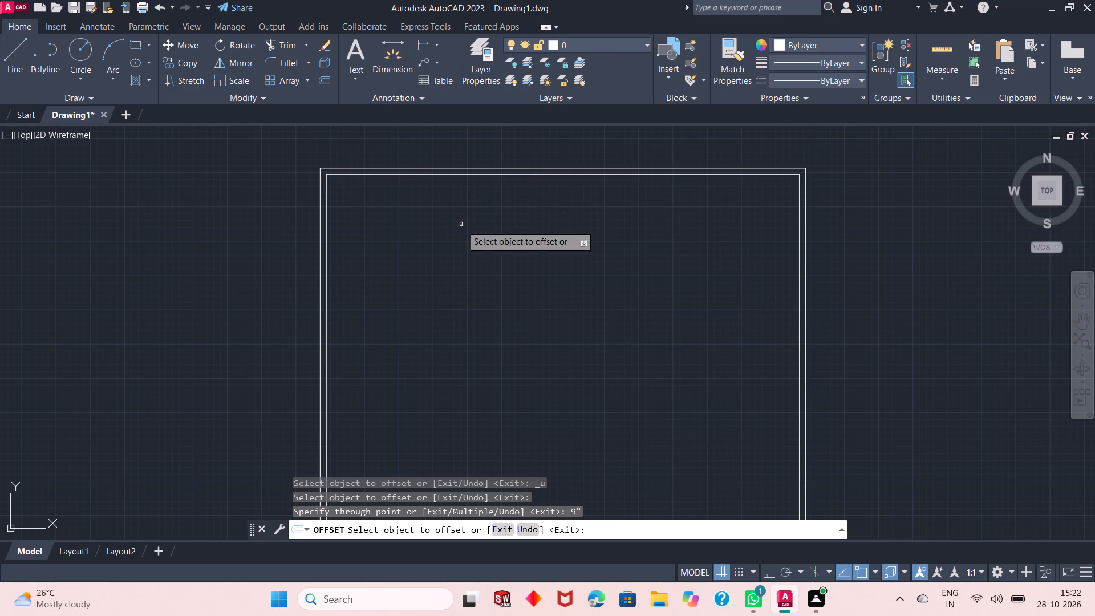
pyautogui.press('Escape')
pyautogui.scroll(1, 464, 234)
pyautogui.scroll(-1, 464, 234)
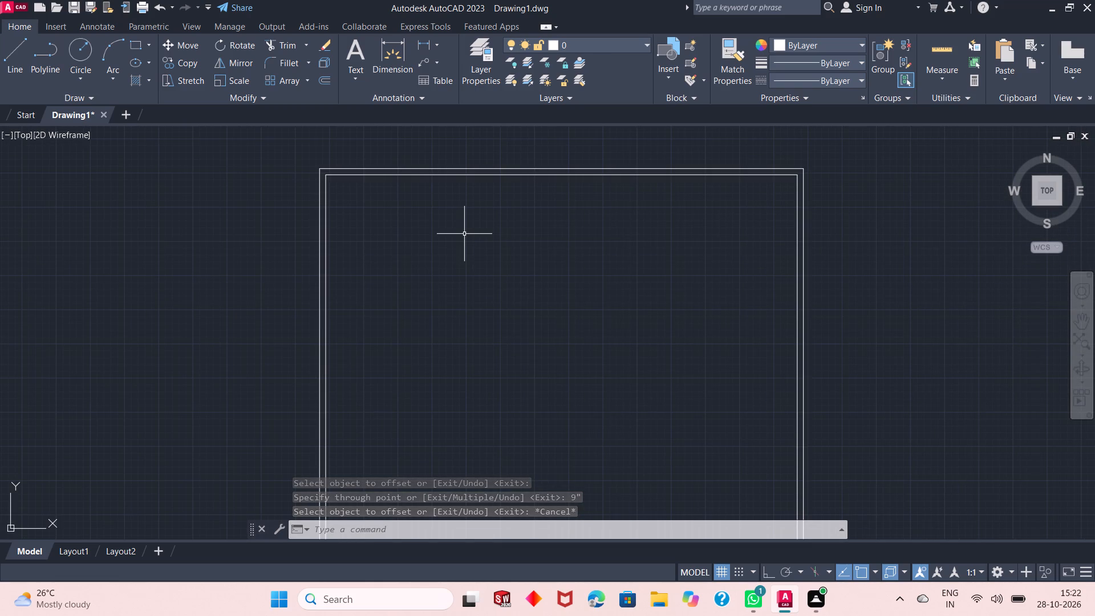
# Undo the 9" inward offset of the 59' by 77' rectangle.
pyautogui.scroll(-2, 503, 236)
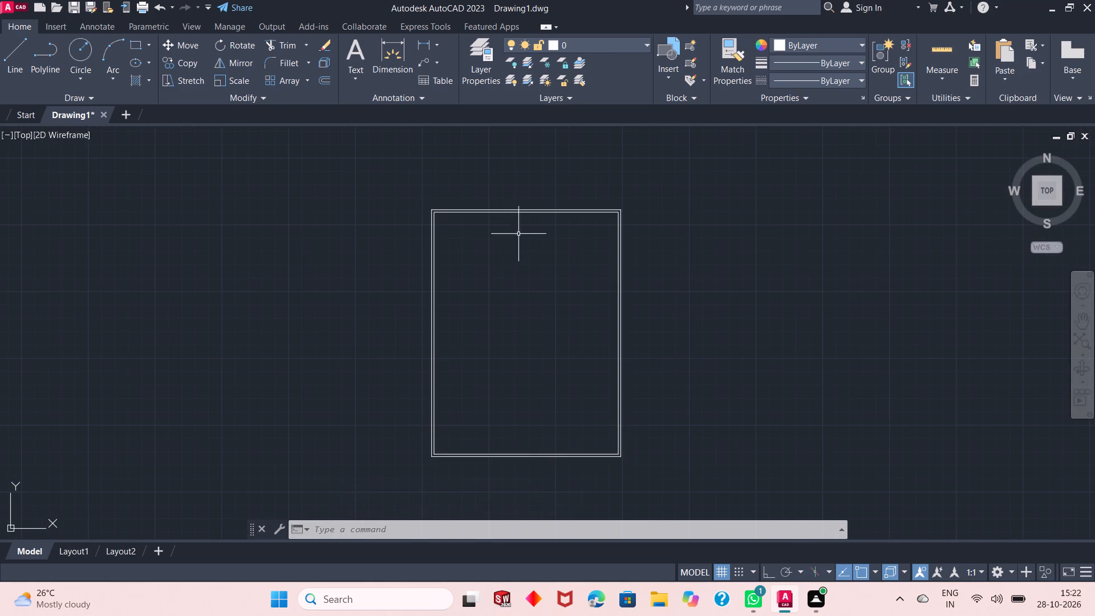
pyautogui.scroll(1, 528, 230)
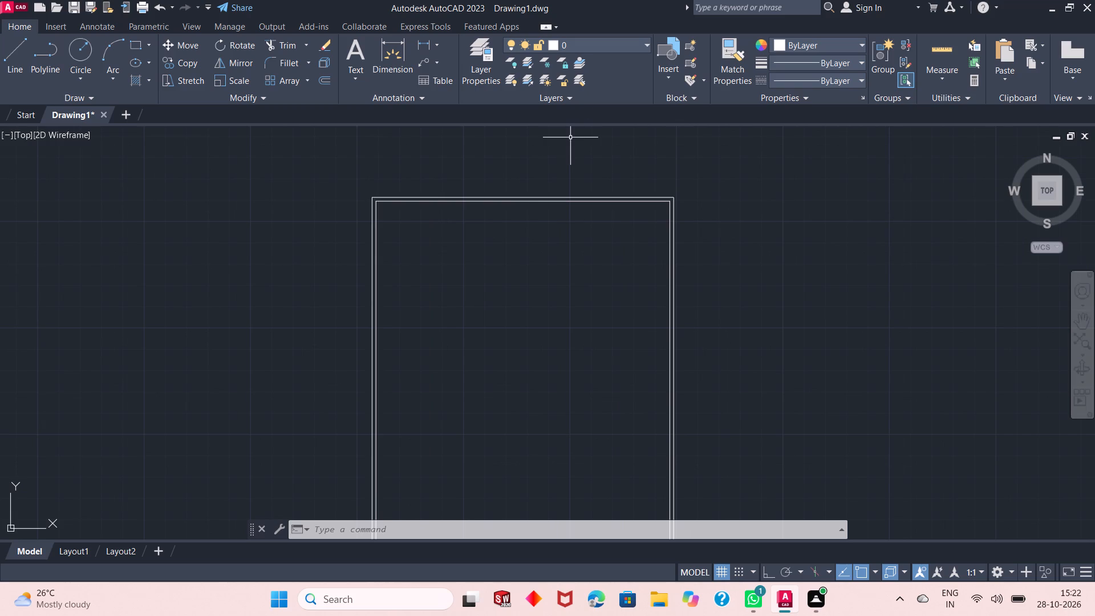
pyautogui.hotkey('ctrl', 'z')
pyautogui.hotkey('ctrl', 'z')
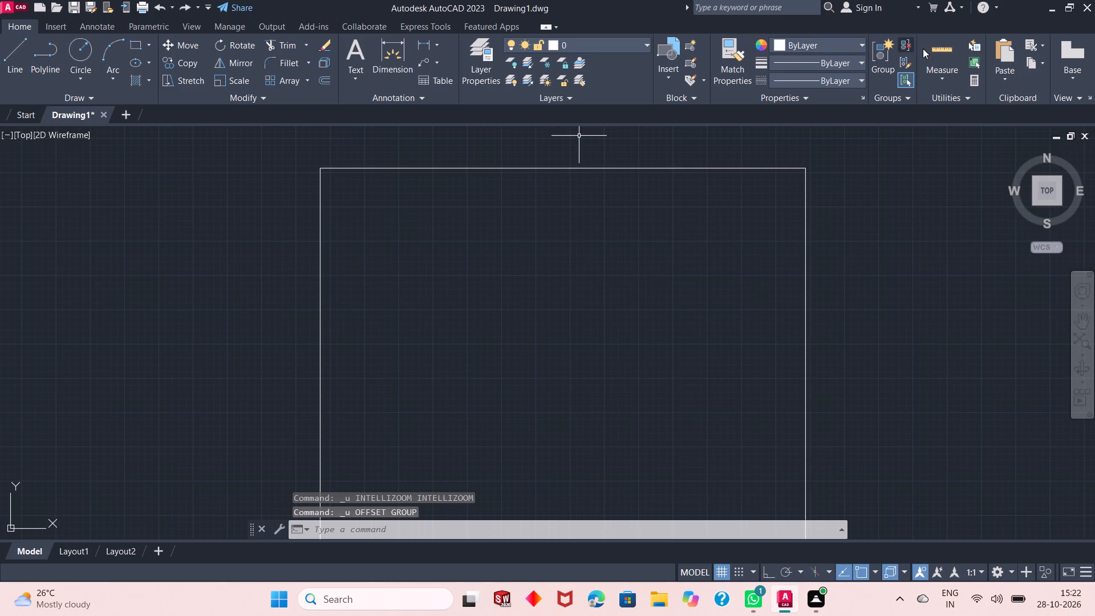
# Measure the rectangle's width and height with Quick Measure and end the measurement.
pyautogui.click(923, 48)
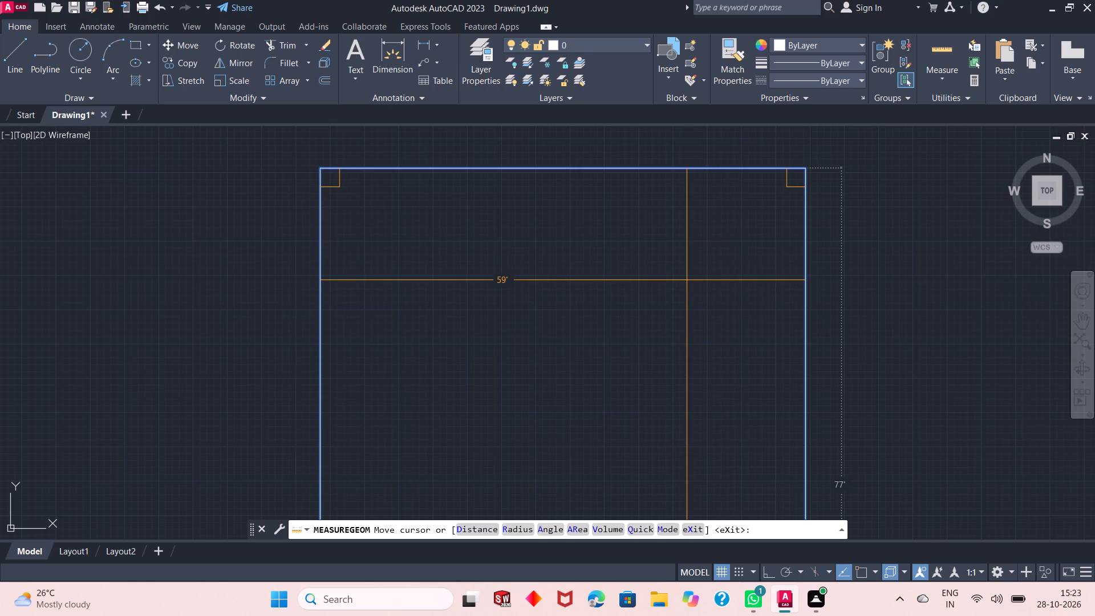
pyautogui.press('Escape')
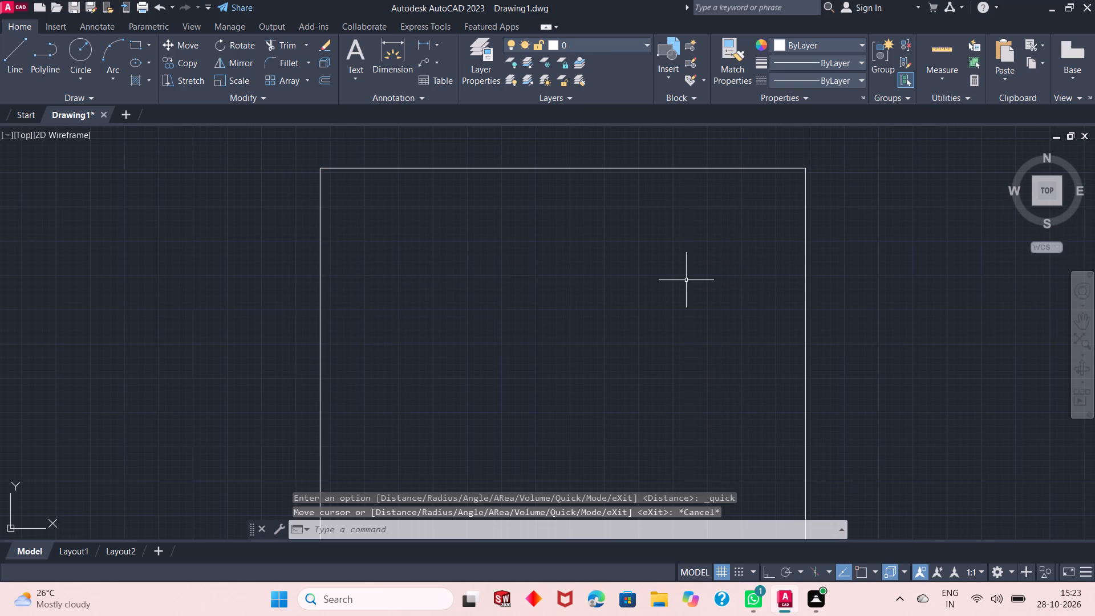
# Undo the creation of the 59' by 77' rectangle so the drawing area is empty.
pyautogui.hotkey('ctrl', 'z')
pyautogui.hotkey('ctrl', 'z')
pyautogui.hotkey('ctrl', 'z')
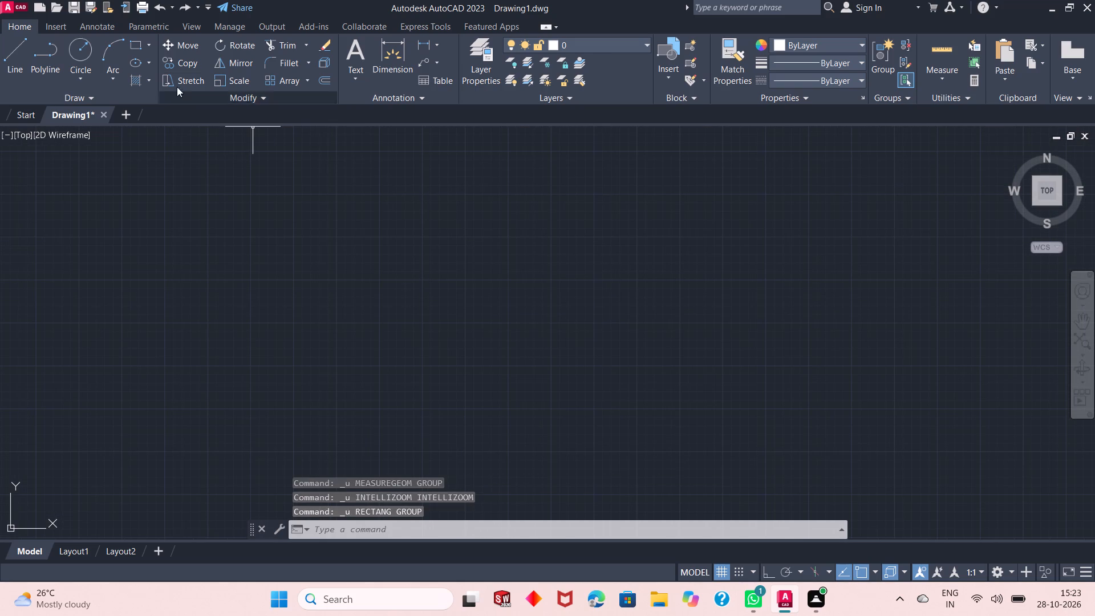
# Draw a freehand rectangle about 98' wide and roughly 100' high on layer 0 in the middle of the drawing area.
pyautogui.click(135, 45)
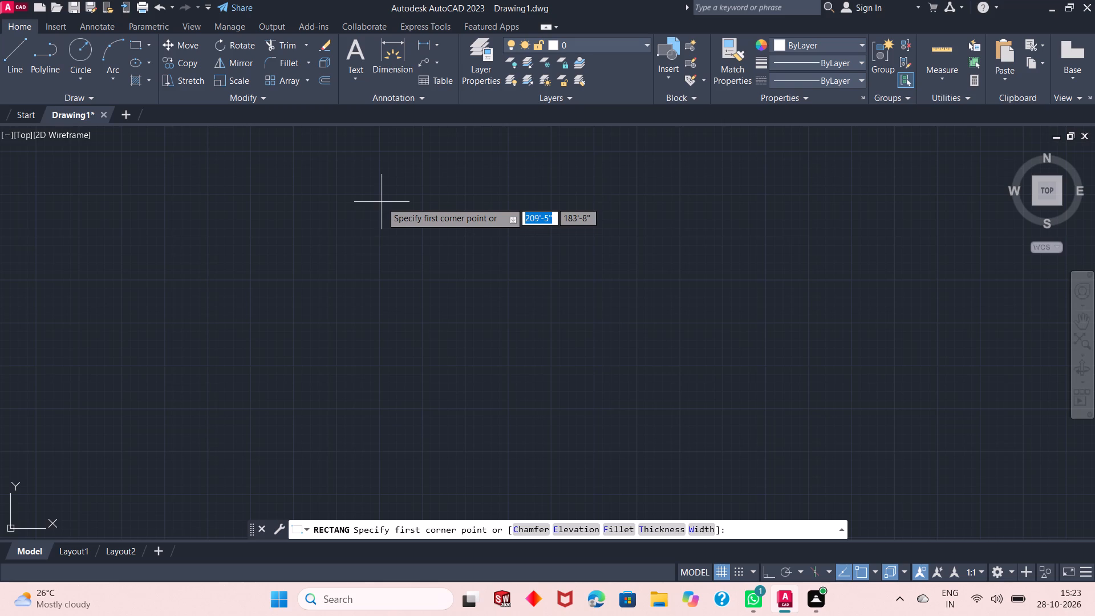
pyautogui.click(382, 202)
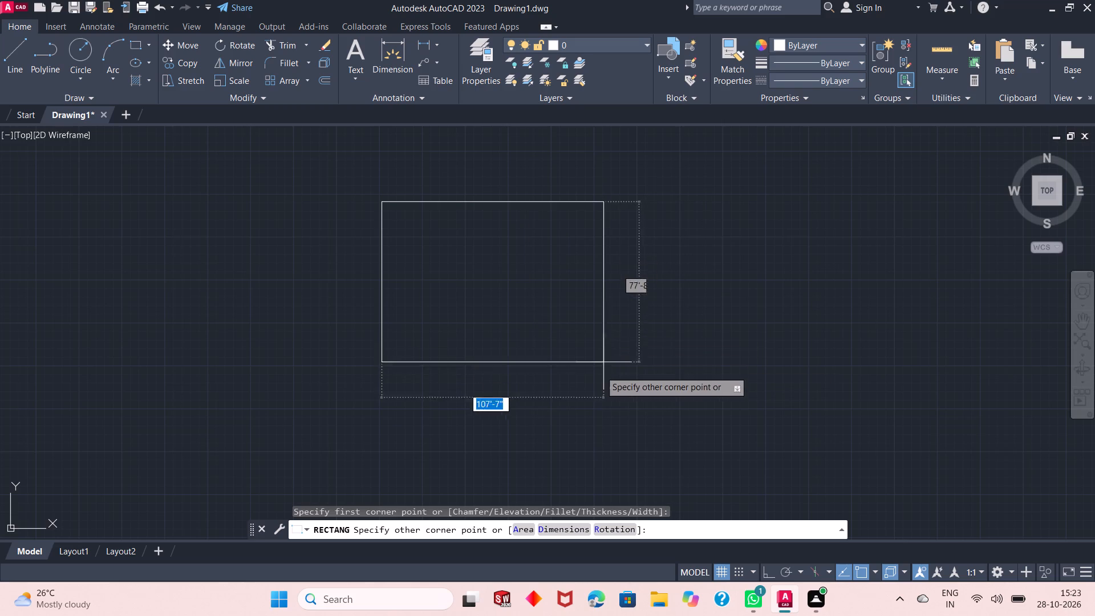
pyautogui.click(582, 415)
pyautogui.scroll(2, 435, 305)
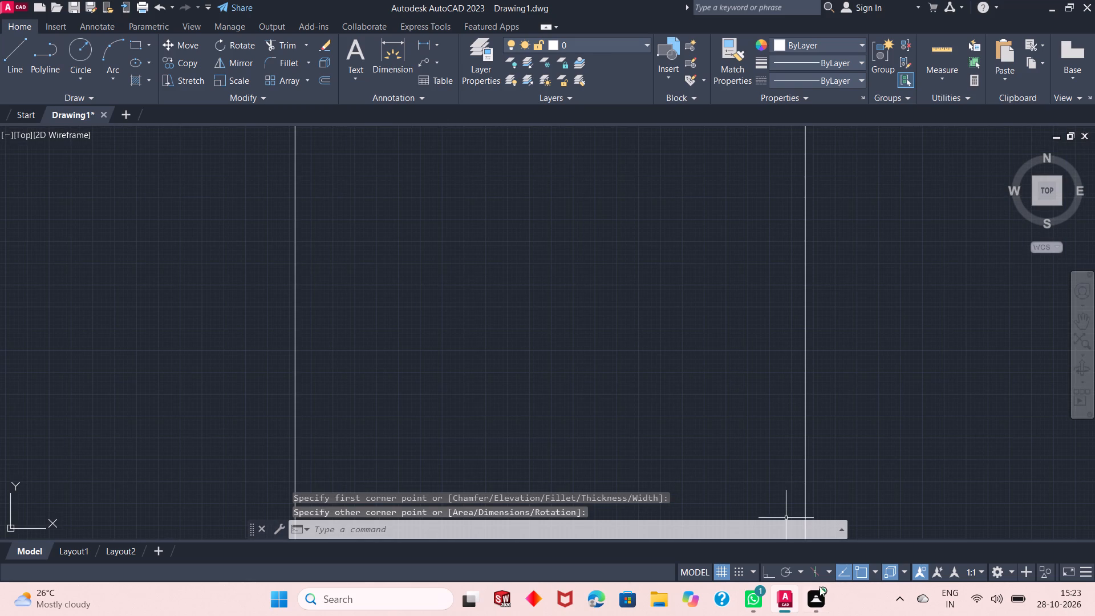
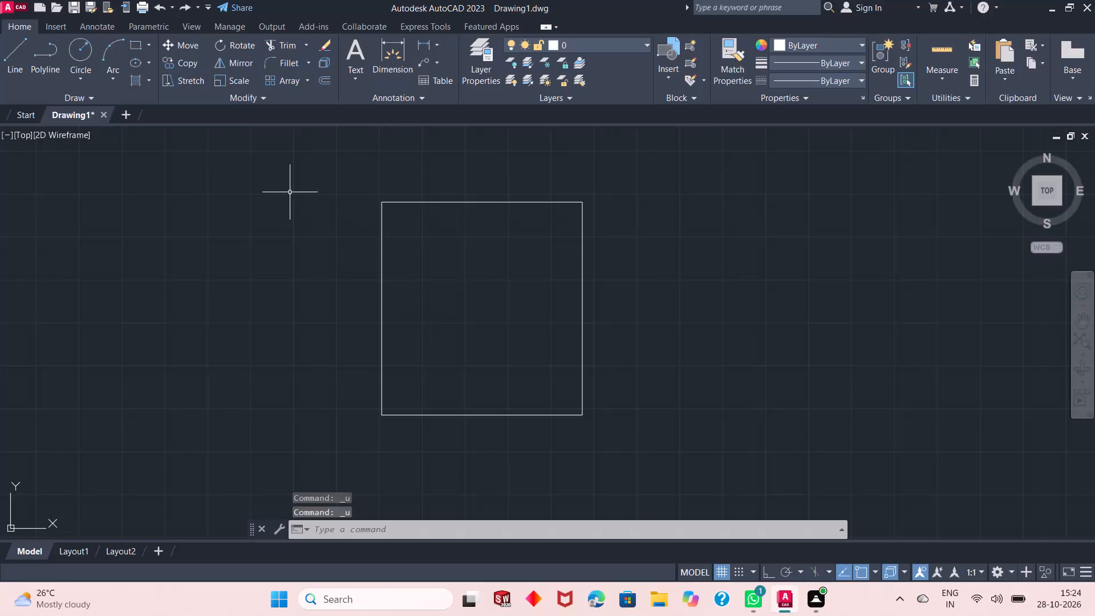
# Undo the freehand rectangle so the drawing area is empty.
pyautogui.hotkey('ctrl', 'z')
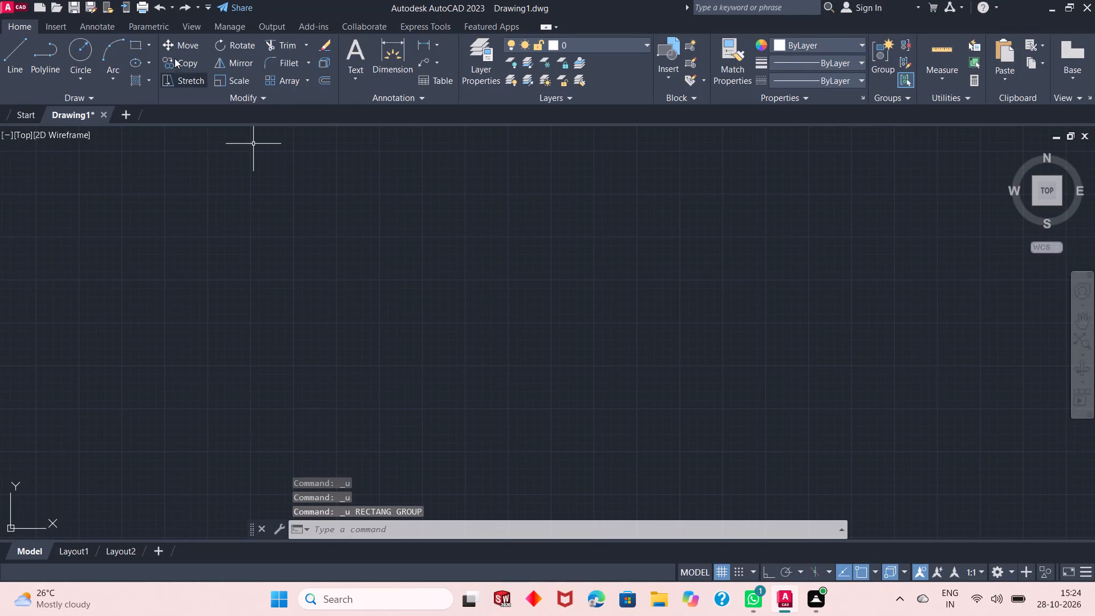
# Draw a rectangle 60'6" wide and 79' high in the middle of the drawing area.
pyautogui.click(136, 47)
pyautogui.click(440, 206)
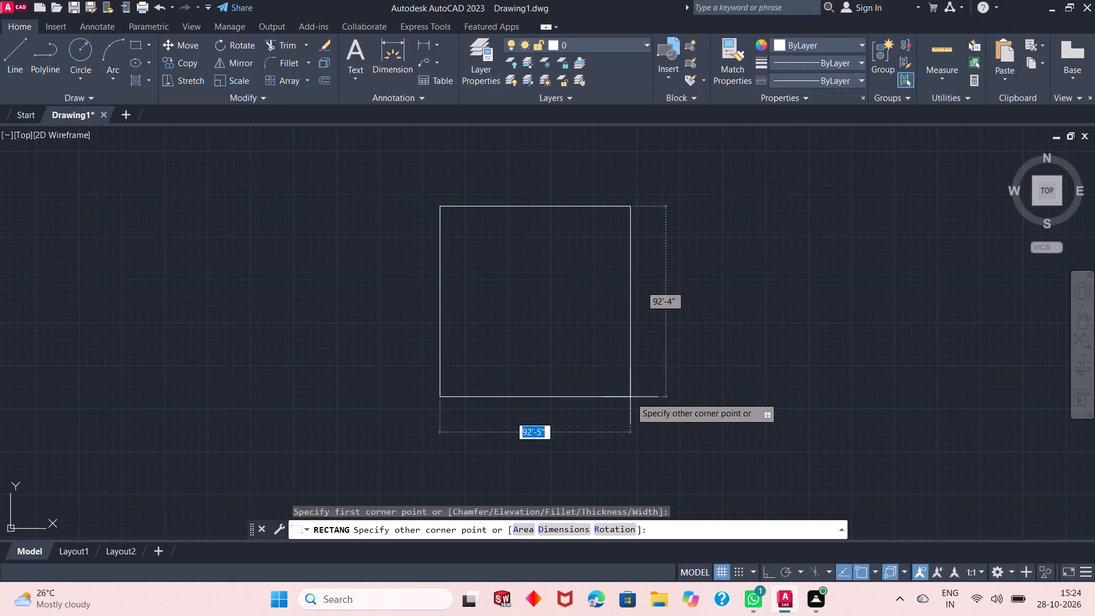
pyautogui.write("60'")
pyautogui.write('6"')
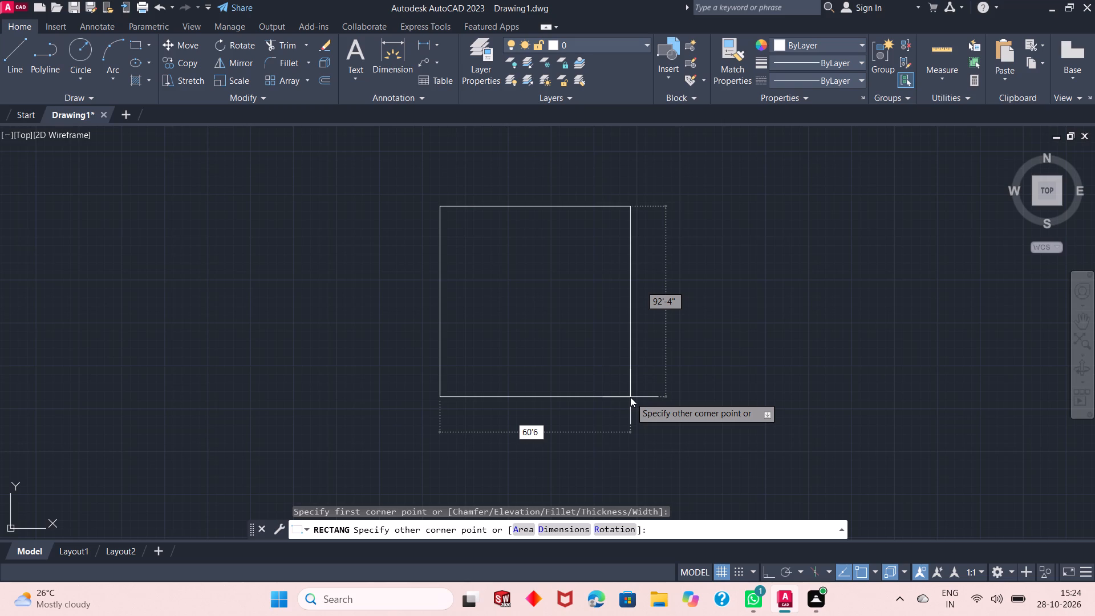
pyautogui.press('Tab')
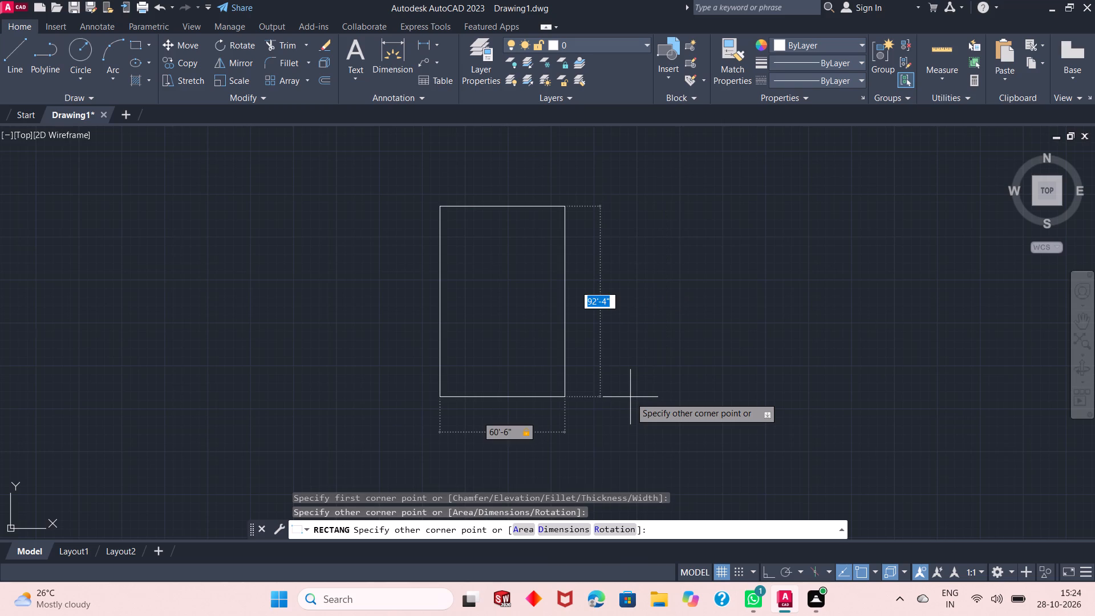
pyautogui.write("79'")
pyautogui.press('Return')
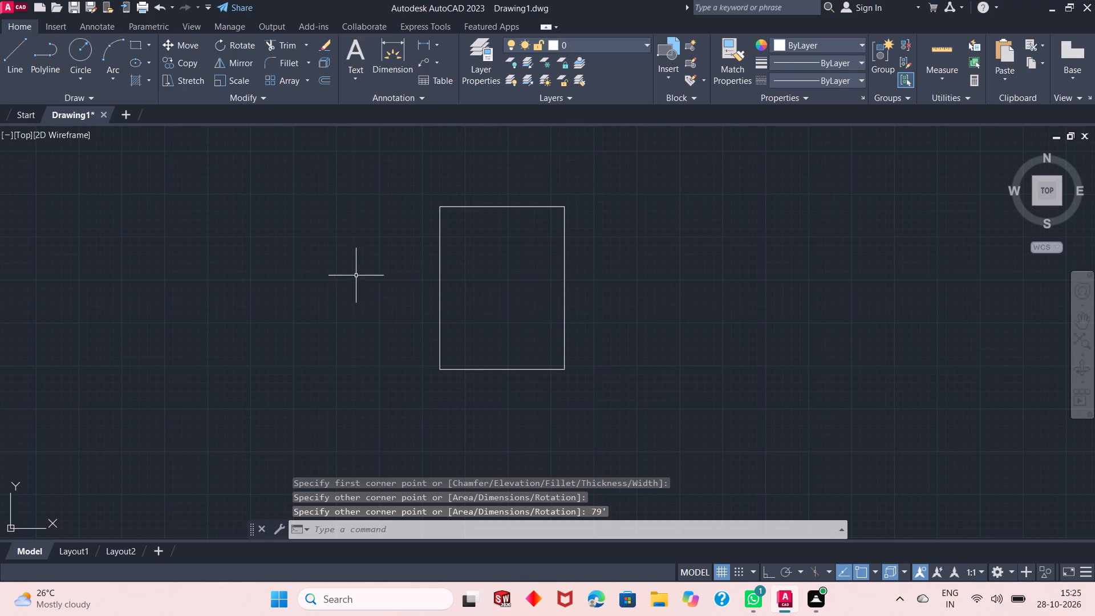
# Offset the 60'6" by 79' rectangle 9" inward to form the outer wall, and end the Offset command.
pyautogui.scroll(1, 464, 220)
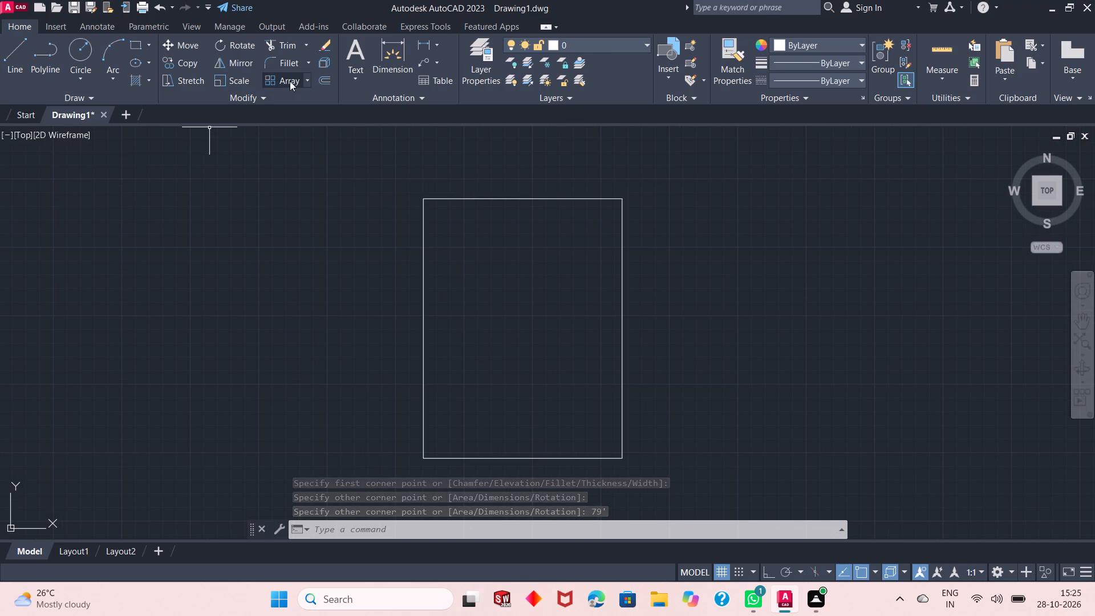
pyautogui.click(319, 81)
pyautogui.rightClick(340, 165)
pyautogui.click(345, 170)
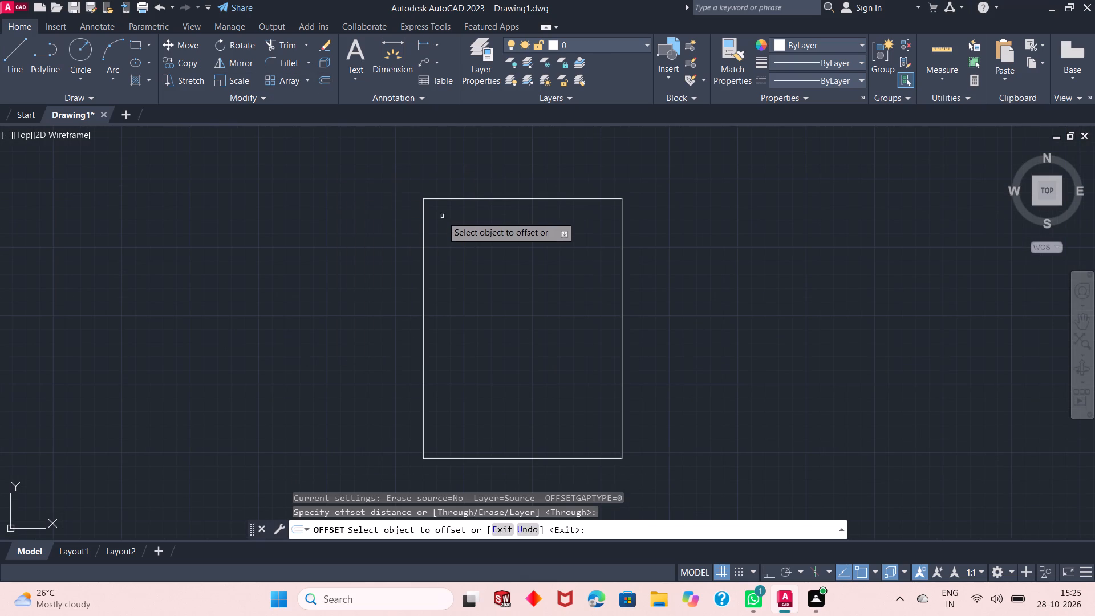
pyautogui.click(464, 199)
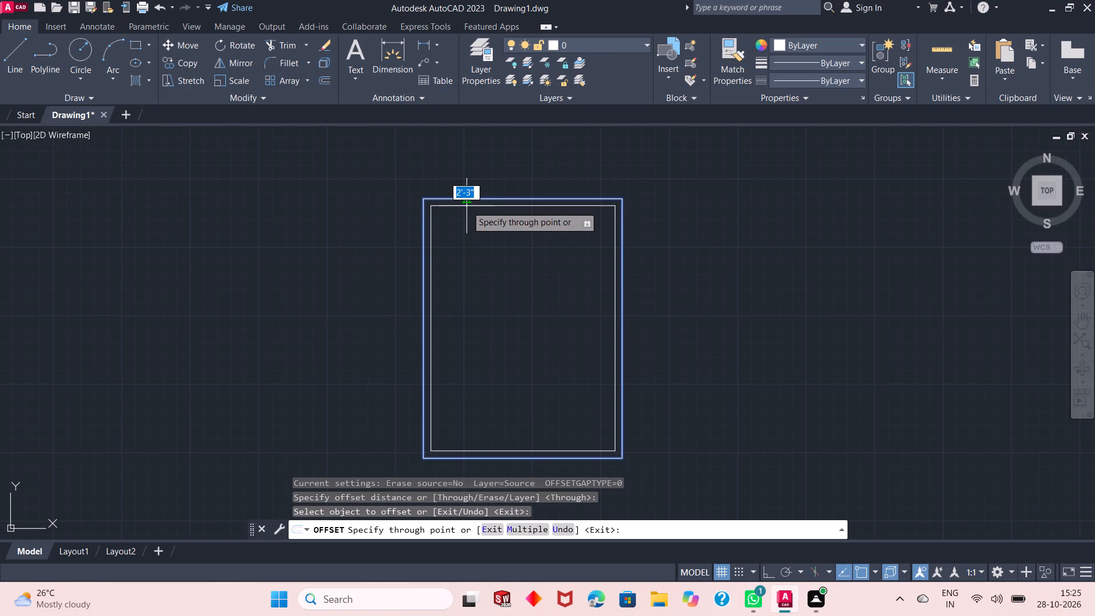
pyautogui.write('9"')
pyautogui.press('Return')
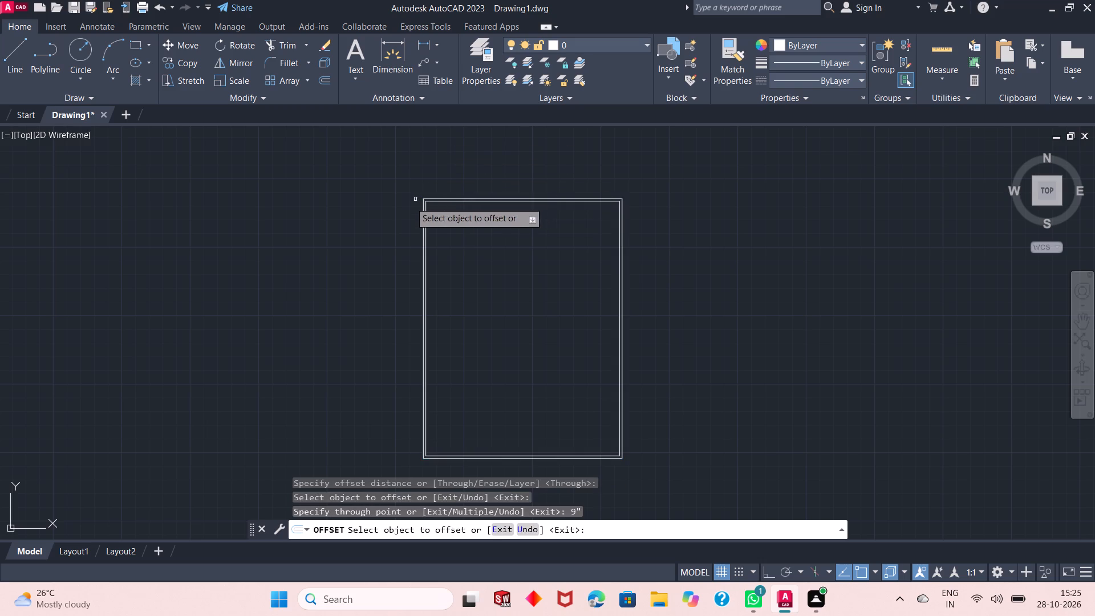
pyautogui.scroll(1, 396, 226)
pyautogui.scroll(2, 524, 283)
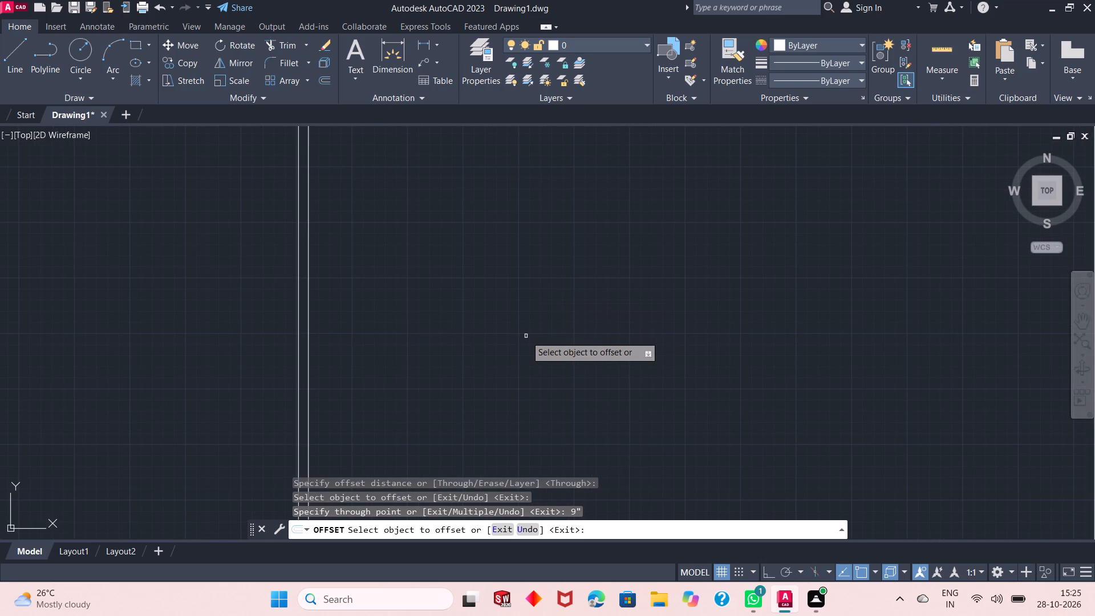
pyautogui.scroll(-1, 526, 336)
pyautogui.rightClick(553, 243)
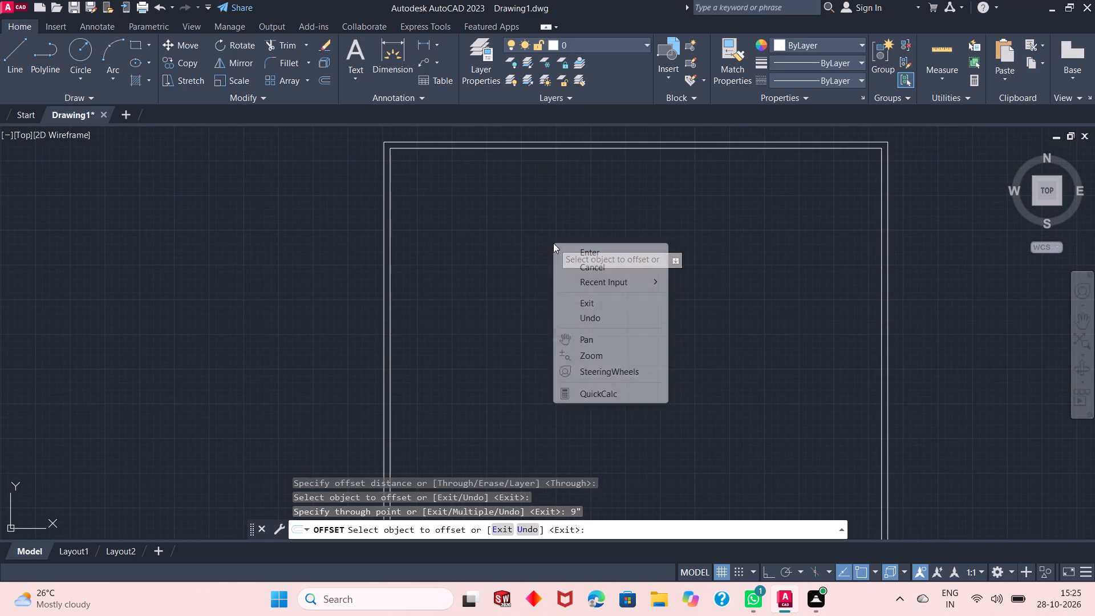
pyautogui.click(583, 249)
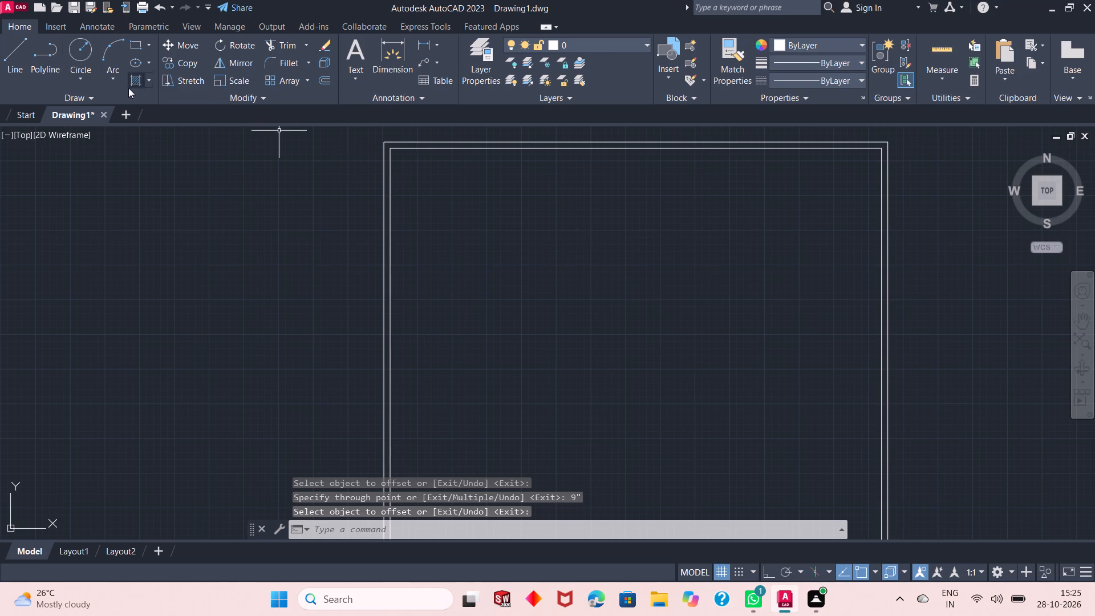
# Explode the inner rectangle into separate lines.
pyautogui.click(328, 61)
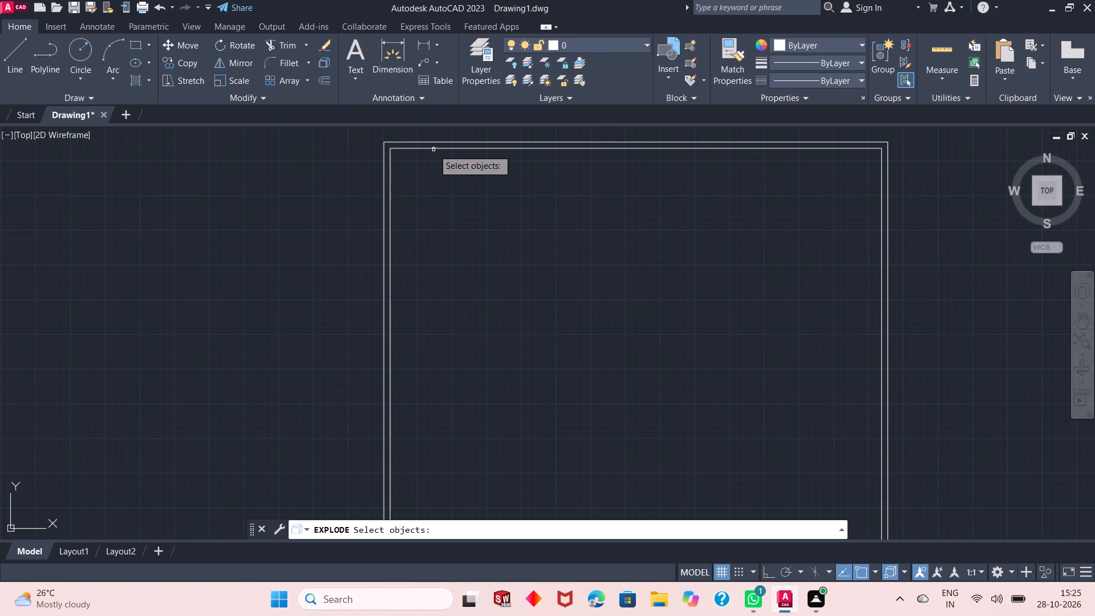
pyautogui.click(433, 149)
pyautogui.click(357, 156)
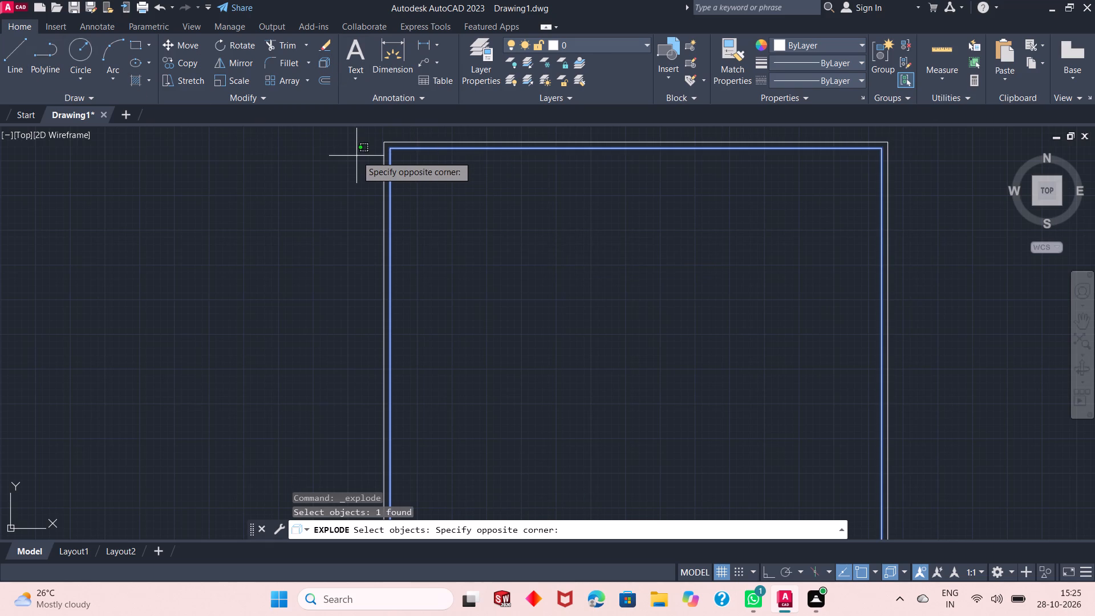
pyautogui.rightClick(354, 155)
pyautogui.rightClick(343, 159)
pyautogui.click(343, 160)
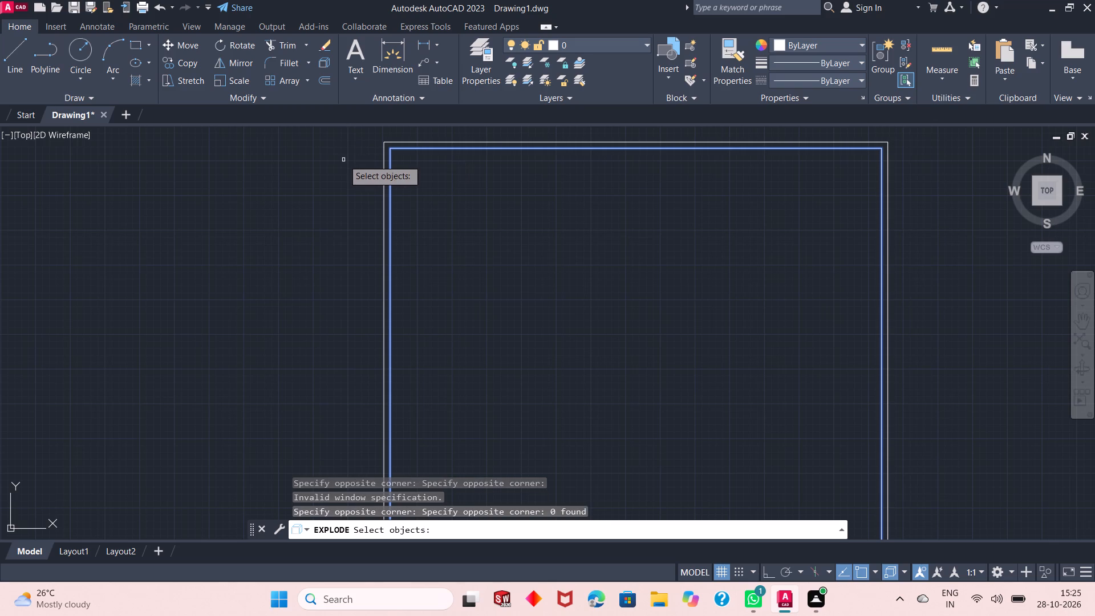
pyautogui.rightClick(344, 153)
# Form a horizontal wall by offsetting the inner rectangle's top line 6' downward and the resulting line a further 9" downward.
pyautogui.click(323, 82)
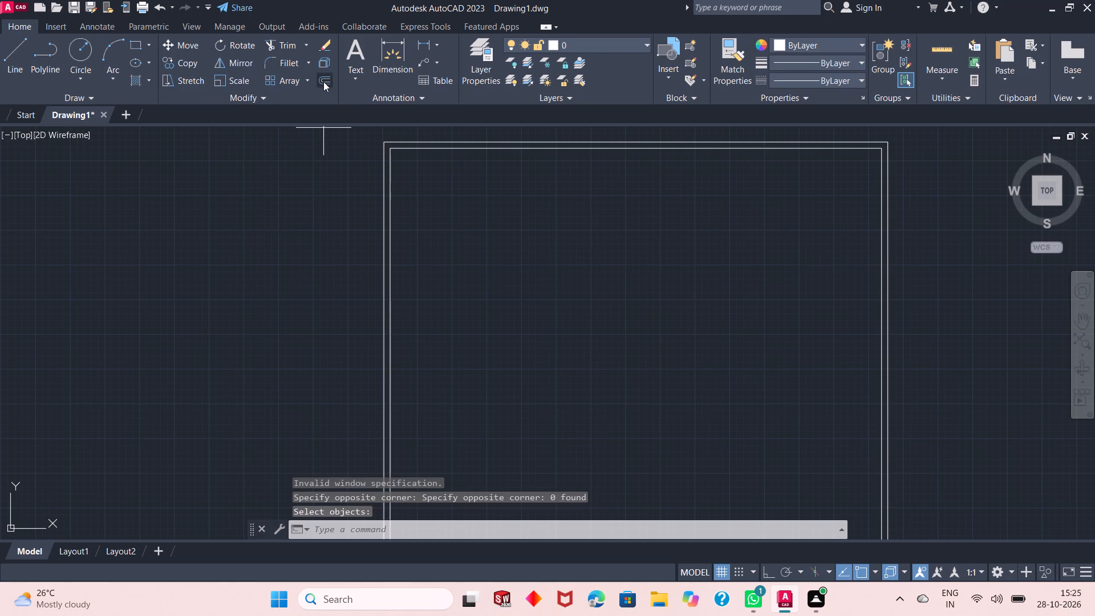
pyautogui.rightClick(314, 152)
pyautogui.click(321, 156)
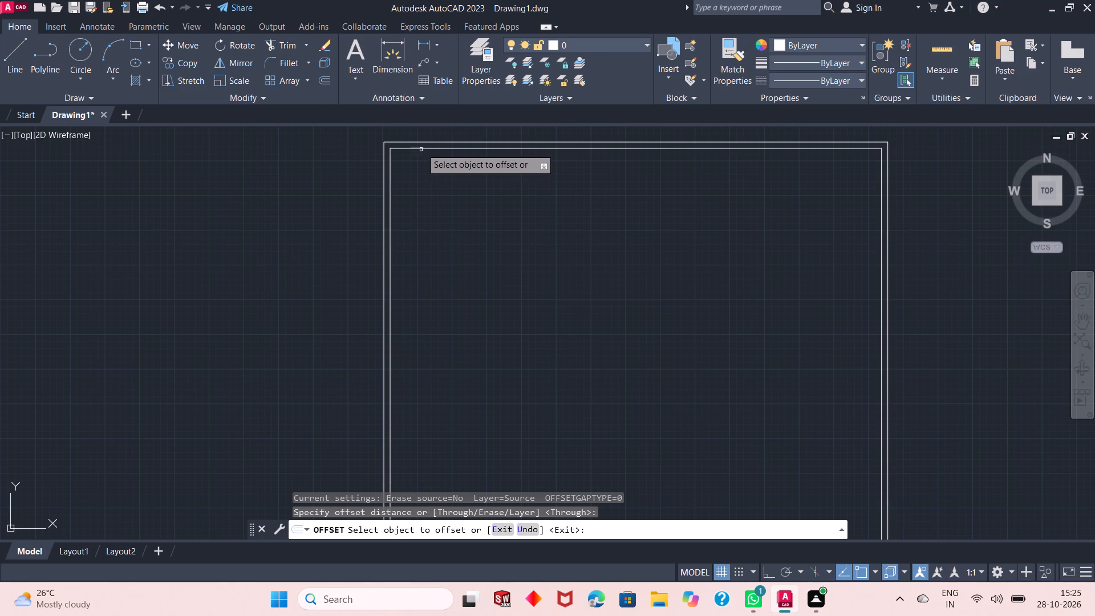
pyautogui.click(423, 147)
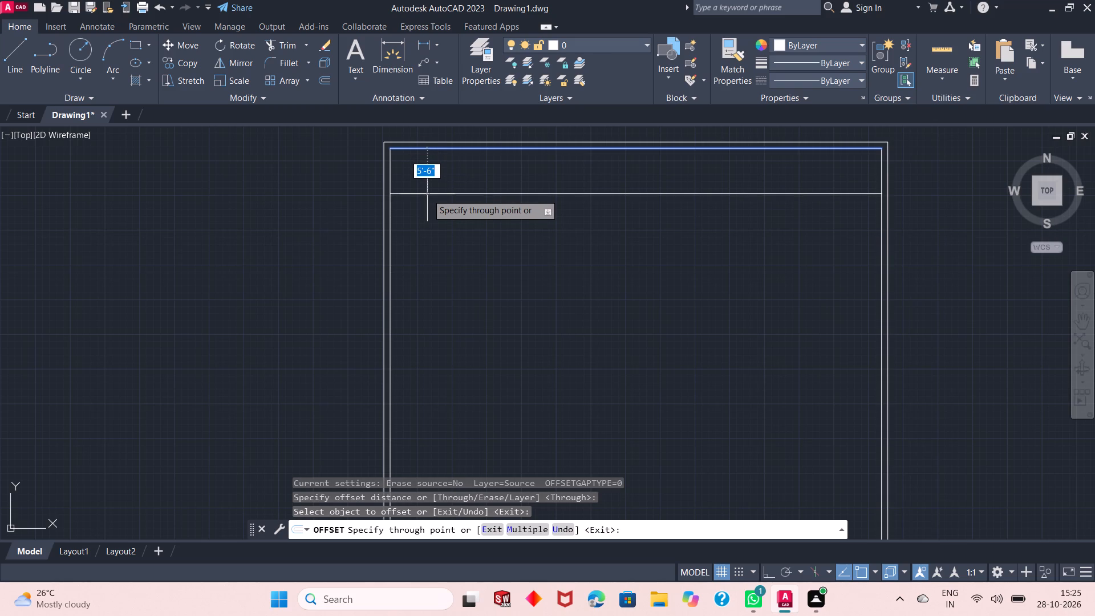
pyautogui.write("6'")
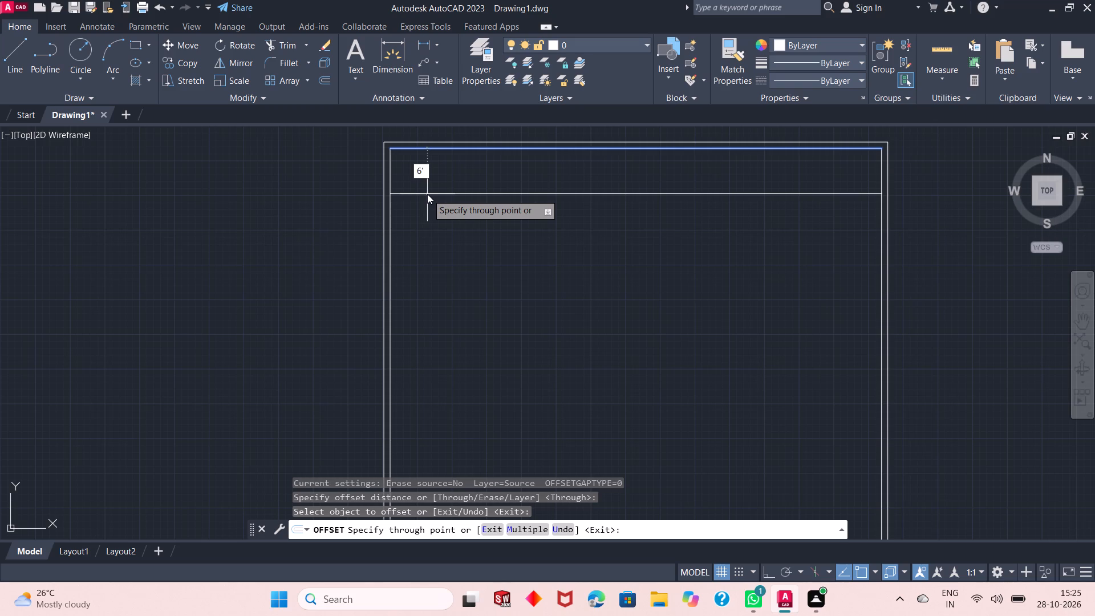
pyautogui.press('Return')
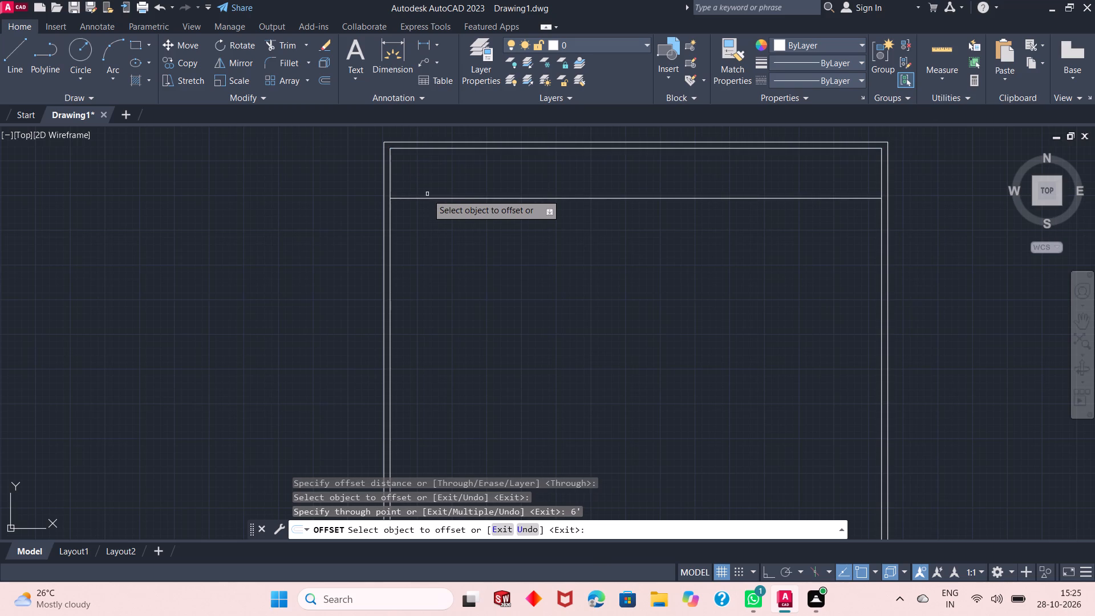
pyautogui.click(427, 198)
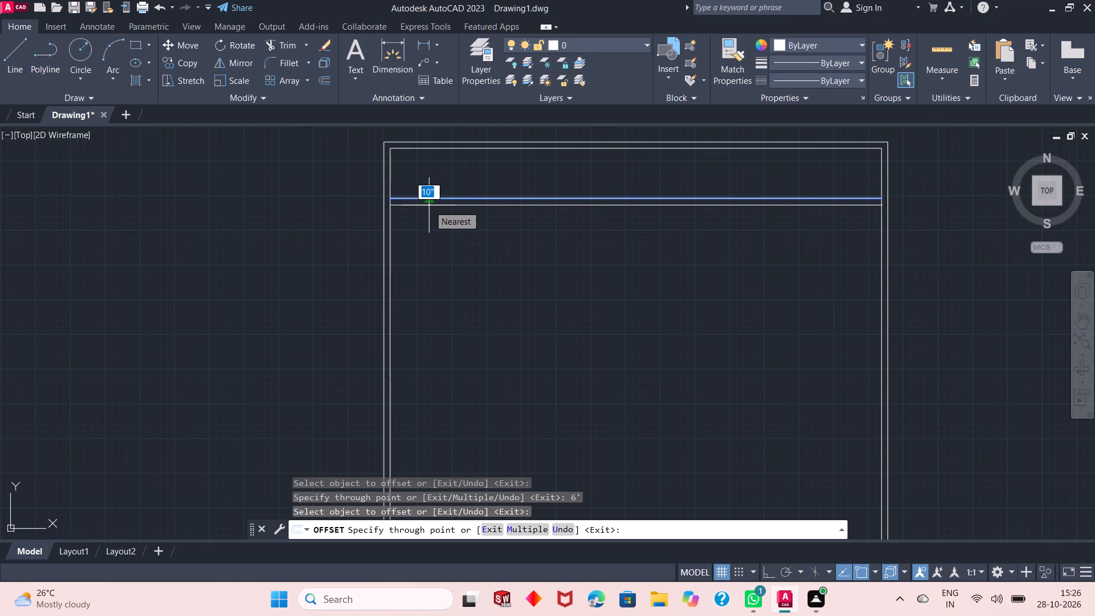
pyautogui.press('9')
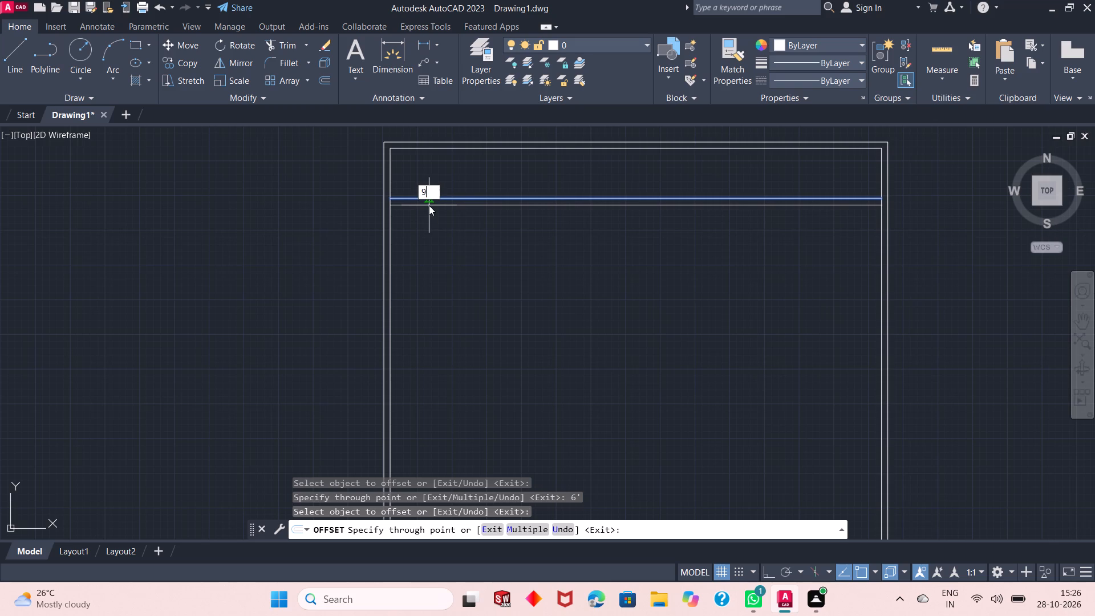
pyautogui.hotkey('shift', '"')
pyautogui.press('Return')
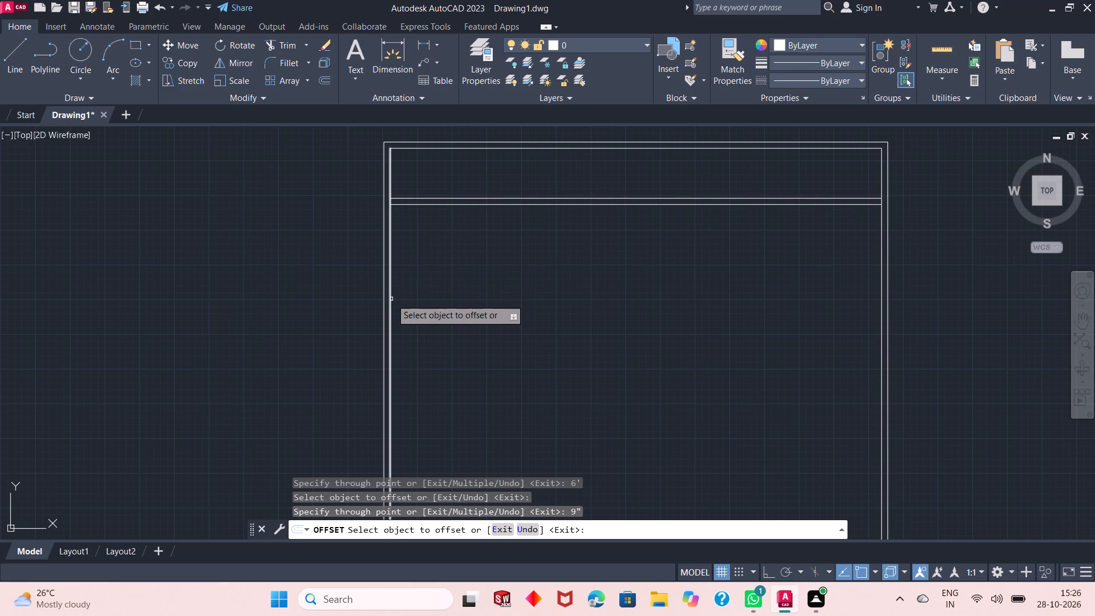
pyautogui.click(390, 260)
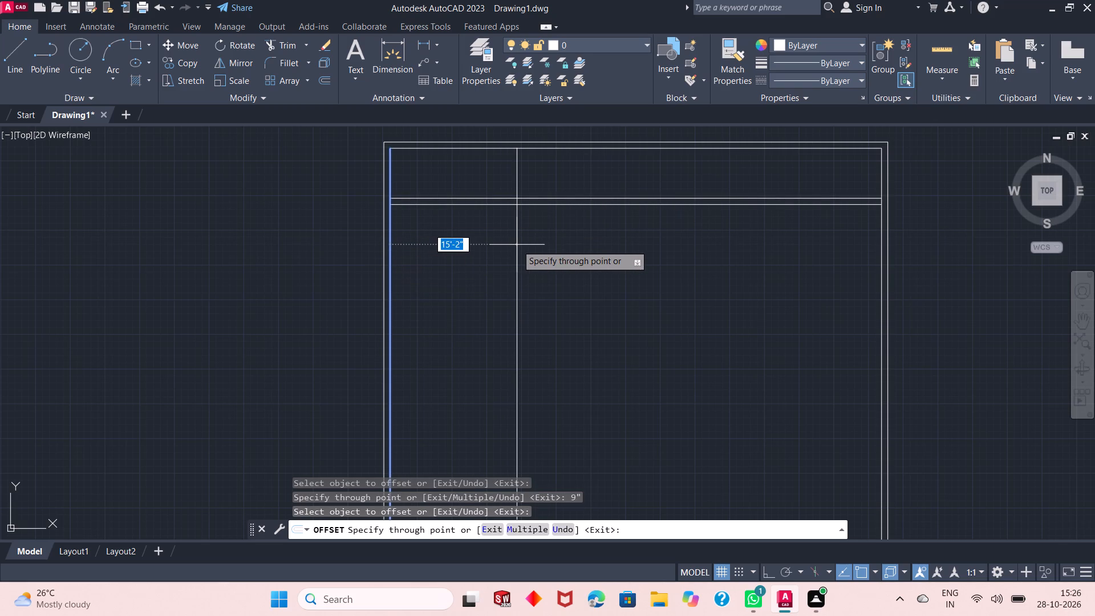
pyautogui.press('Escape')
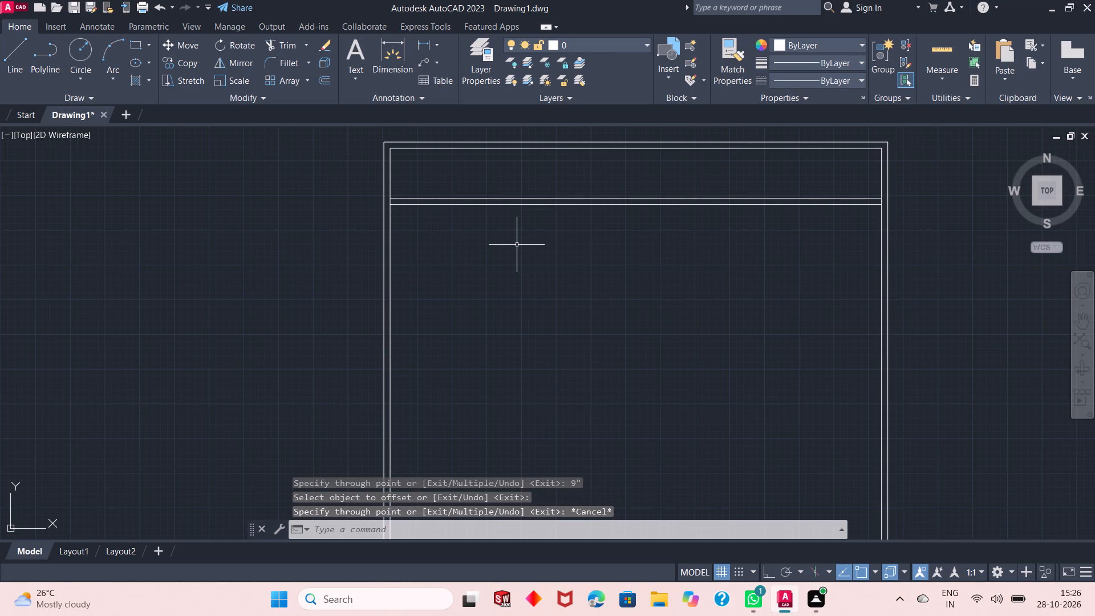
# Form a second horizontal wall by offsetting the first wall's lower line 10' downward and the resulting line a further 9" downward.
pyautogui.rightClick(168, 208)
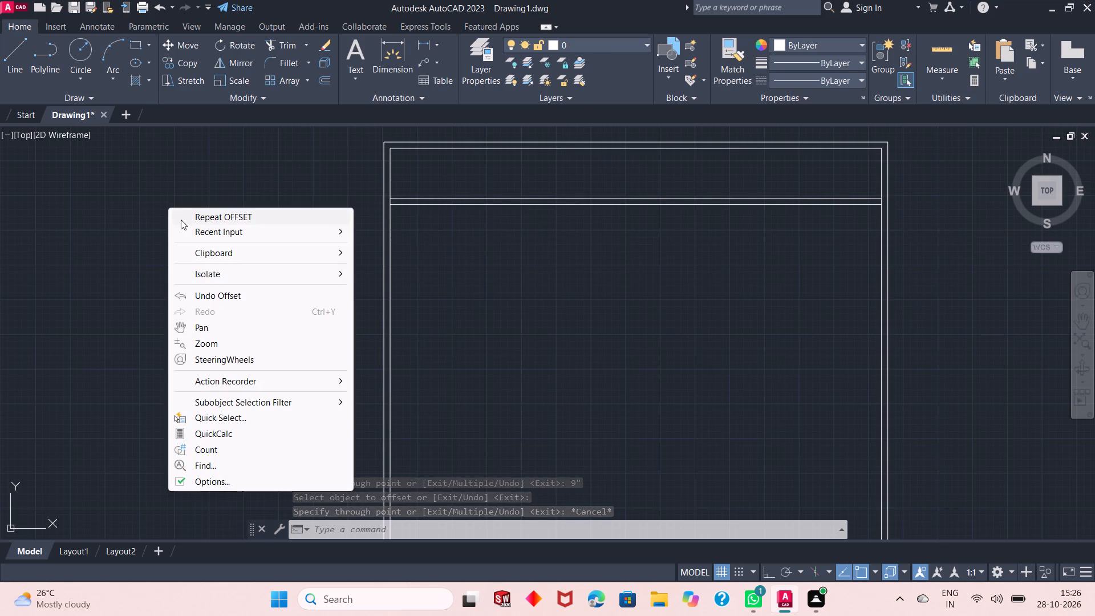
pyautogui.click(195, 214)
pyautogui.rightClick(224, 192)
pyautogui.click(237, 204)
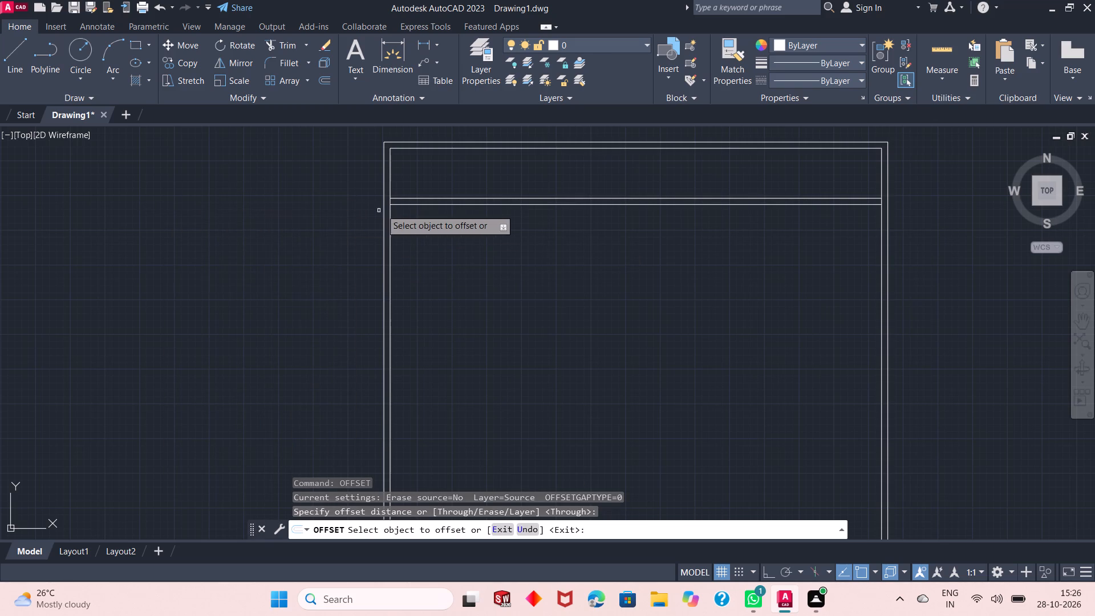
pyautogui.click(403, 205)
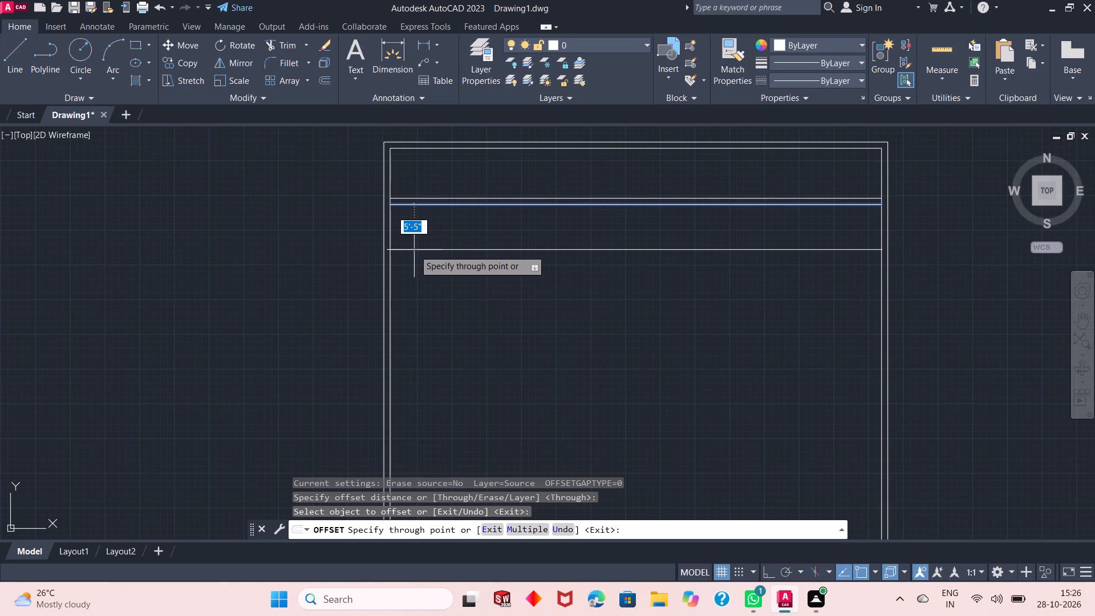
pyautogui.write('10')
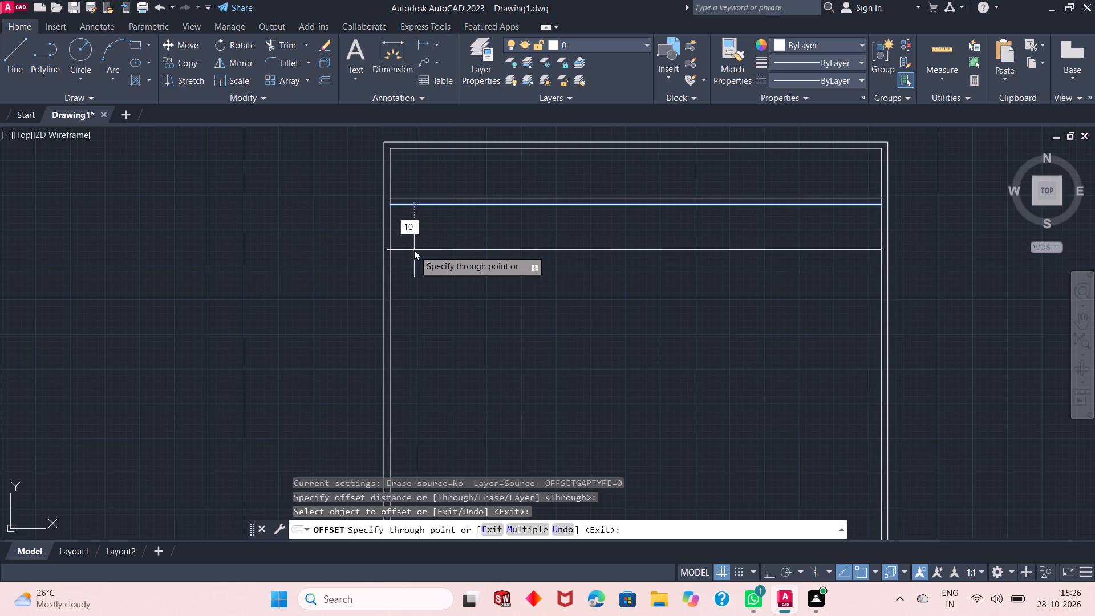
pyautogui.press("'")
pyautogui.press('Return')
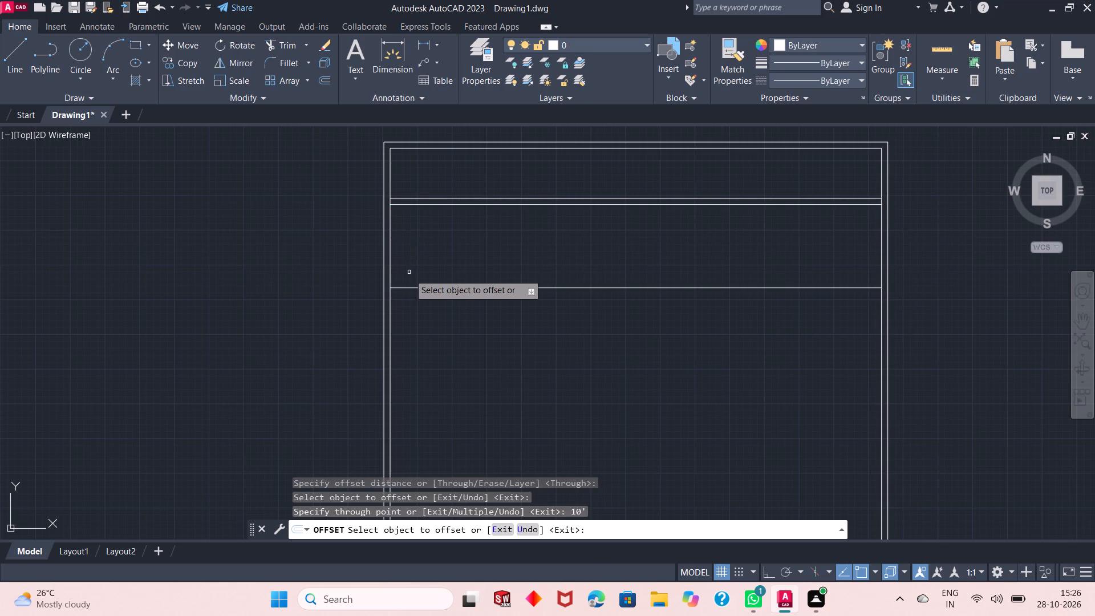
pyautogui.click(410, 286)
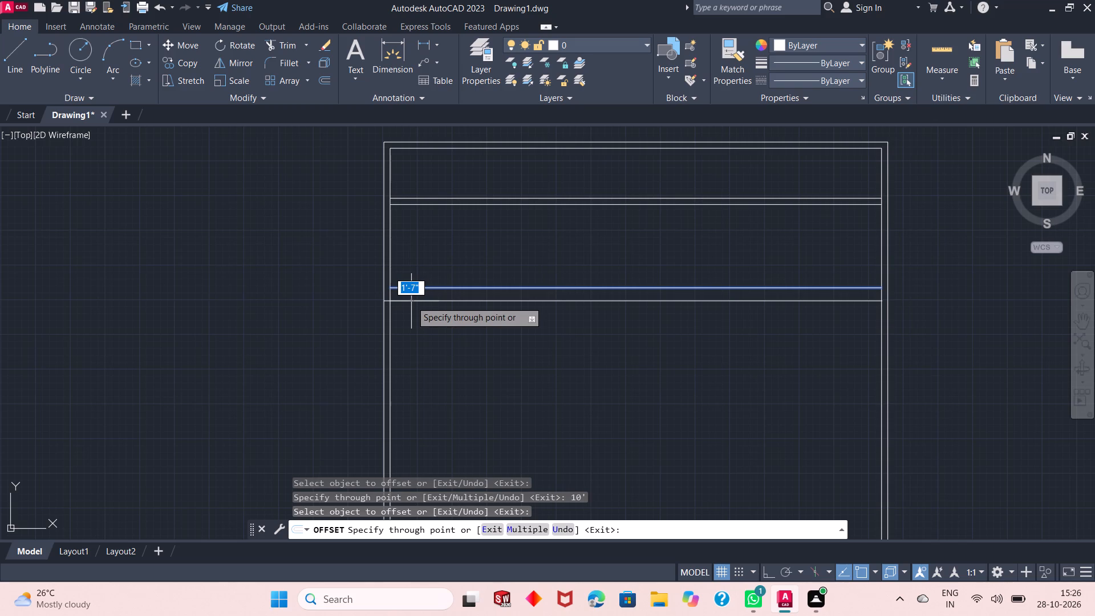
pyautogui.press('9')
pyautogui.hotkey('shift', '"')
pyautogui.press('Return')
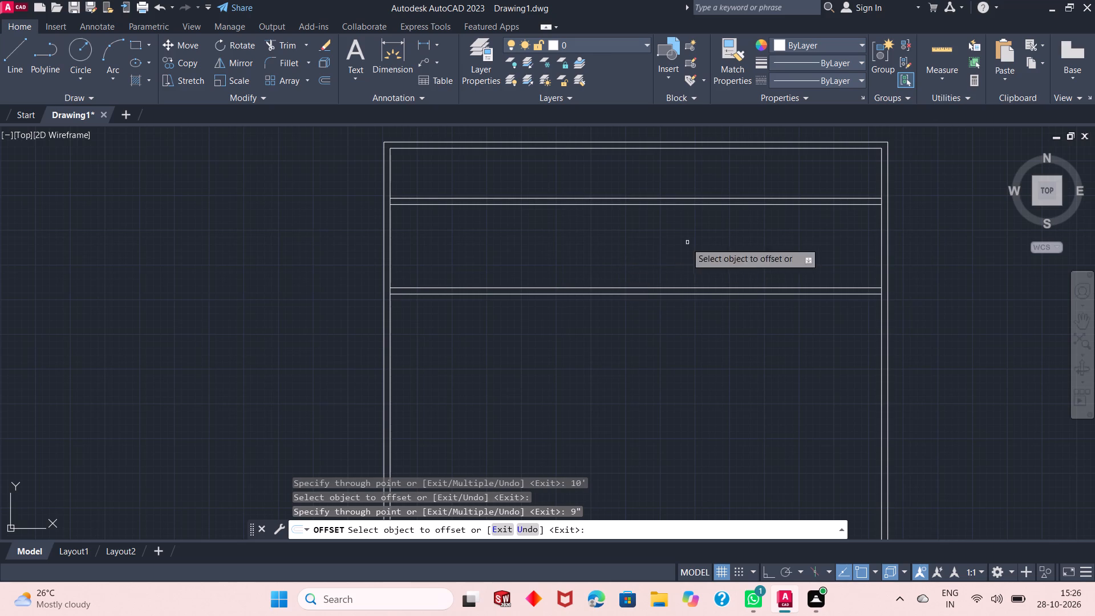
# Offset the inner rectangle's left line 12' to the right.
pyautogui.click(390, 239)
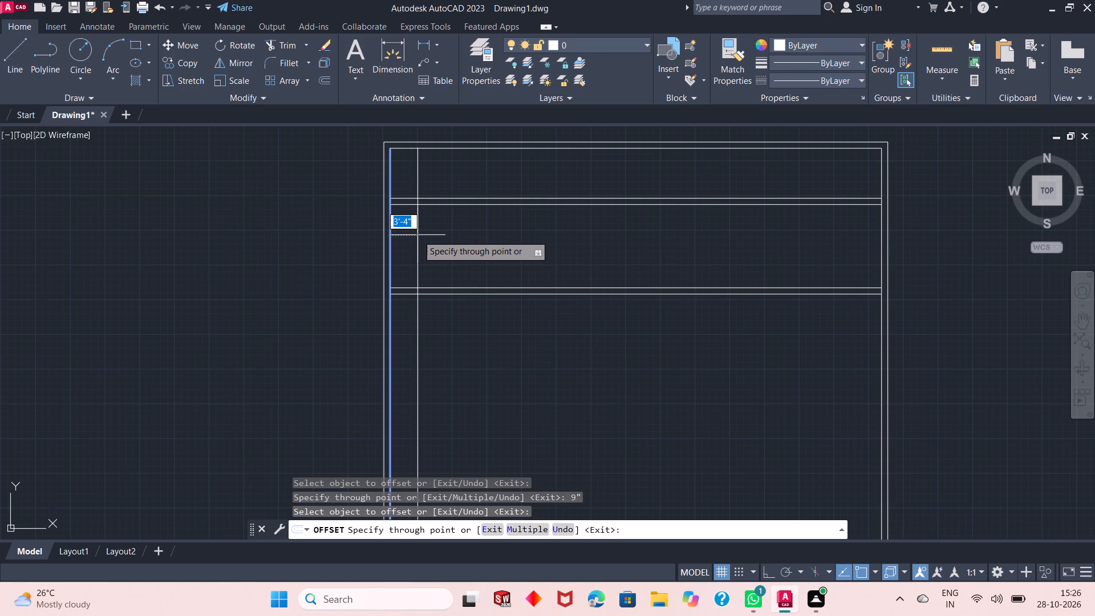
pyautogui.write('12')
pyautogui.press("'")
pyautogui.press('Return')
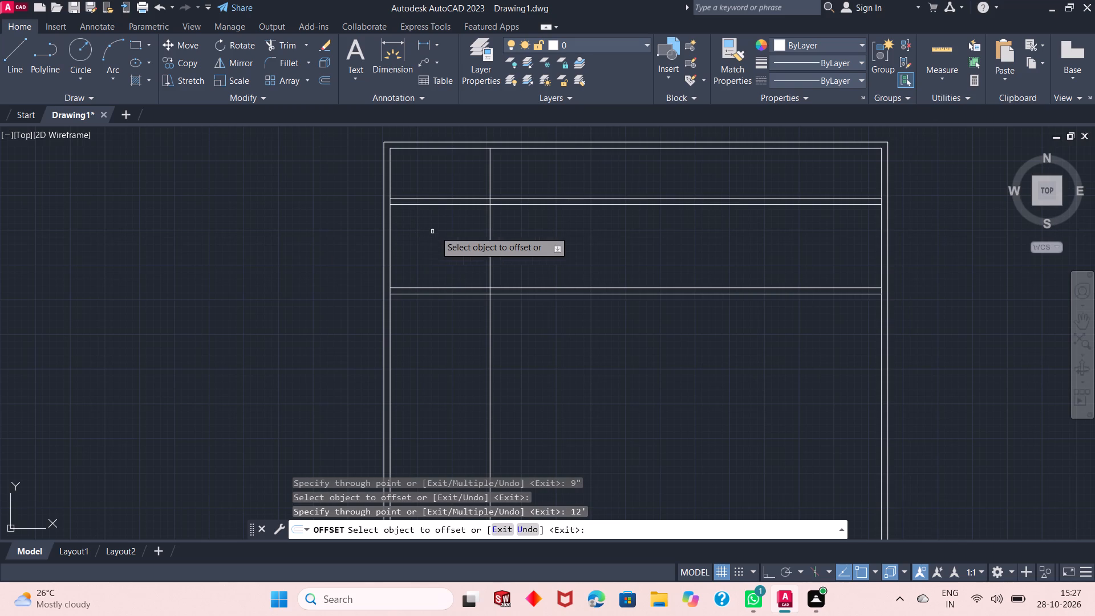
# Offset the vertical line 12' from the inner left wall a further 9" to the right, completing the first vertical wall.
pyautogui.click(489, 186)
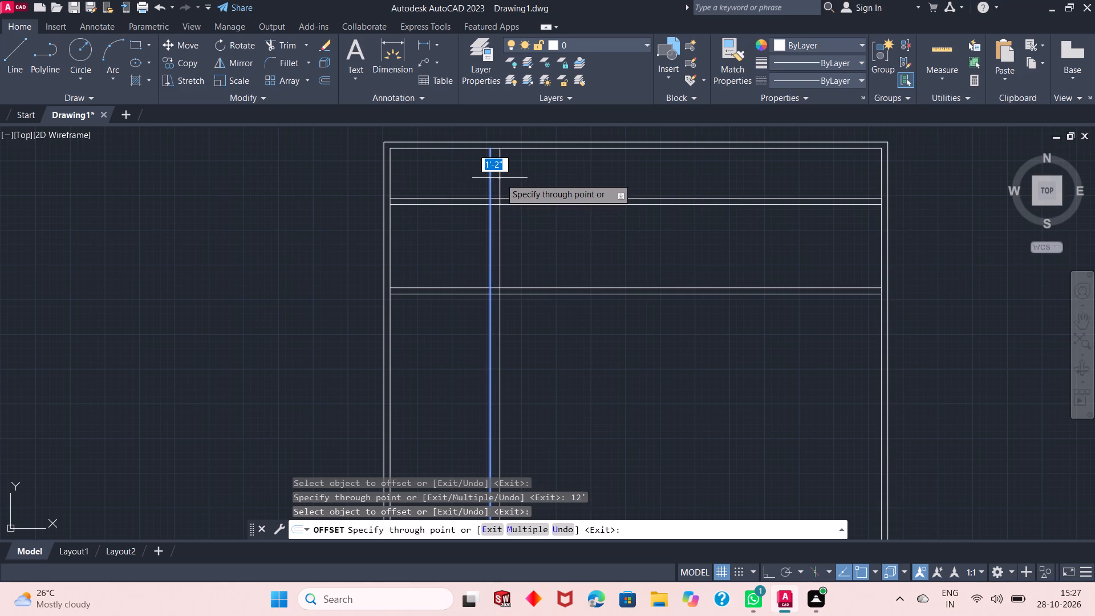
pyautogui.press('9')
pyautogui.hotkey('shift', '"')
pyautogui.press('Return')
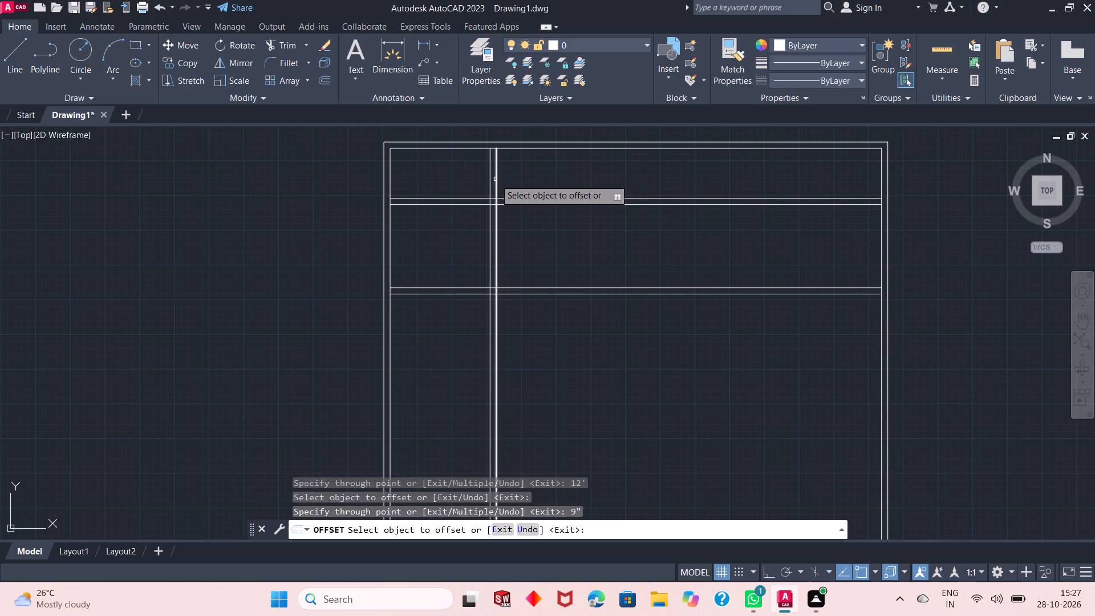
# Form a second vertical wall by offsetting the first vertical wall's right line 10' to the right and the resulting line a further 9".
pyautogui.click(495, 179)
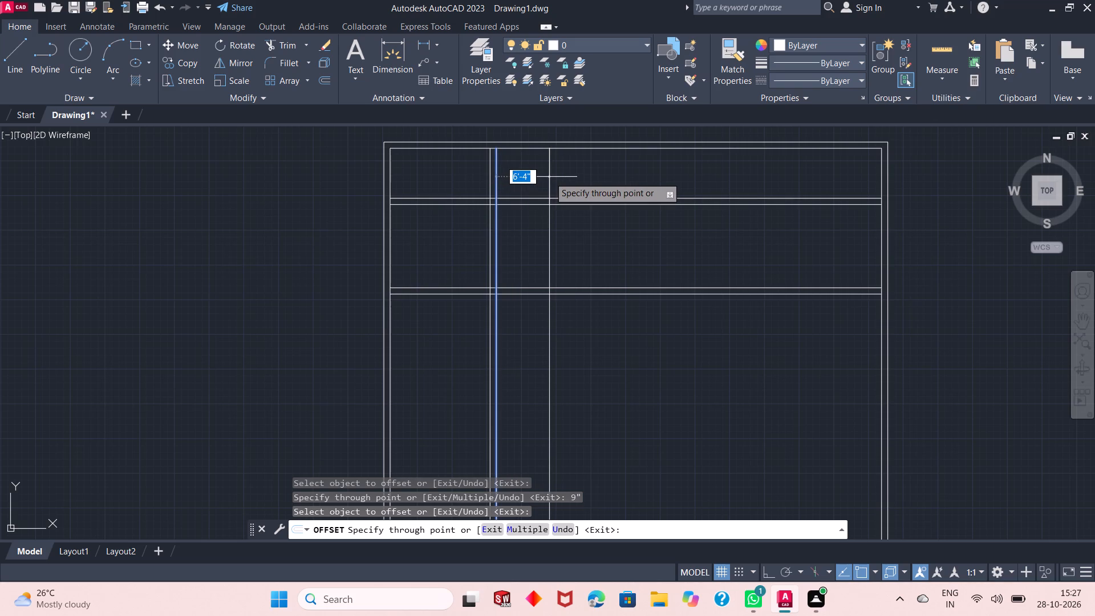
pyautogui.write("10'")
pyautogui.press('Return')
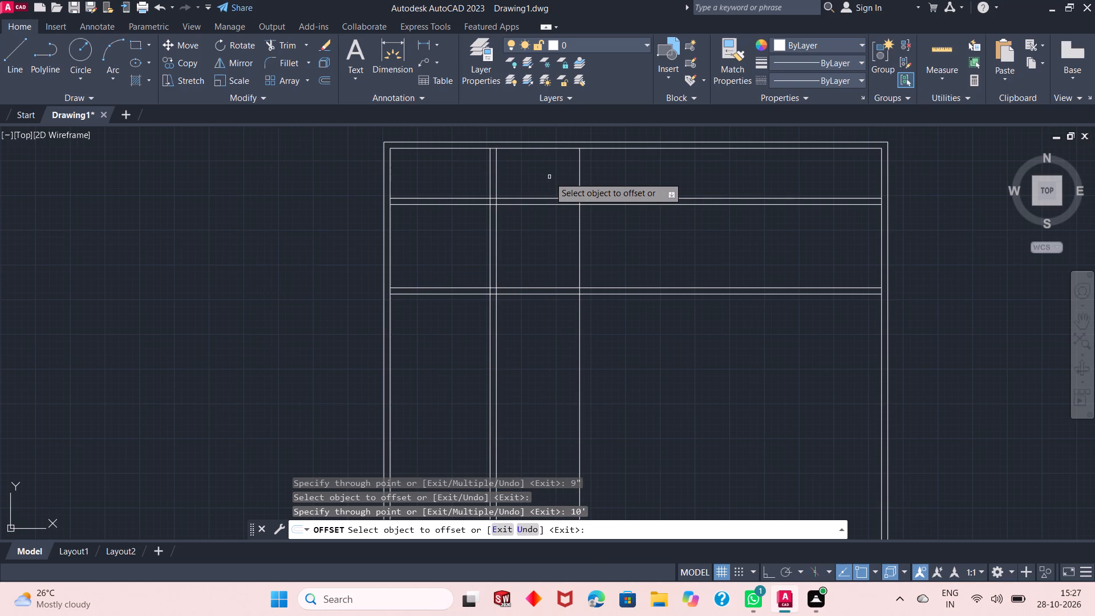
pyautogui.click(580, 175)
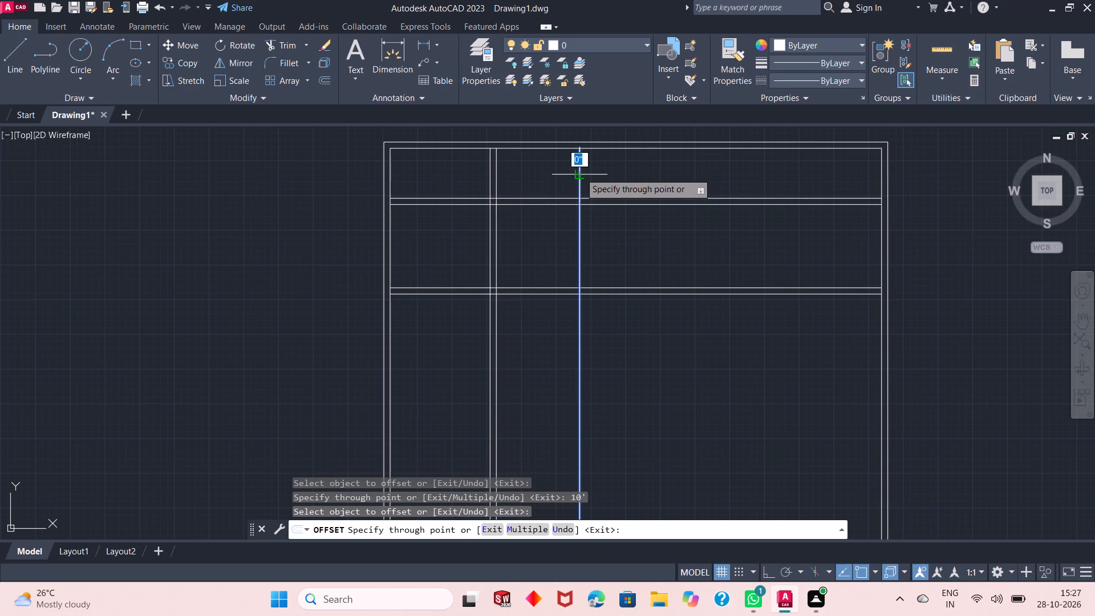
pyautogui.write('9"')
pyautogui.press('Return')
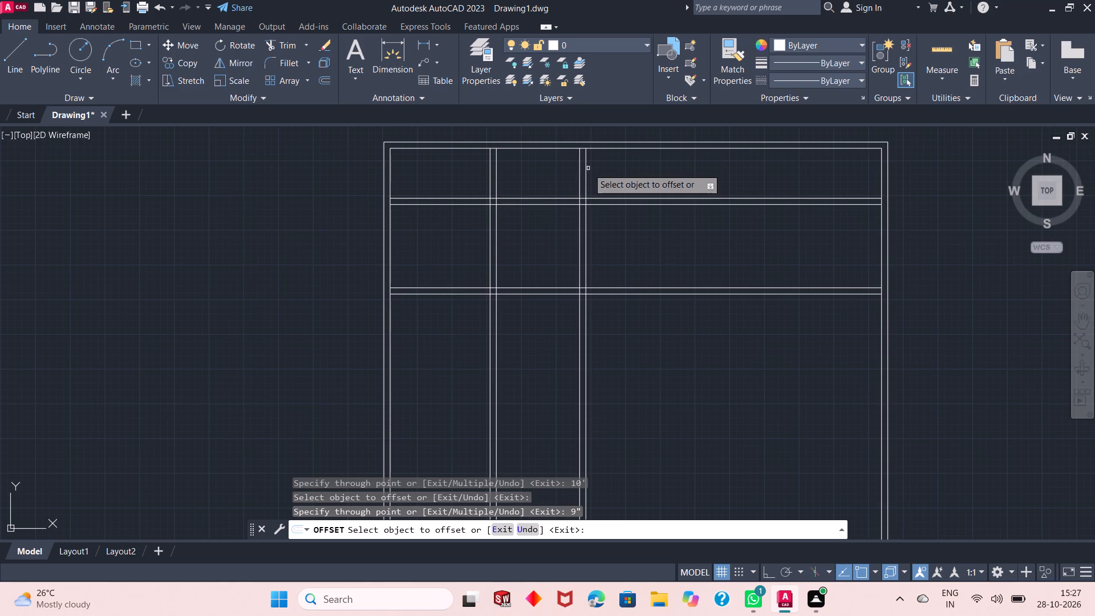
# Form a third vertical wall by offsetting the second vertical wall's right line 16' to the right and the resulting line a further 9".
pyautogui.click(585, 167)
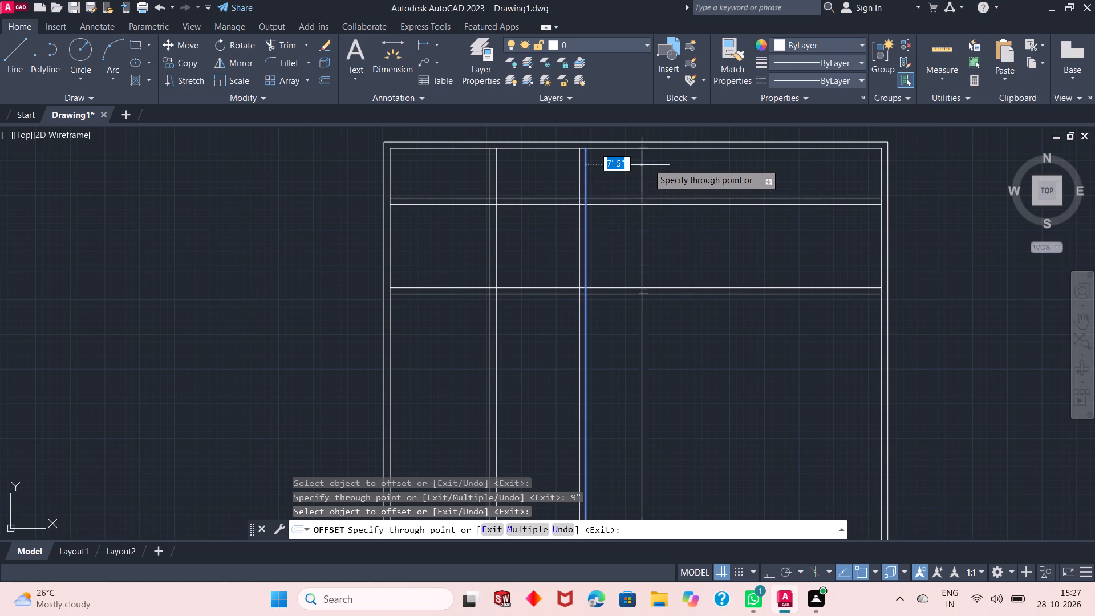
pyautogui.write("16'")
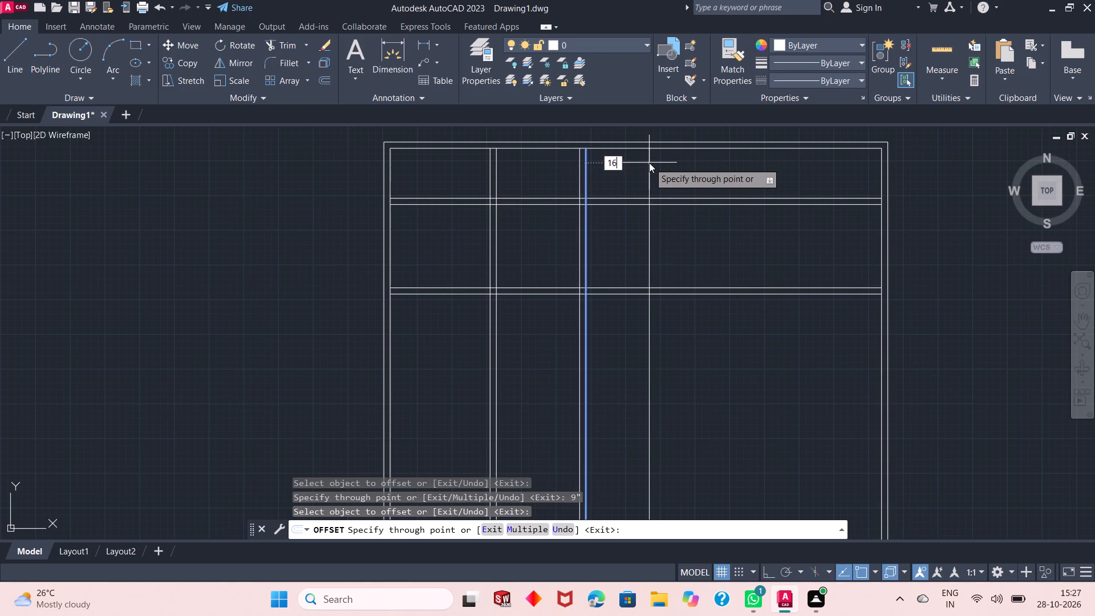
pyautogui.press('Return')
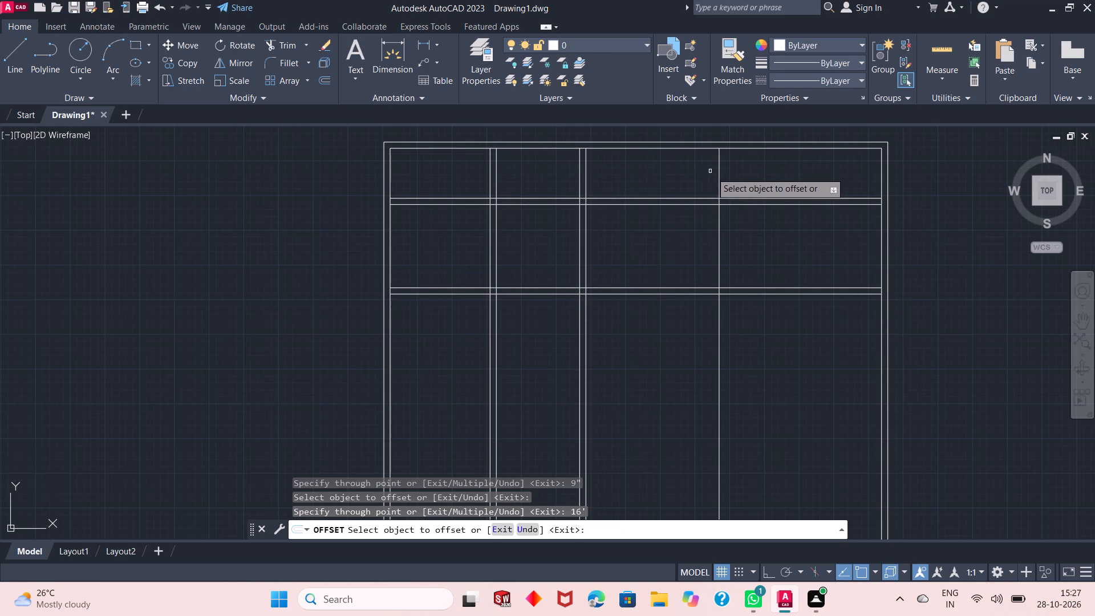
pyautogui.click(718, 181)
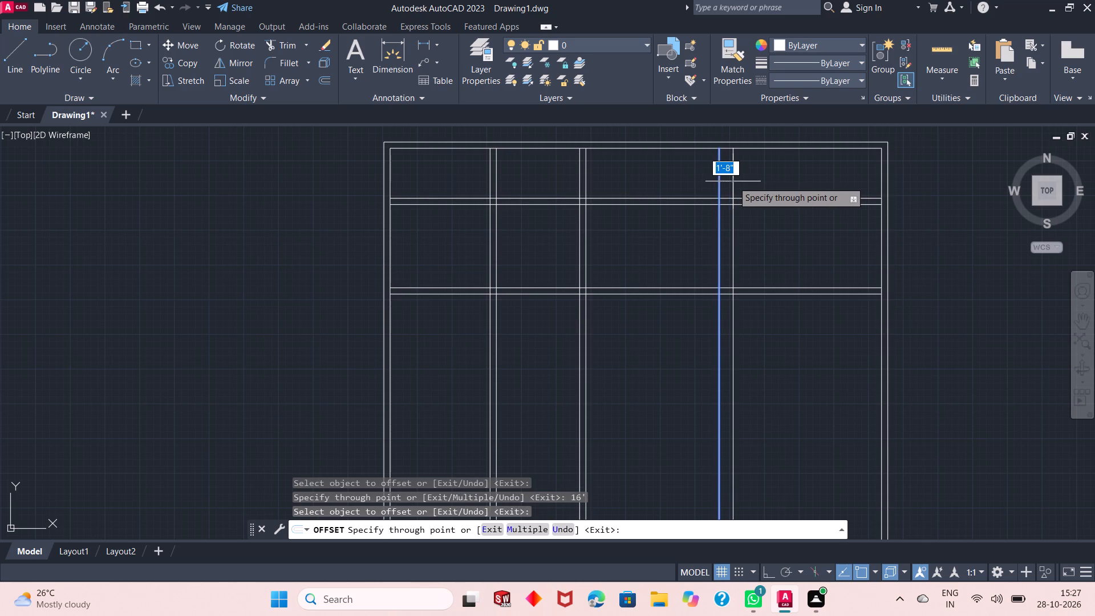
pyautogui.write('9"')
pyautogui.press('Return')
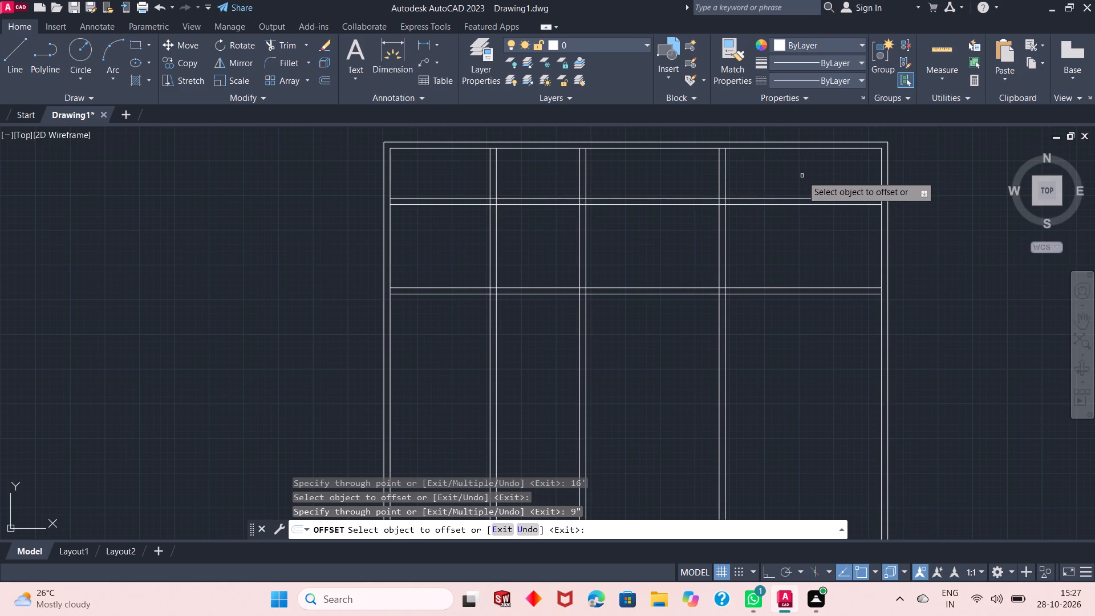
# Form a fourth vertical wall by offsetting the third vertical wall's right line 6' to the right and the resulting line a further 9".
pyautogui.click(724, 172)
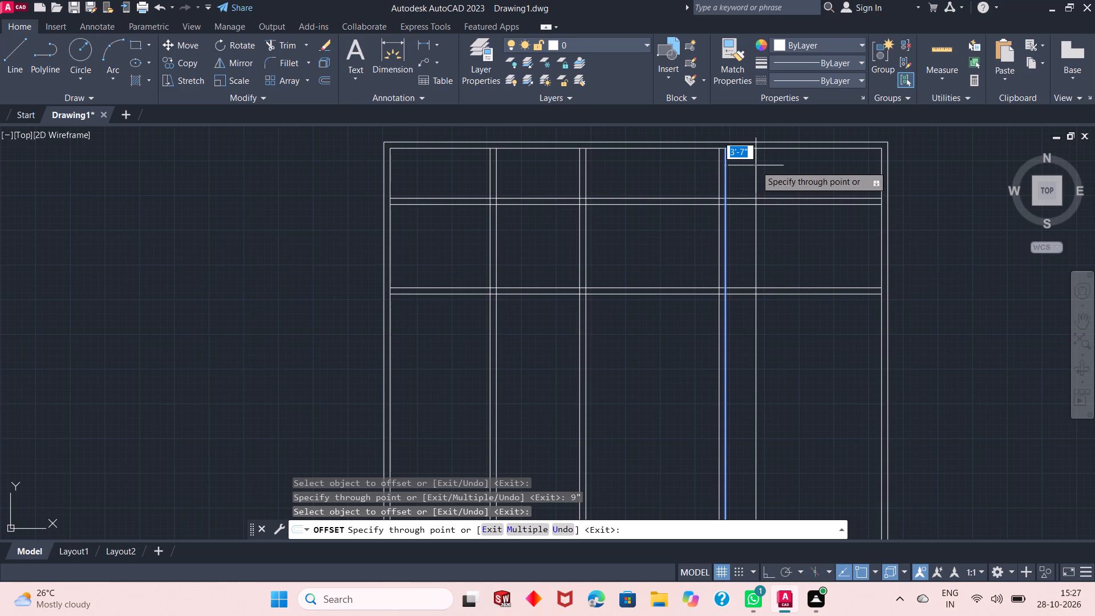
pyautogui.write("6'")
pyautogui.press('Return')
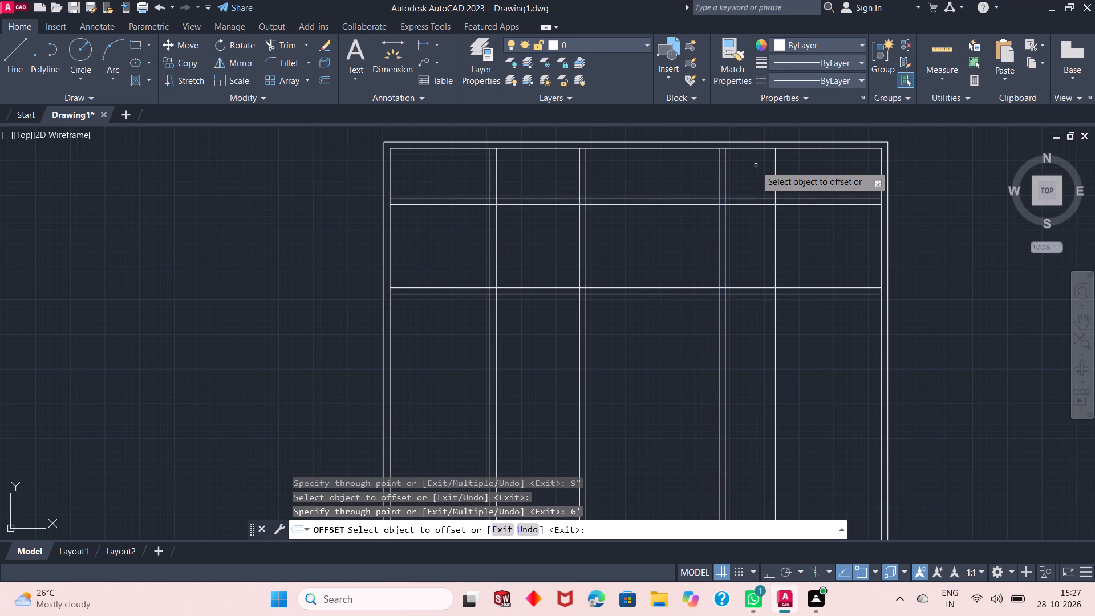
pyautogui.click(776, 168)
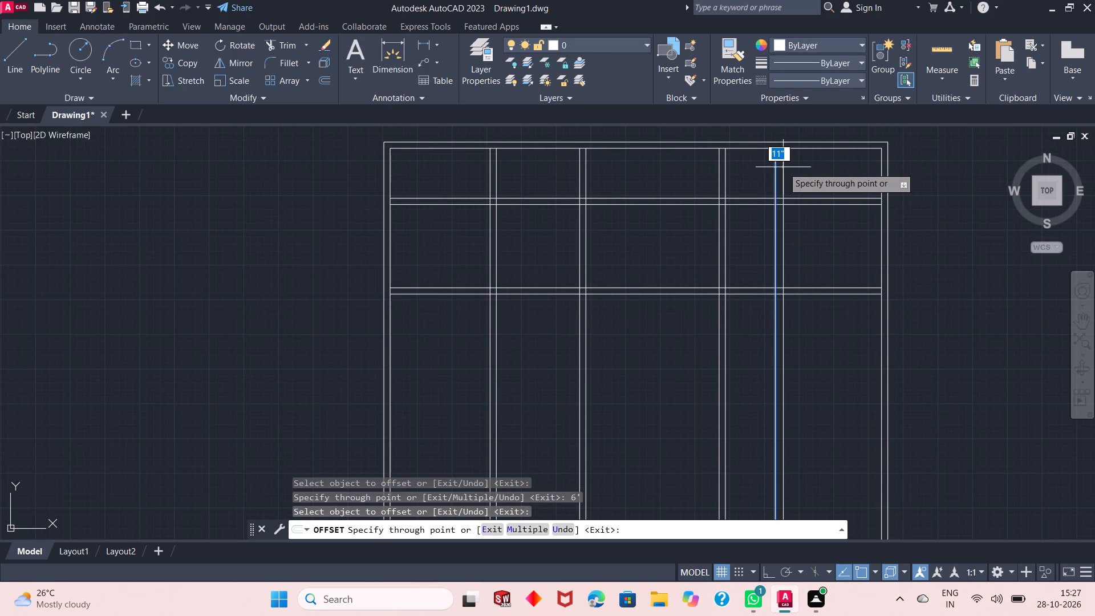
pyautogui.write('9"')
pyautogui.press('Return')
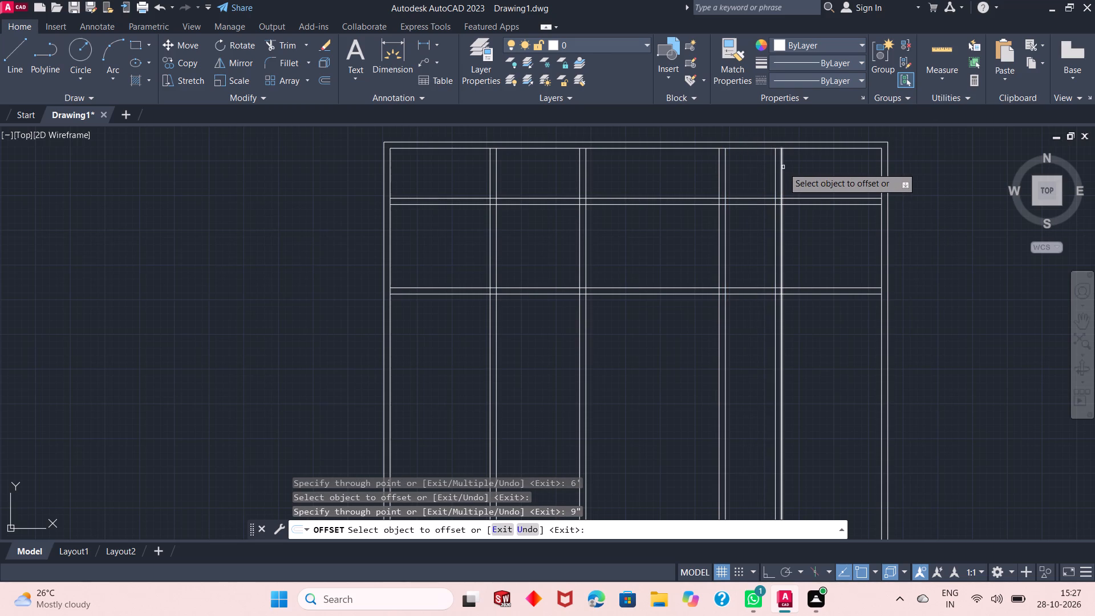
pyautogui.rightClick(924, 183)
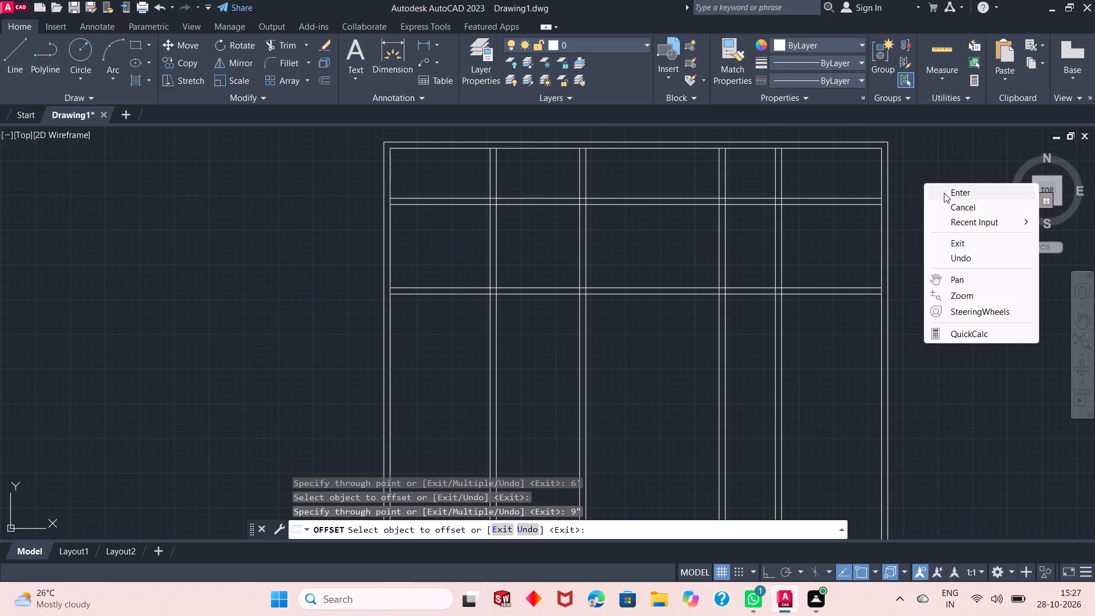
pyautogui.click(944, 193)
# Check the spacing between the partition walls with Quick Measure.
pyautogui.click(944, 47)
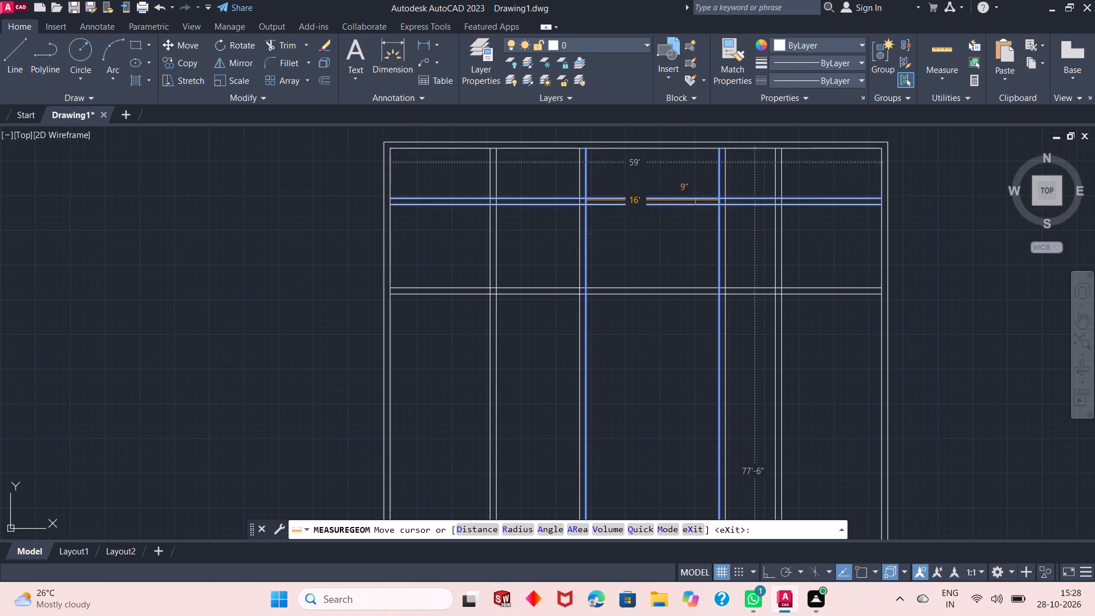
pyautogui.rightClick(307, 246)
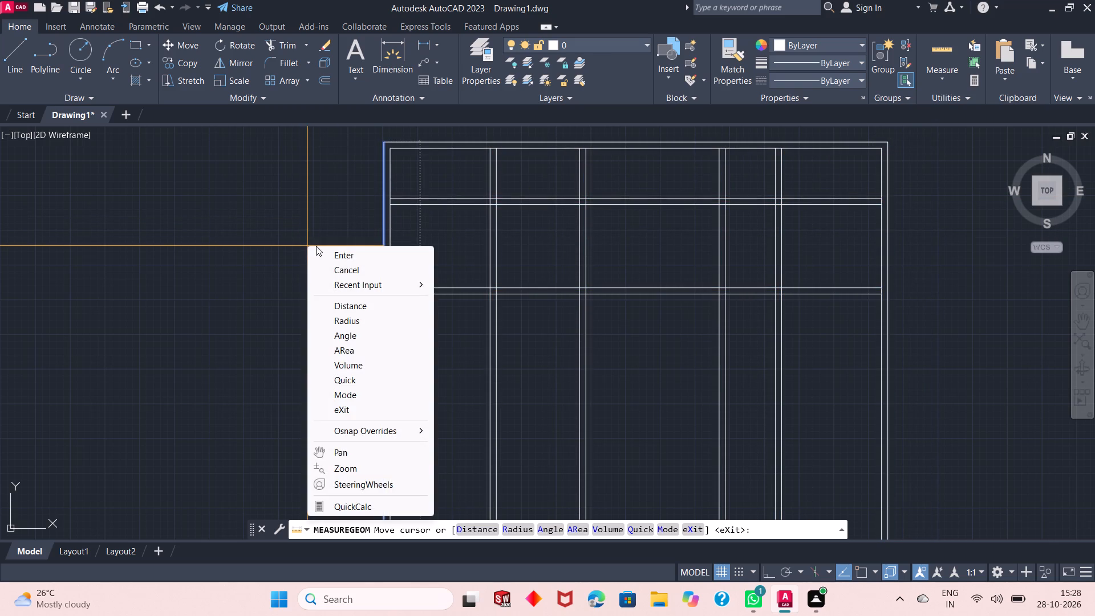
pyautogui.click(328, 250)
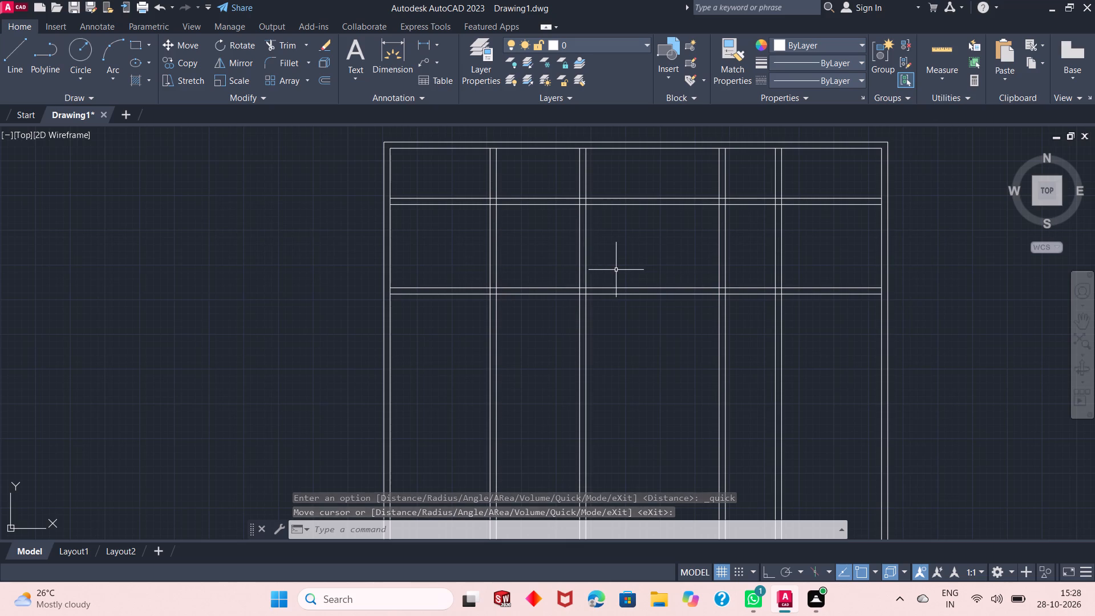
# Trim away the upper horizontal wall between the second and third vertical walls and between the fourth vertical wall and the right outer wall.
pyautogui.scroll(1, 585, 281)
pyautogui.scroll(-1, 571, 270)
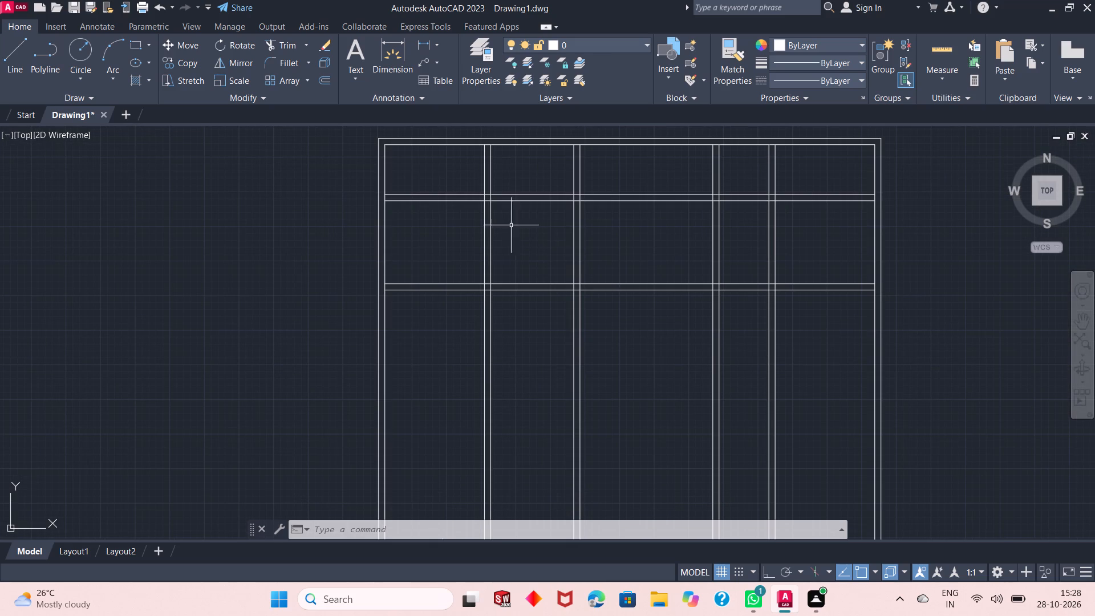
pyautogui.click(269, 48)
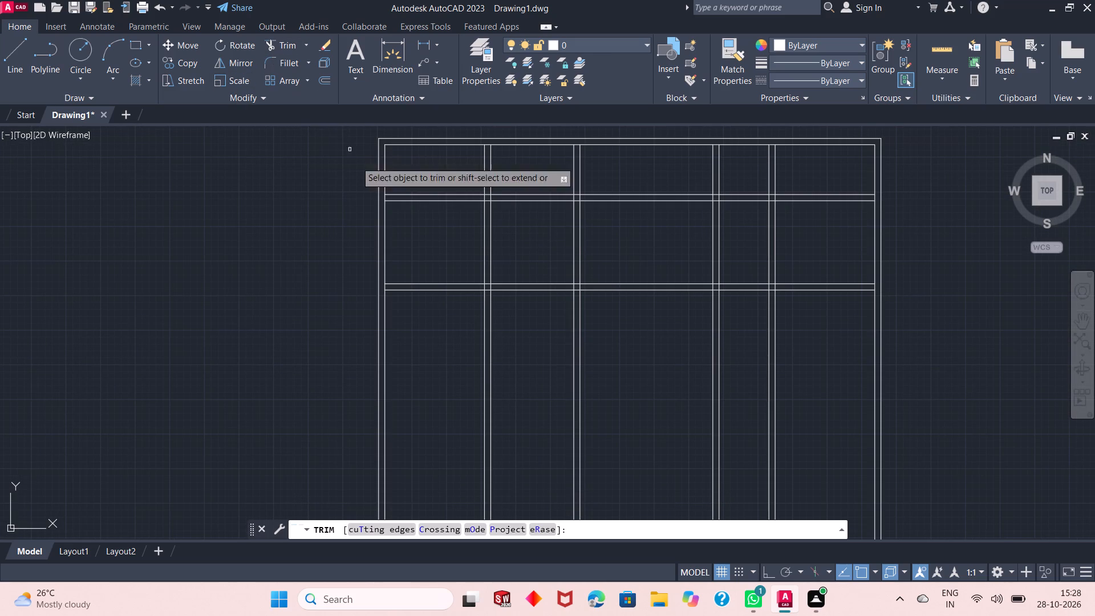
pyautogui.click(613, 177)
pyautogui.click(609, 220)
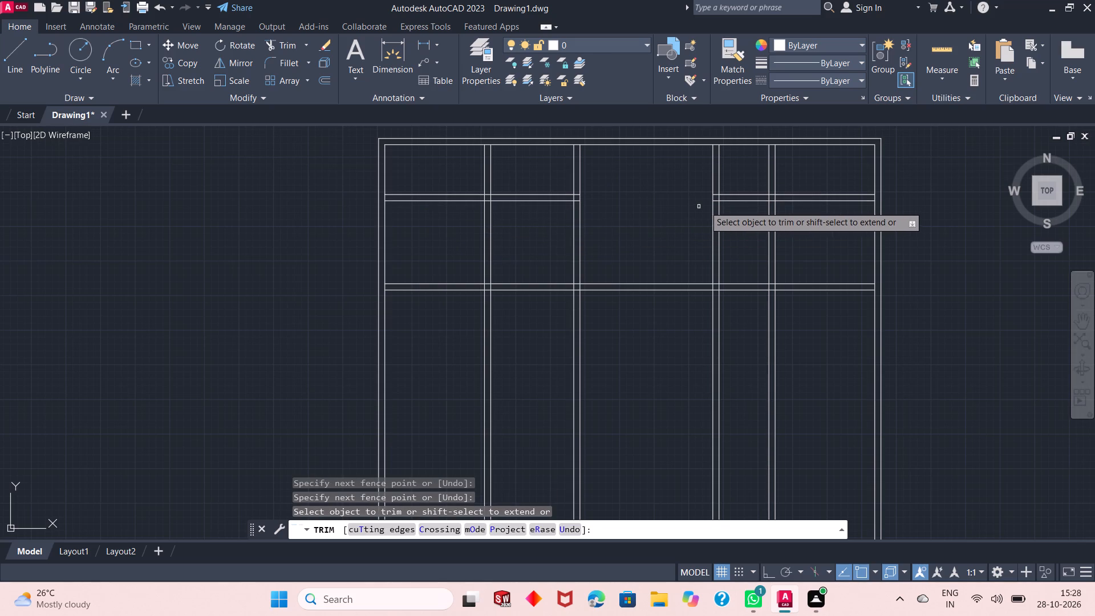
pyautogui.click(816, 175)
pyautogui.click(808, 225)
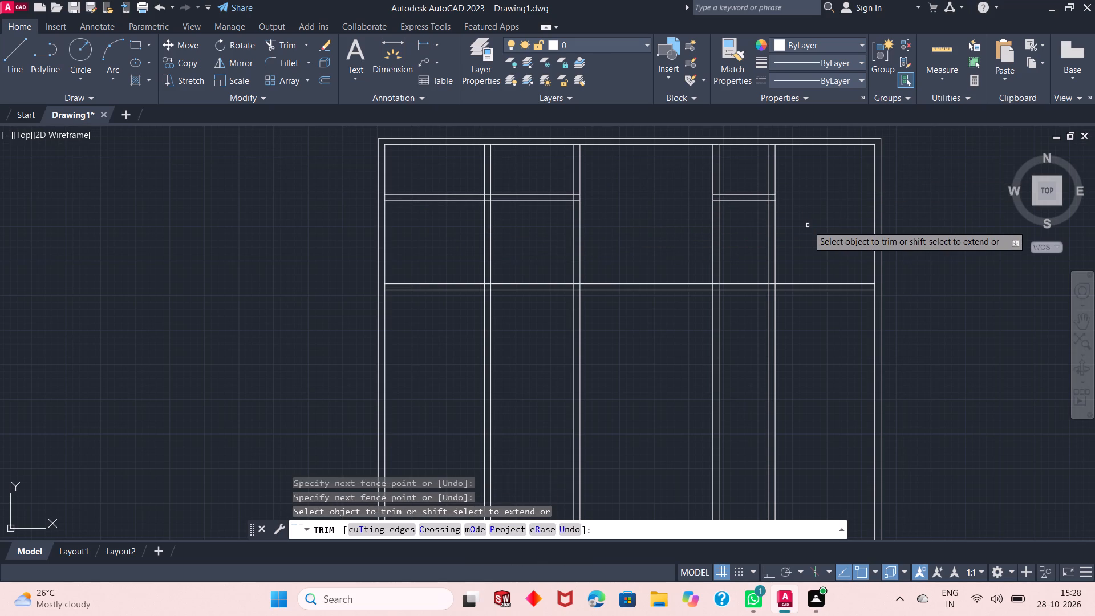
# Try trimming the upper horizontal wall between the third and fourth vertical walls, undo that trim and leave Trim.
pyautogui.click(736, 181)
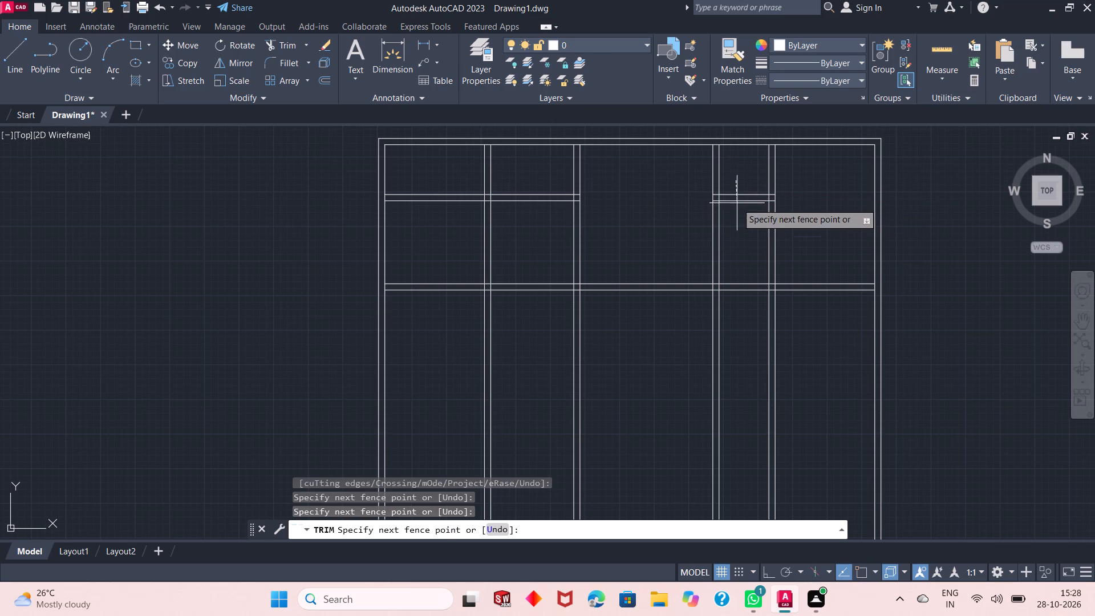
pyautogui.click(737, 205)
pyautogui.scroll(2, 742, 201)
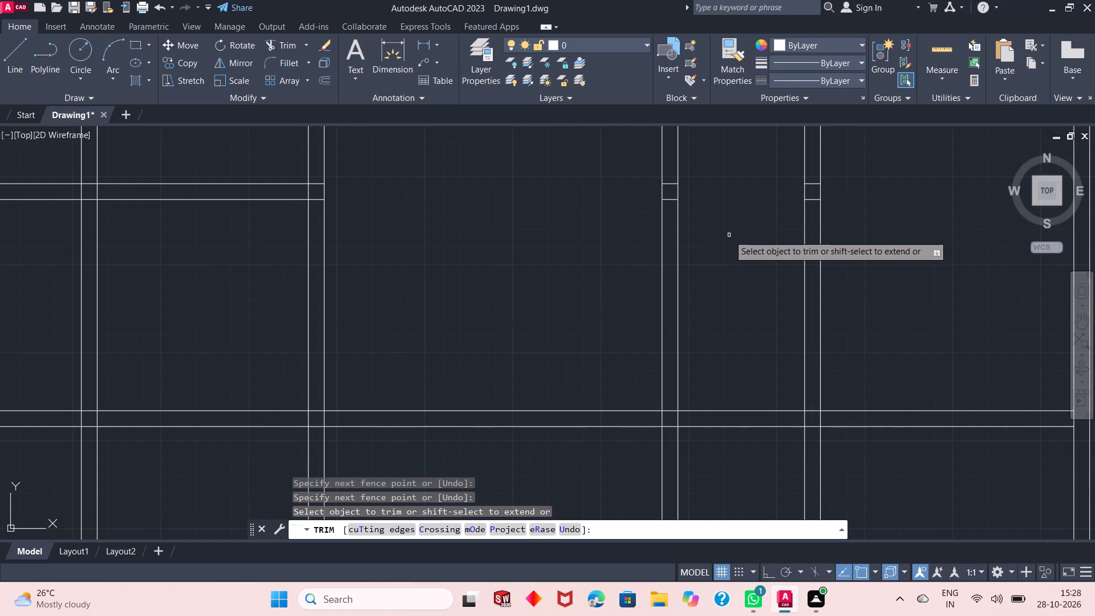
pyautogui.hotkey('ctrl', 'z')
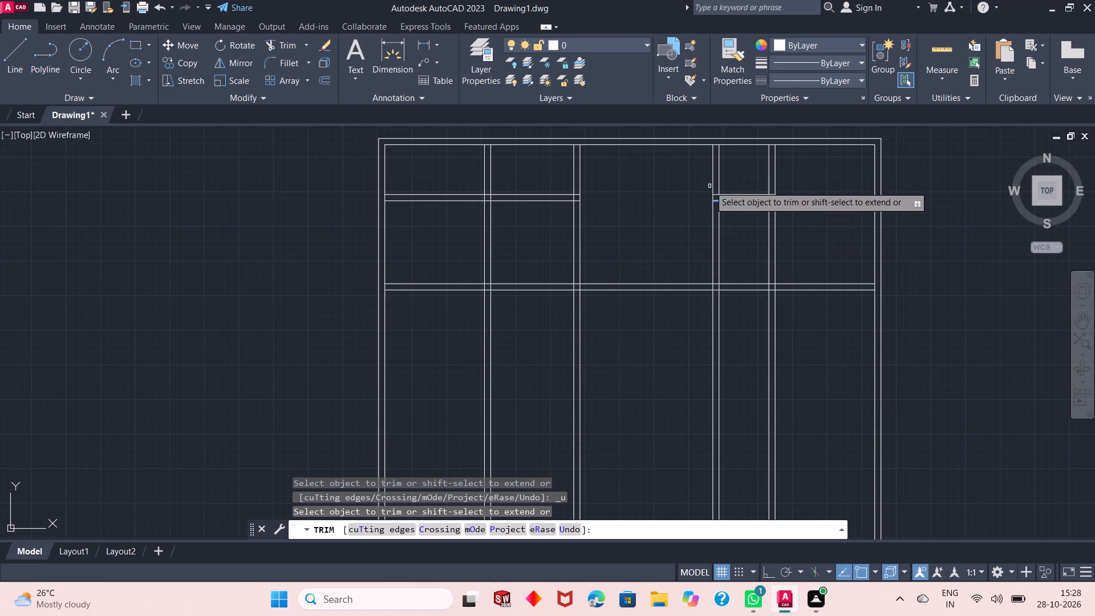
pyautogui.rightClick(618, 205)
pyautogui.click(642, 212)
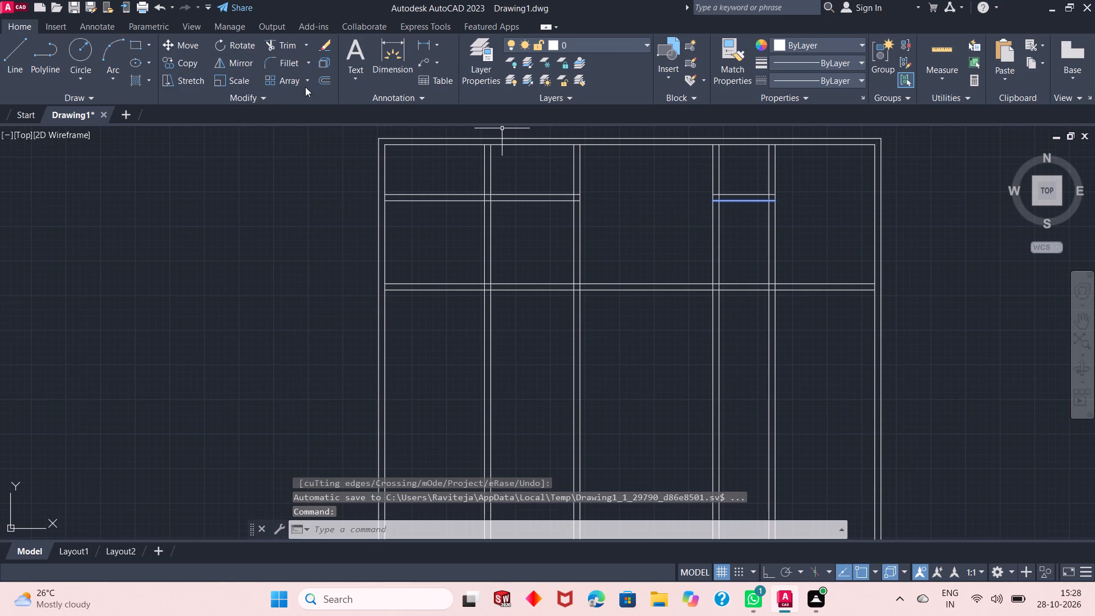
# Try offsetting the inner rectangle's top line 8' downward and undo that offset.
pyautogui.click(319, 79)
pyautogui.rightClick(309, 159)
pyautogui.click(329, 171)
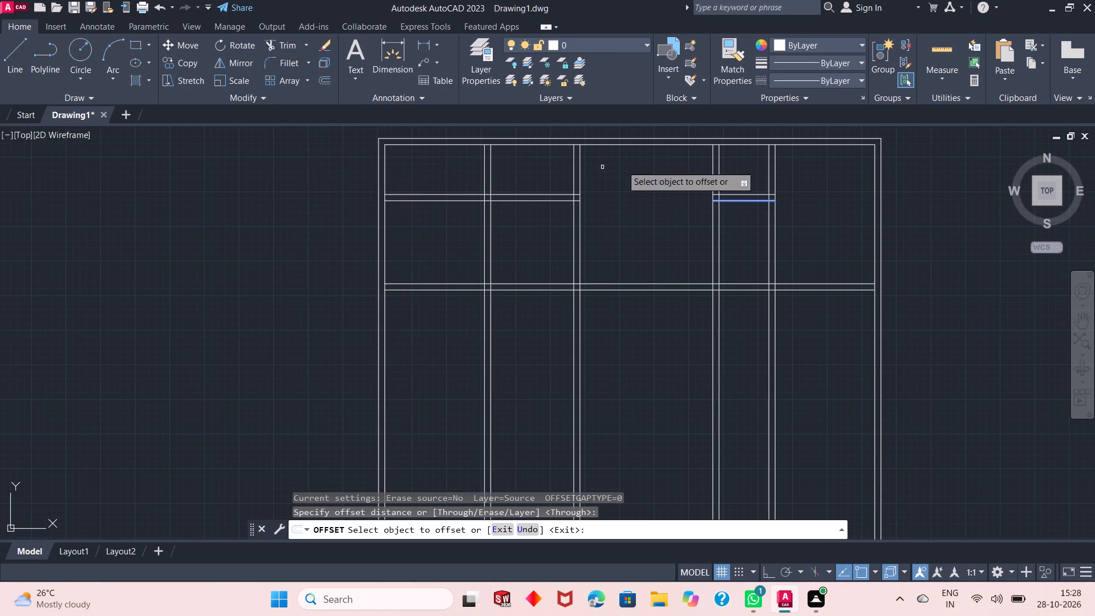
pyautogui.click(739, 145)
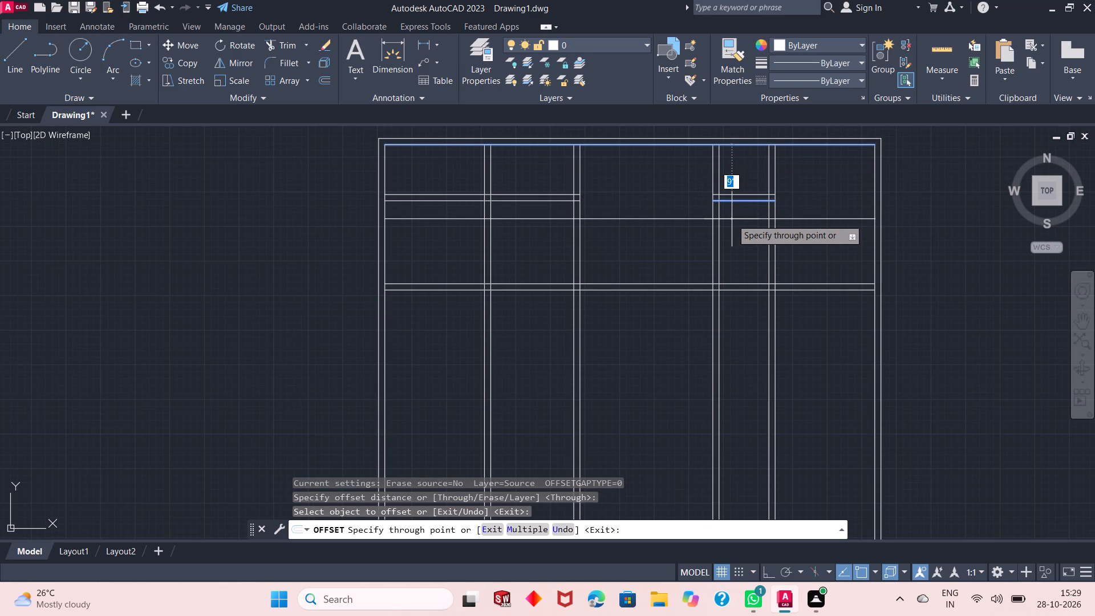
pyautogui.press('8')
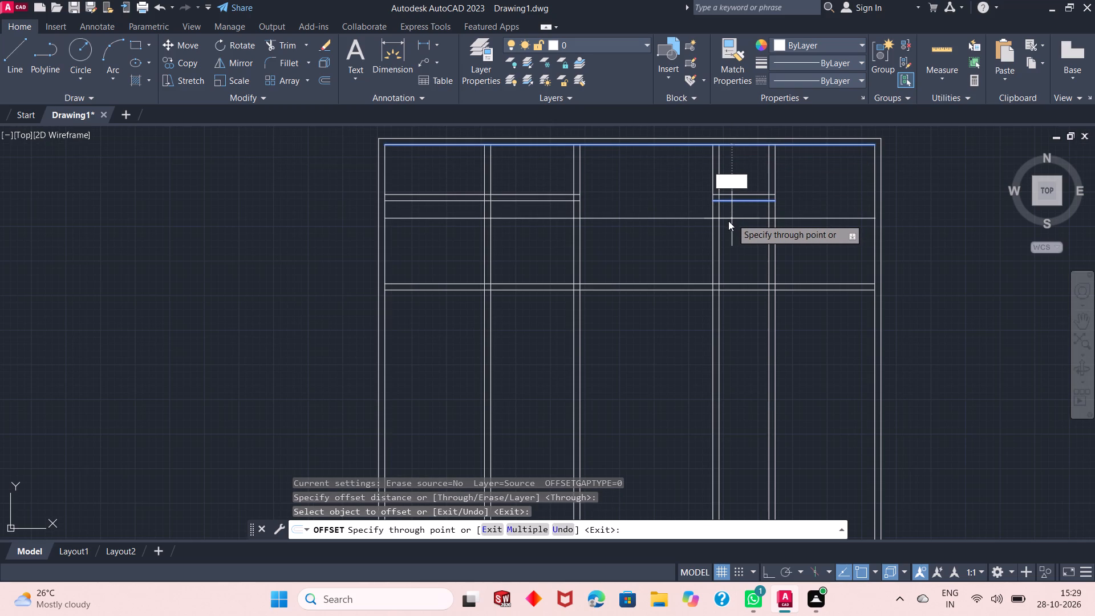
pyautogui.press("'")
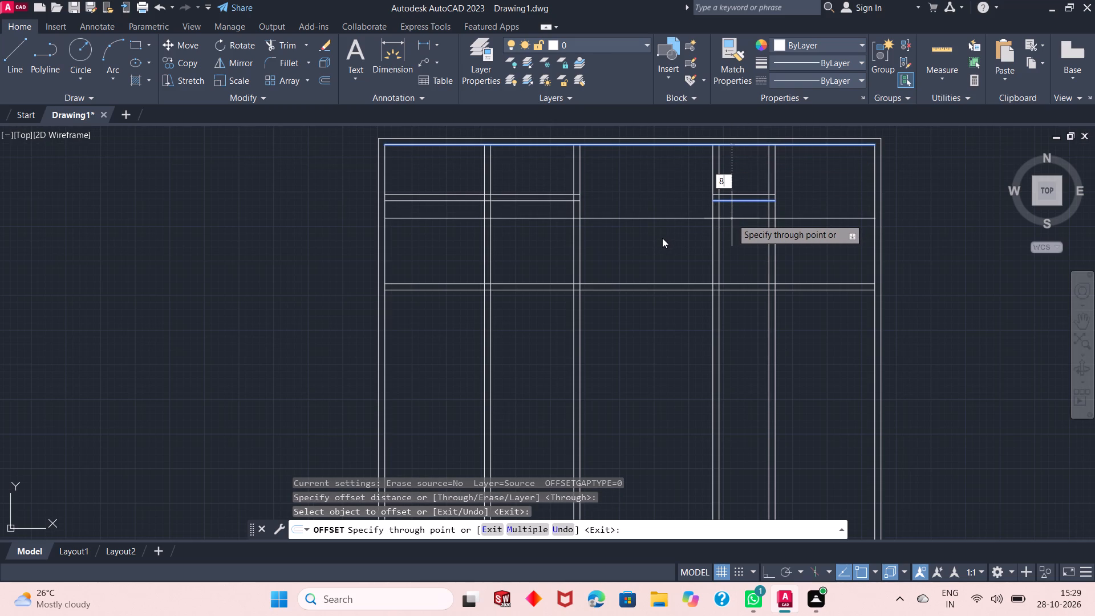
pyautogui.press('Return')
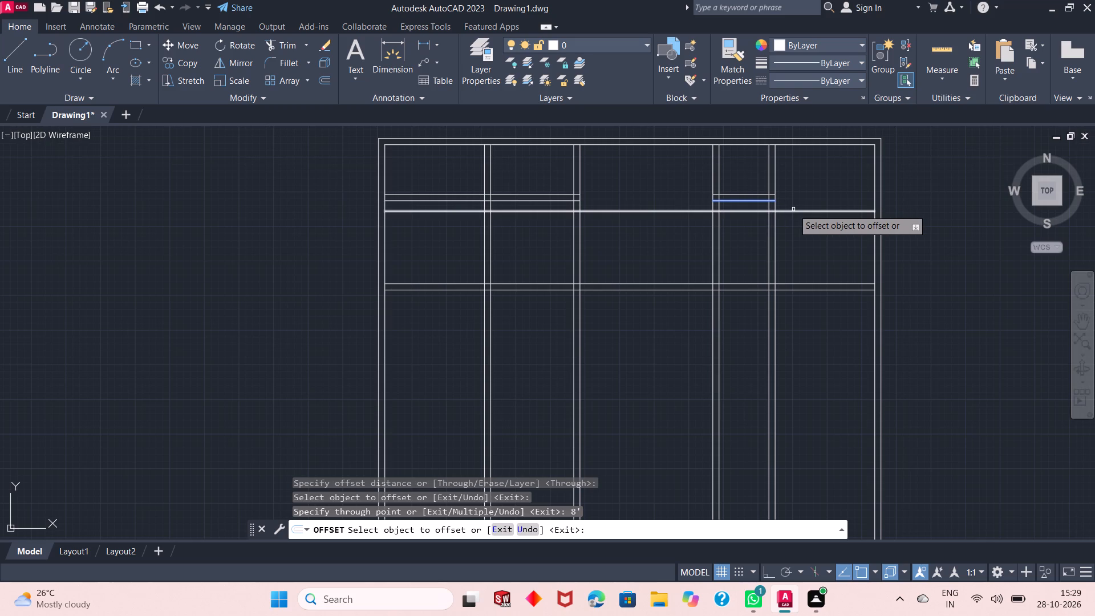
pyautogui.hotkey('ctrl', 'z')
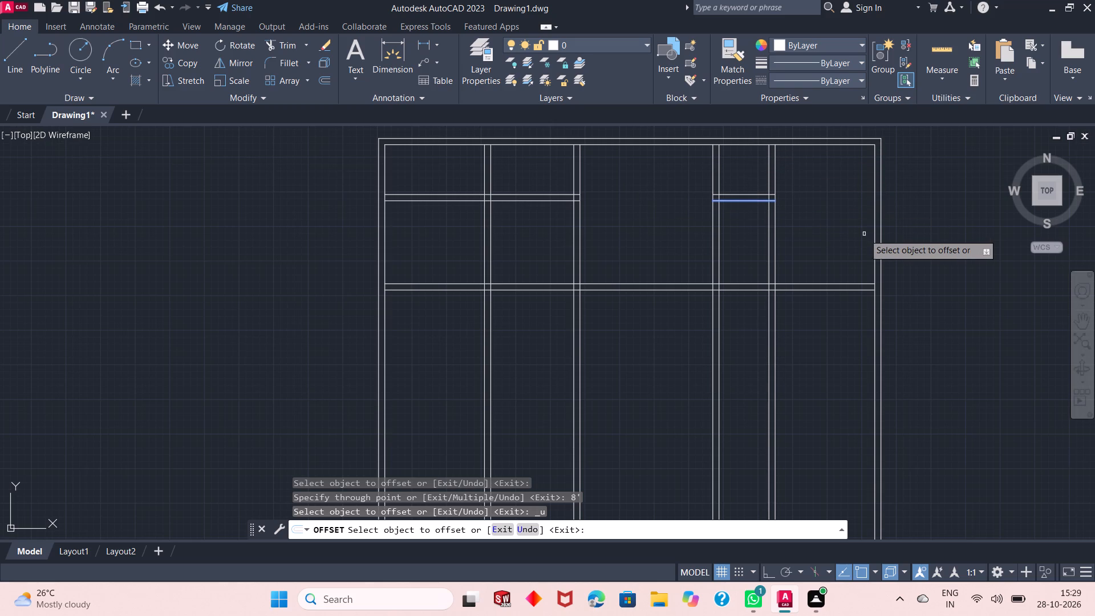
# Offset the lower line of the short horizontal wall between the third and fourth vertical walls 4' downward.
pyautogui.click(750, 201)
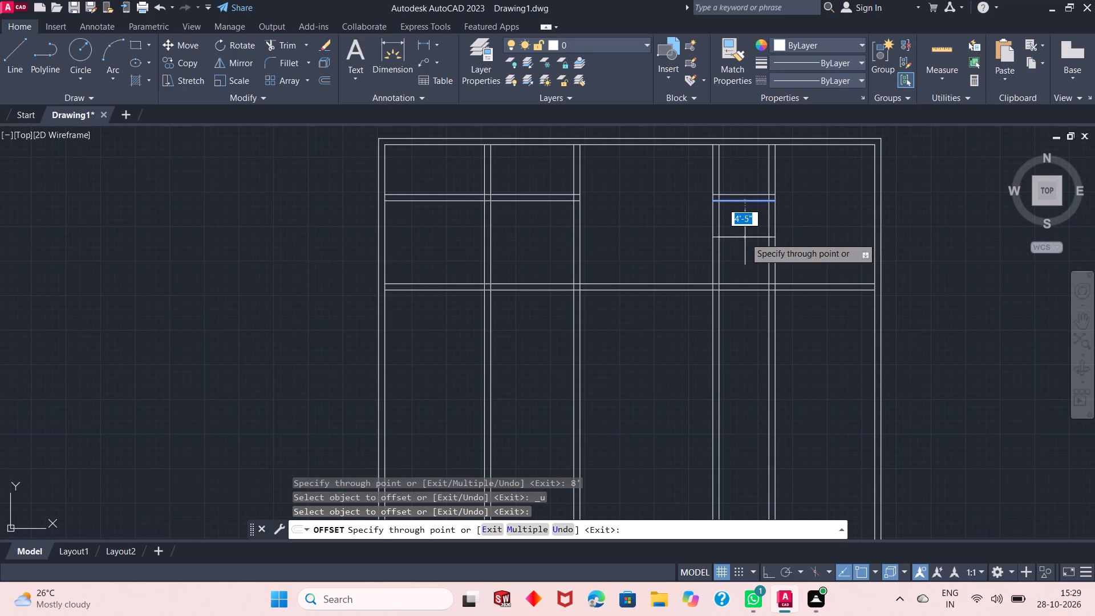
pyautogui.write("4'")
pyautogui.press('Return')
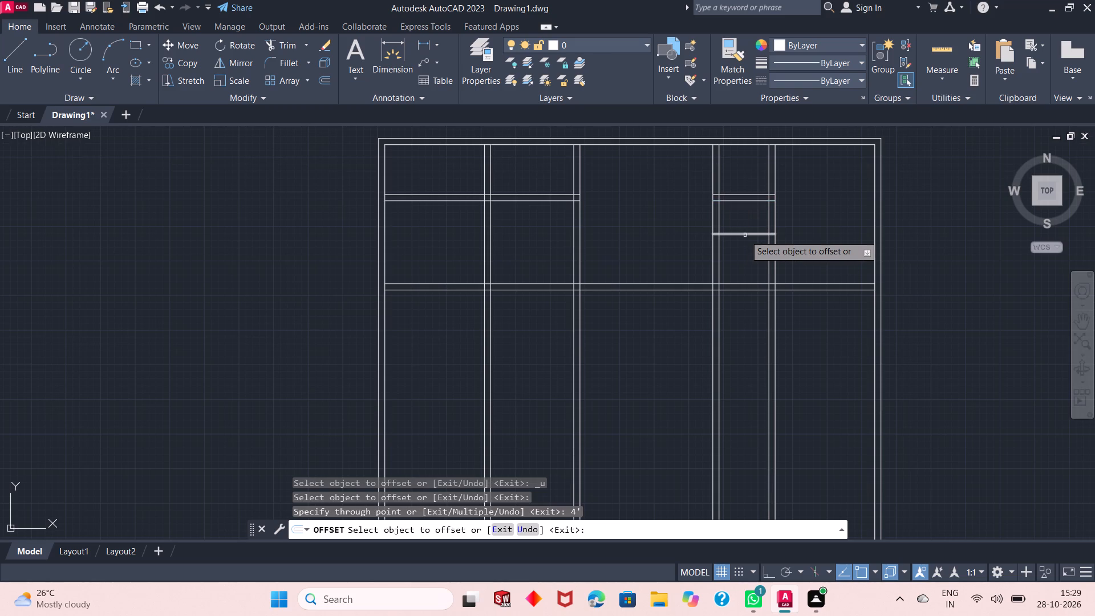
# Offset the lowest short line between the third and fourth vertical walls 9" downward and leave Offset.
pyautogui.click(746, 233)
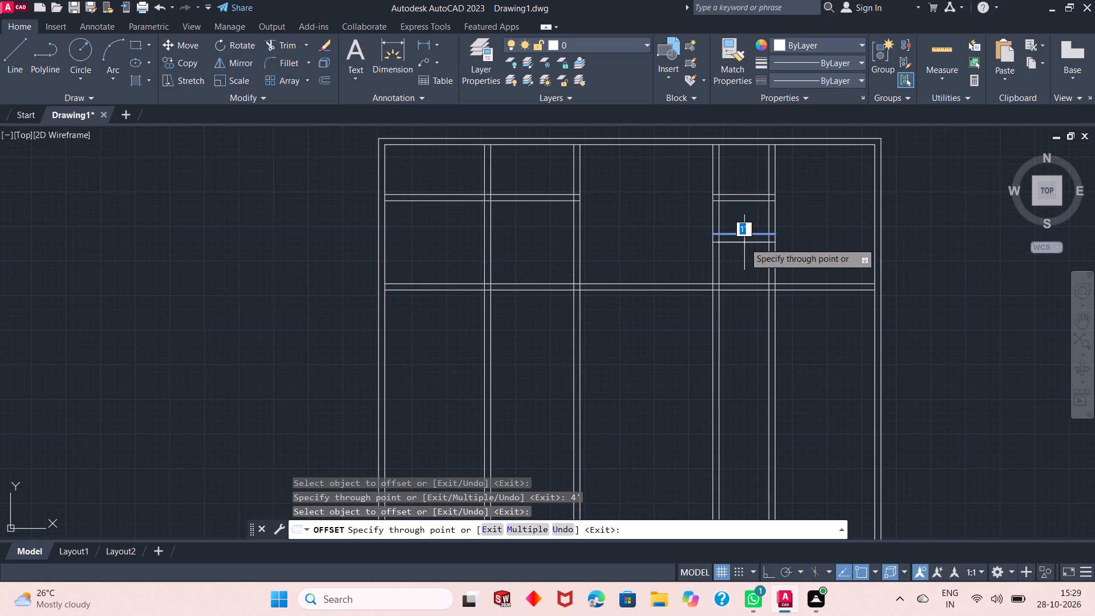
pyautogui.write('9"')
pyautogui.press('Return')
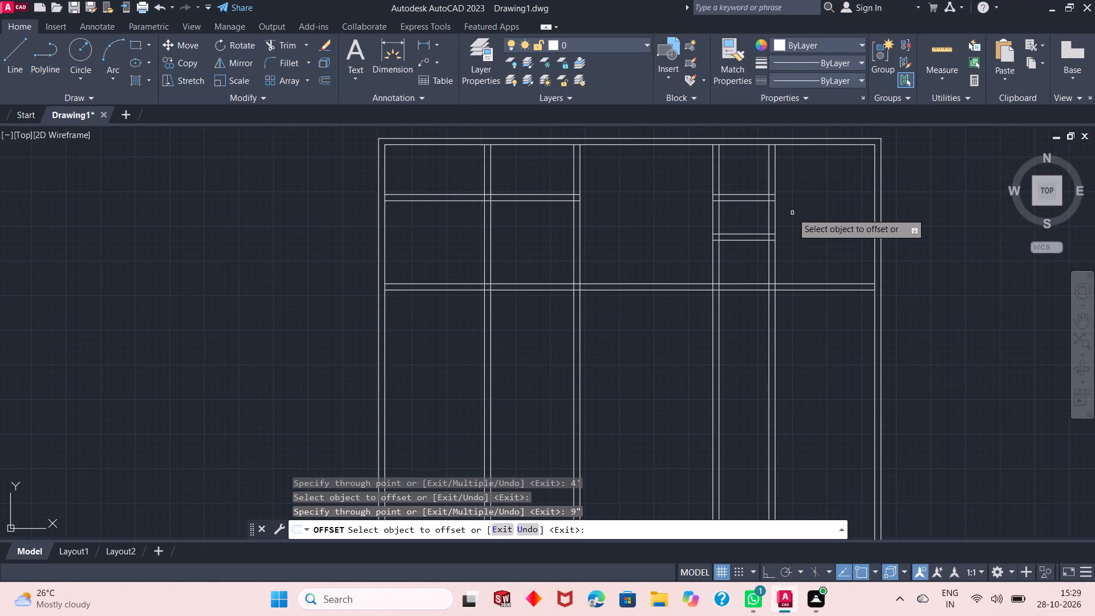
pyautogui.rightClick(792, 213)
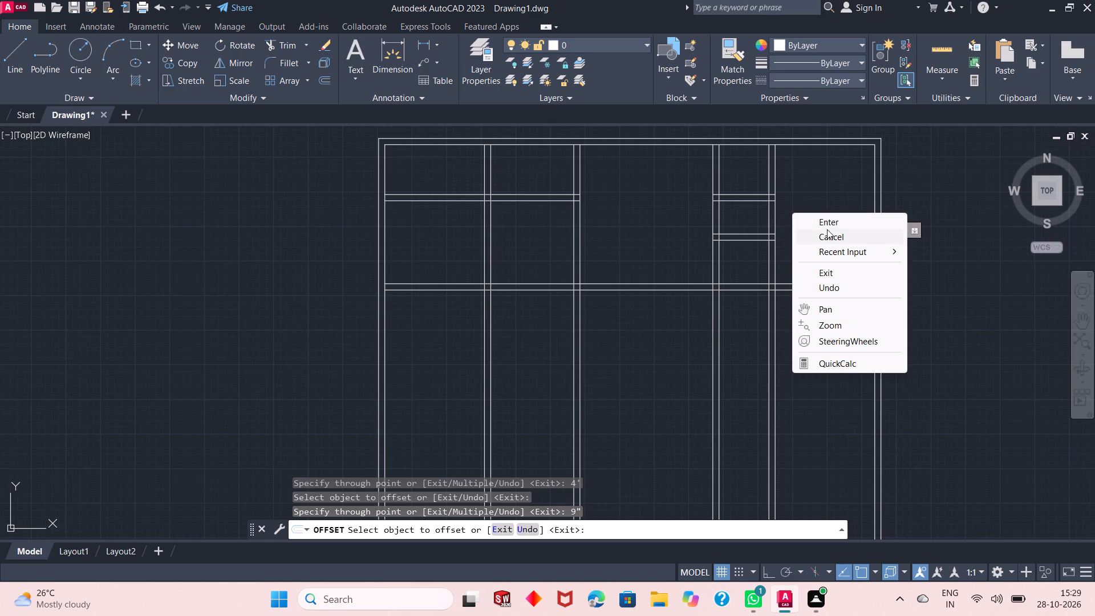
pyautogui.click(829, 224)
# Draw a short vertical line across the thickness of the upper short wall between the third and fourth vertical walls.
pyautogui.scroll(-1, 749, 269)
pyautogui.scroll(2, 748, 262)
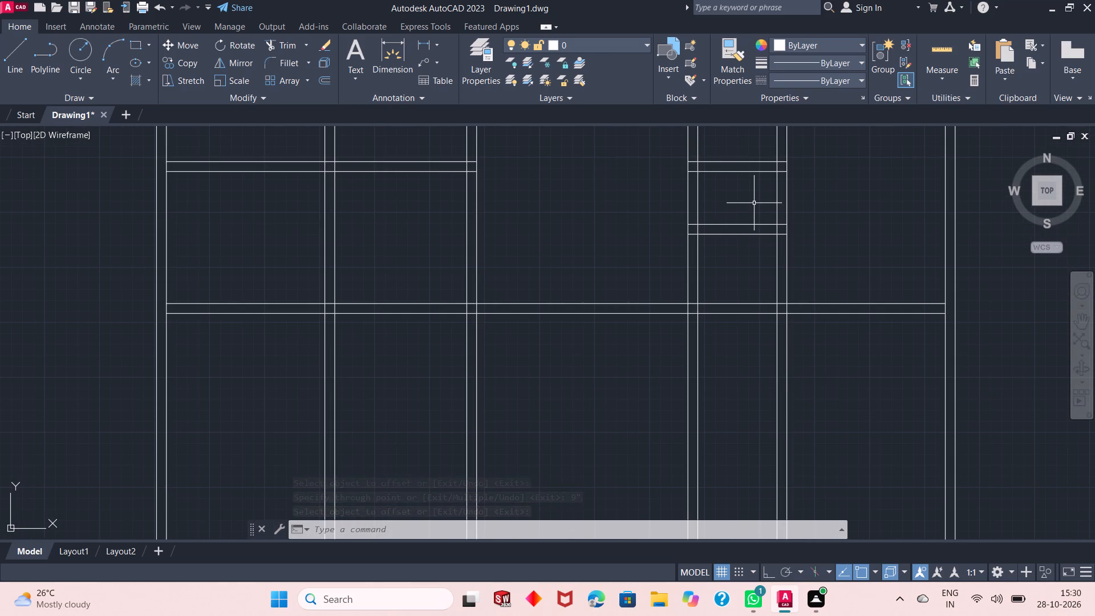
pyautogui.scroll(-1, 739, 327)
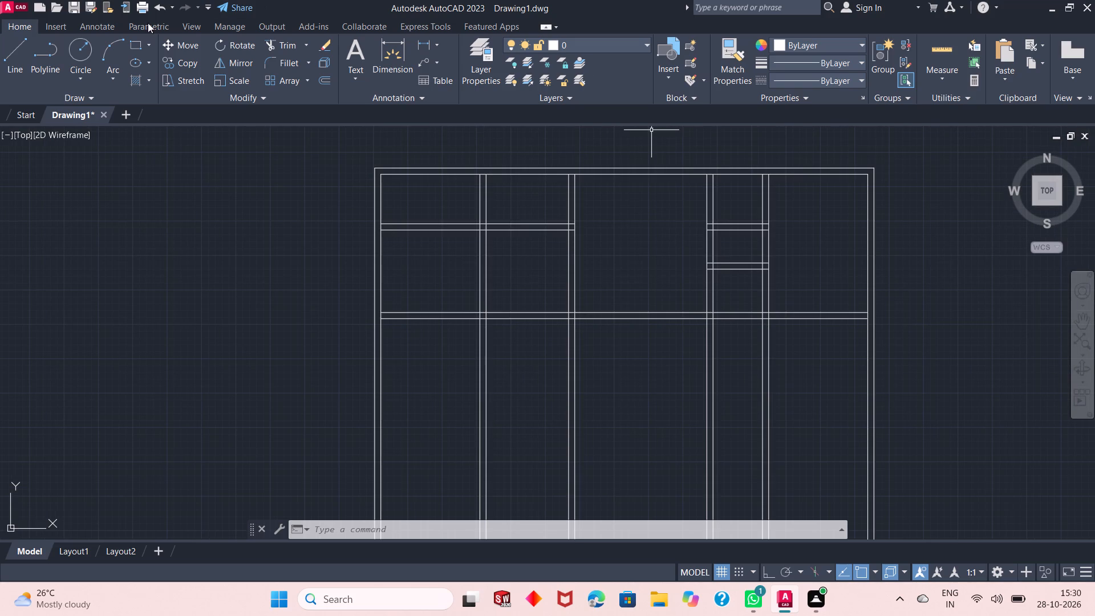
pyautogui.scroll(2, 756, 218)
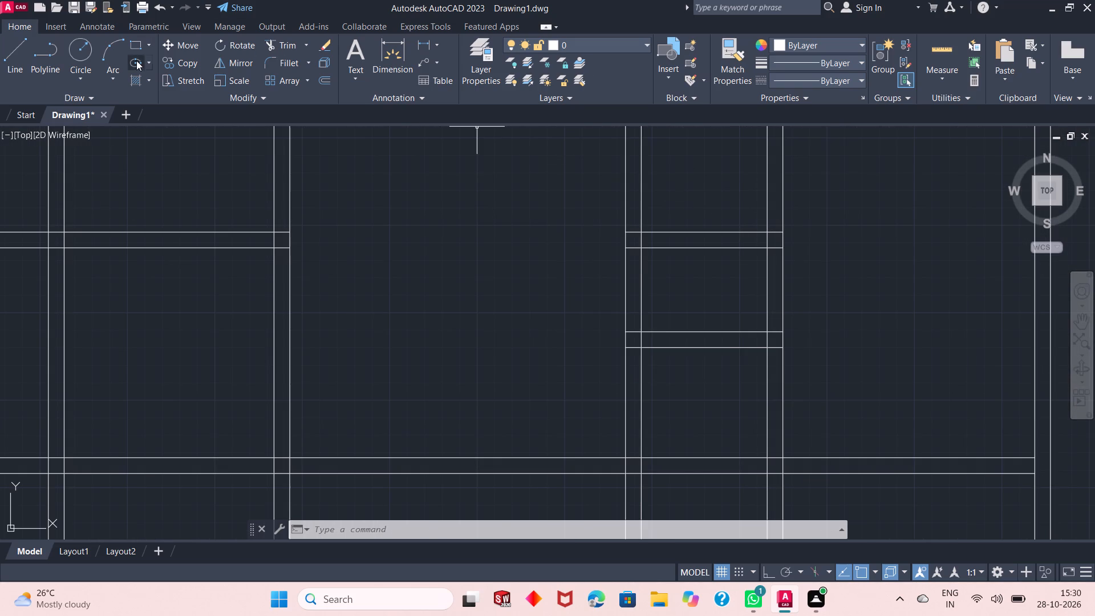
pyautogui.click(9, 54)
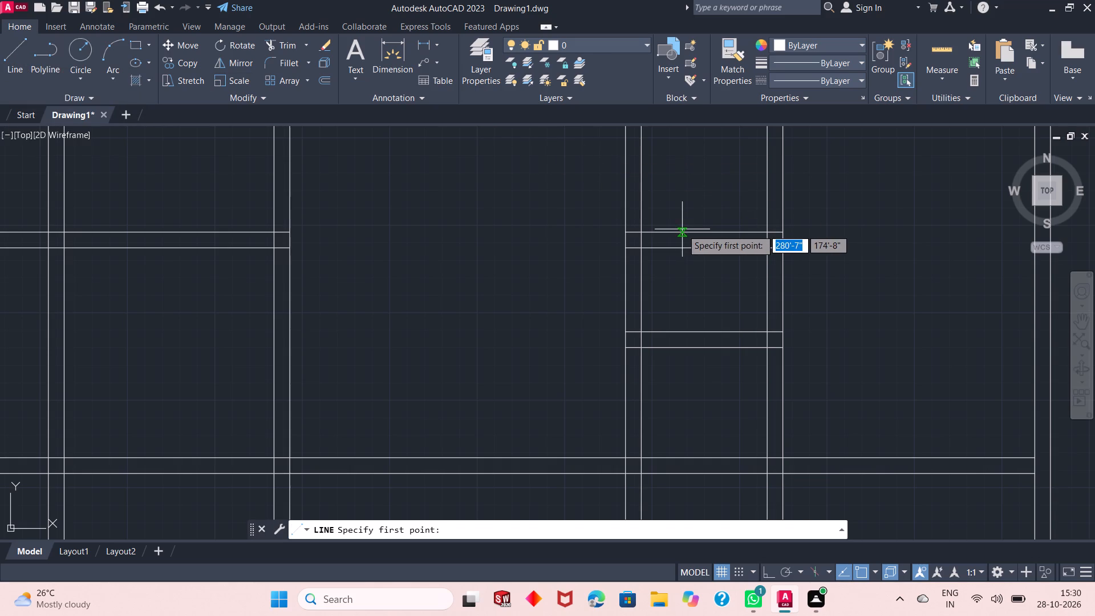
pyautogui.click(682, 229)
pyautogui.click(683, 248)
pyautogui.rightClick(691, 213)
pyautogui.click(709, 222)
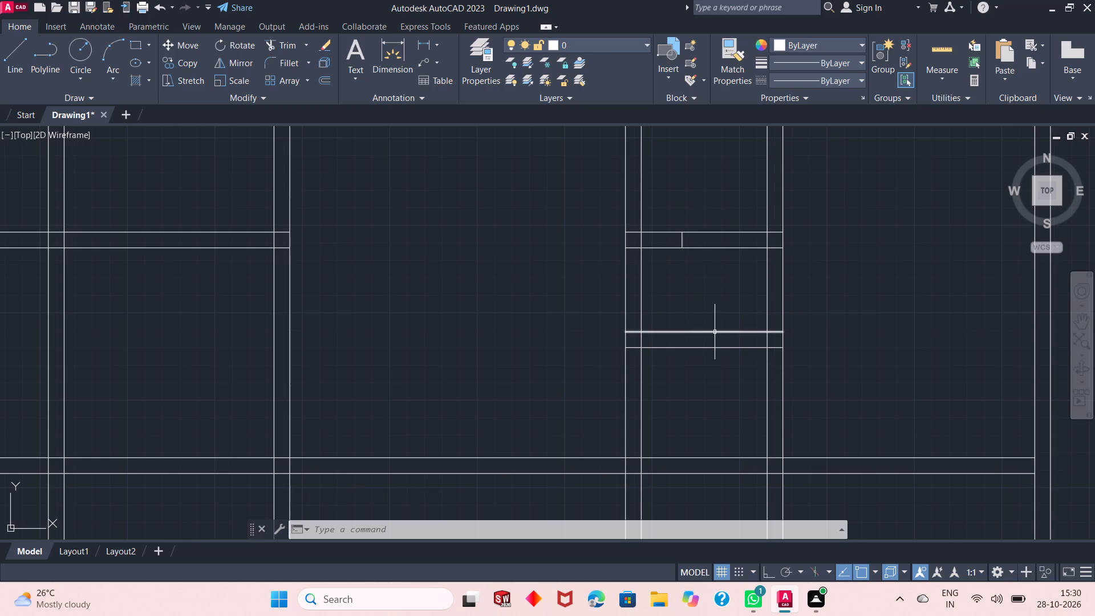
# Trim the upper short wall to a stub ending at the short vertical line and open its junction with the third vertical wall.
pyautogui.click(277, 42)
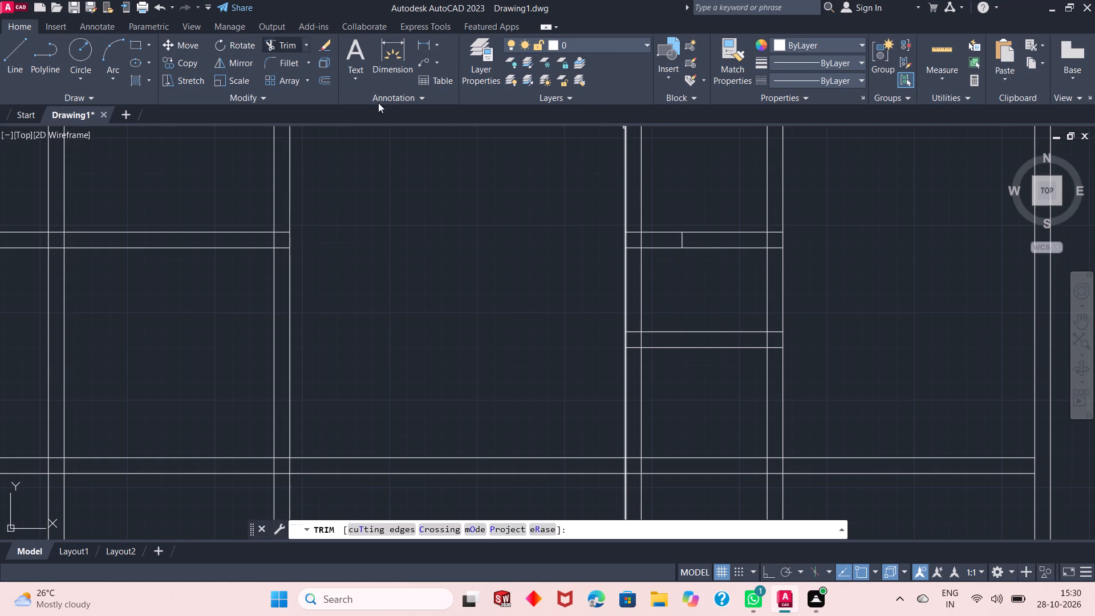
pyautogui.click(635, 258)
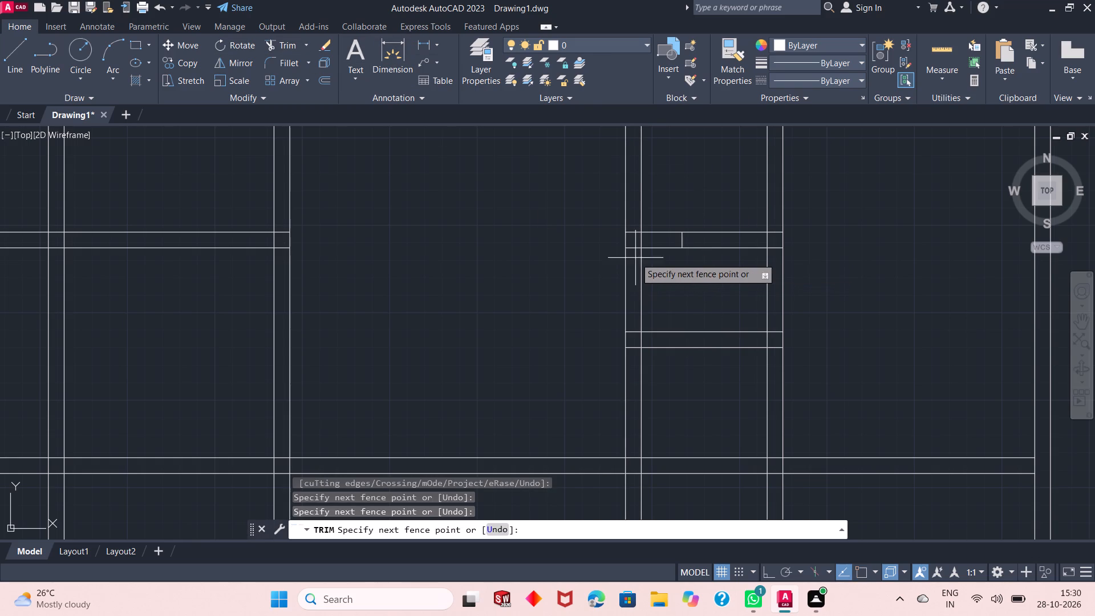
pyautogui.click(635, 220)
pyautogui.click(774, 217)
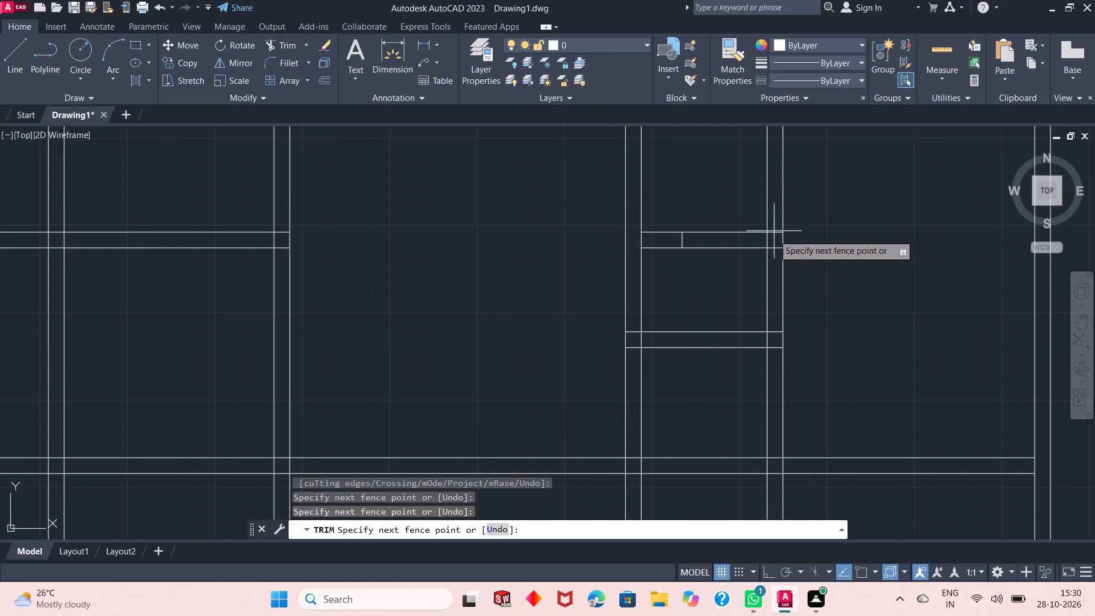
pyautogui.click(776, 263)
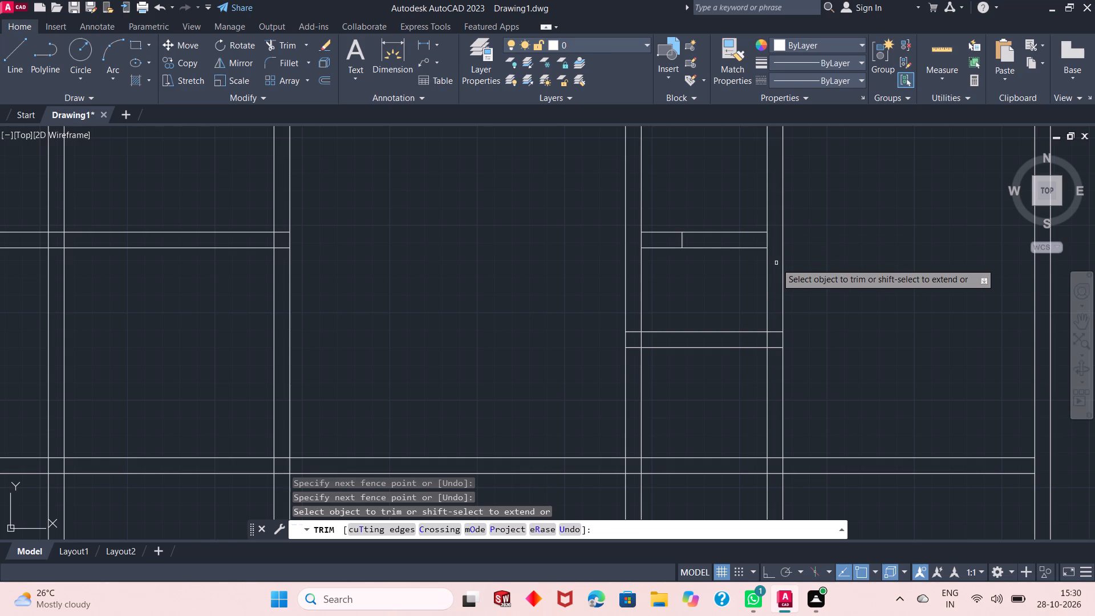
pyautogui.click(733, 200)
pyautogui.click(724, 268)
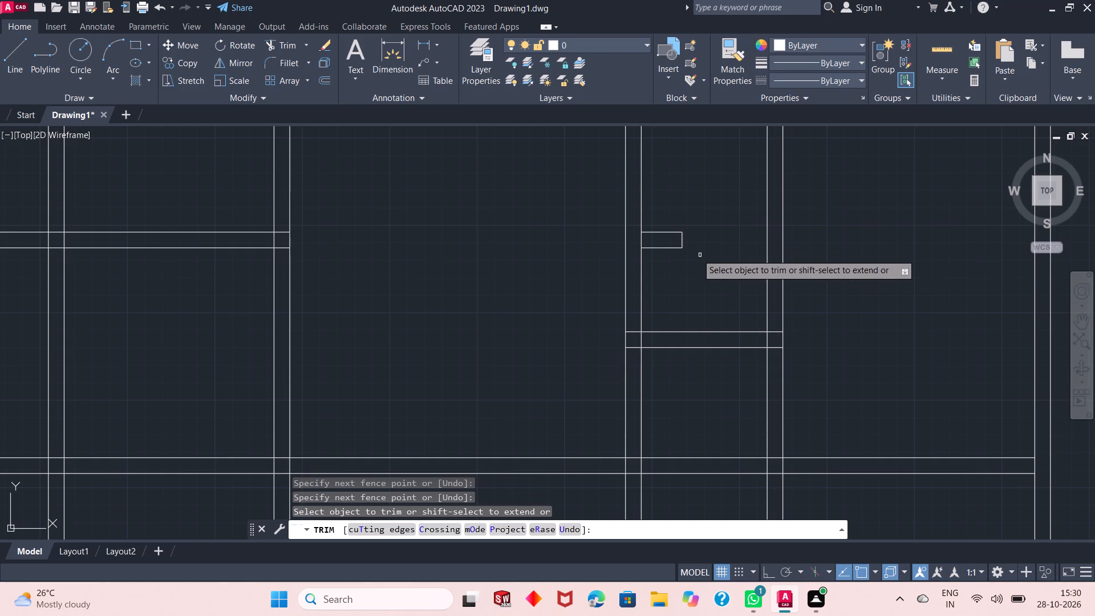
pyautogui.click(642, 240)
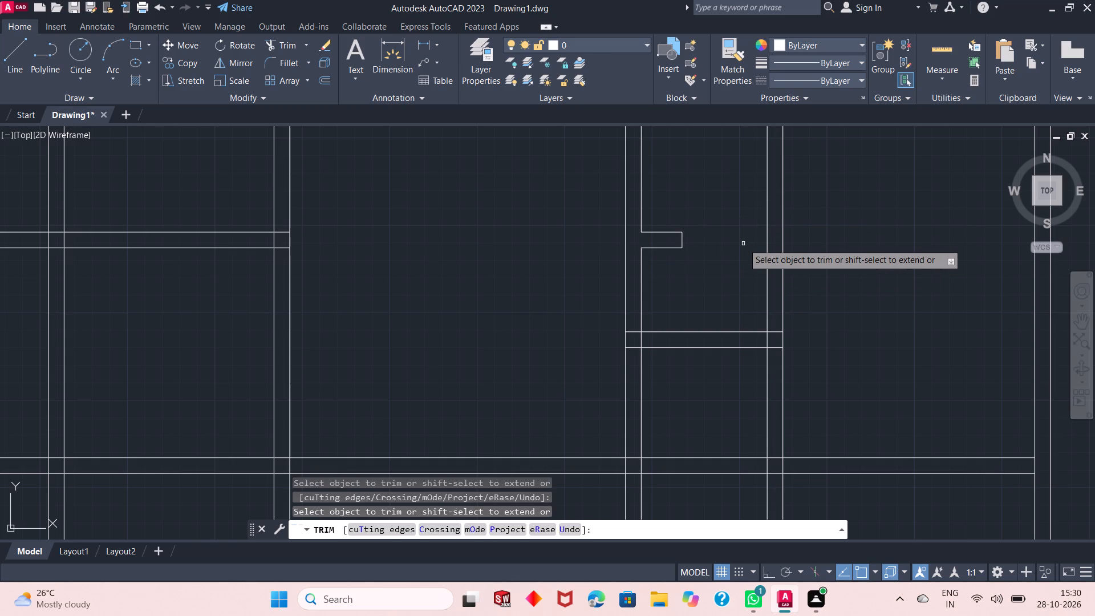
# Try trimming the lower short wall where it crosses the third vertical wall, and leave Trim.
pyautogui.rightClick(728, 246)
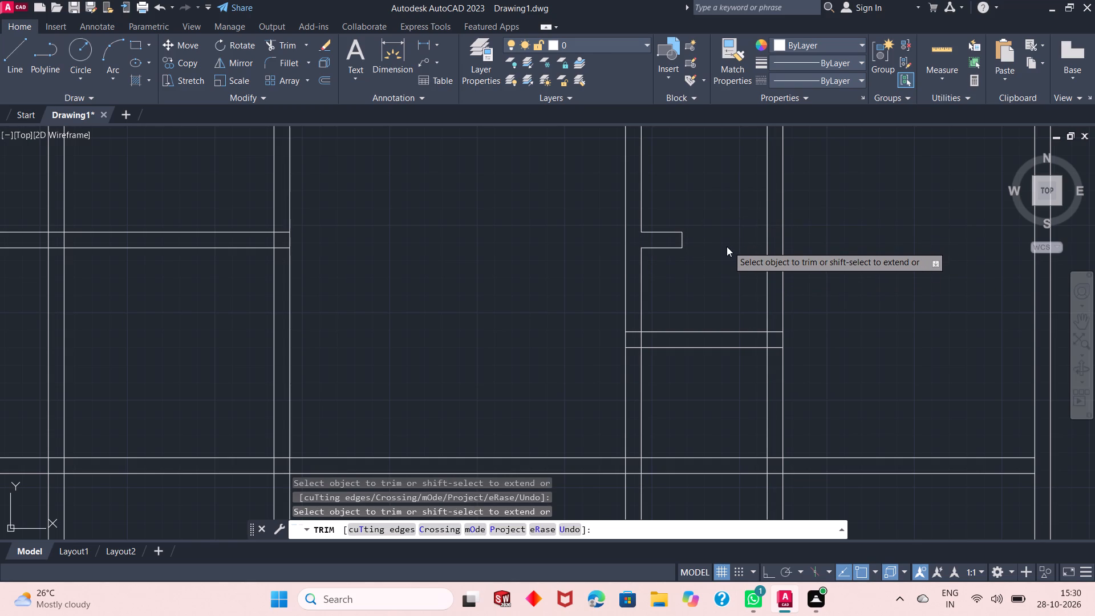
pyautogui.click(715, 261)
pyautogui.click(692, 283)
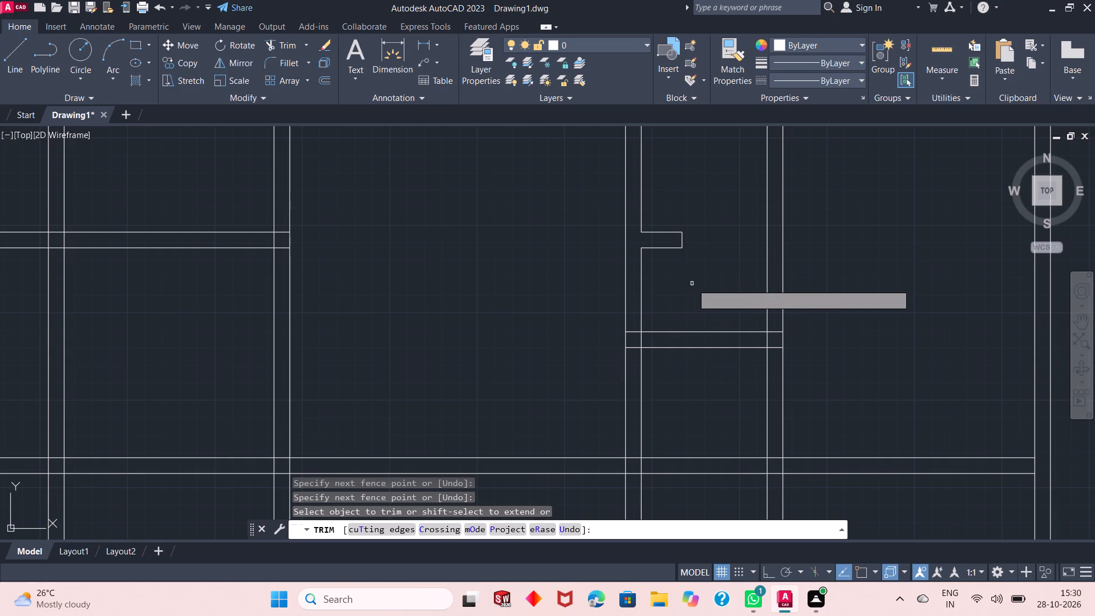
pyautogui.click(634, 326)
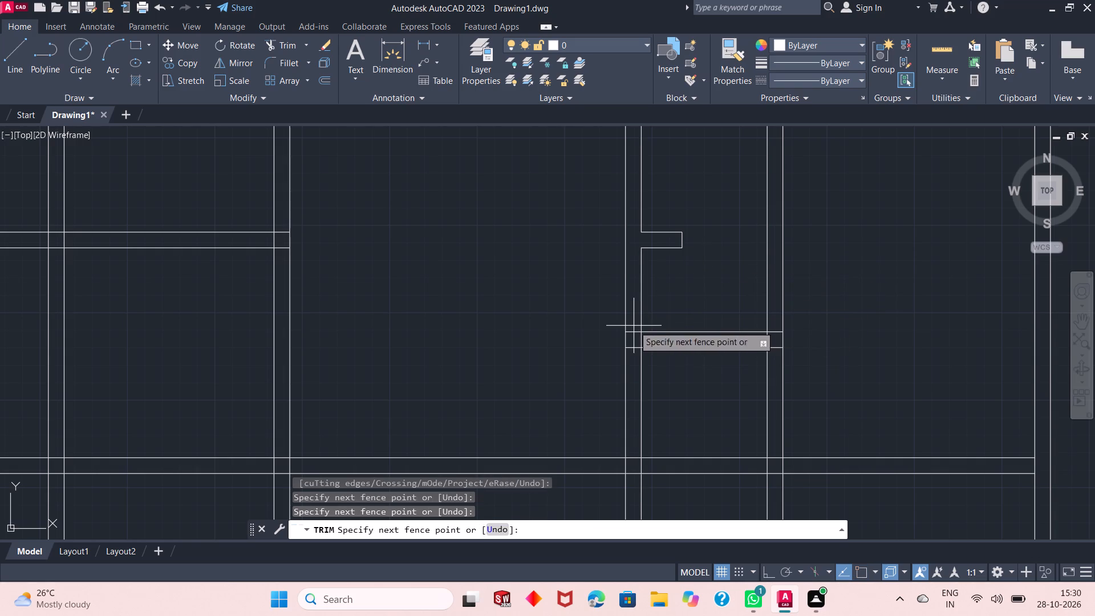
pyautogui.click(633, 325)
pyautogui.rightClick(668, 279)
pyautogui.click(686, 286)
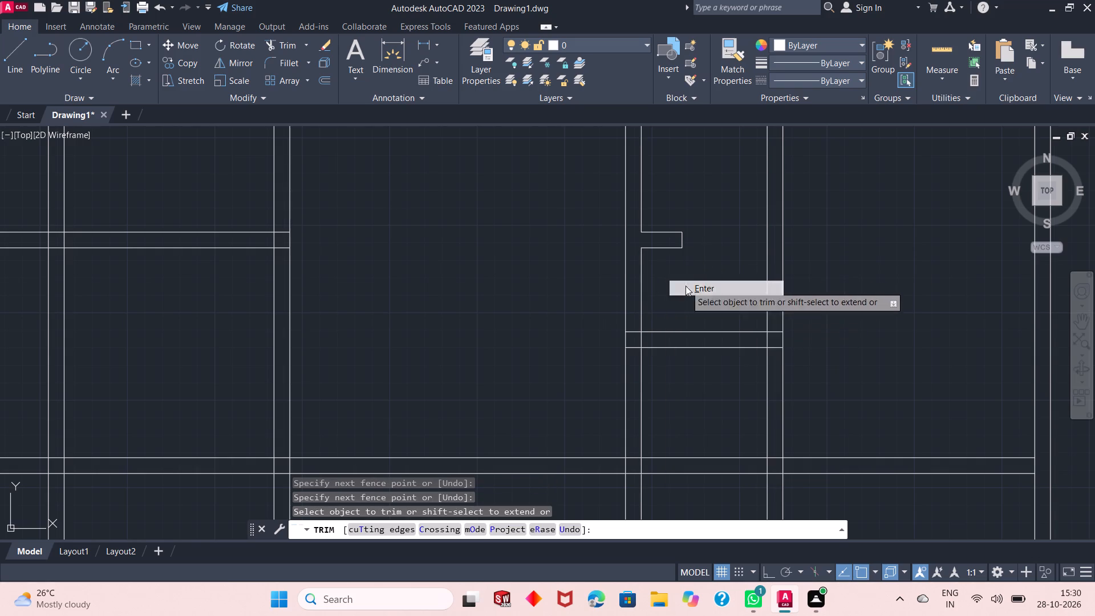
# Trim the wall junctions where the upper horizontal wall meets the left outer wall and where the first vertical wall meets the top and upper horizontal walls.
pyautogui.scroll(-2, 653, 335)
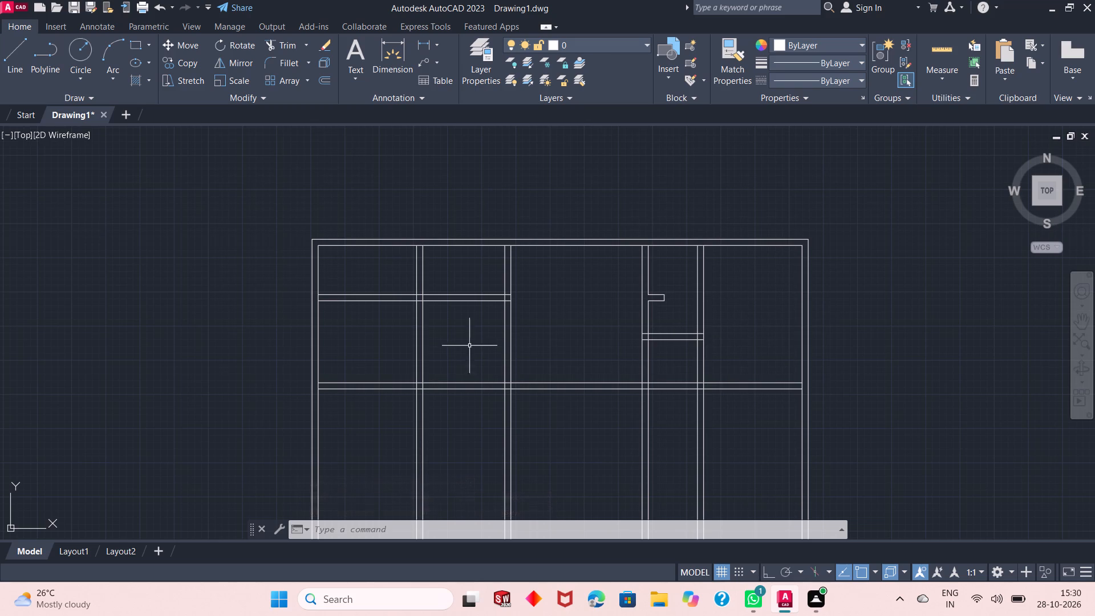
pyautogui.scroll(-1, 654, 351)
pyautogui.scroll(2, 427, 305)
pyautogui.scroll(1, 530, 274)
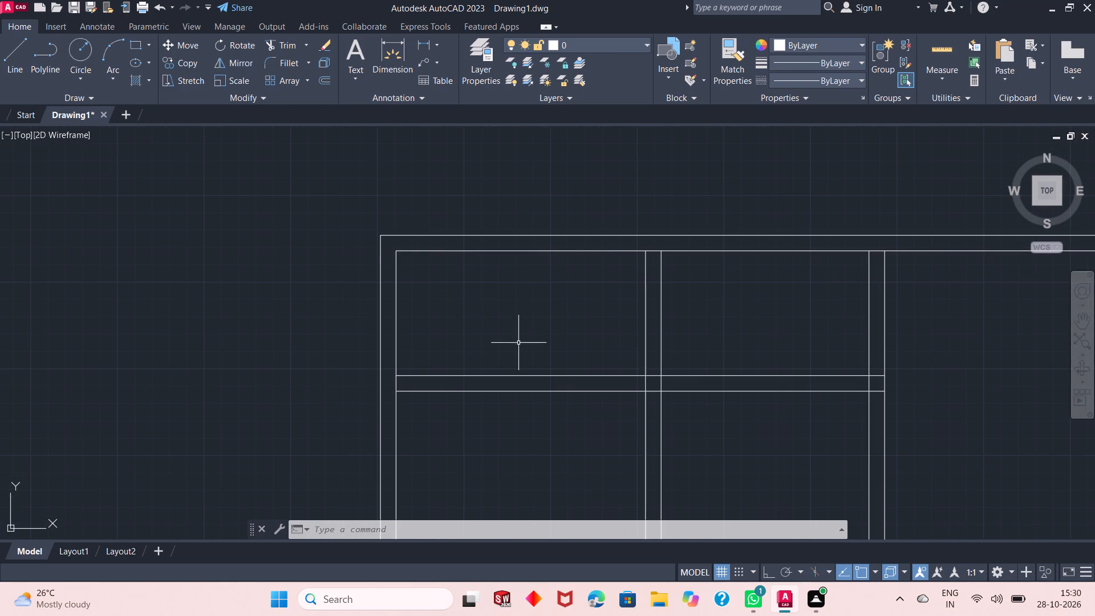
pyautogui.scroll(-1, 519, 348)
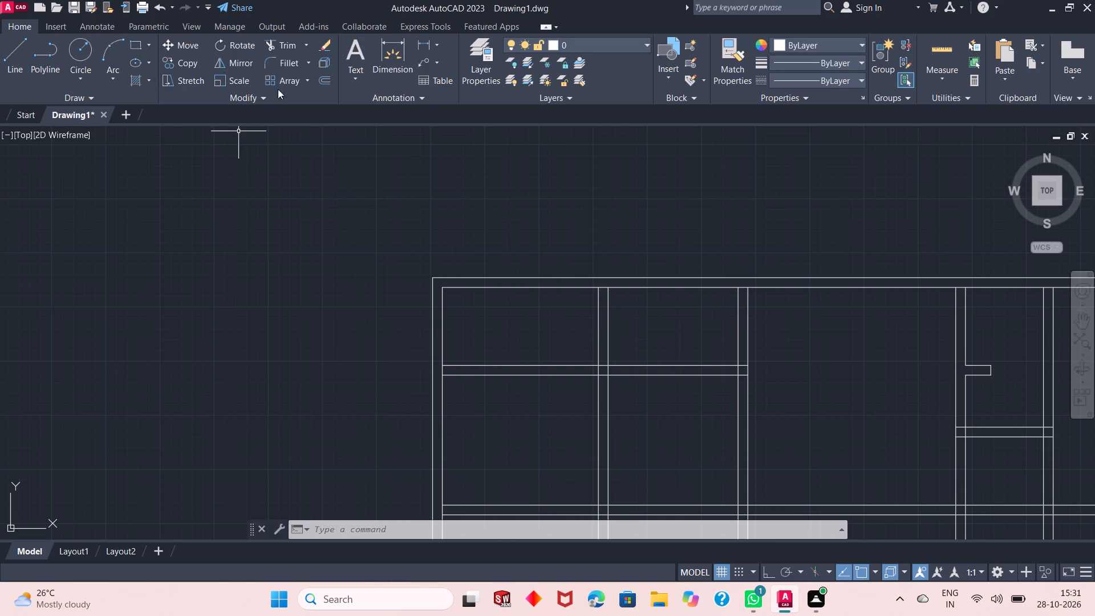
pyautogui.click(286, 44)
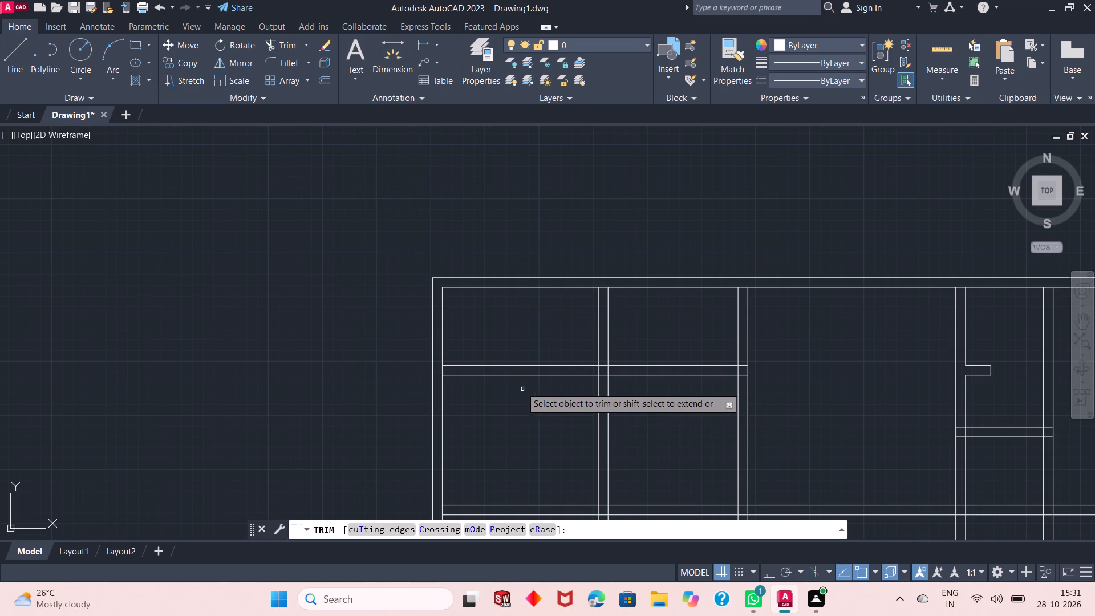
pyautogui.scroll(1, 502, 337)
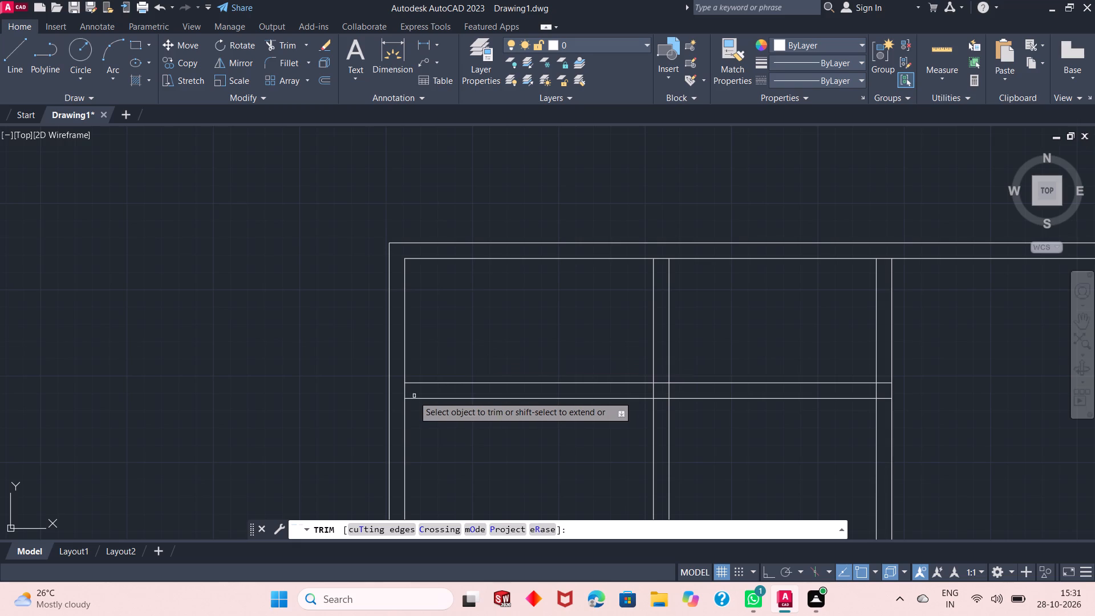
pyautogui.click(405, 391)
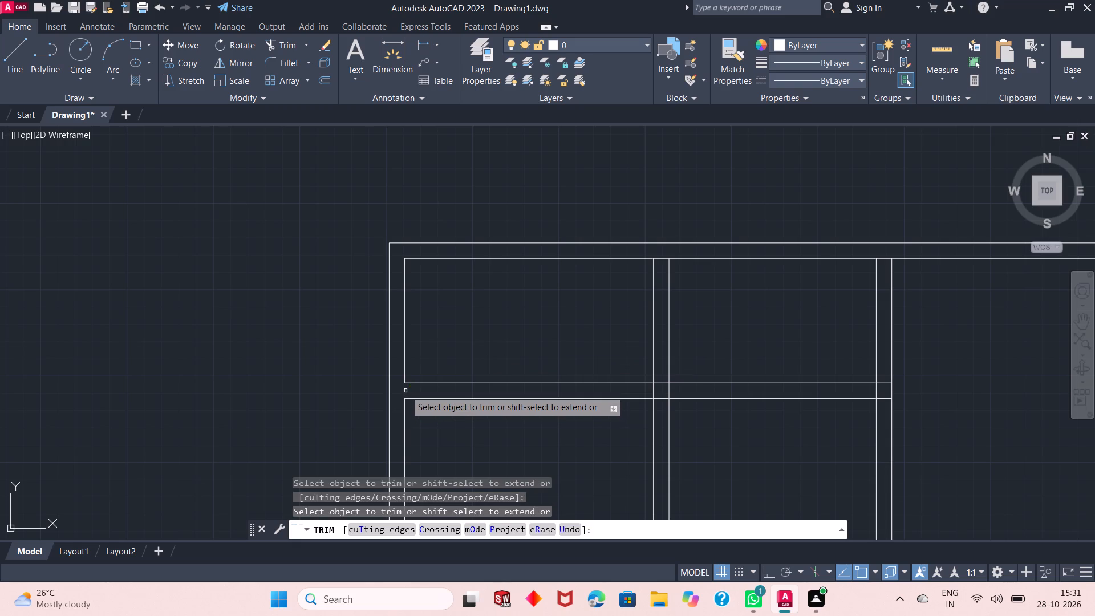
pyautogui.click(661, 257)
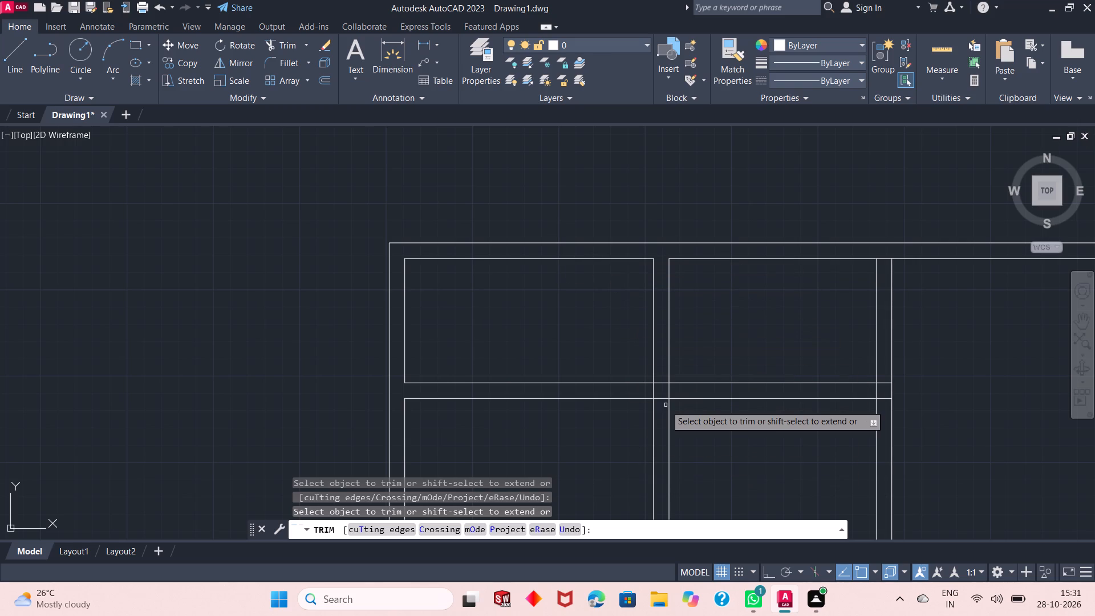
pyautogui.click(657, 371)
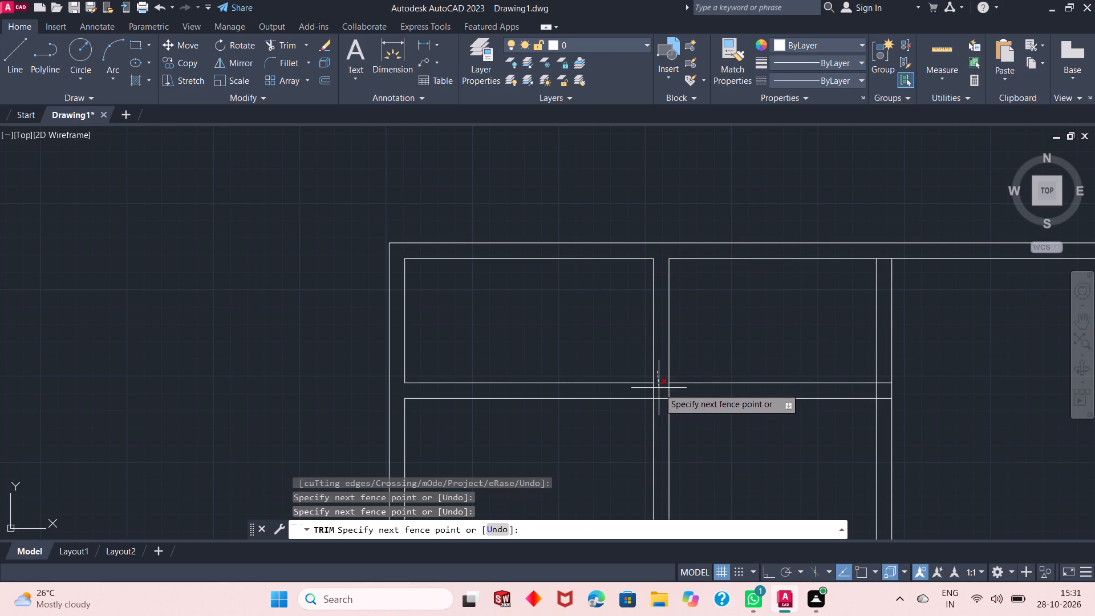
pyautogui.click(659, 388)
pyautogui.click(659, 390)
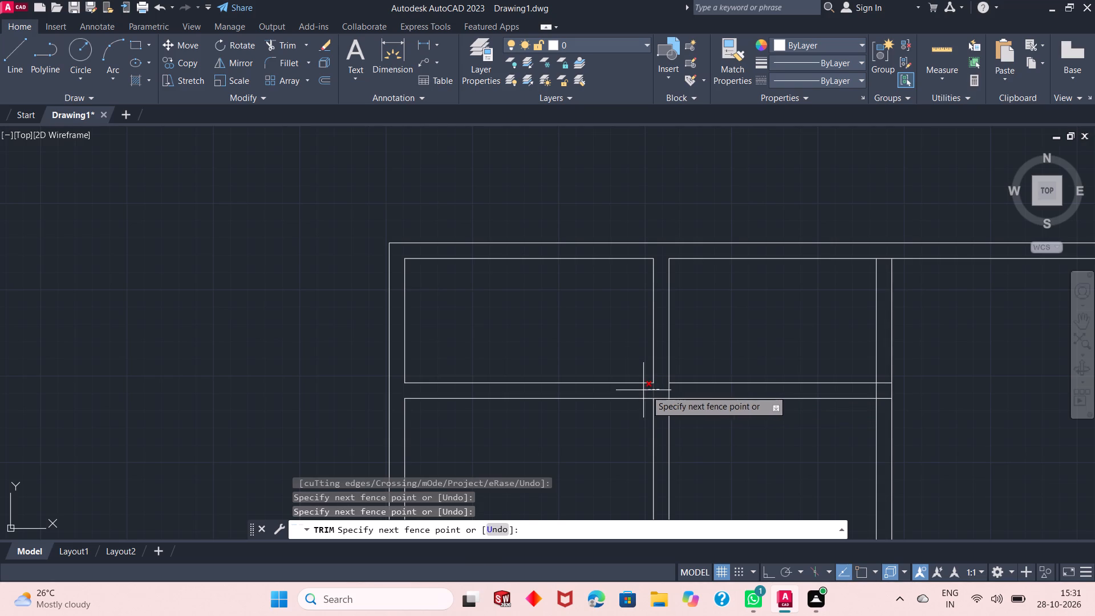
pyautogui.click(662, 389)
pyautogui.rightClick(707, 347)
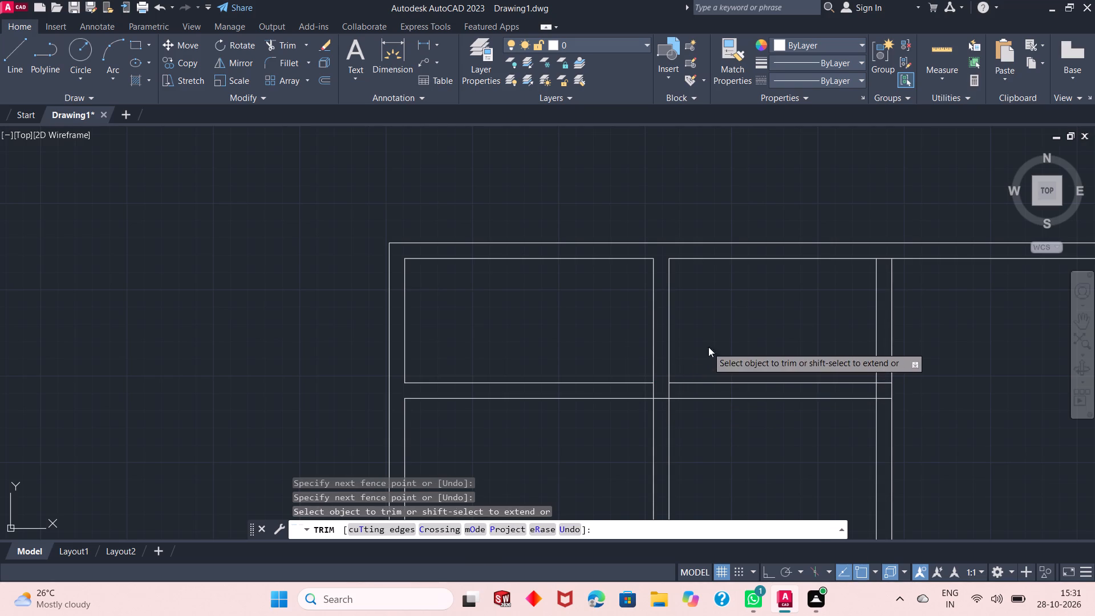
pyautogui.click(715, 354)
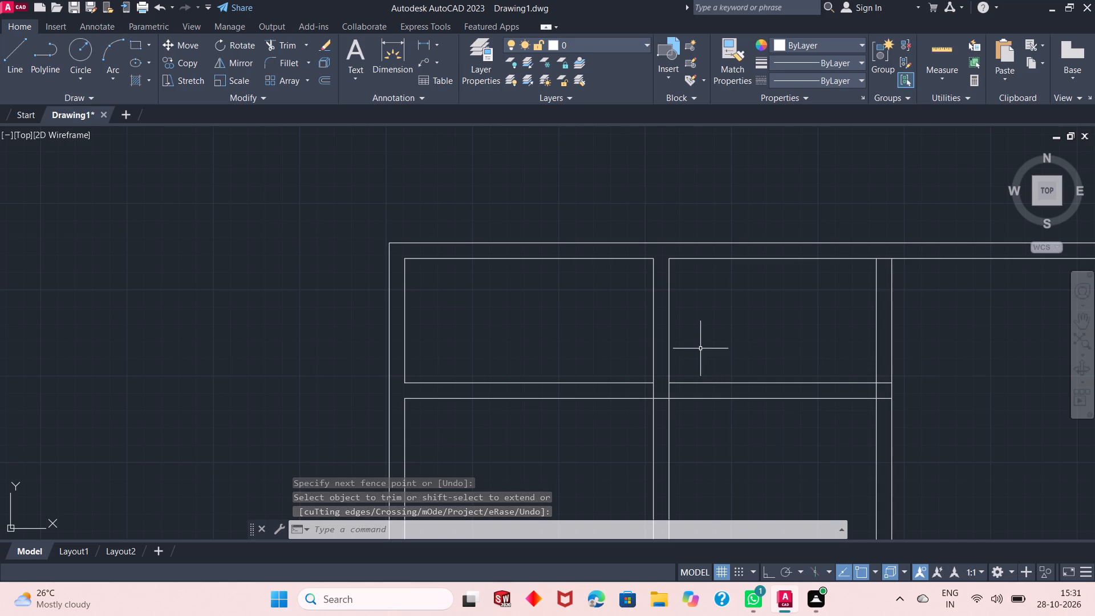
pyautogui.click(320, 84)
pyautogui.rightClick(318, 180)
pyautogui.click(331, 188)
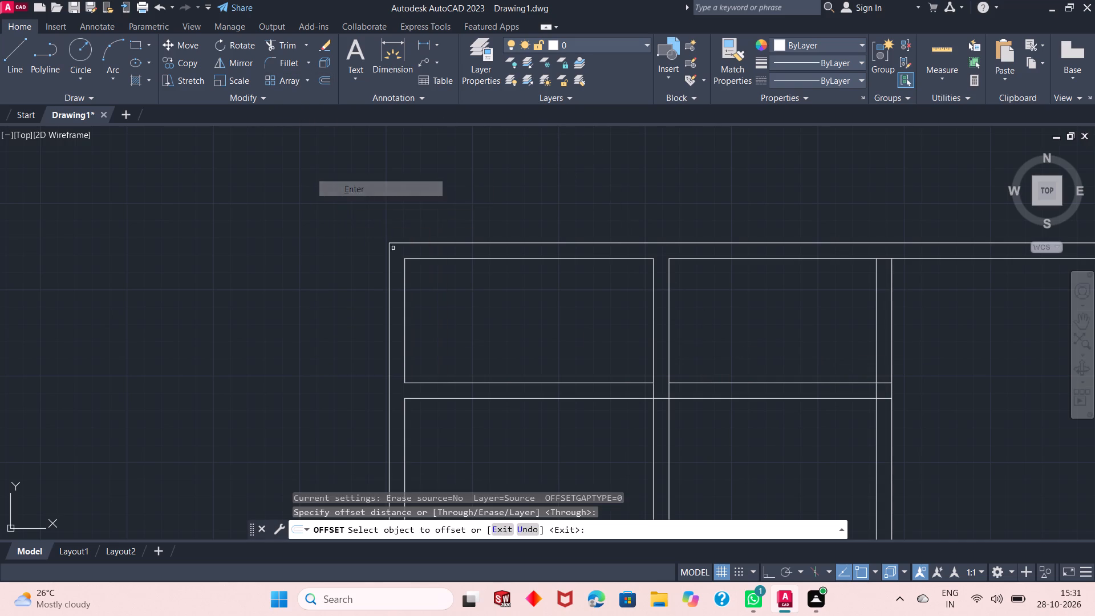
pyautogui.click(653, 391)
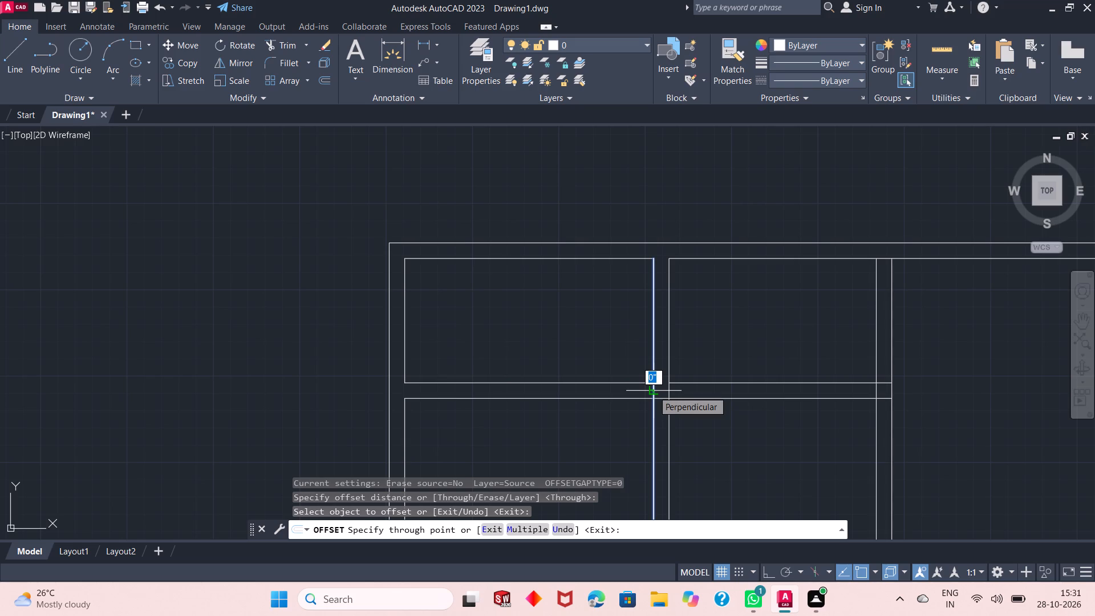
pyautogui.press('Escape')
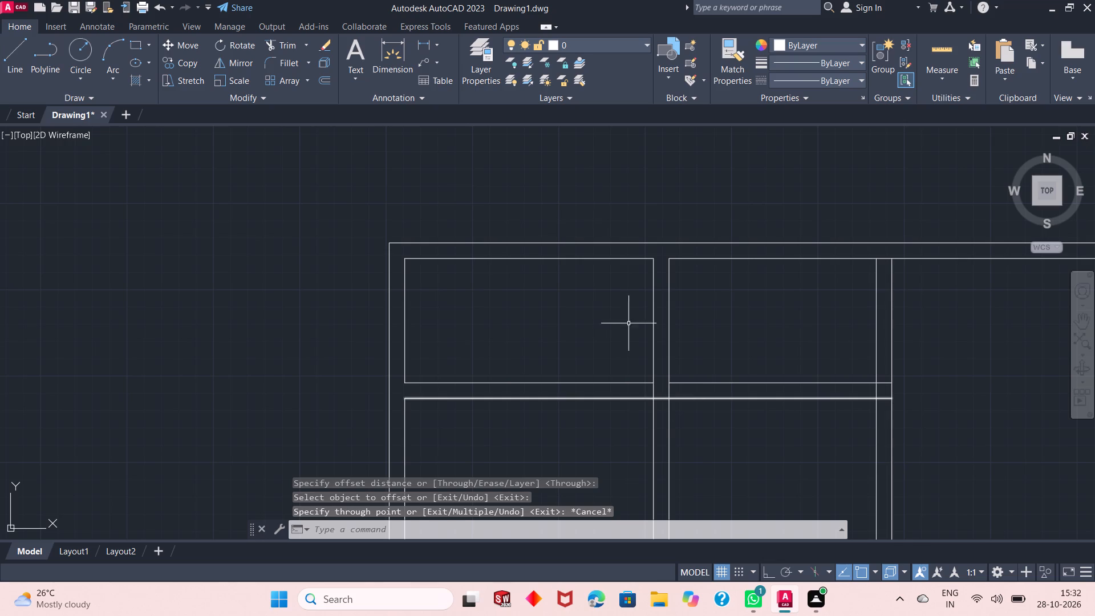
# Trim away both lines of the first vertical wall just below the upper horizontal wall and leave Trim.
pyautogui.click(285, 42)
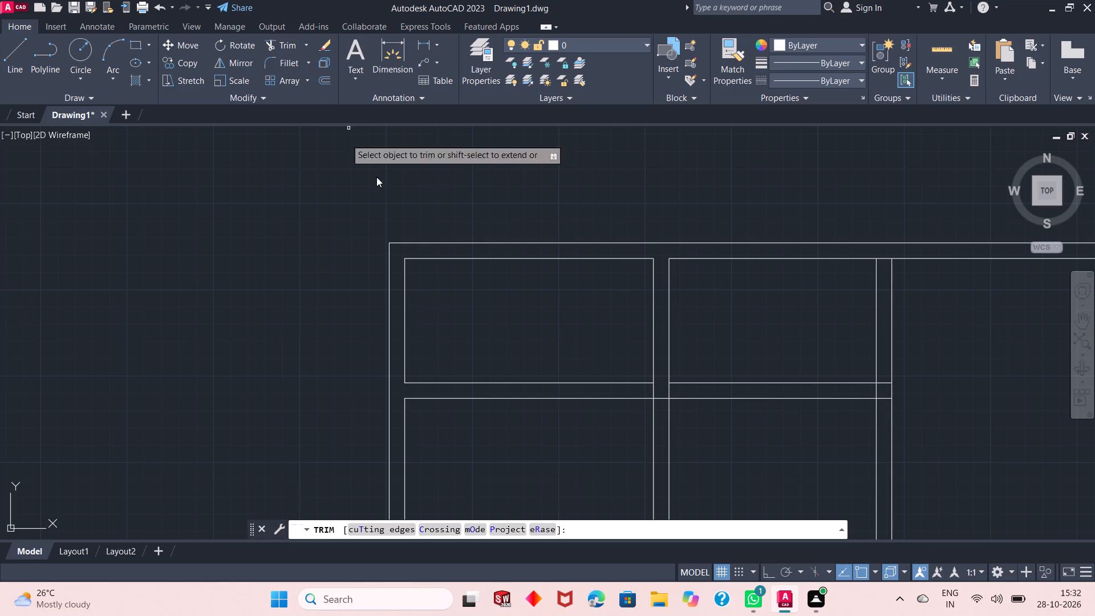
pyautogui.click(690, 445)
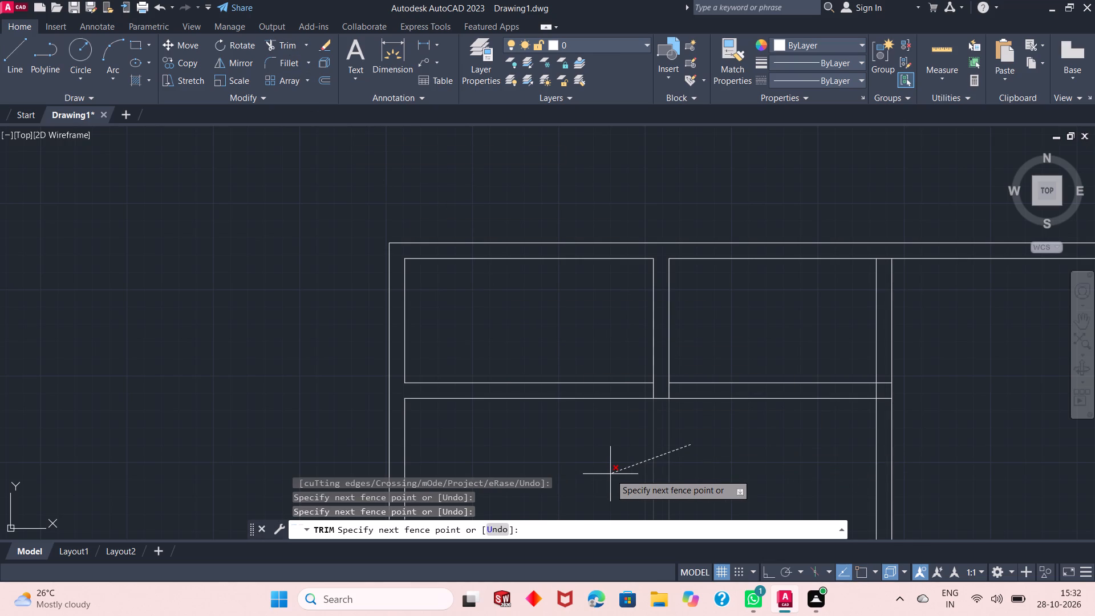
pyautogui.click(610, 474)
pyautogui.rightClick(714, 336)
pyautogui.click(725, 346)
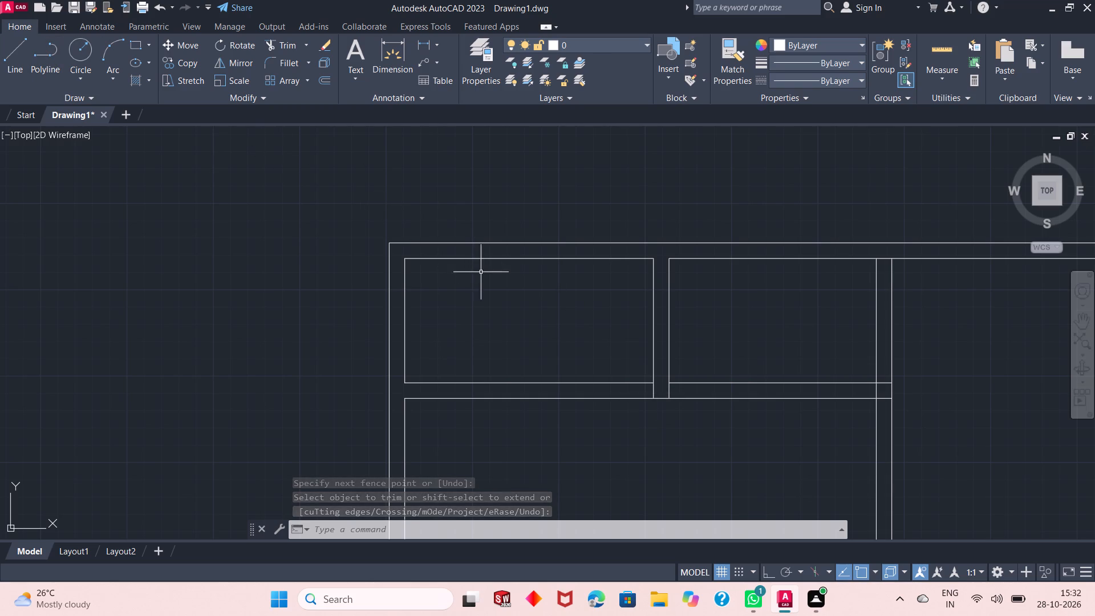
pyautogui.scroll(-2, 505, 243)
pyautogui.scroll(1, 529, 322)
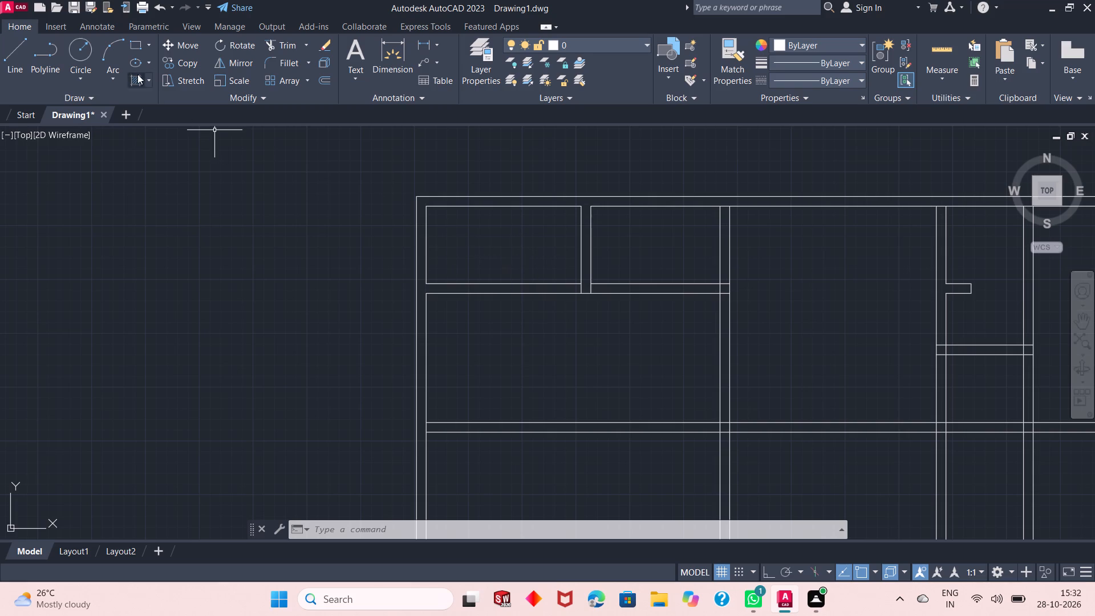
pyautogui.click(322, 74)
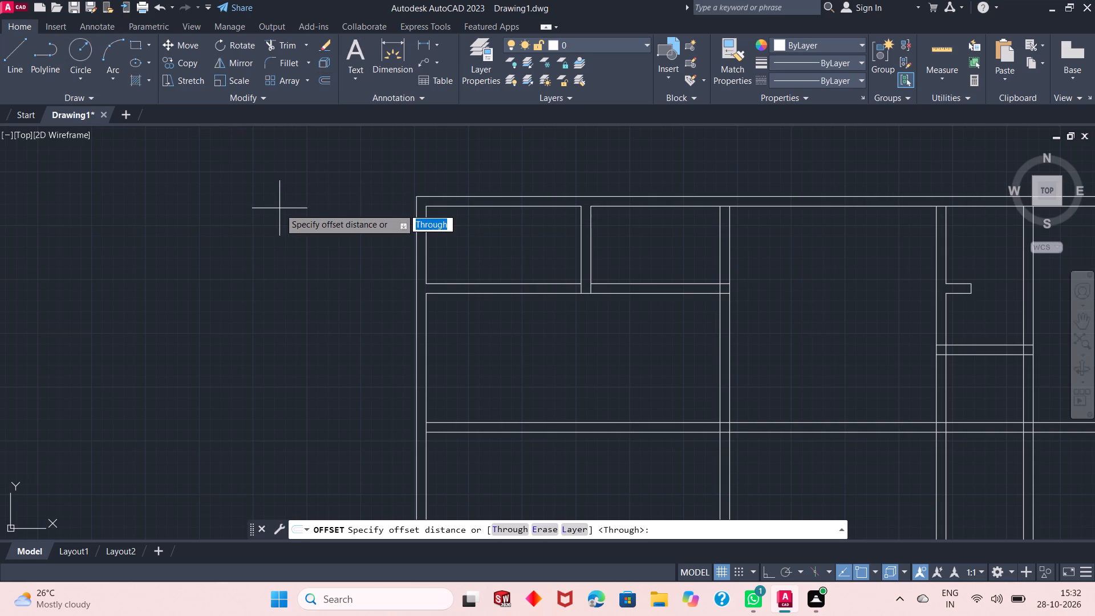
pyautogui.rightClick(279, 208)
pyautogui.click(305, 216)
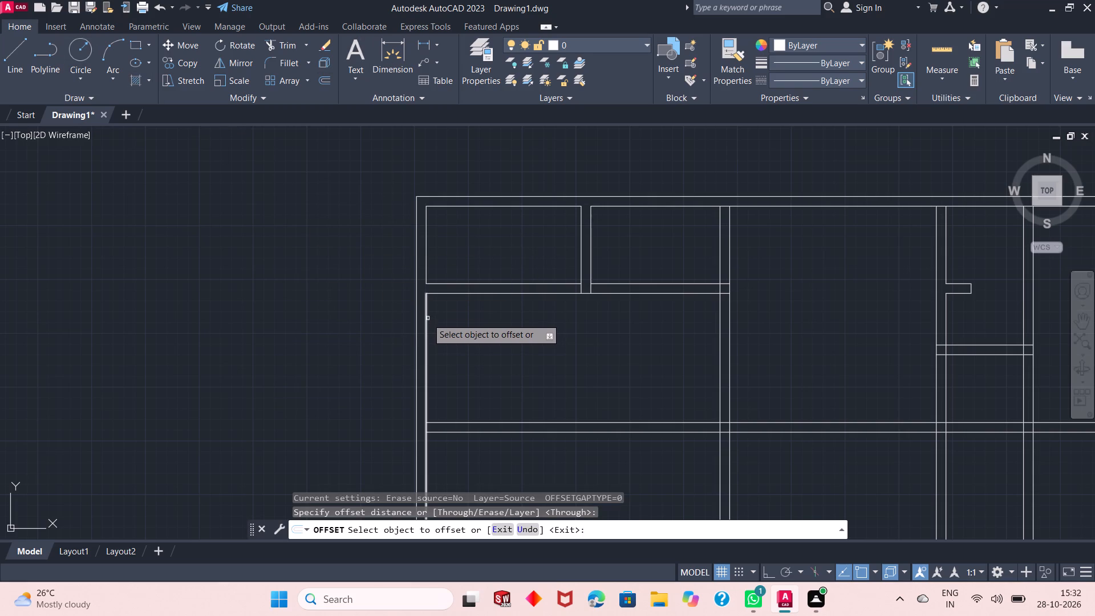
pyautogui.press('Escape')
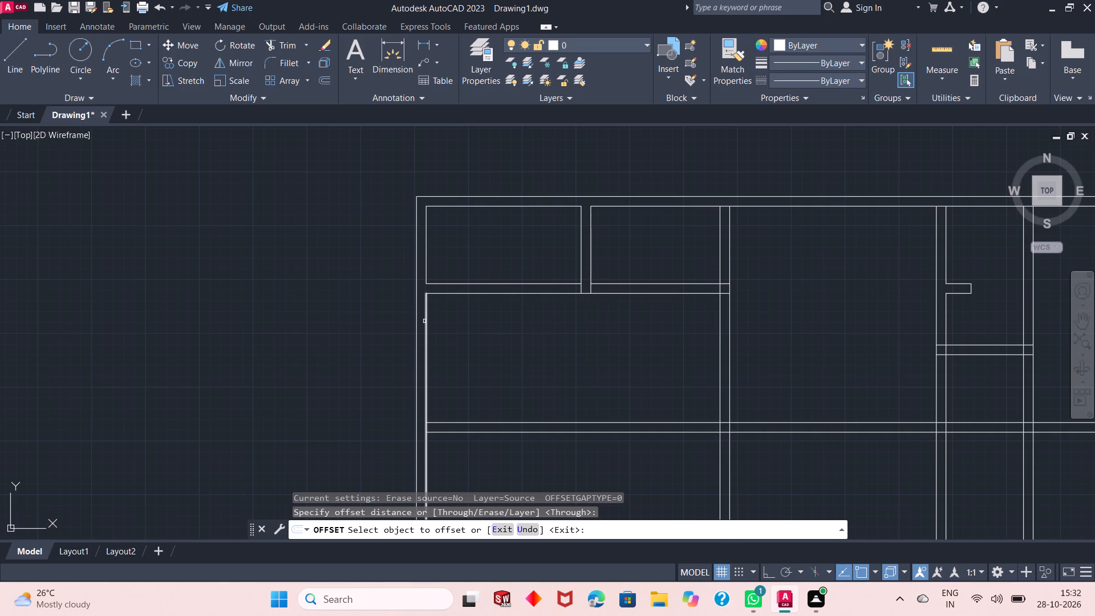
# Trim the left outer wall's inner line where the middle horizontal wall meets it and leave Trim.
pyautogui.click(291, 47)
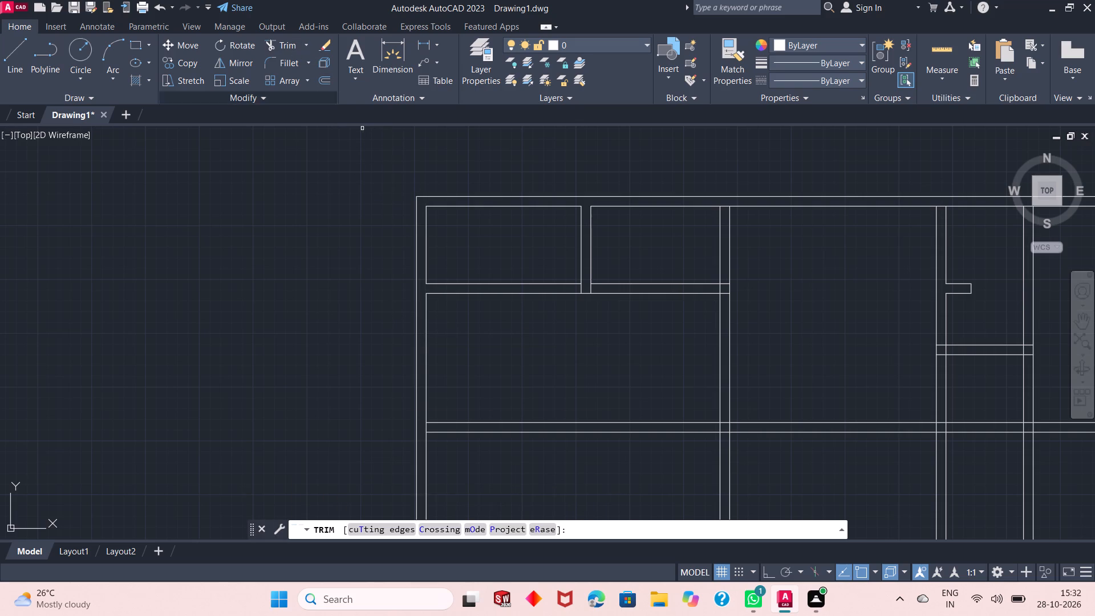
pyautogui.click(427, 428)
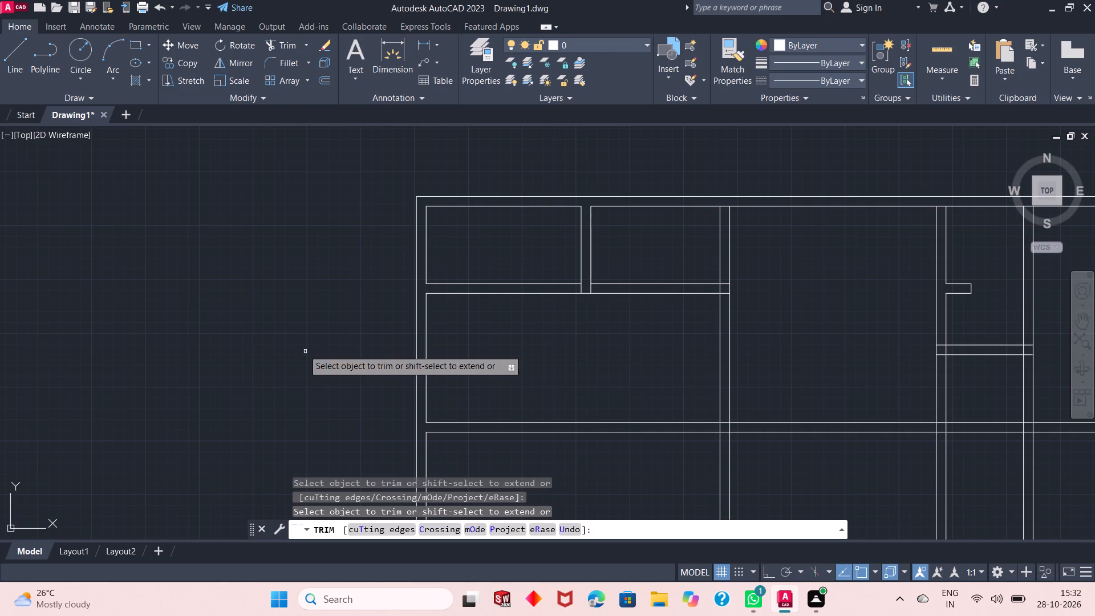
pyautogui.rightClick(301, 348)
pyautogui.click(315, 352)
# Offset the left wall's inner line 10' into the room below the upper horizontal wall, and offset that copy 9" to form a partition.
pyautogui.click(328, 80)
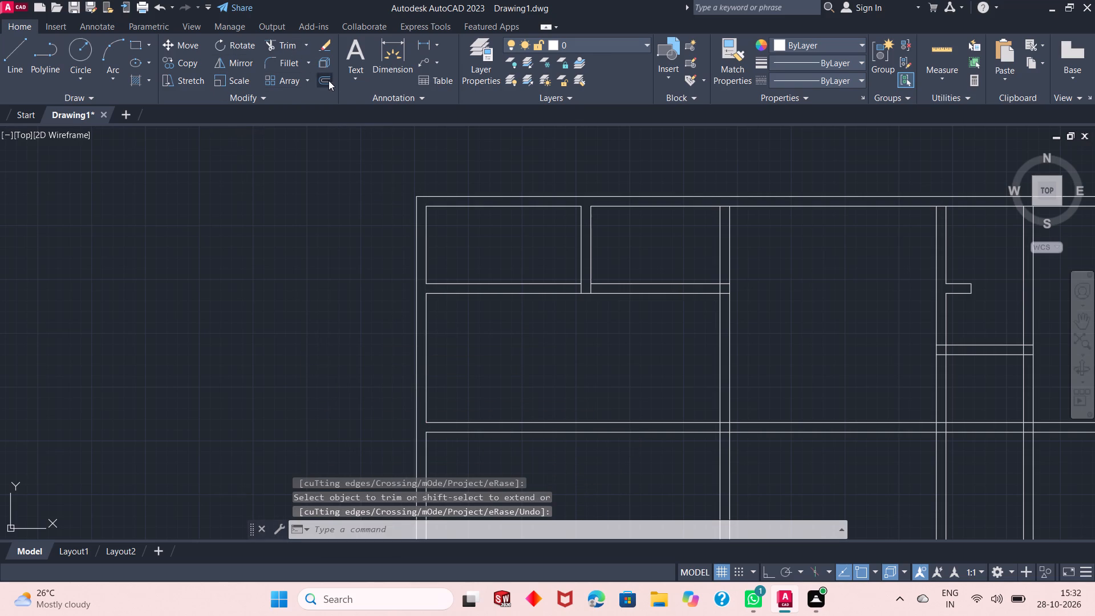
pyautogui.rightClick(323, 204)
pyautogui.click(344, 217)
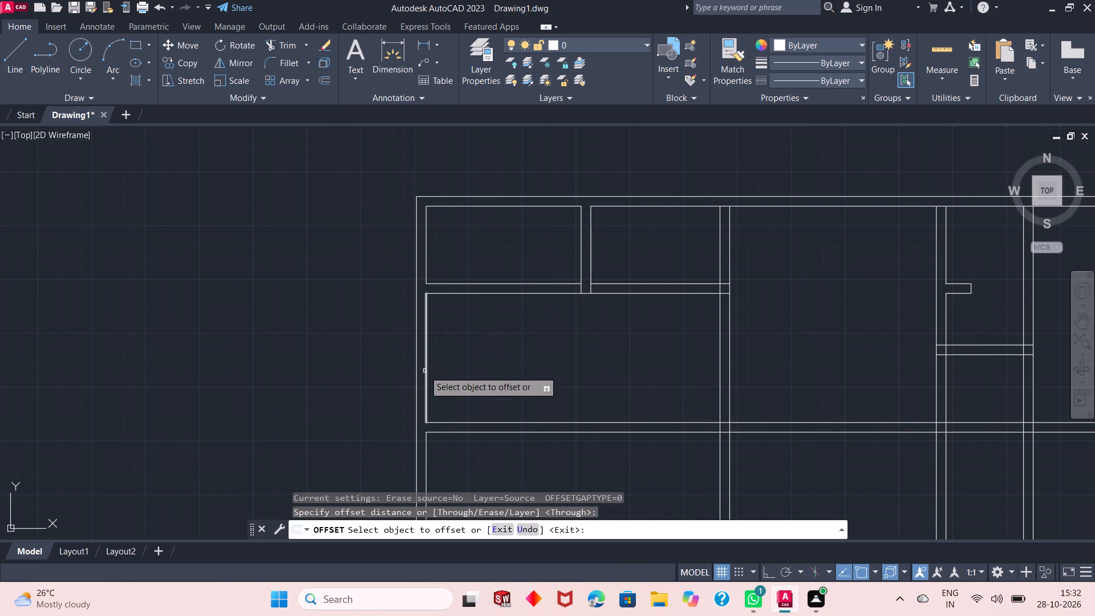
pyautogui.click(424, 371)
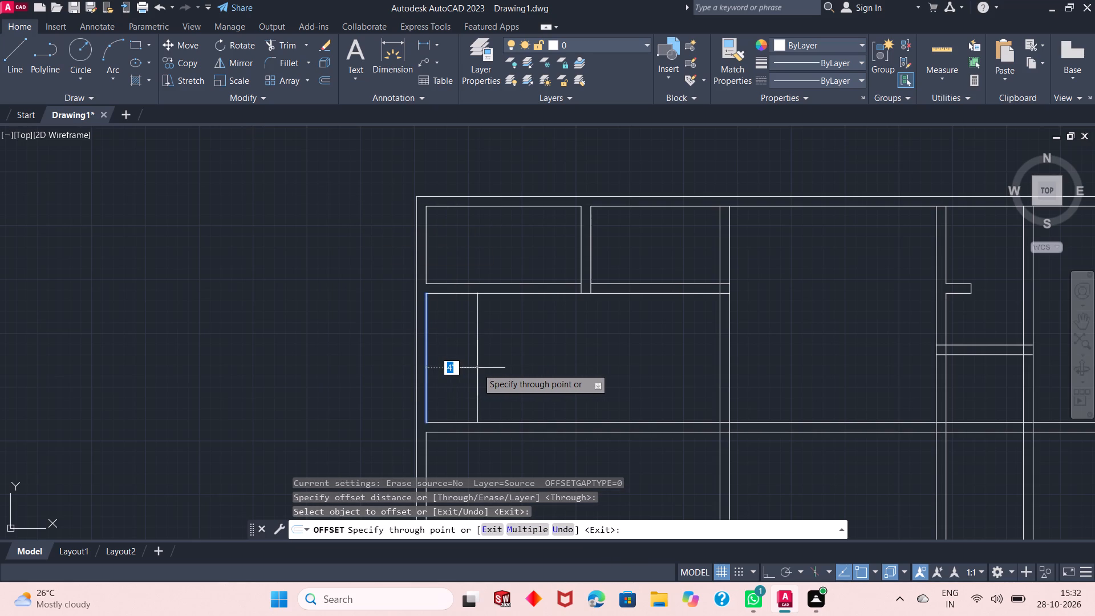
pyautogui.write("10'")
pyautogui.press('Return')
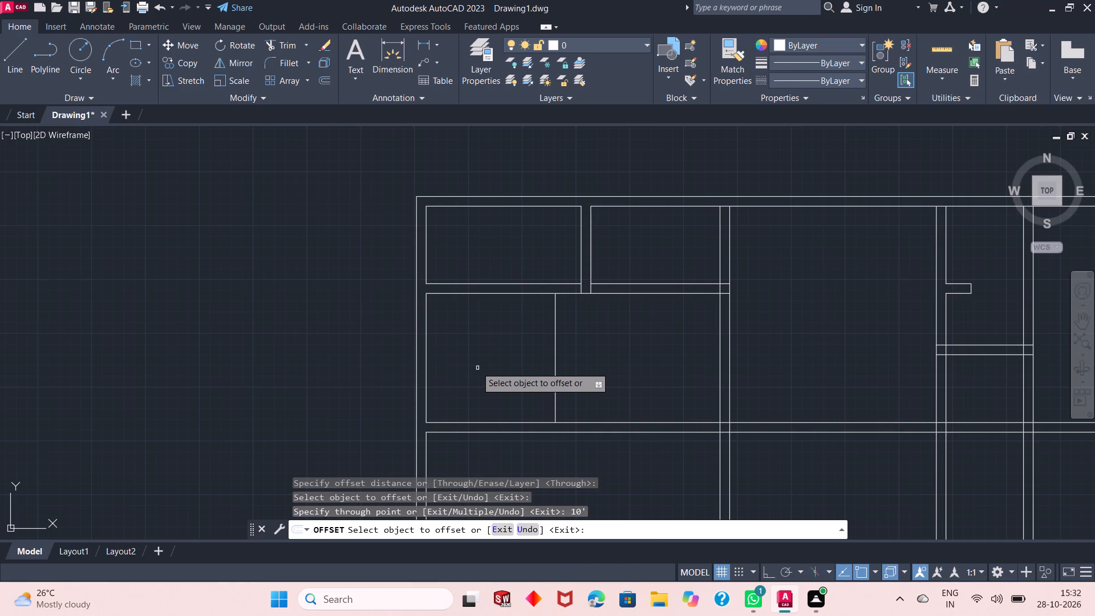
pyautogui.click(554, 313)
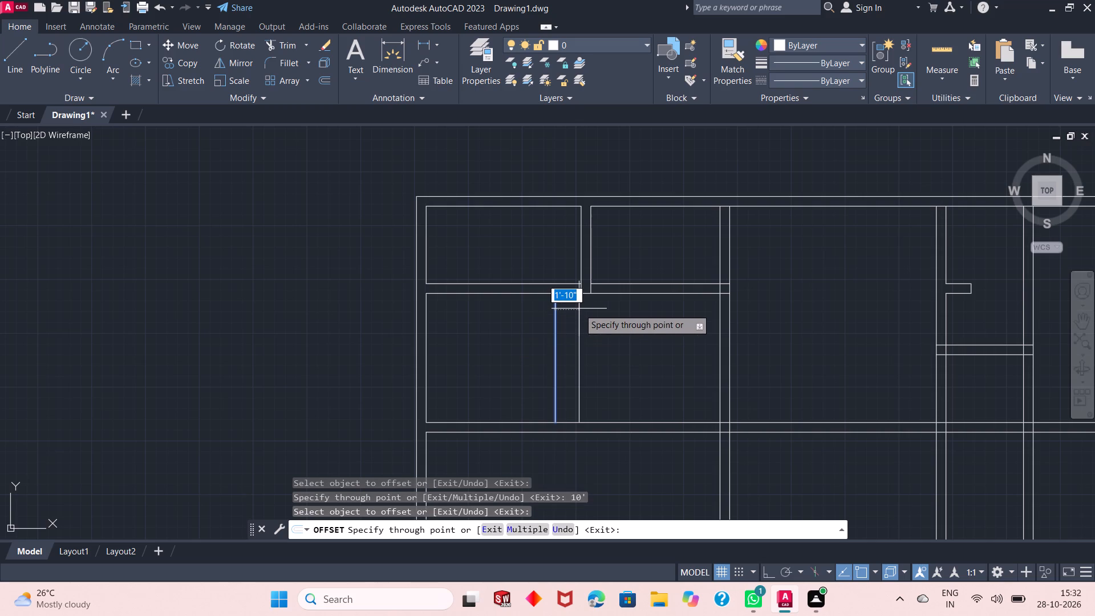
pyautogui.write('9"')
pyautogui.press('Return')
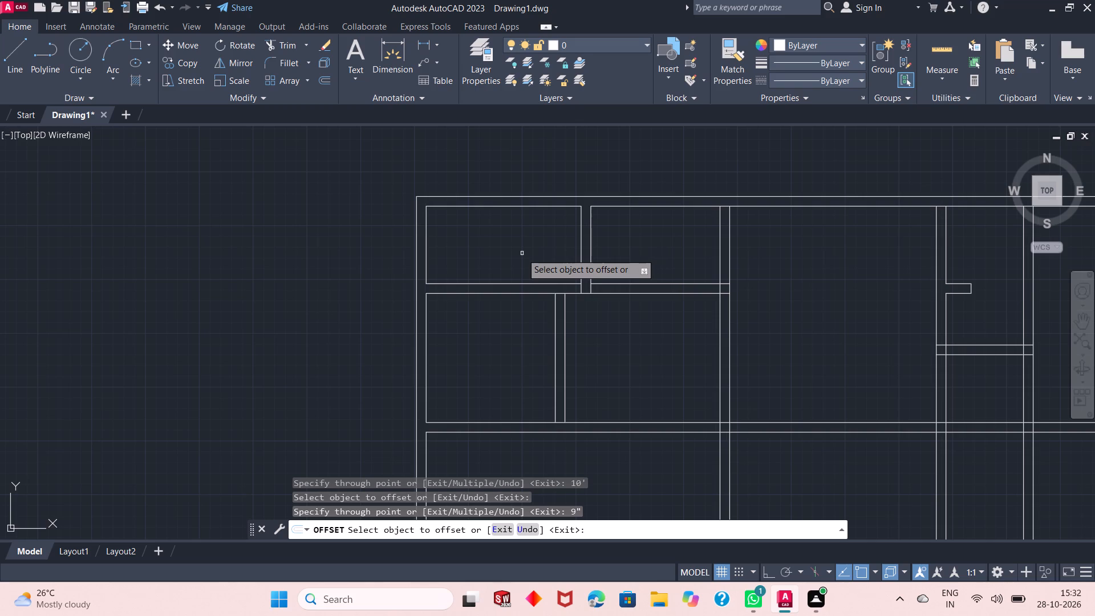
# Offset the left line of the top-left room's partition about 5'-4" toward the outer wall, and offset that copy about 2'-6" further.
pyautogui.click(582, 253)
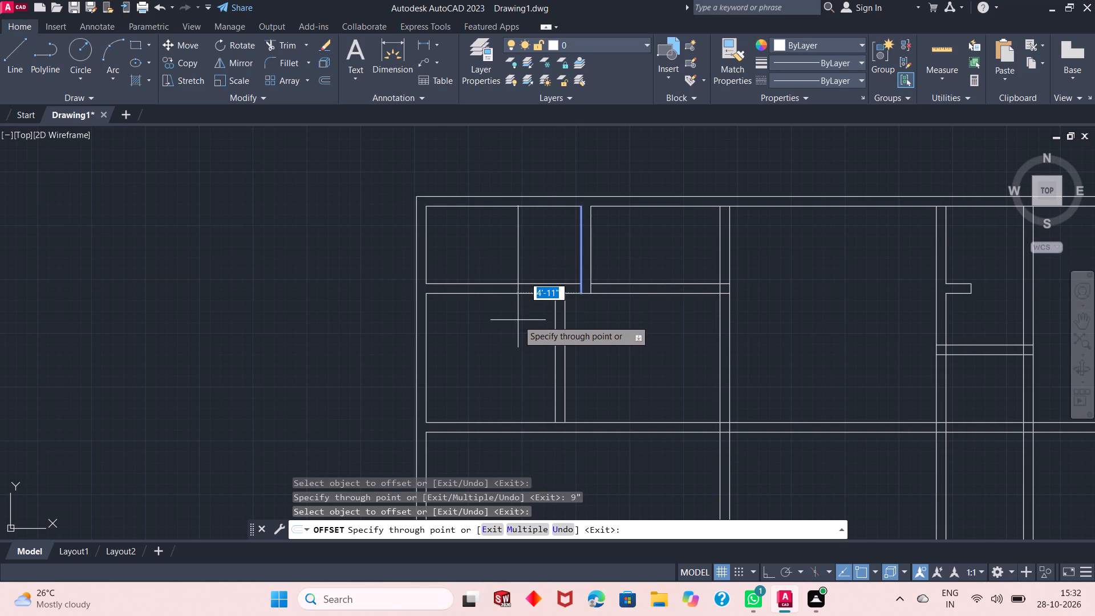
pyautogui.click(514, 291)
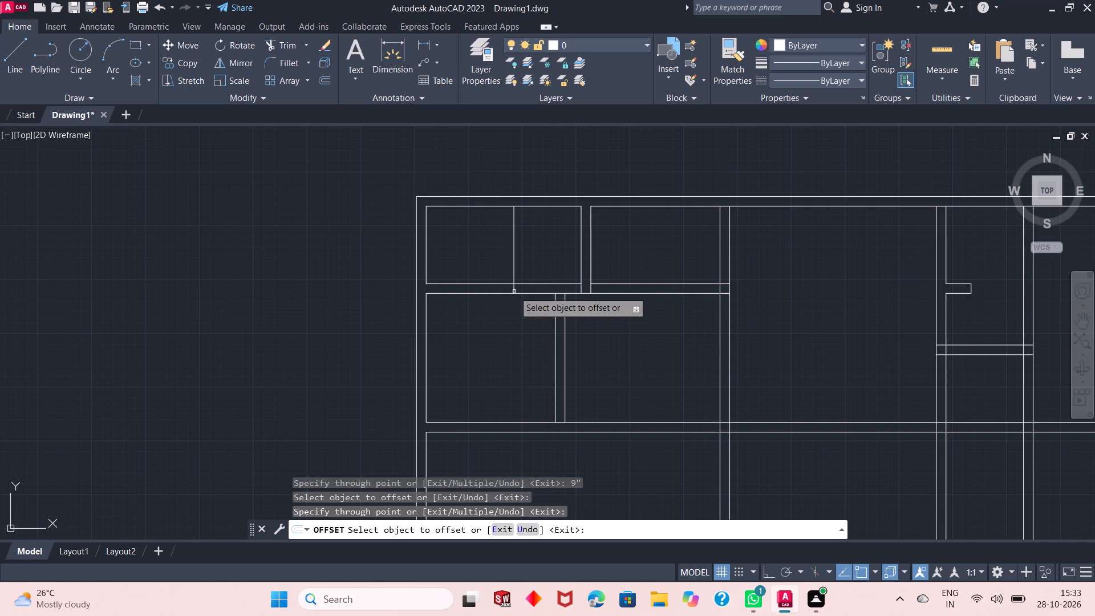
pyautogui.click(513, 269)
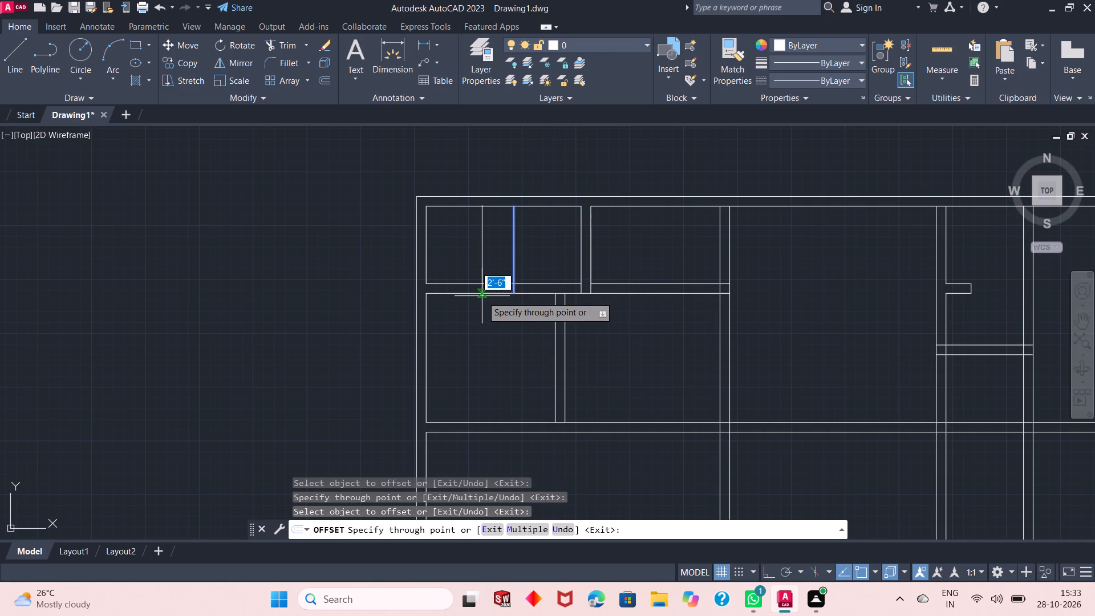
pyautogui.click(482, 296)
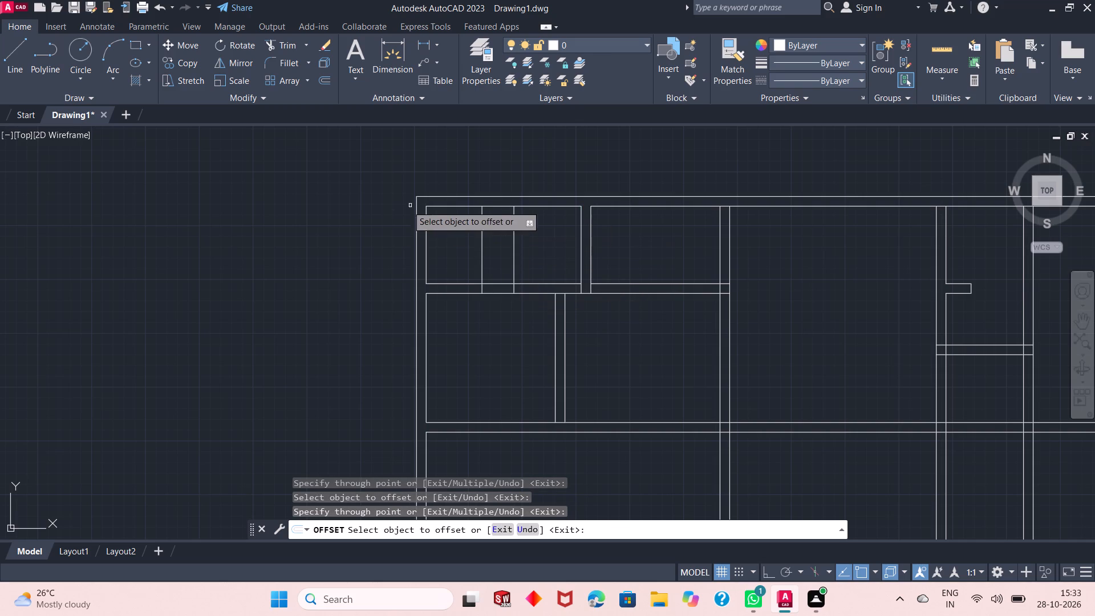
pyautogui.rightClick(359, 233)
pyautogui.click(375, 241)
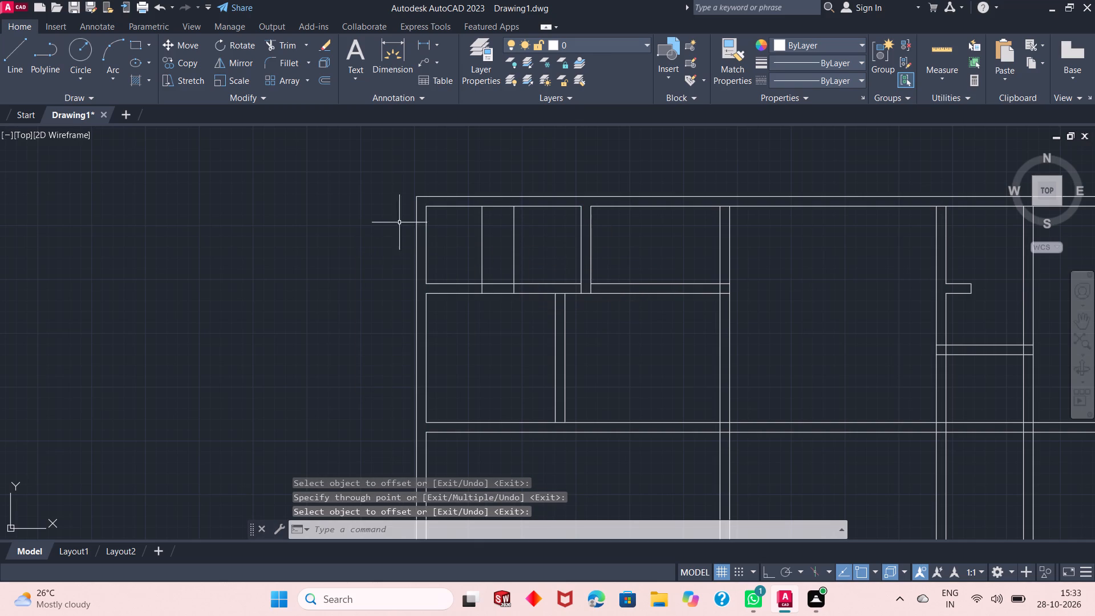
# Trim the two offset lines and the upper horizontal wall between them into a door opening, and trim the first partition's left line within that wall.
pyautogui.click(279, 41)
pyautogui.click(528, 227)
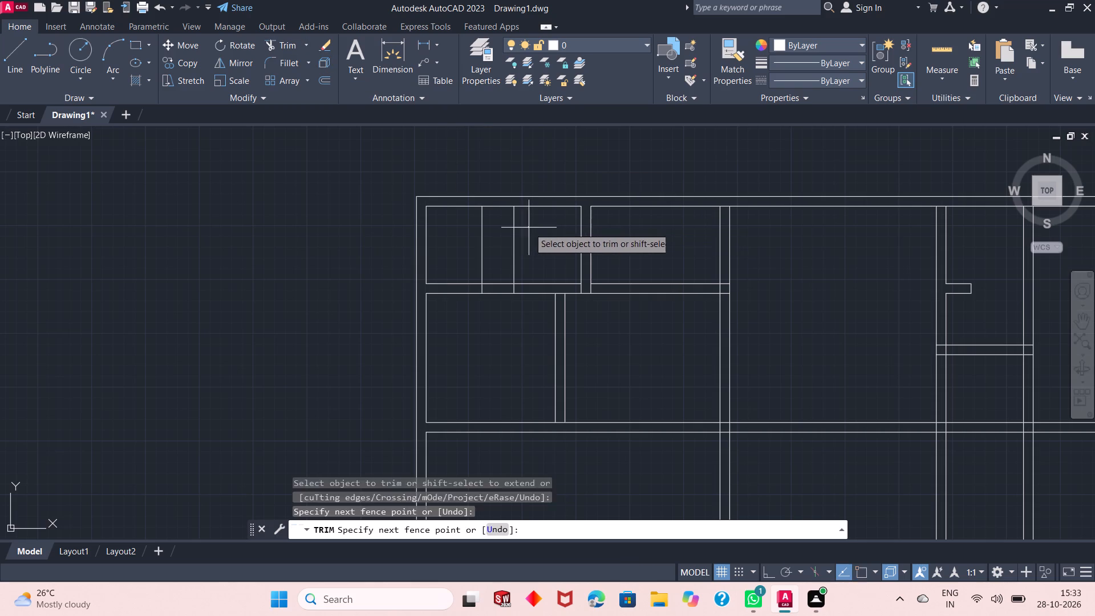
pyautogui.click(459, 250)
pyautogui.click(496, 278)
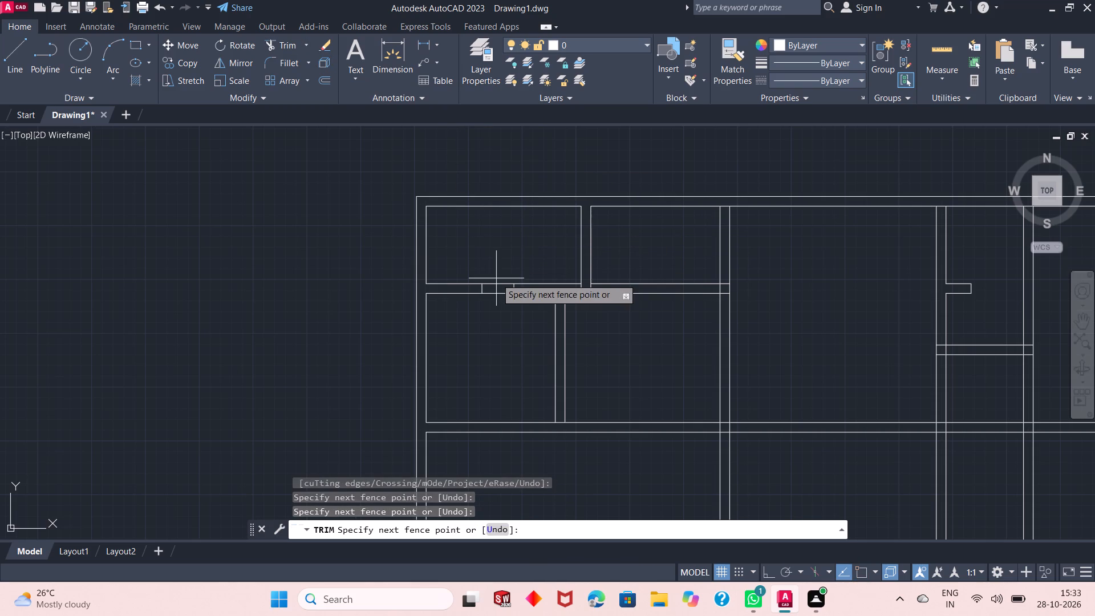
pyautogui.click(488, 322)
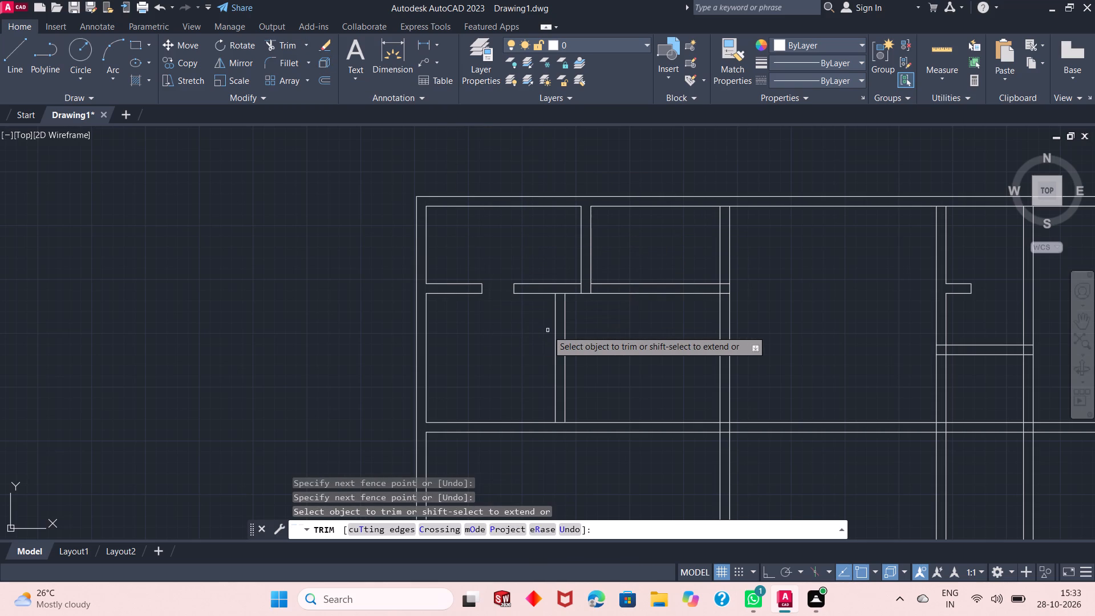
pyautogui.click(582, 290)
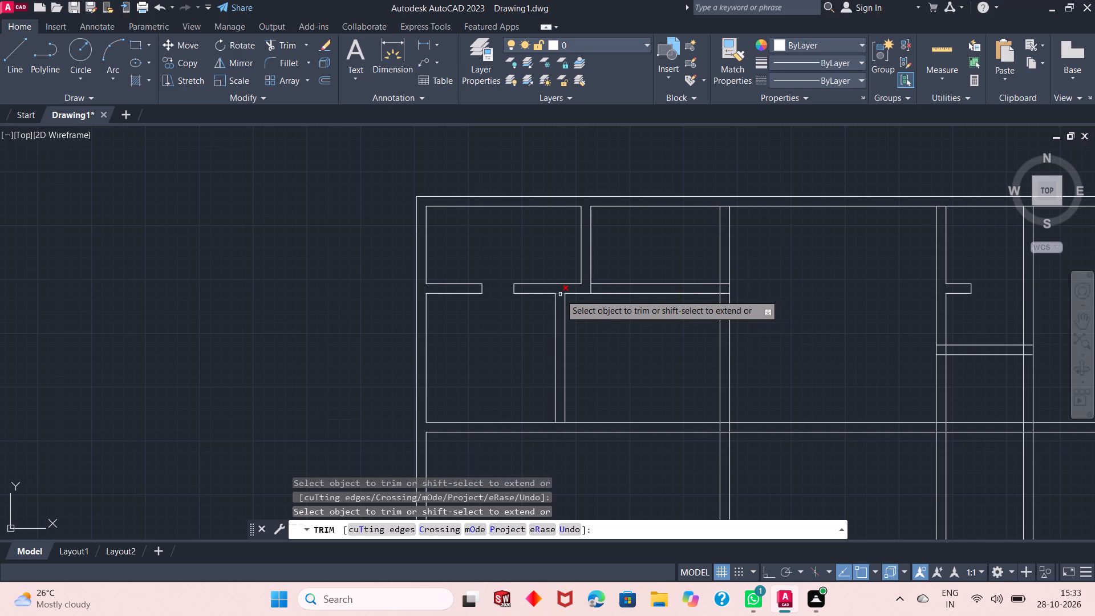
pyautogui.rightClick(599, 315)
pyautogui.click(627, 321)
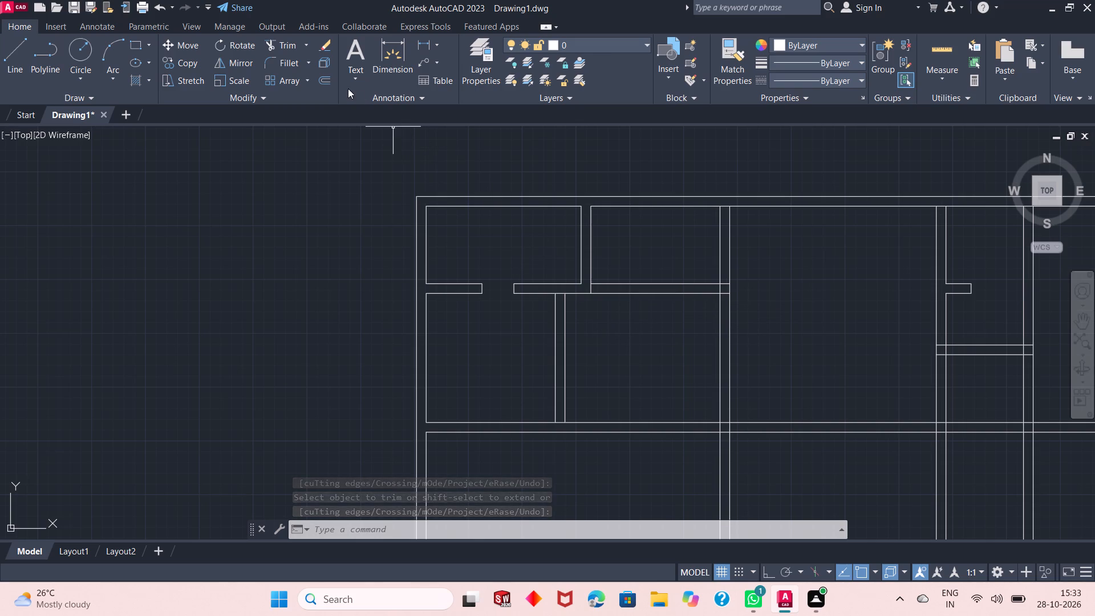
# Offset the upper horizontal wall's lower line 3'6" down and the middle horizontal wall's upper line 3'6" up across the new partition.
pyautogui.click(329, 84)
pyautogui.rightClick(327, 177)
pyautogui.click(356, 191)
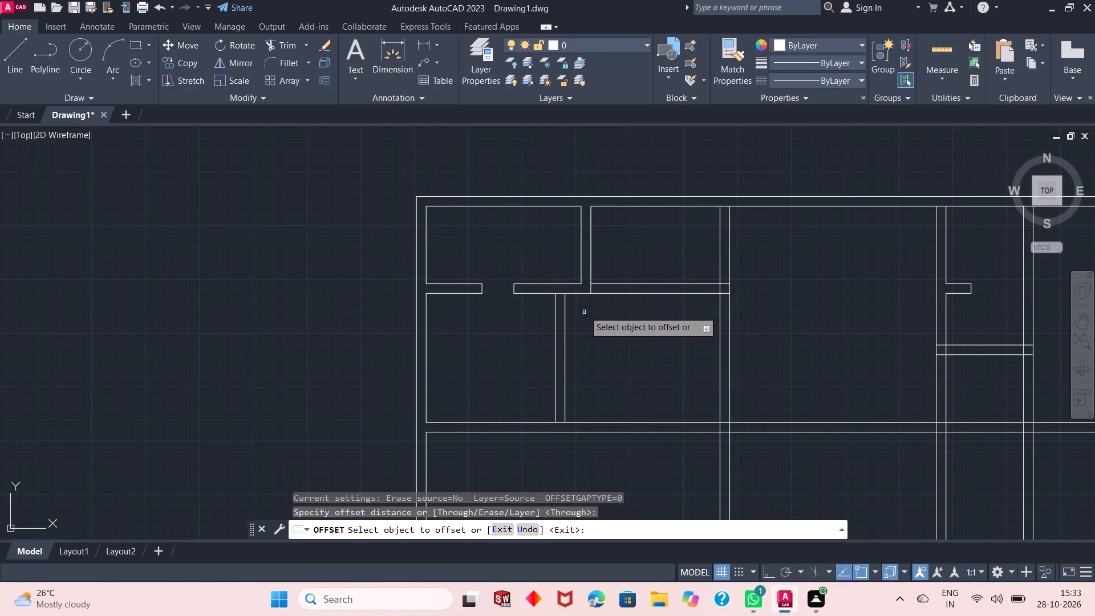
pyautogui.click(577, 293)
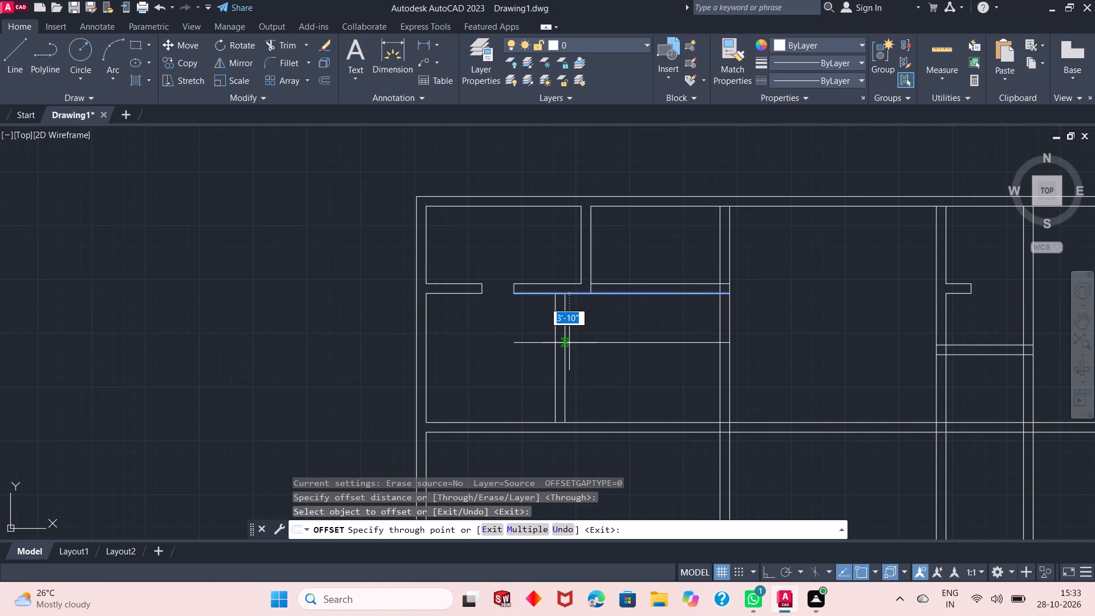
pyautogui.press('3')
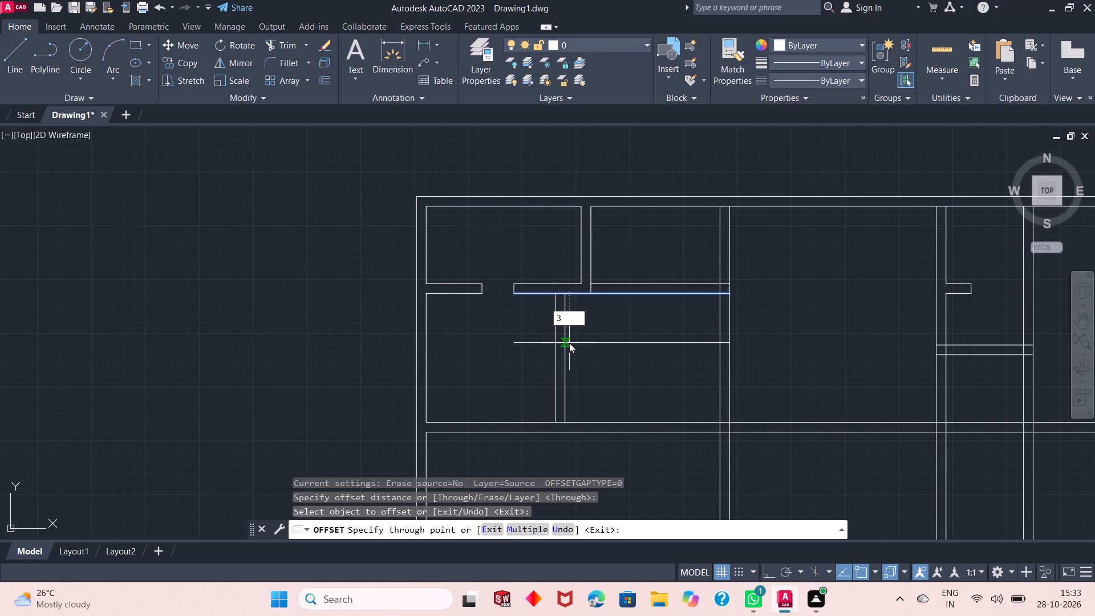
pyautogui.write('\'6"')
pyautogui.press('Return')
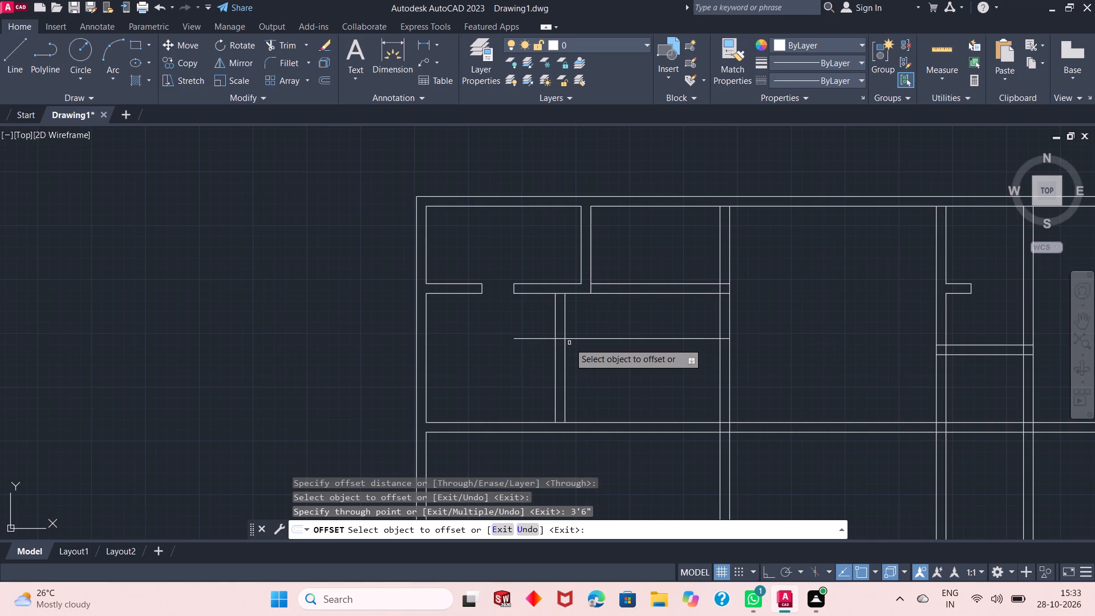
pyautogui.click(601, 424)
pyautogui.write('3\'6"')
pyautogui.press('Return')
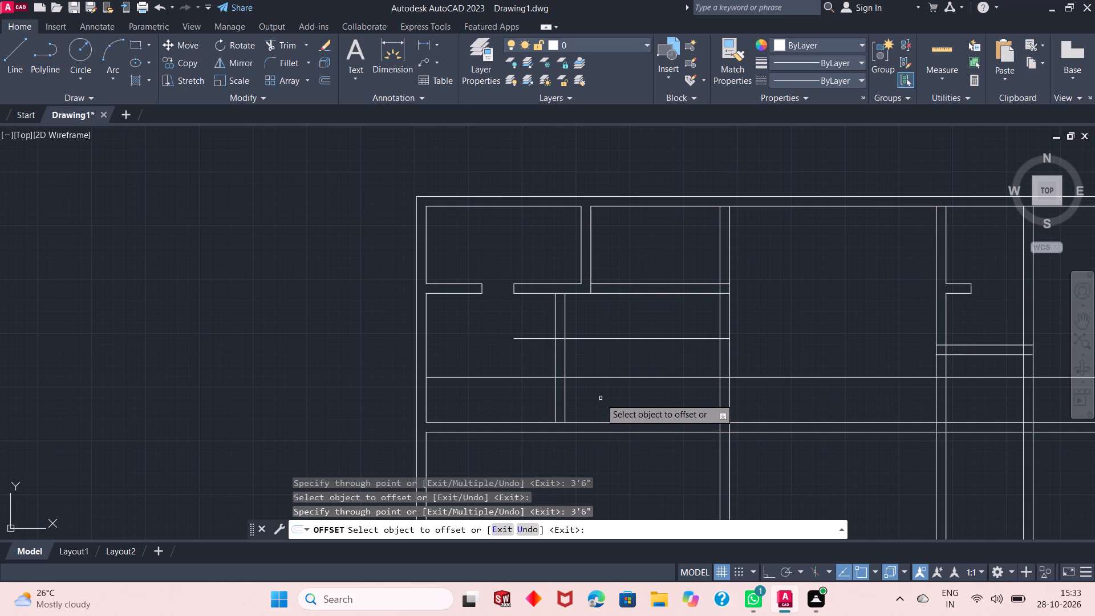
pyautogui.rightClick(593, 348)
pyautogui.click(609, 357)
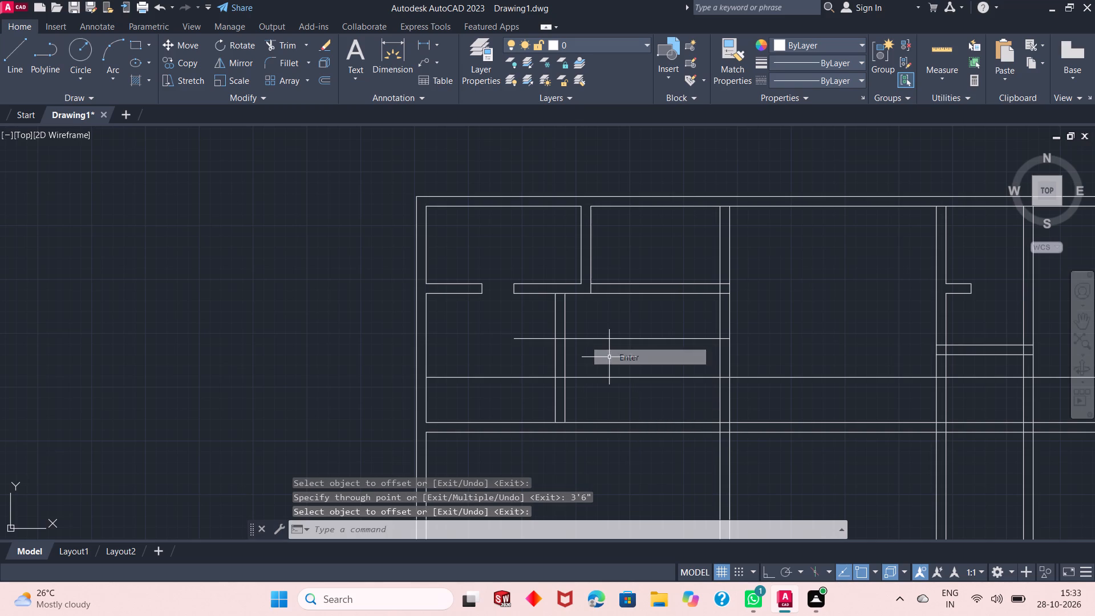
# Trim the excess of both 3'6" offset lines and the new partition between them to leave a capped door opening.
pyautogui.click(278, 46)
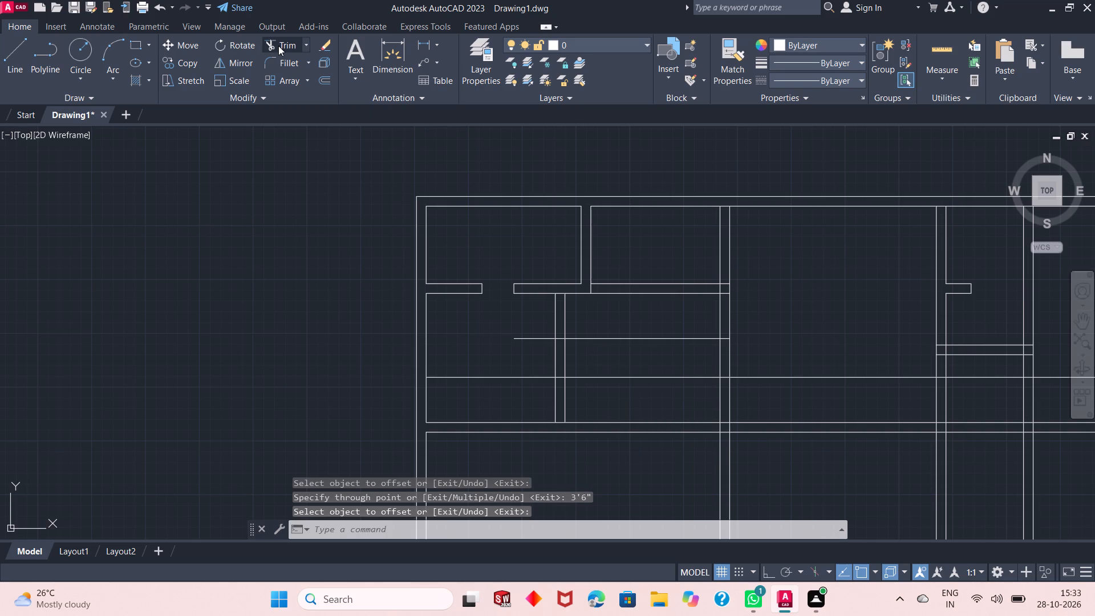
pyautogui.click(678, 376)
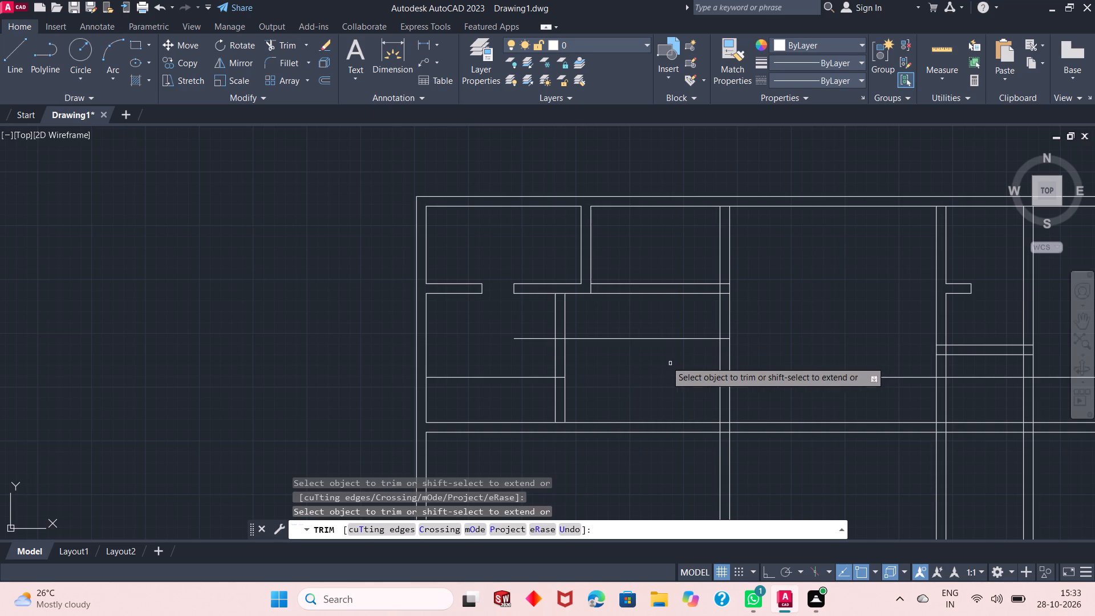
pyautogui.click(649, 339)
pyautogui.click(725, 337)
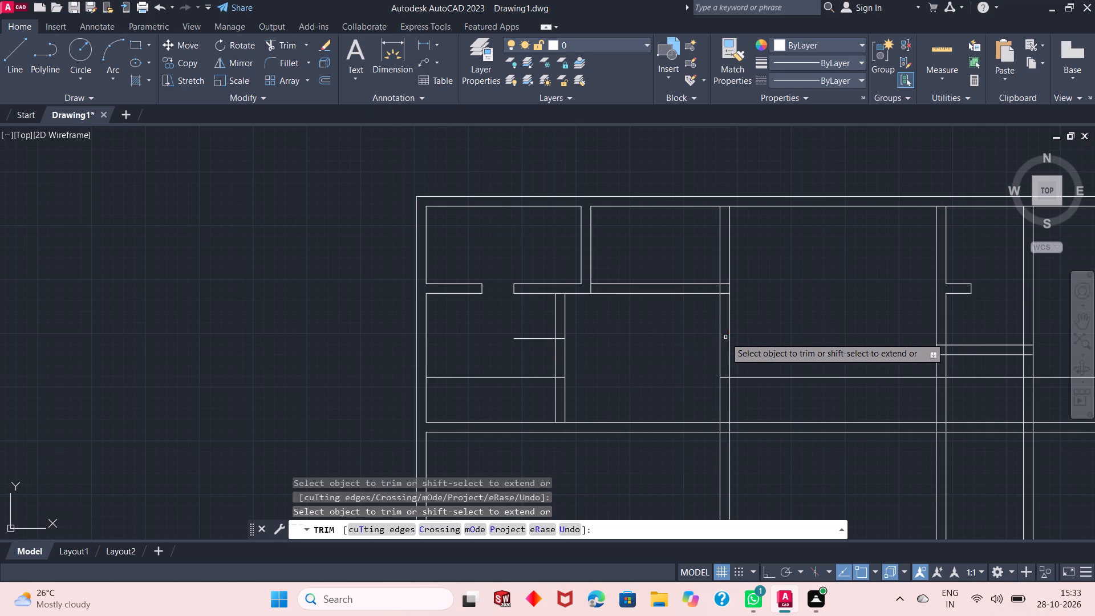
pyautogui.click(541, 337)
pyautogui.click(523, 379)
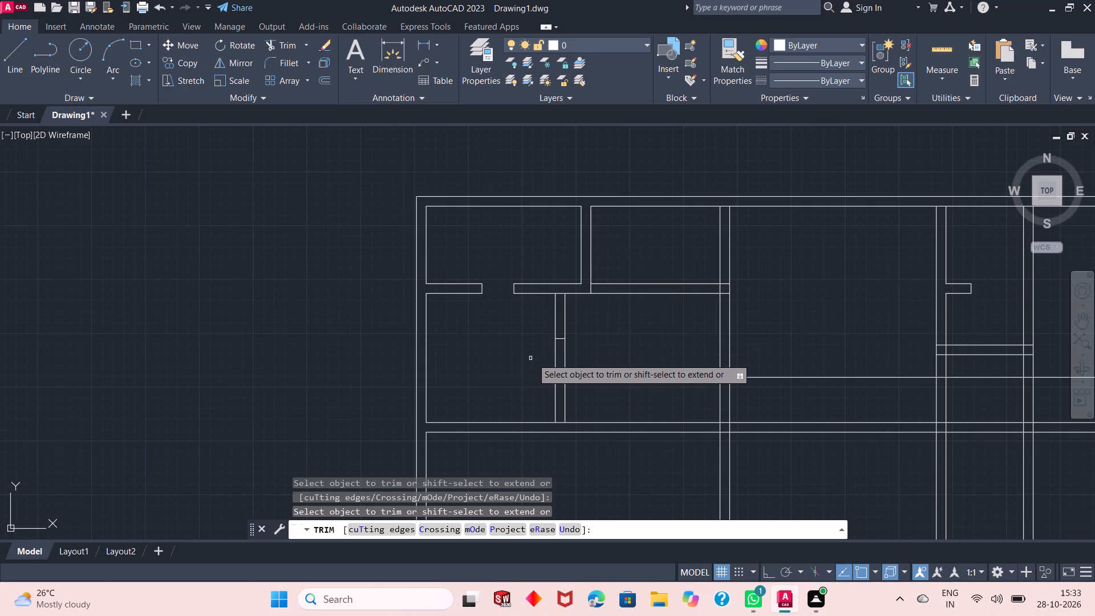
pyautogui.click(534, 358)
pyautogui.click(582, 352)
pyautogui.rightClick(591, 346)
pyautogui.click(613, 352)
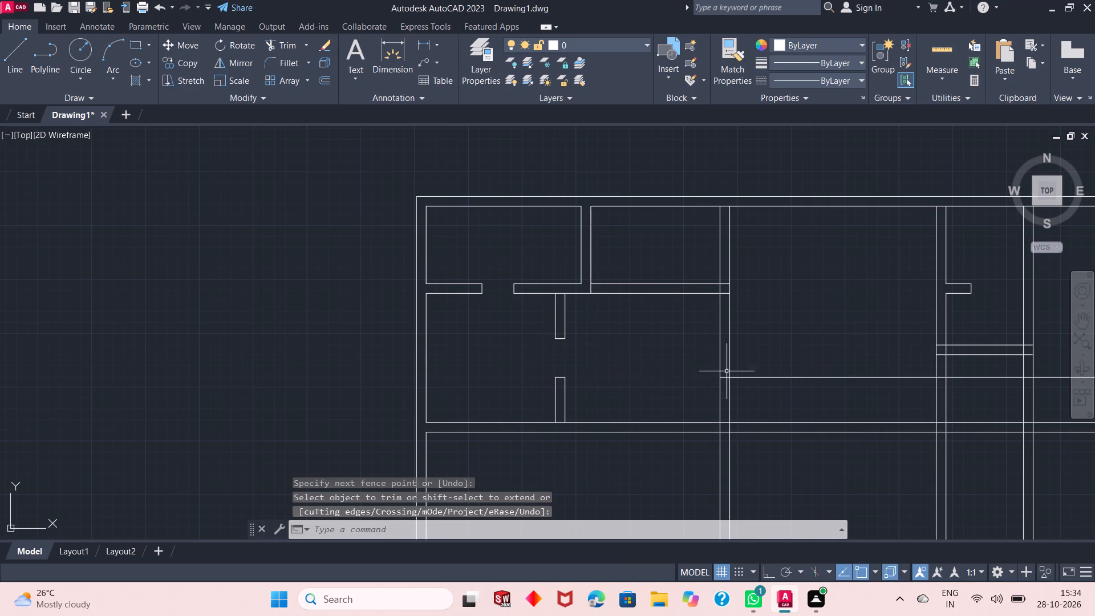
# Erase the leftover offset line extending across the rooms from the second long vertical wall.
pyautogui.click(808, 371)
pyautogui.click(786, 386)
pyautogui.rightClick(765, 309)
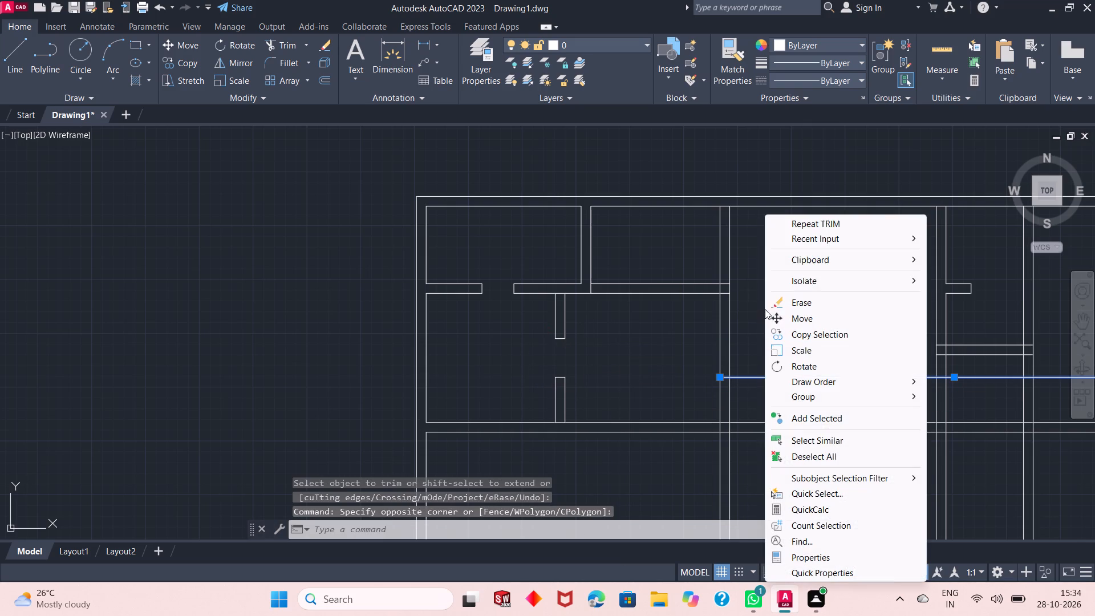
pyautogui.click(786, 308)
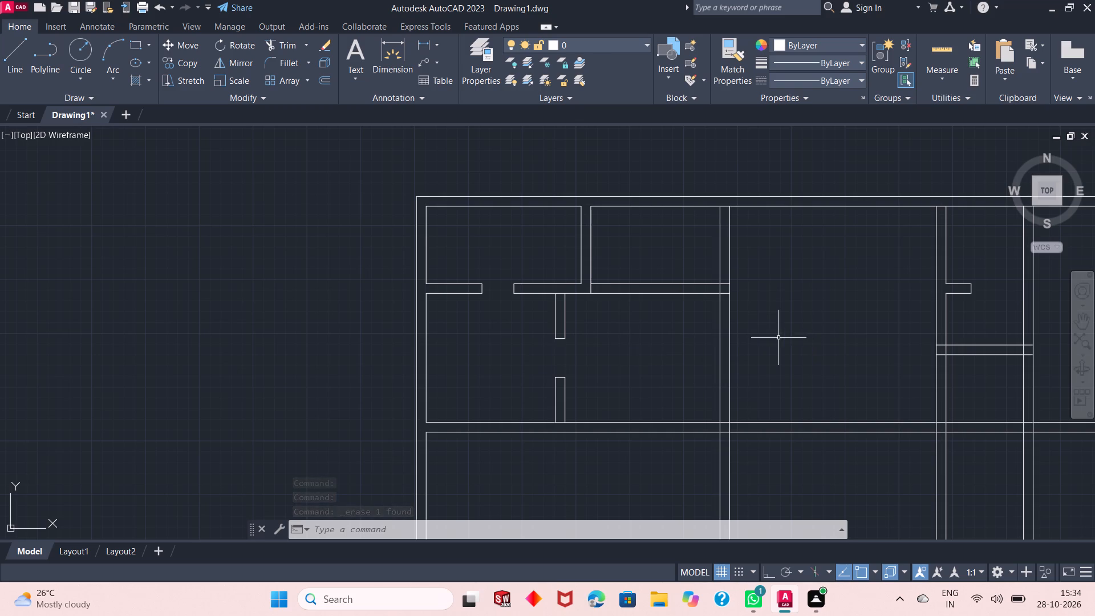
# Offset the right line of the partition between the two upper-left rooms 6" into the second room.
pyautogui.scroll(2, 511, 397)
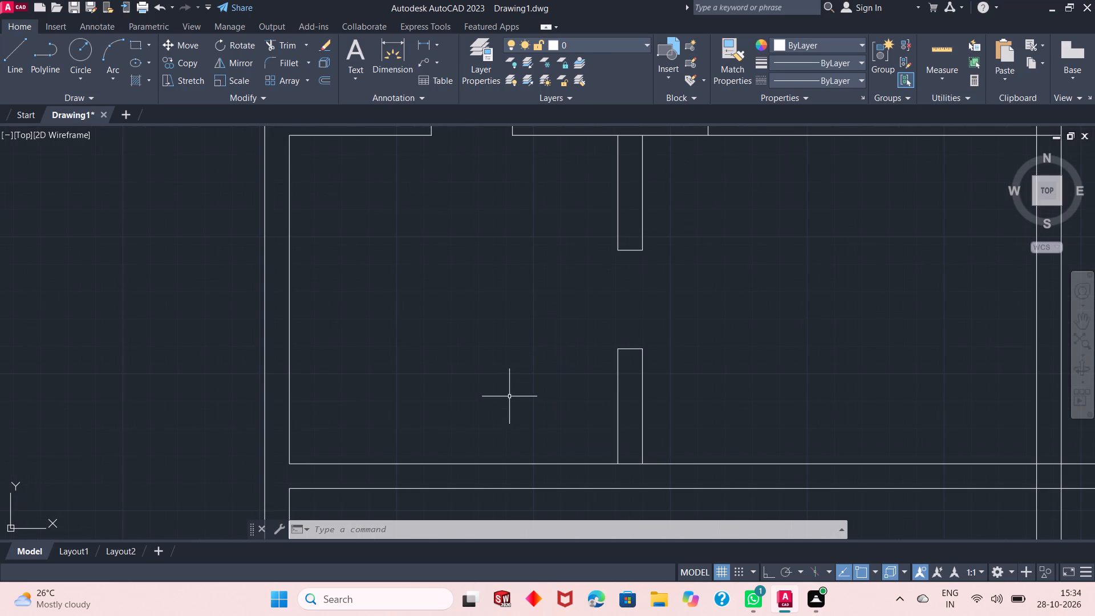
pyautogui.scroll(-3, 509, 396)
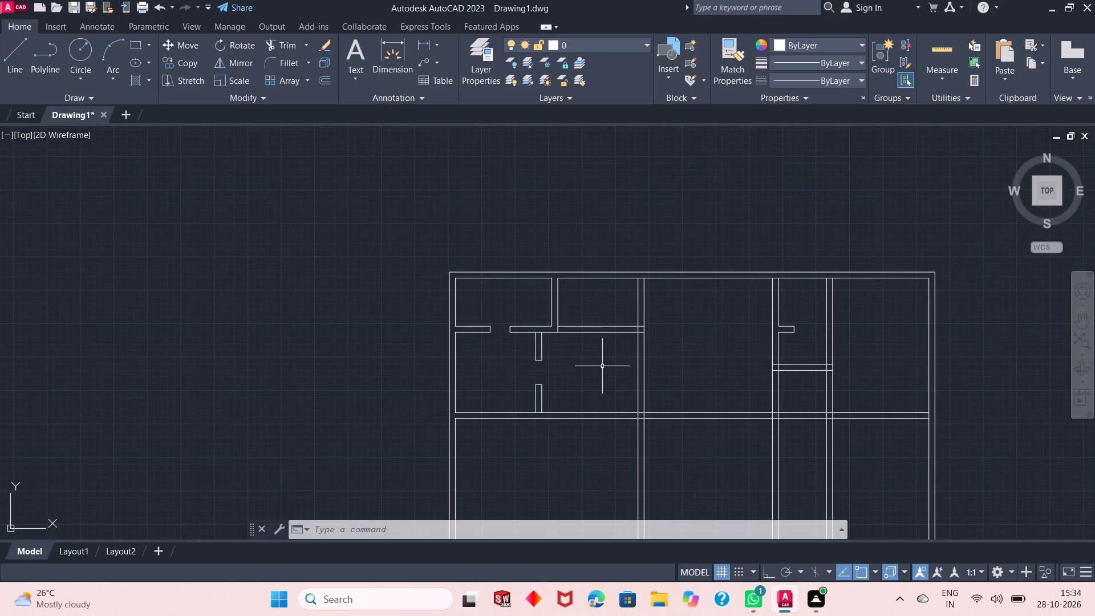
pyautogui.scroll(1, 604, 291)
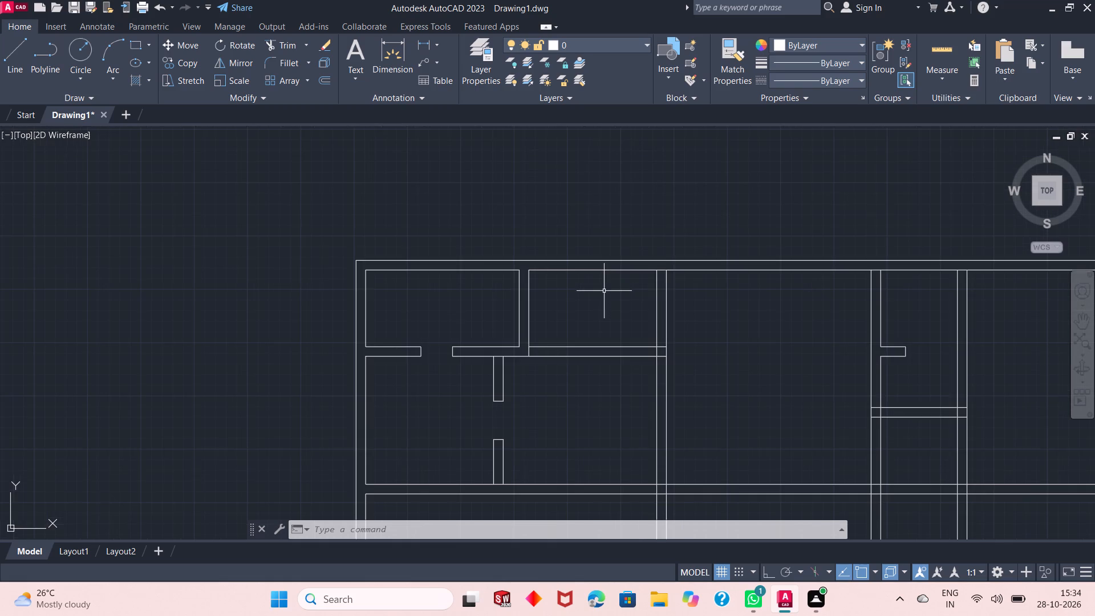
pyautogui.scroll(1, 601, 297)
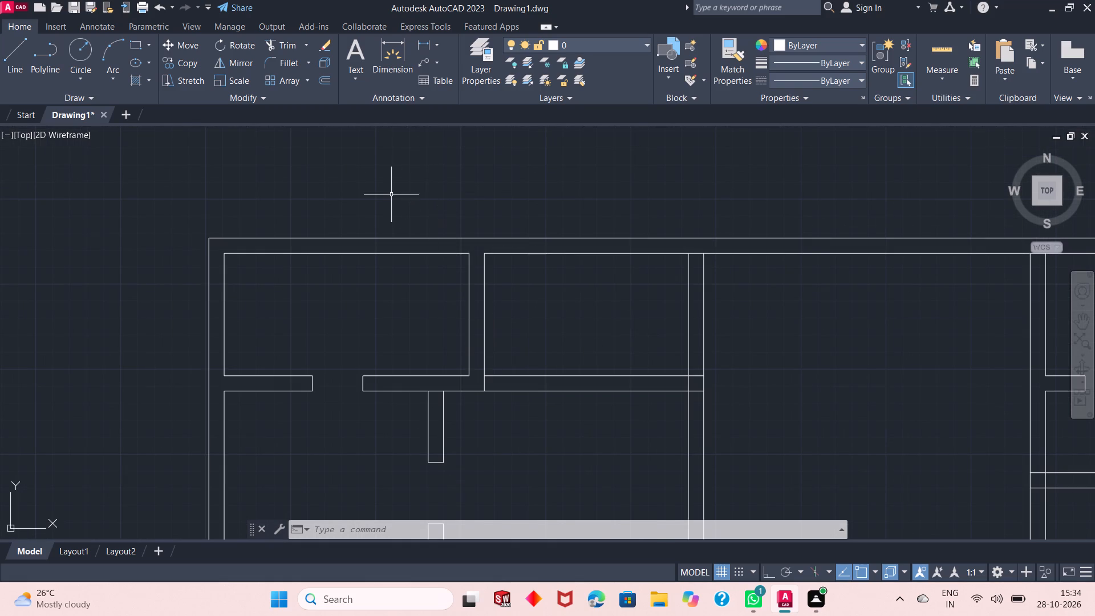
pyautogui.click(322, 82)
pyautogui.rightClick(335, 177)
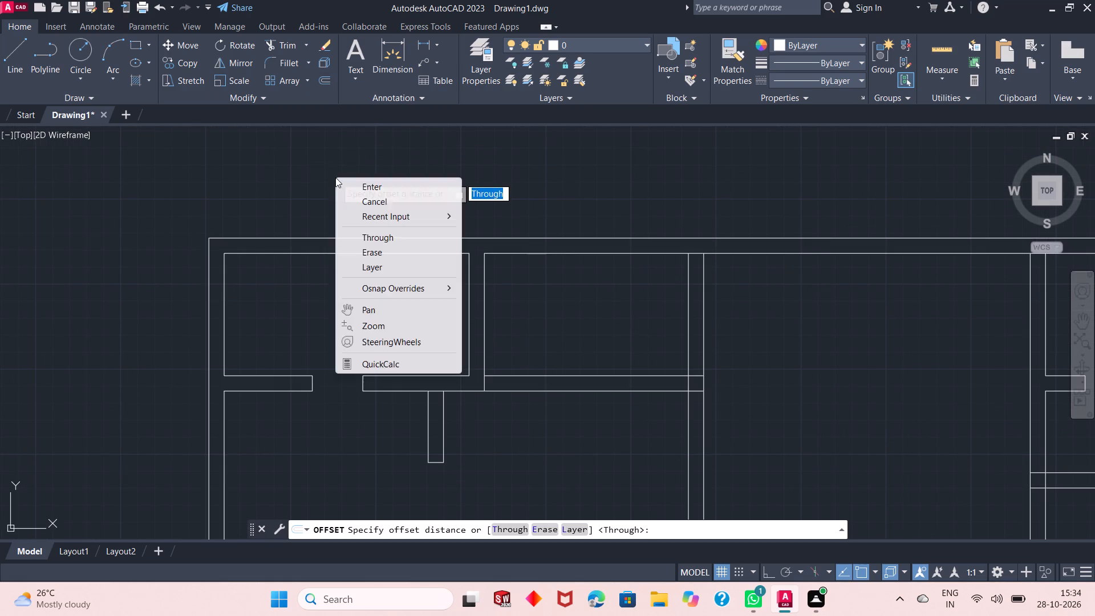
pyautogui.click(353, 186)
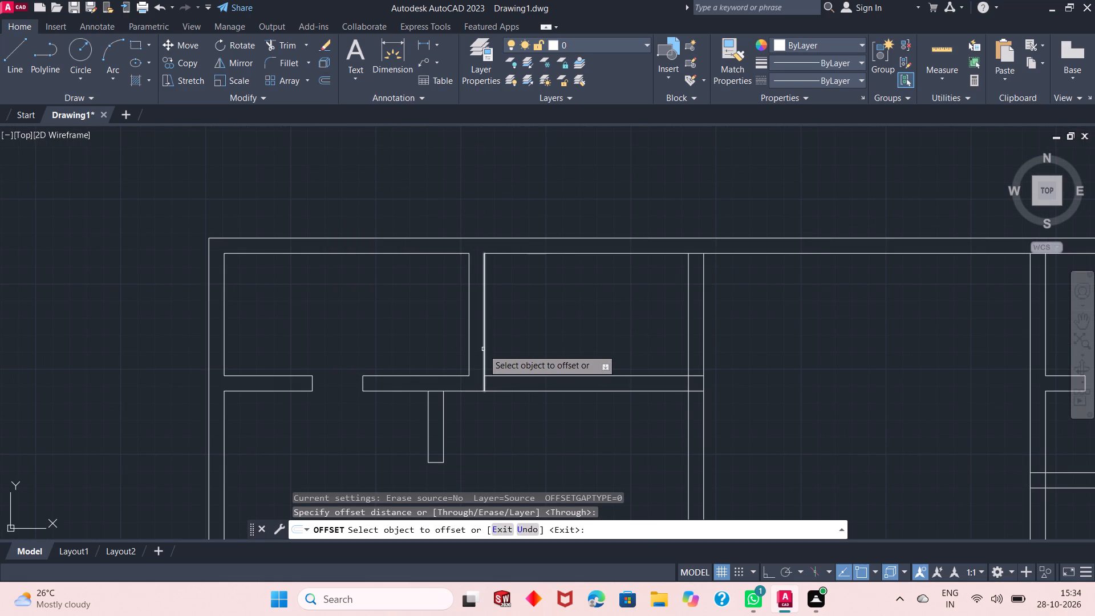
pyautogui.click(483, 349)
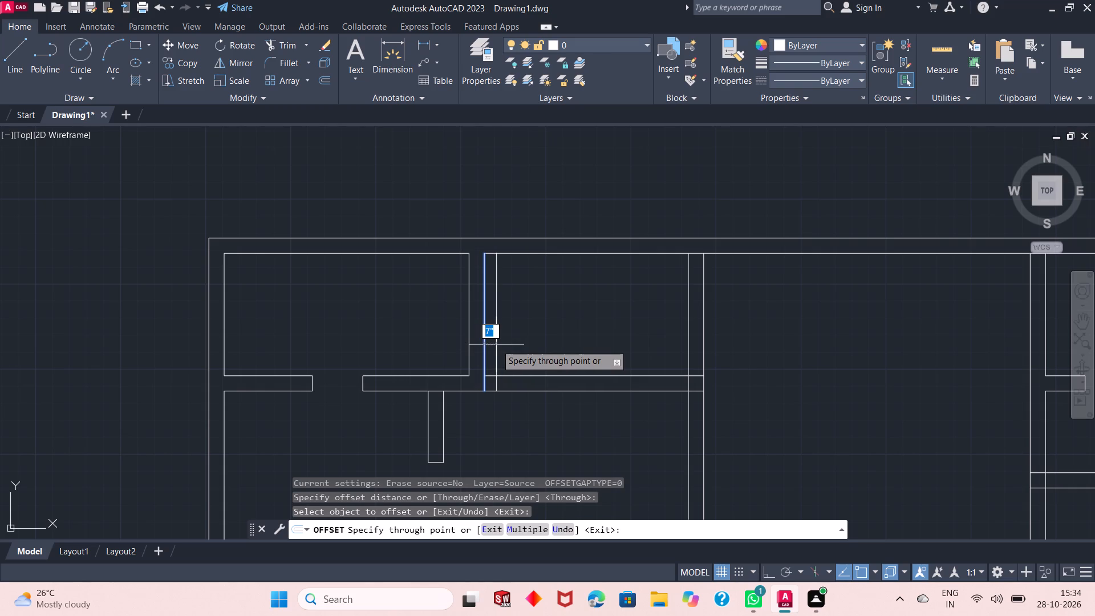
pyautogui.write('6"')
pyautogui.press('Return')
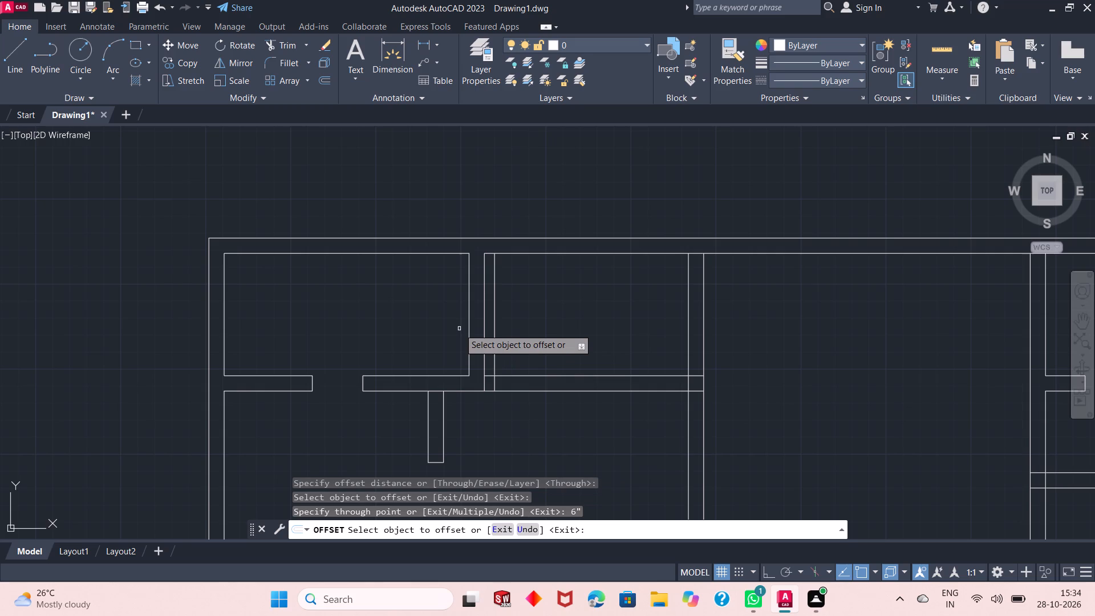
pyautogui.rightClick(526, 306)
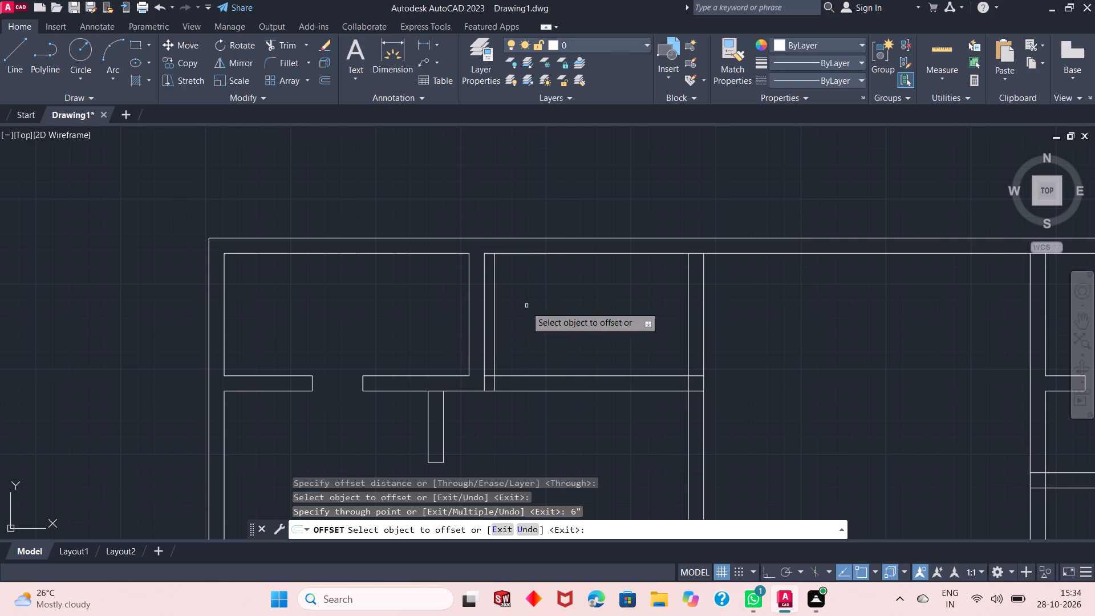
pyautogui.click(544, 313)
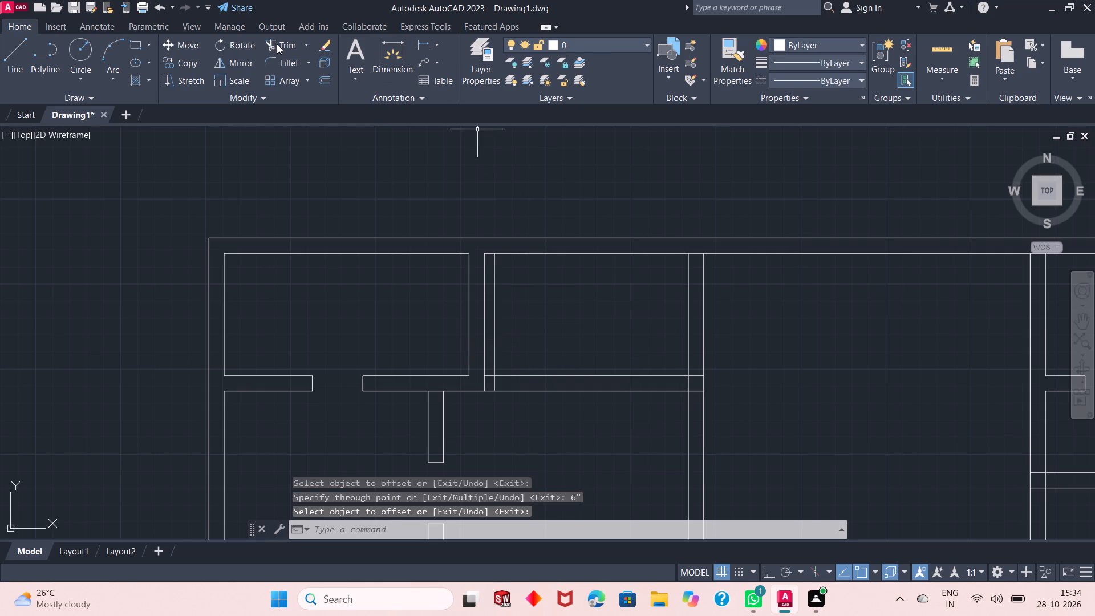
# Trim the 6" offset line above the upper horizontal wall and the partition's right line within that wall, leaving a door-jamb line.
pyautogui.click(277, 44)
pyautogui.click(510, 302)
pyautogui.click(493, 325)
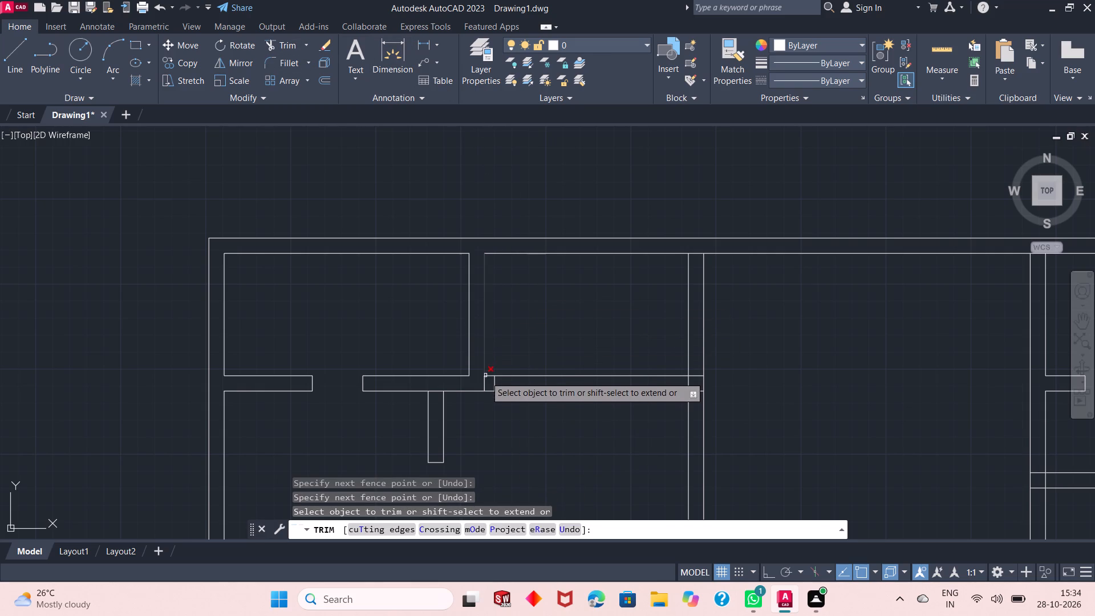
pyautogui.click(485, 384)
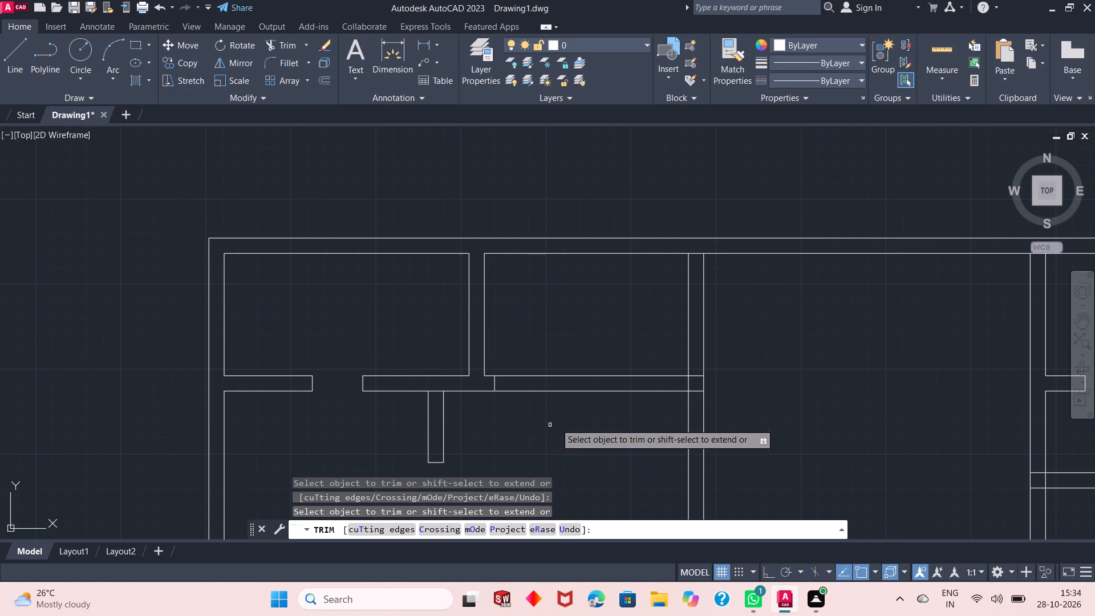
# Trim the junctions of the long vertical wall beside the second room with the upper horizontal wall and the top outer wall's inner line.
pyautogui.click(692, 369)
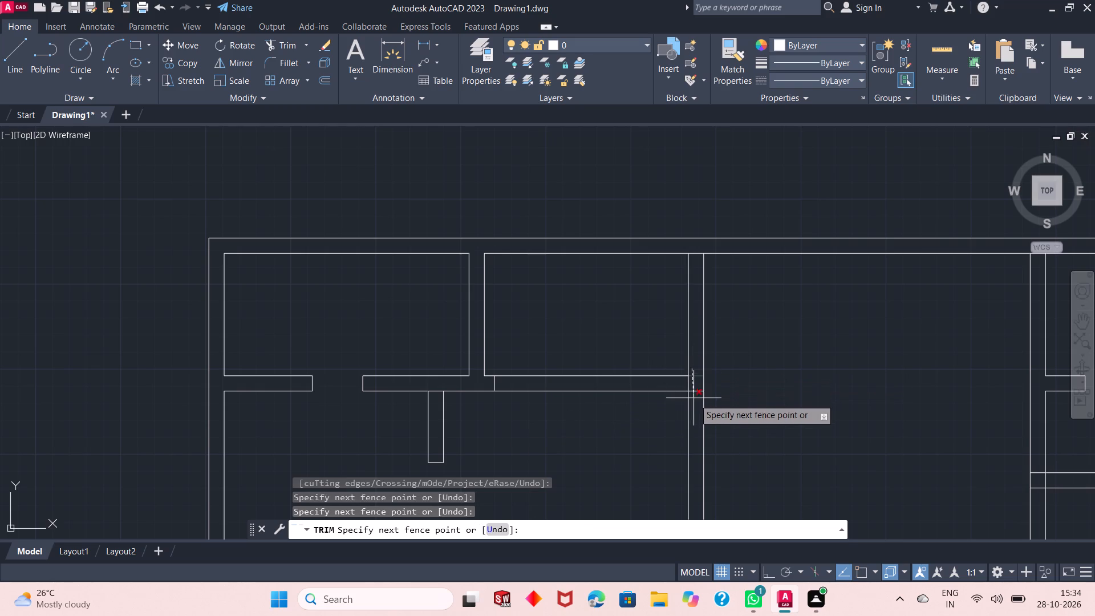
pyautogui.click(694, 399)
pyautogui.click(688, 387)
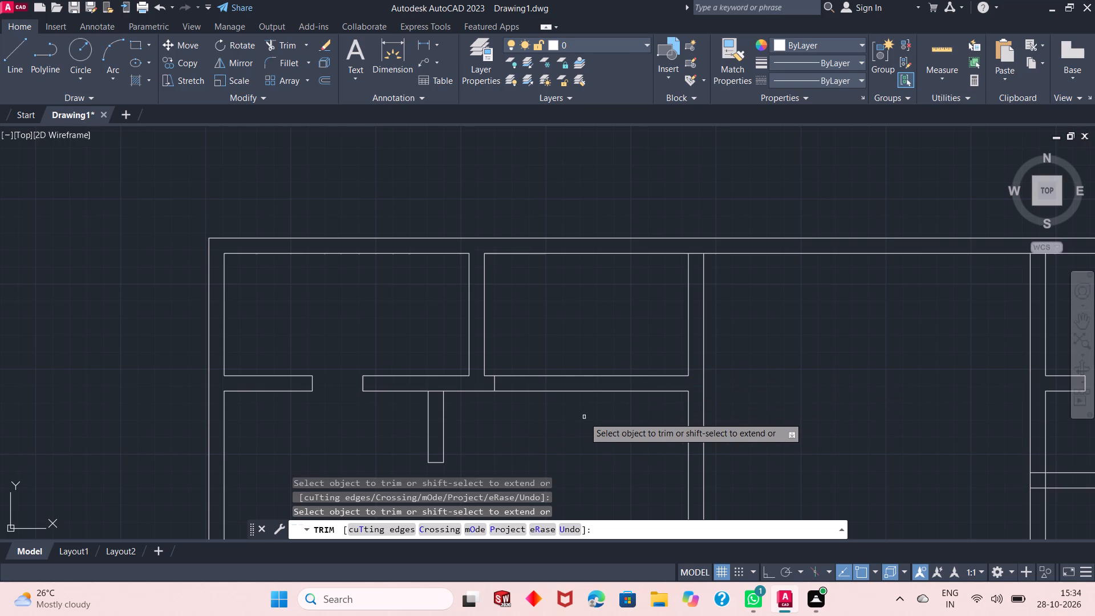
pyautogui.click(698, 253)
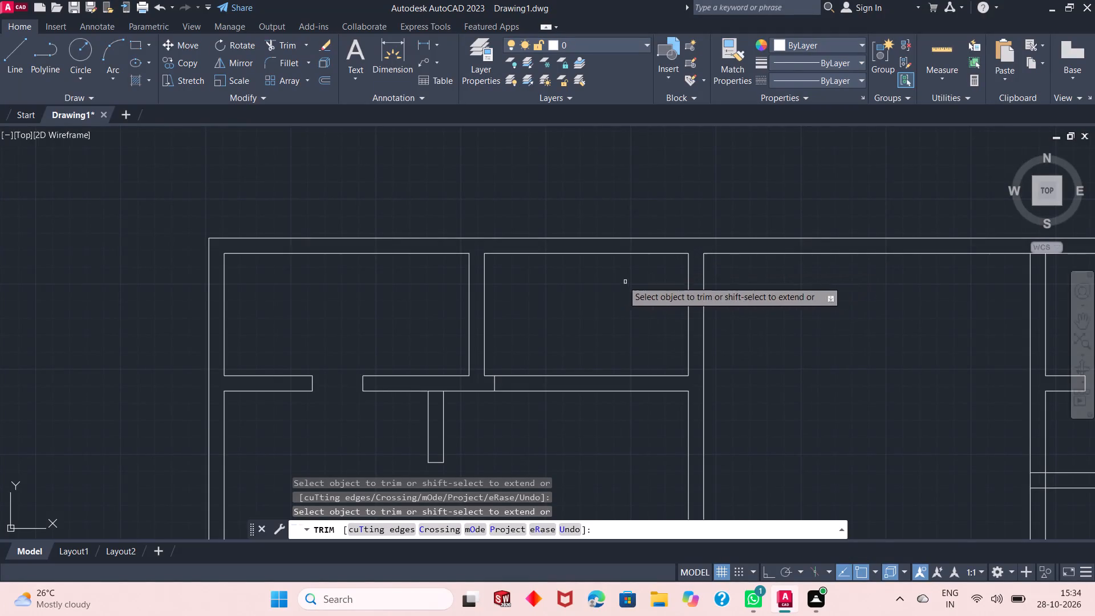
# Trim away both lines of that long vertical wall below the middle horizontal wall.
pyautogui.scroll(-1, 505, 289)
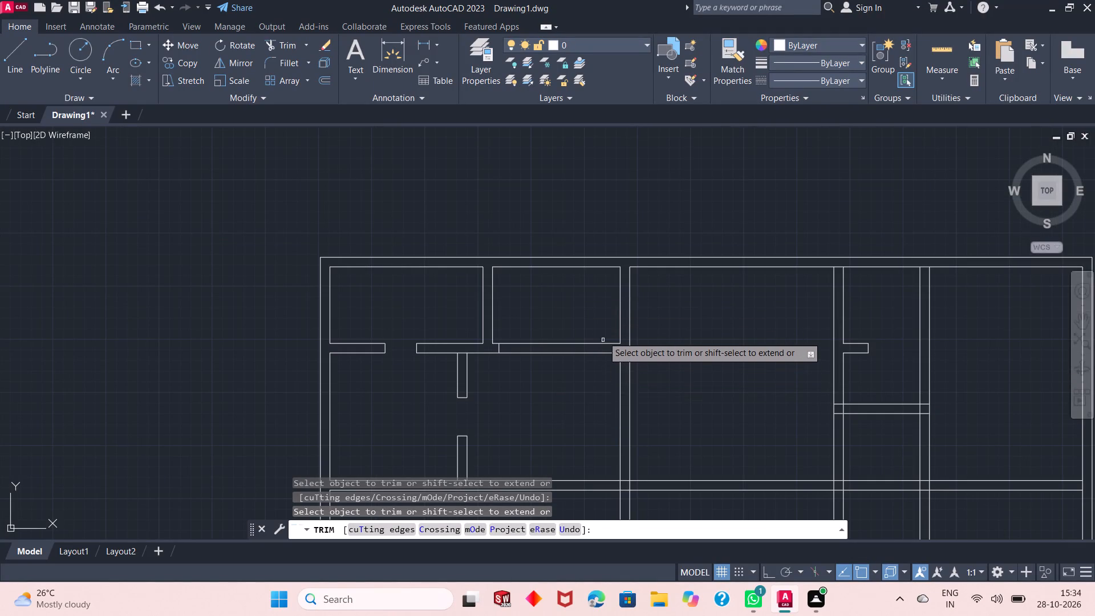
pyautogui.scroll(-1, 602, 317)
pyautogui.scroll(3, 565, 432)
pyautogui.scroll(-1, 555, 438)
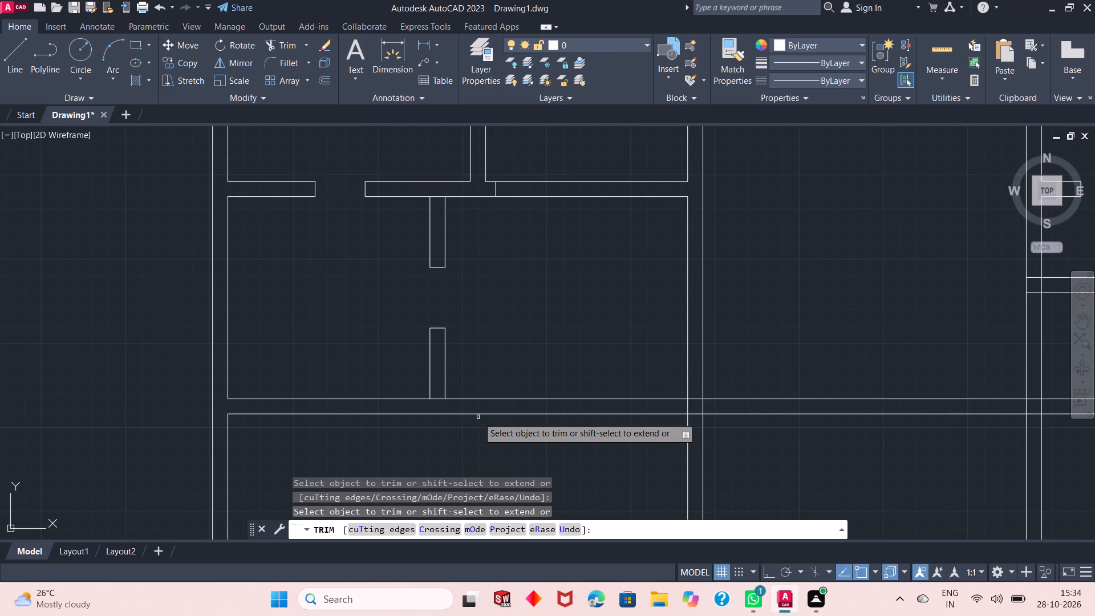
pyautogui.scroll(-1, 586, 342)
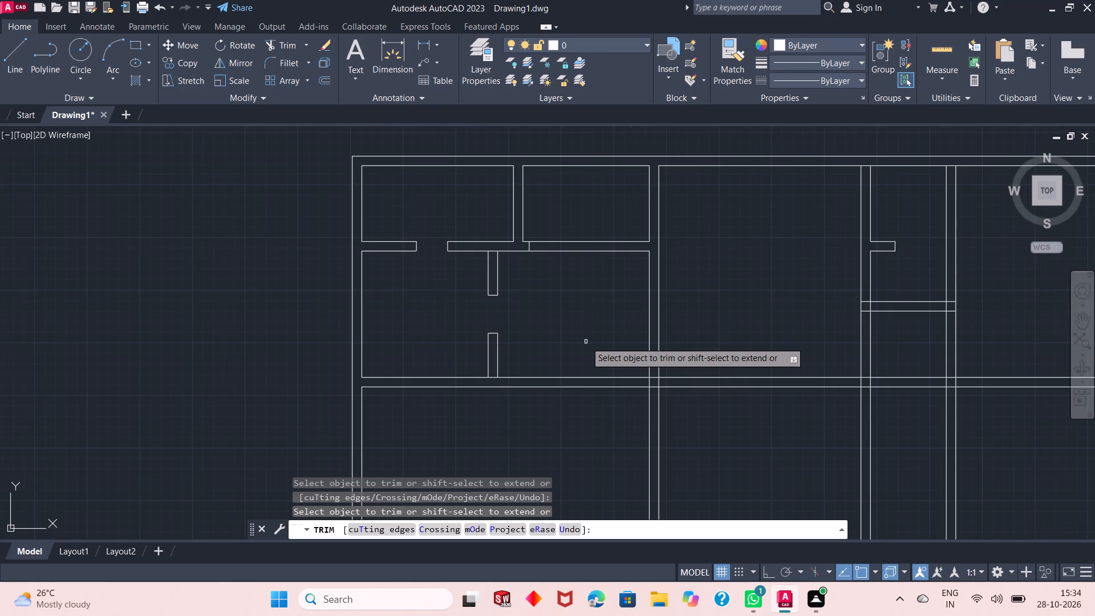
pyautogui.scroll(2, 586, 342)
pyautogui.scroll(-4, 570, 303)
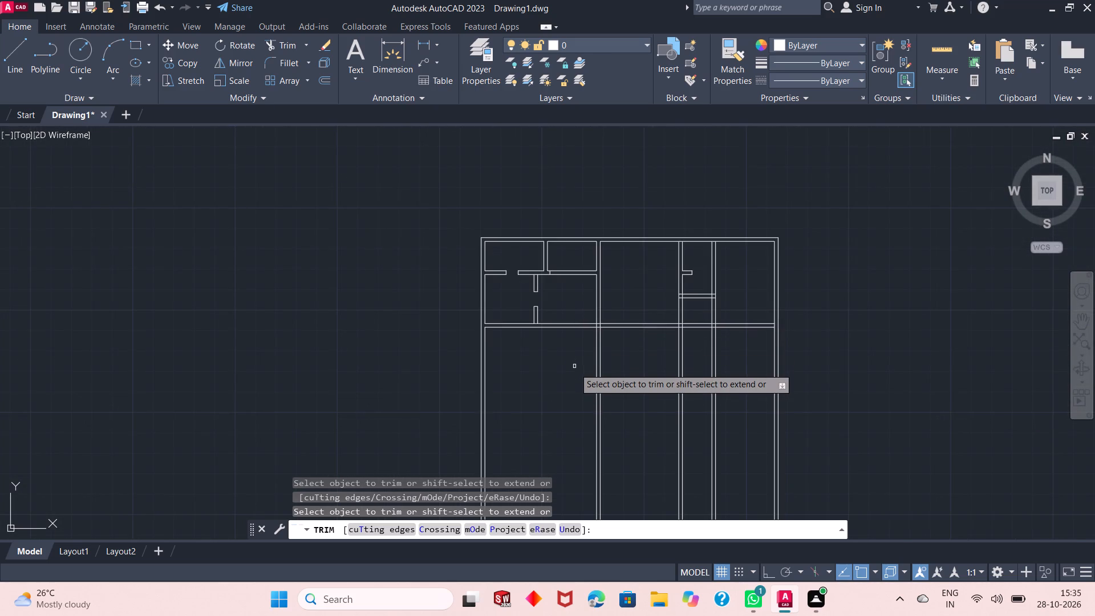
pyautogui.scroll(1, 574, 368)
pyautogui.click(652, 366)
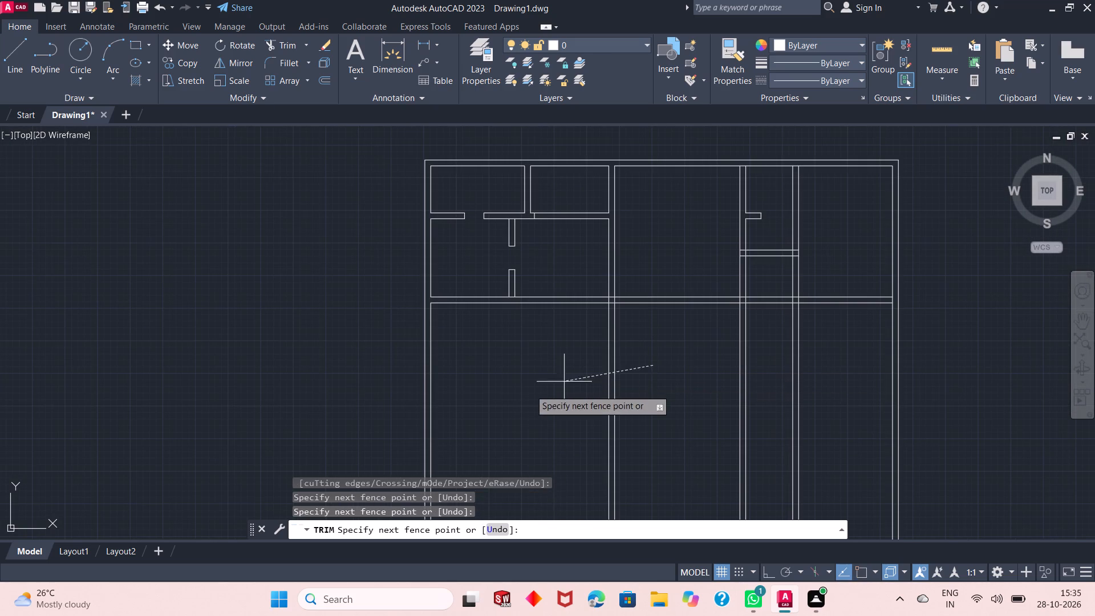
pyautogui.click(528, 391)
# Trim the middle horizontal wall's upper line and both vertical wall lines where they overlap at the junction.
pyautogui.scroll(3, 607, 297)
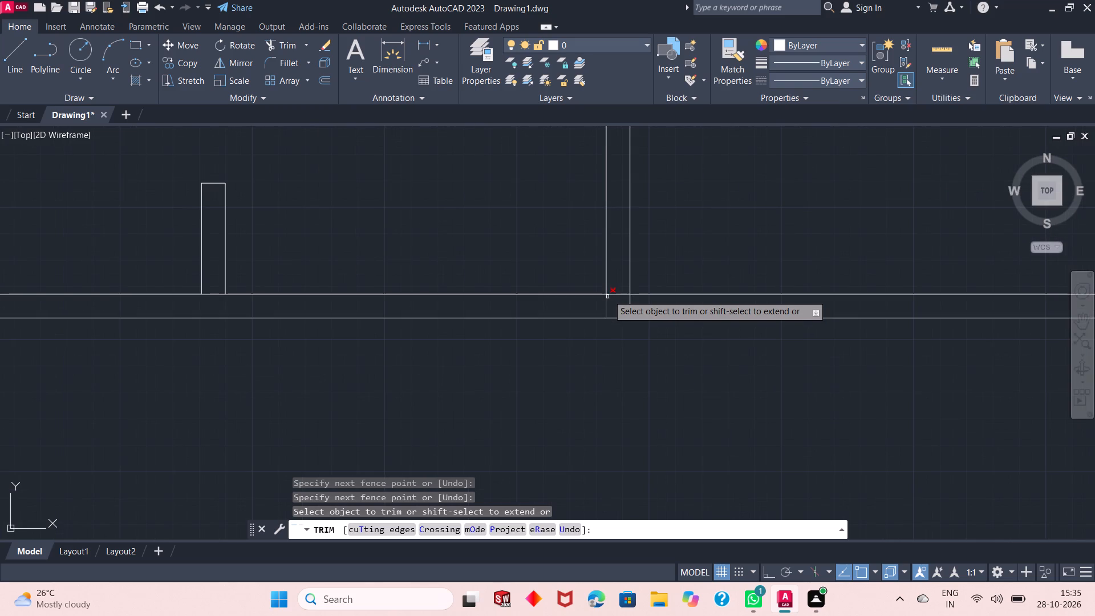
pyautogui.click(622, 289)
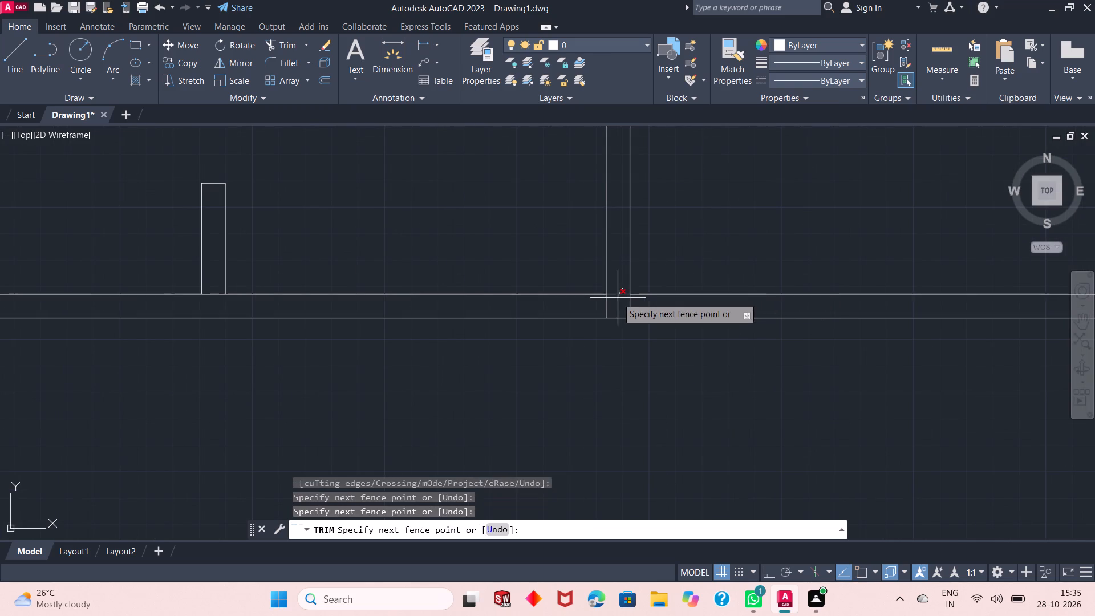
pyautogui.click(617, 298)
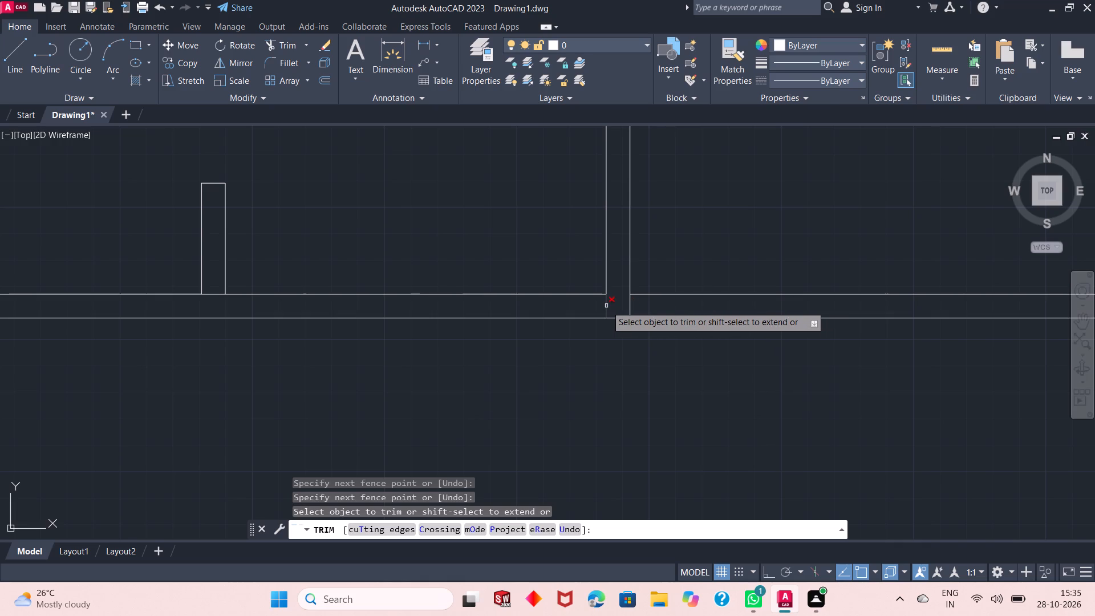
pyautogui.click(635, 304)
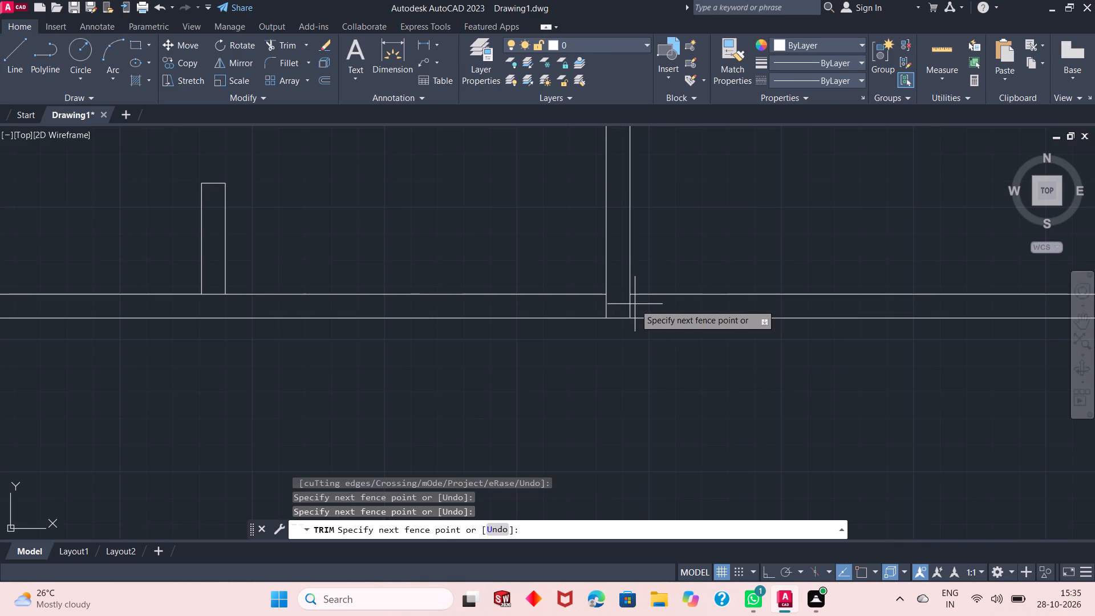
pyautogui.click(624, 307)
pyautogui.click(610, 302)
pyautogui.click(606, 303)
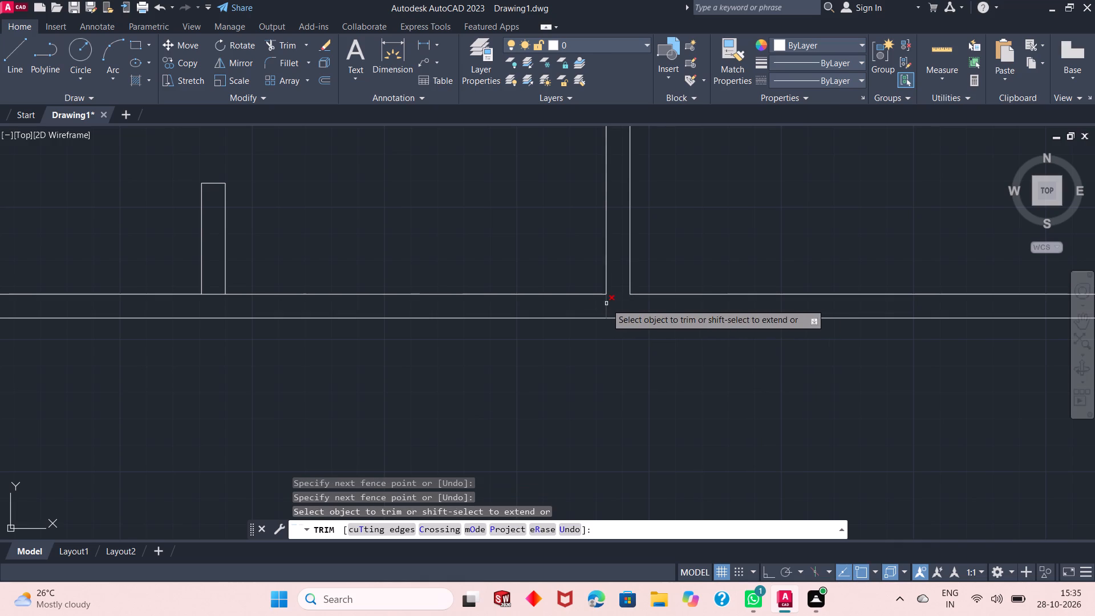
pyautogui.click(606, 304)
pyautogui.rightClick(589, 347)
pyautogui.click(603, 350)
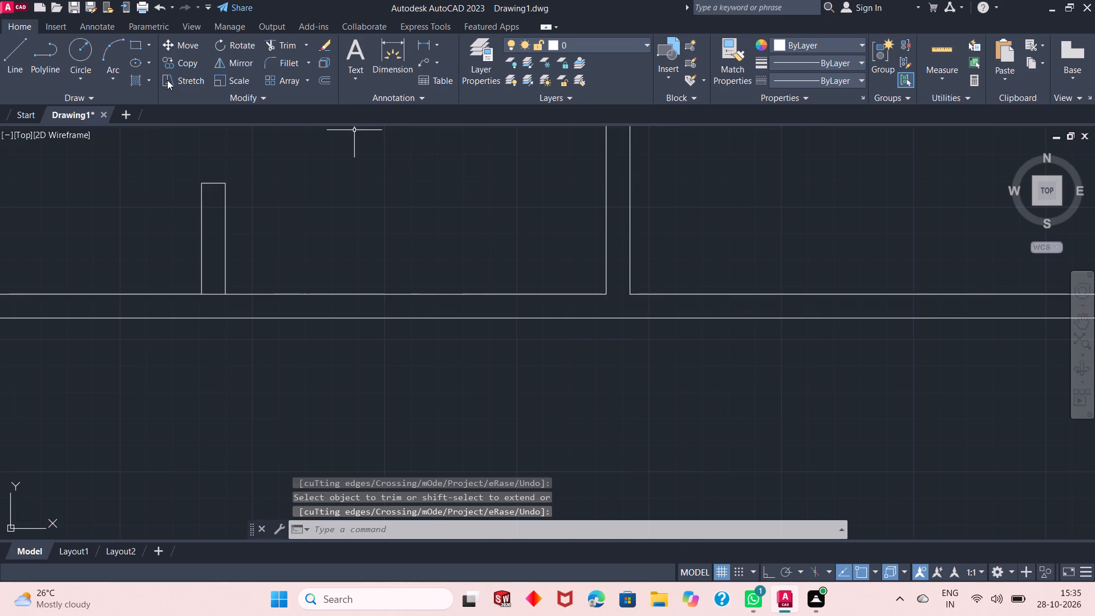
# With Ortho on, draw a line 6" left from the junction's inner corner, continuing straight down to the middle wall's lower line.
pyautogui.click(15, 54)
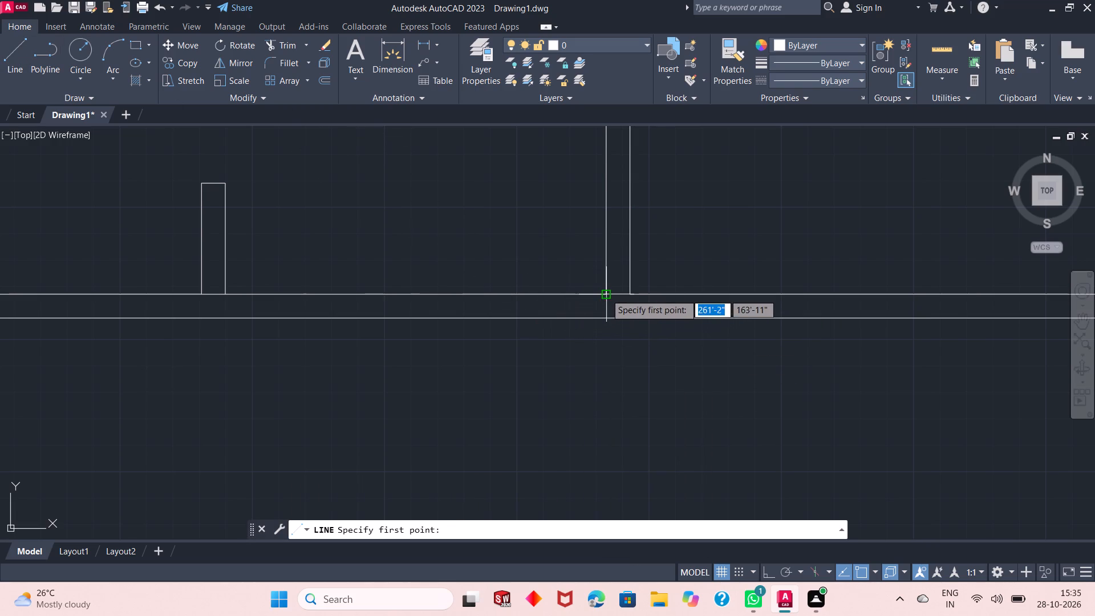
pyautogui.click(606, 294)
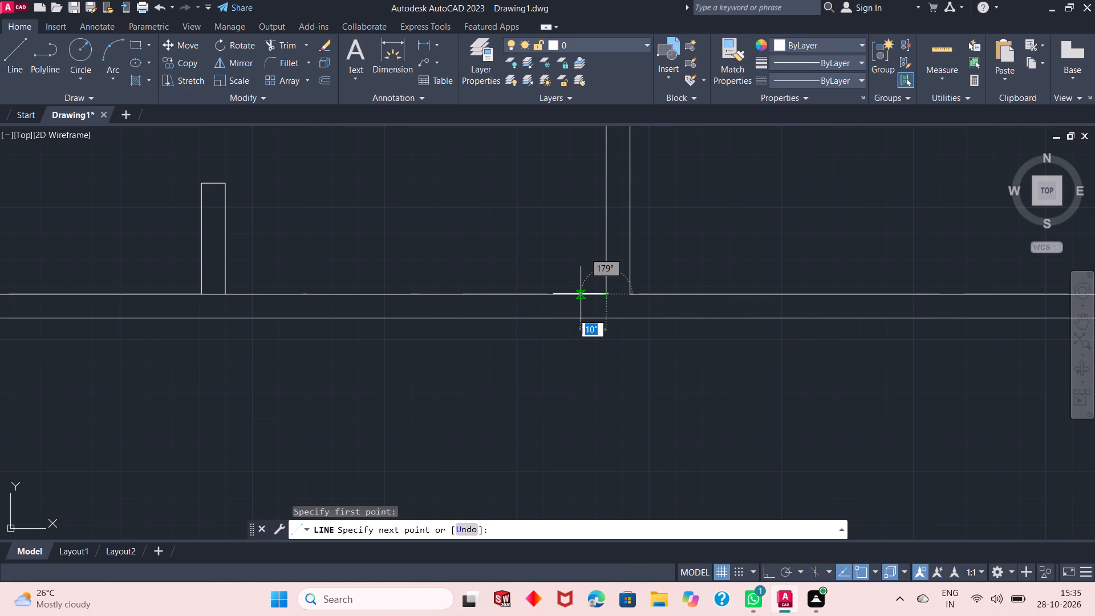
pyautogui.press('F8')
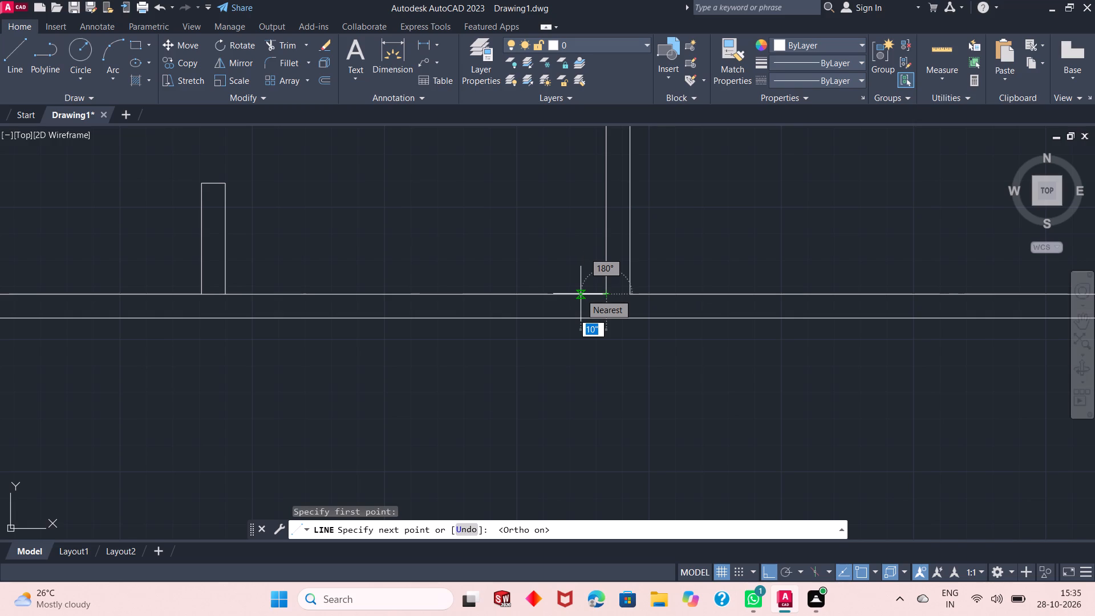
pyautogui.write('6"')
pyautogui.press('Return')
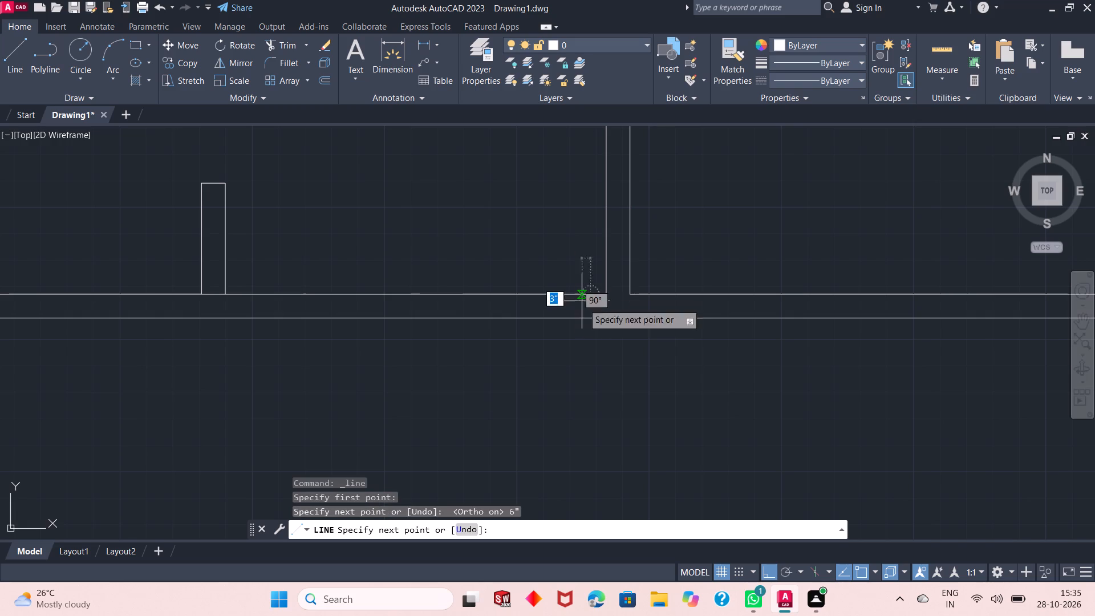
pyautogui.click(590, 319)
pyautogui.rightClick(590, 319)
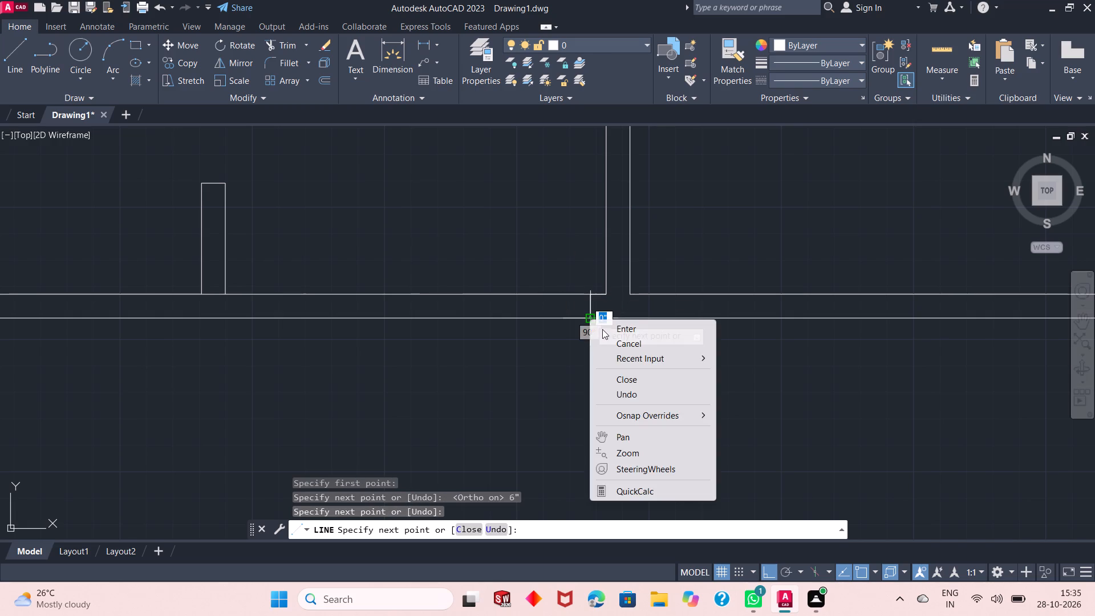
pyautogui.click(603, 330)
# Erase the 6" horizontal guide segment, leaving only the door-jamb line across the middle horizontal wall.
pyautogui.click(598, 294)
pyautogui.rightClick(542, 202)
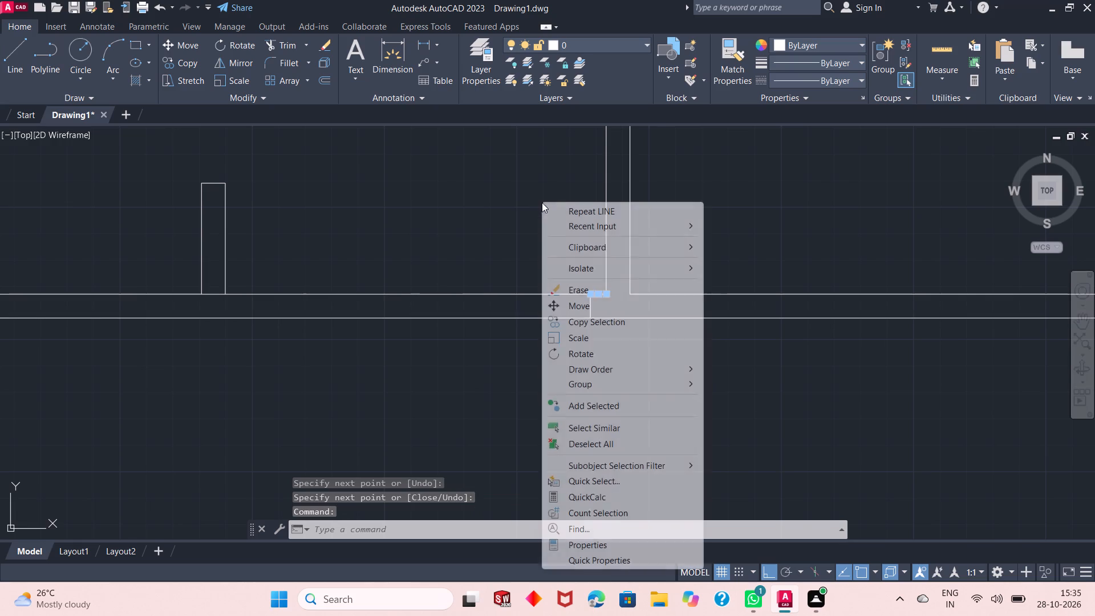
pyautogui.click(568, 288)
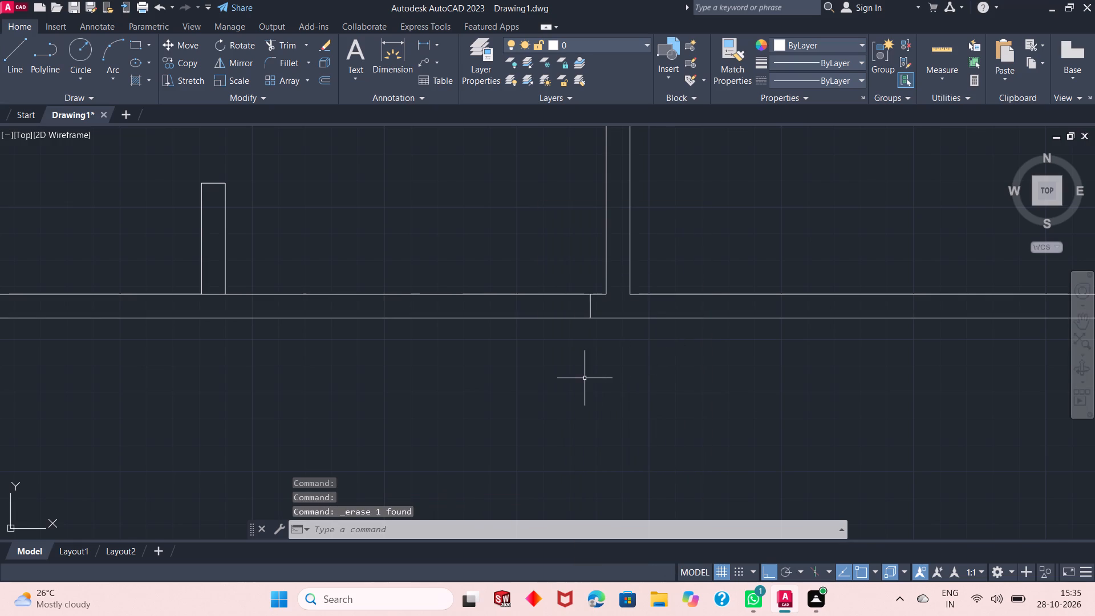
pyautogui.scroll(-1, 566, 380)
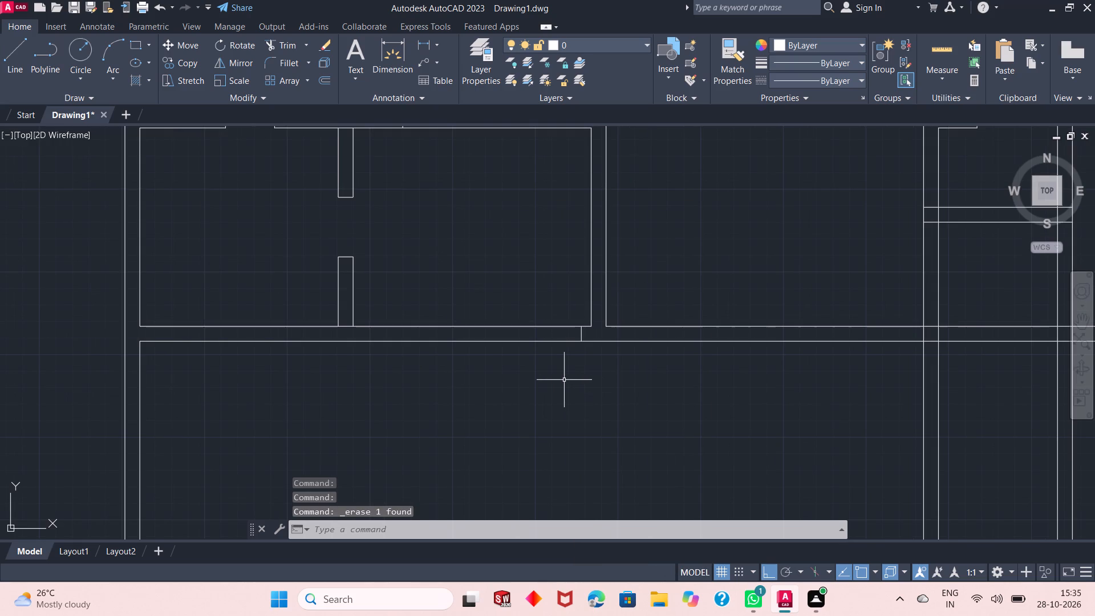
pyautogui.scroll(-2, 538, 345)
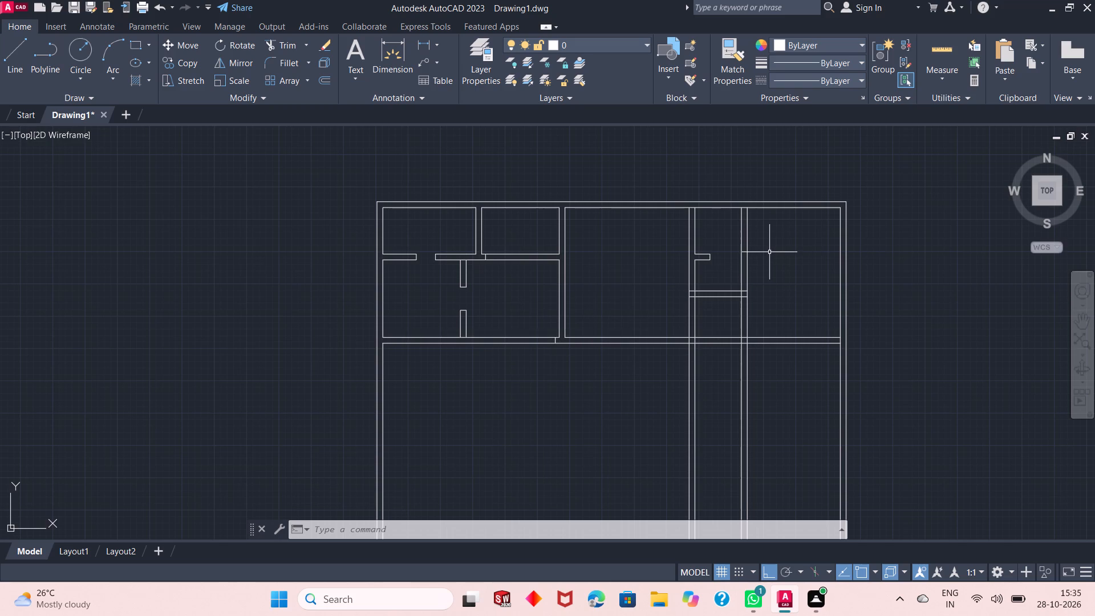
# Trim the short horizontal partition's overlapping lines at the left vertical wall junction and its upper line inside the right vertical wall.
pyautogui.scroll(1, 767, 252)
pyautogui.scroll(1, 725, 213)
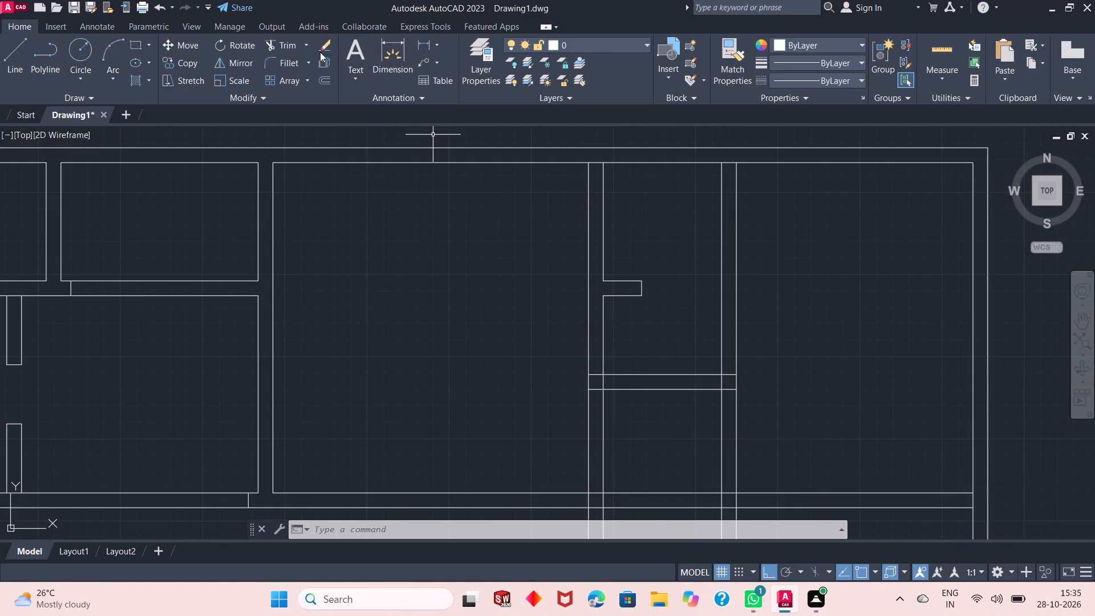
pyautogui.click(290, 48)
pyautogui.scroll(1, 657, 408)
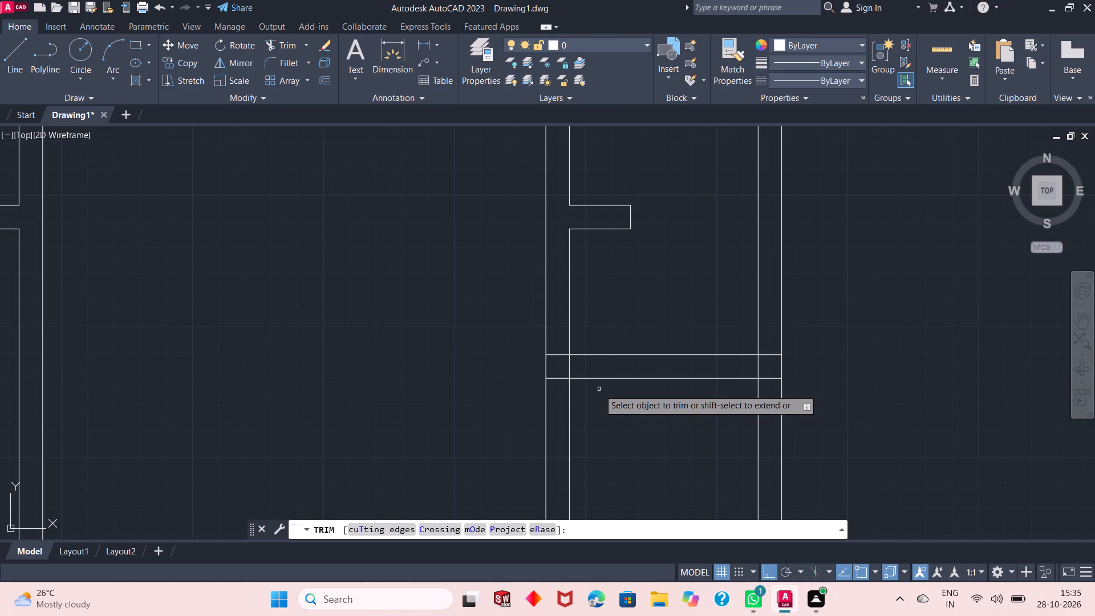
pyautogui.click(558, 339)
pyautogui.click(558, 402)
pyautogui.click(557, 376)
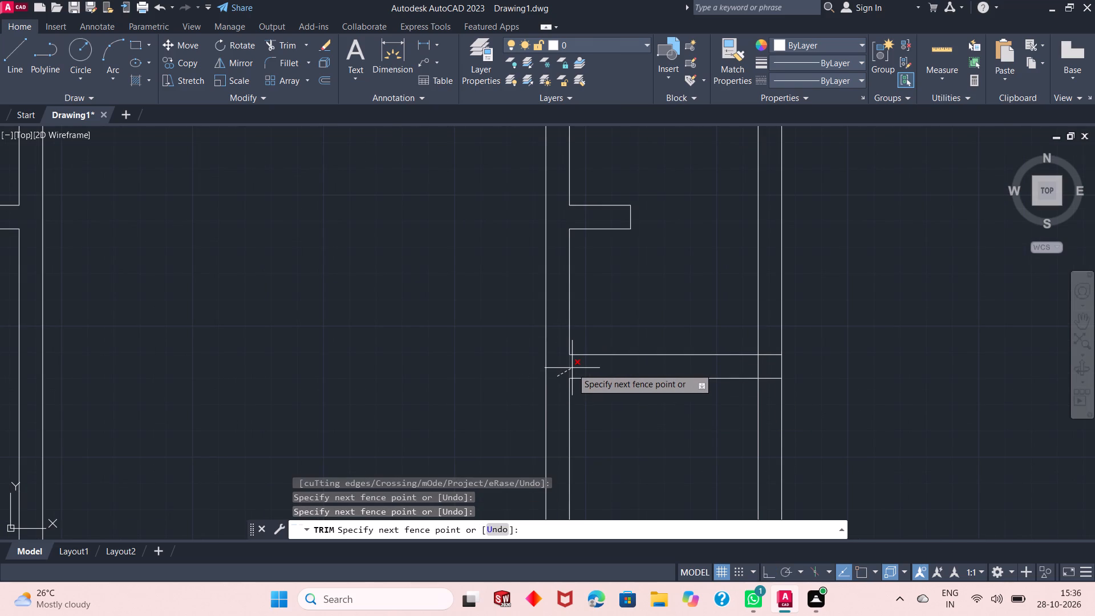
pyautogui.click(572, 368)
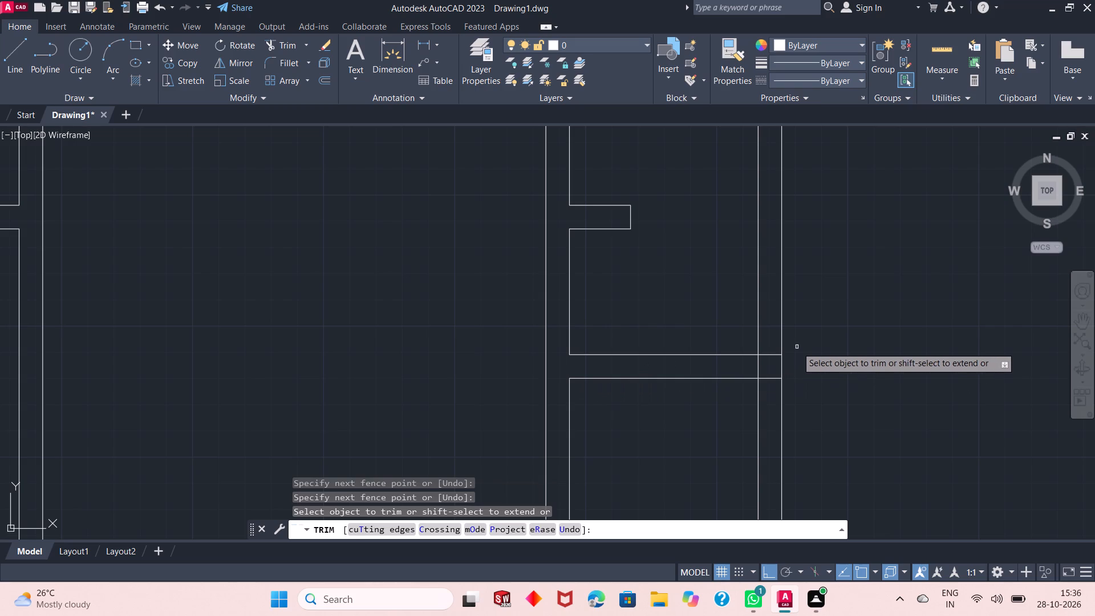
pyautogui.click(764, 355)
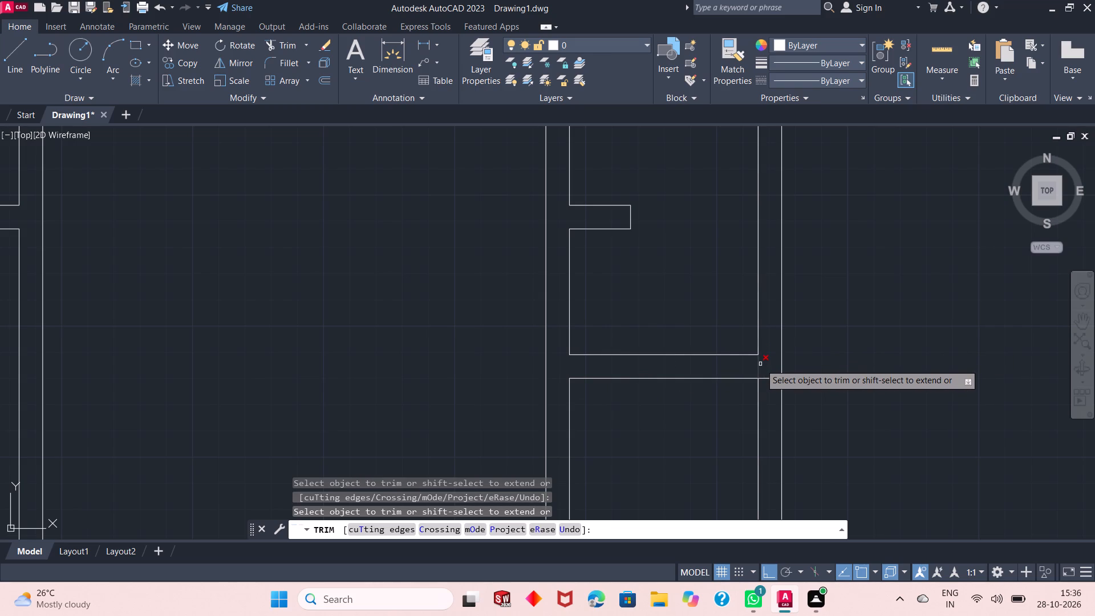
pyautogui.rightClick(849, 303)
pyautogui.click(851, 313)
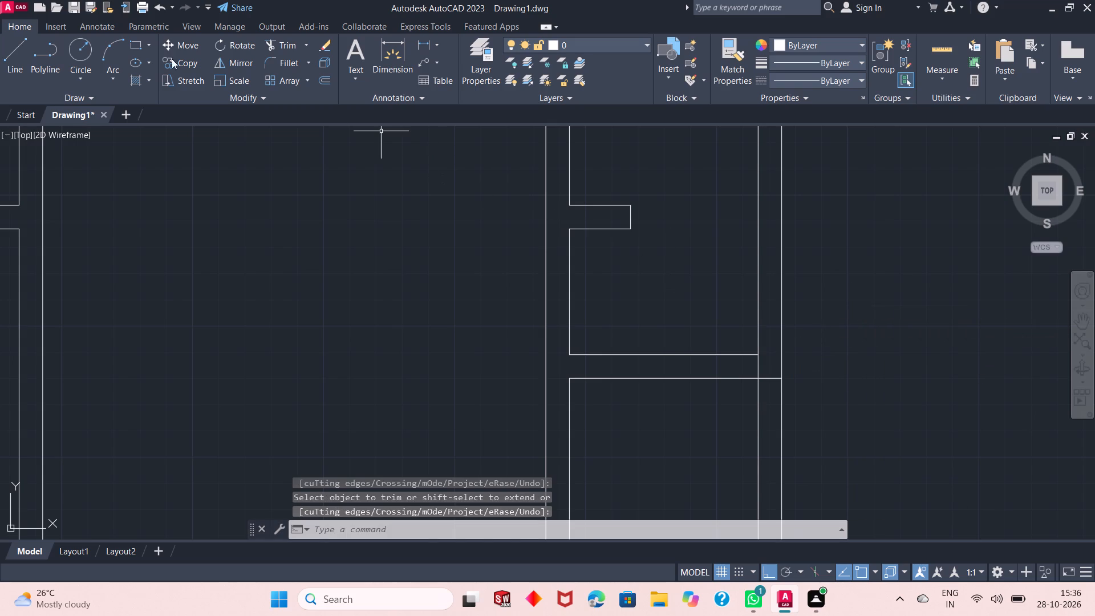
# Draw a line 6" left from the short partition's upper inner corner at the right vertical wall, continuing down to its lower line.
pyautogui.click(17, 56)
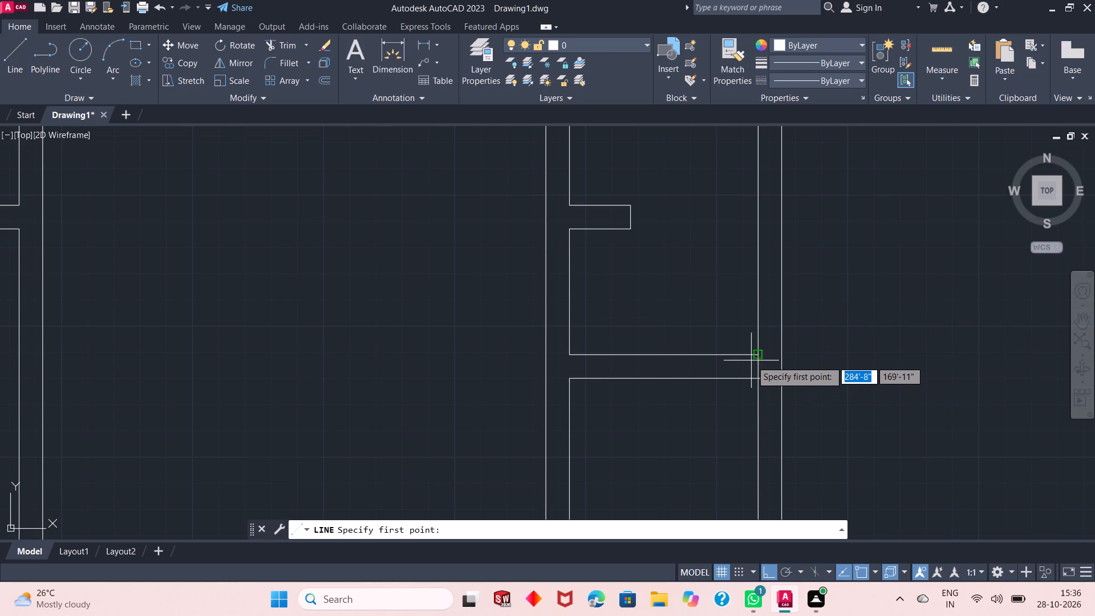
pyautogui.click(757, 358)
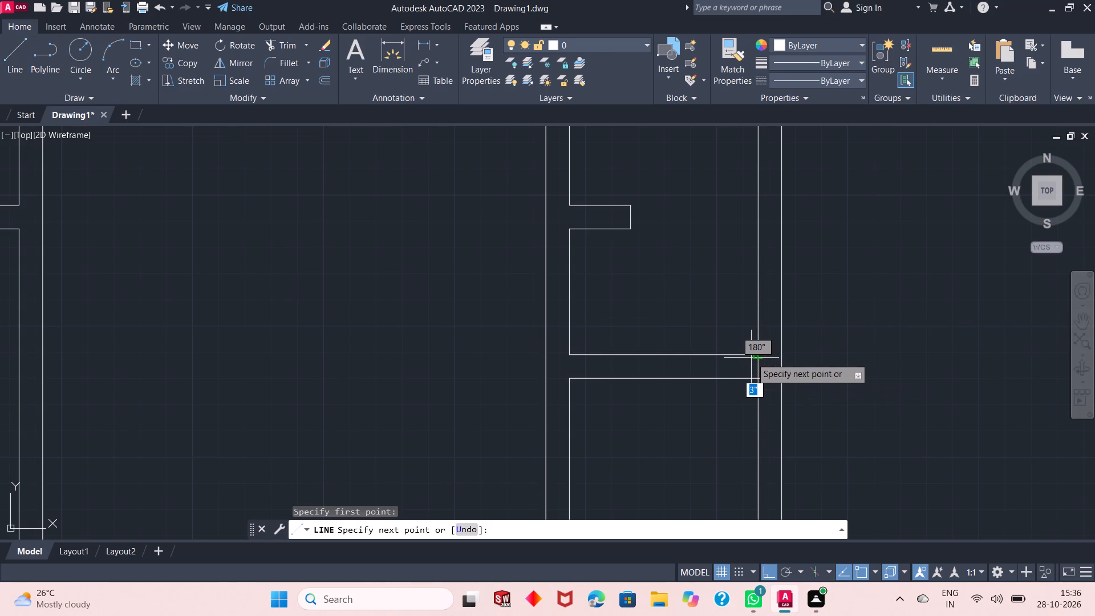
pyautogui.write('6"')
pyautogui.press('Return')
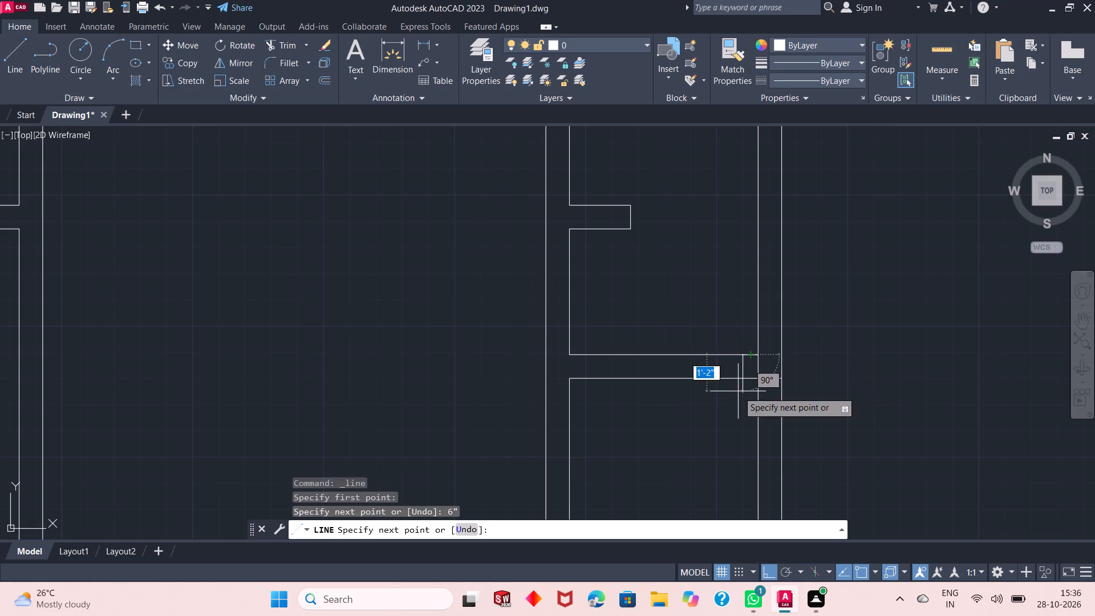
pyautogui.click(740, 379)
pyautogui.rightClick(843, 373)
pyautogui.click(862, 382)
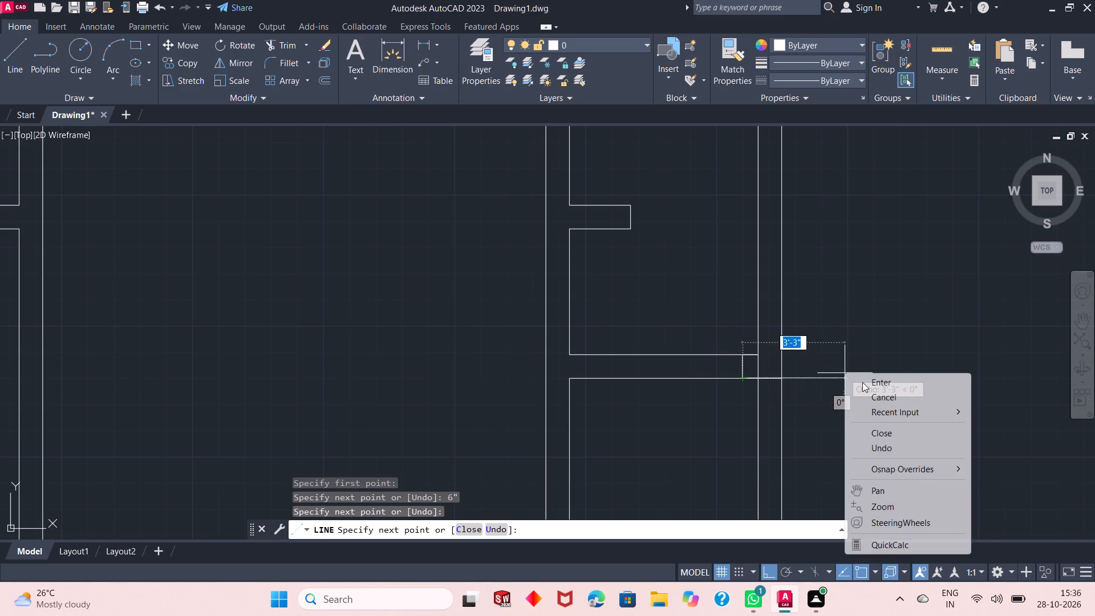
# Trim the overlapping 6" segment on the partition's upper line and the right vertical wall's inner line across the junction.
pyautogui.click(280, 49)
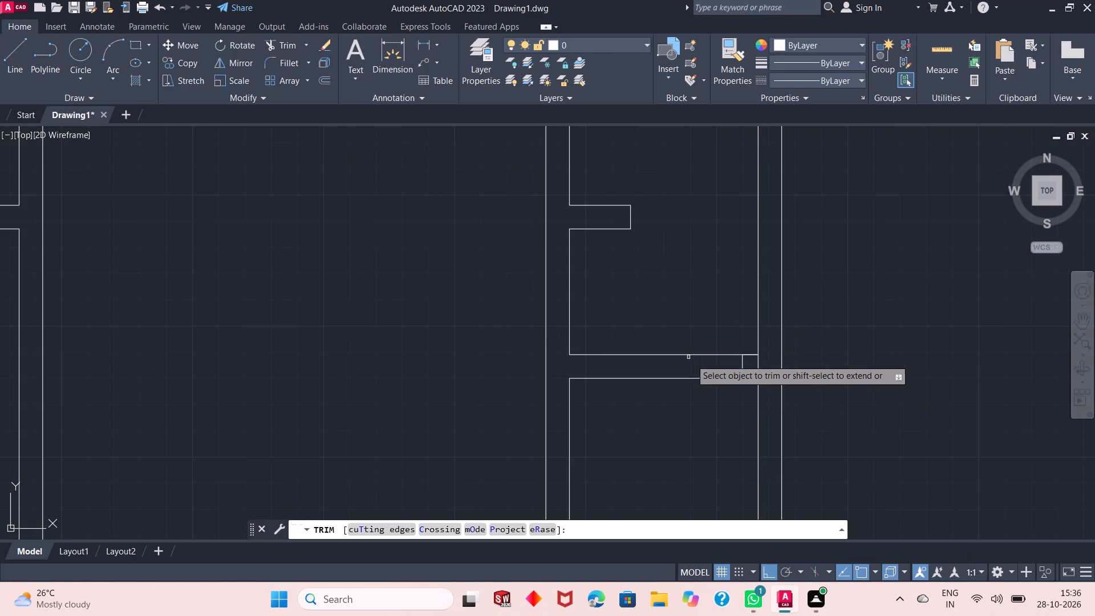
pyautogui.click(752, 355)
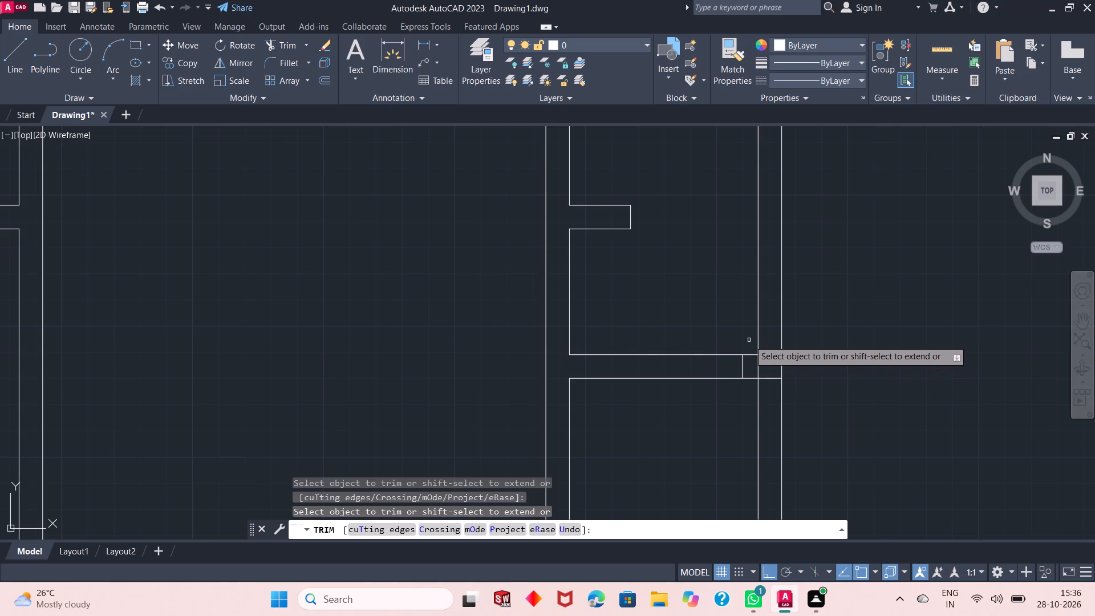
pyautogui.click(756, 372)
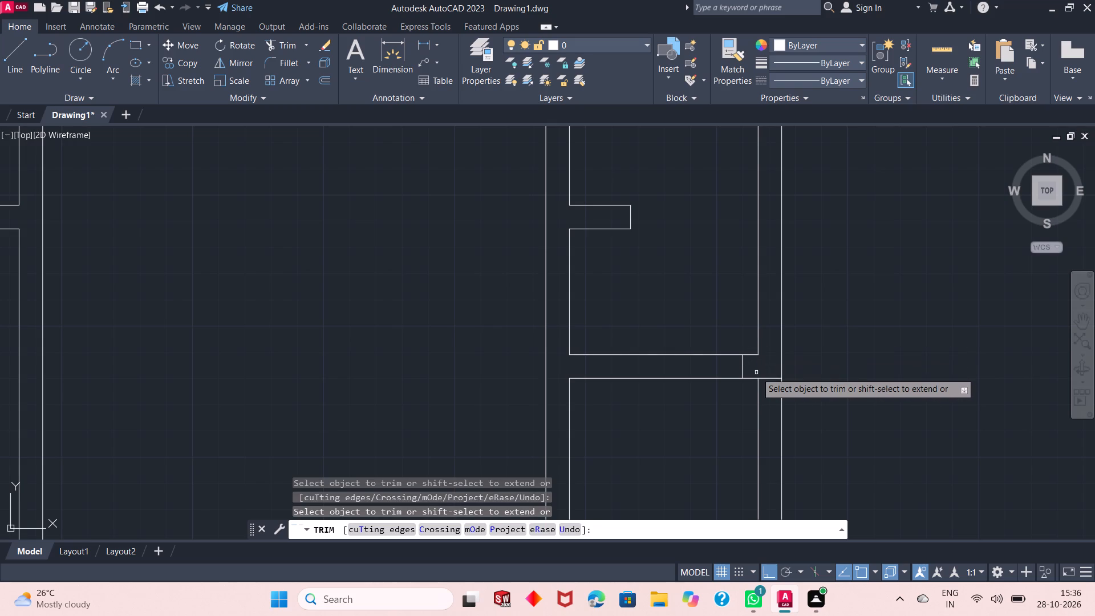
pyautogui.click(751, 379)
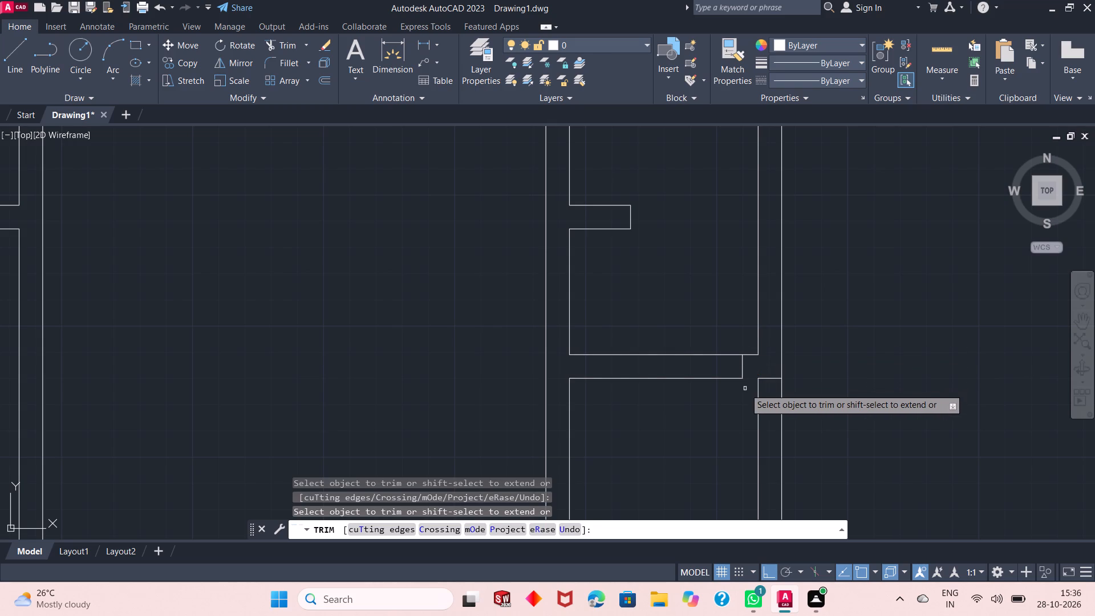
pyautogui.hotkey('ctrl', 'z')
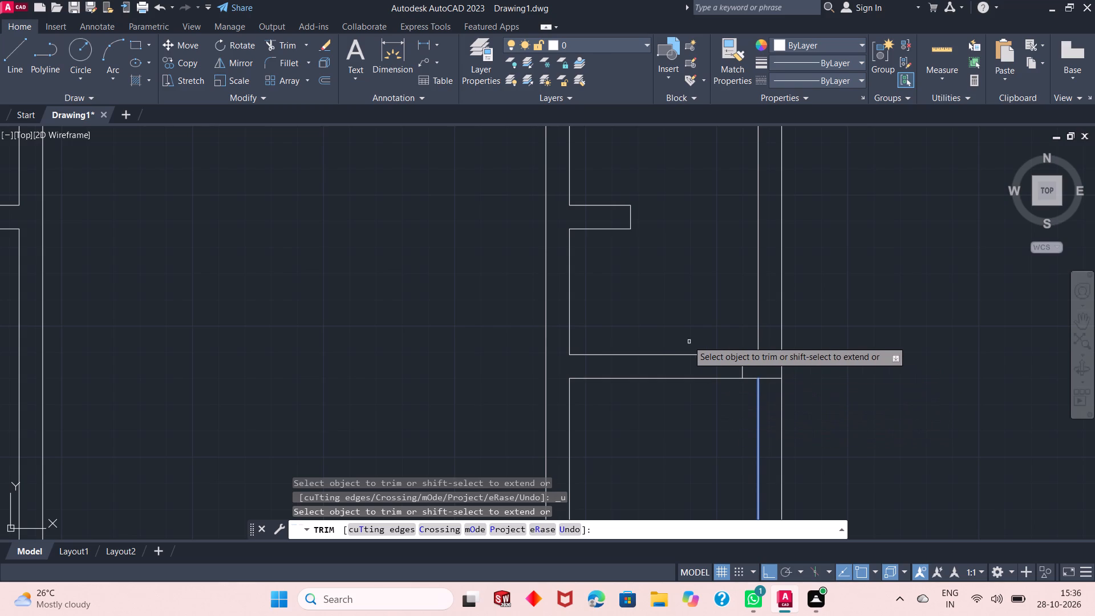
pyautogui.scroll(-2, 670, 285)
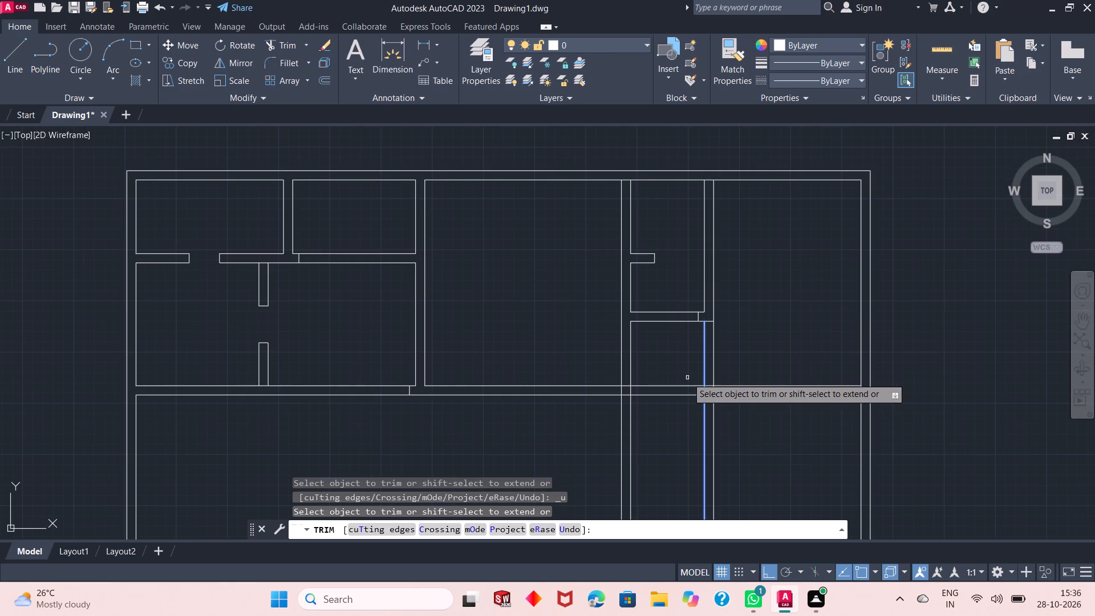
pyautogui.rightClick(773, 335)
pyautogui.click(782, 343)
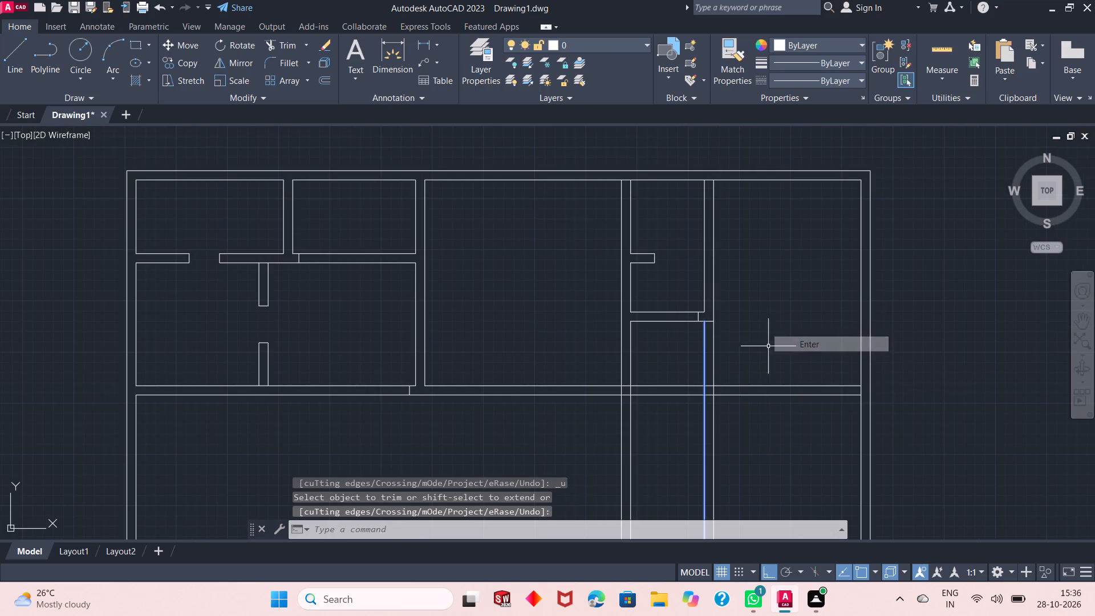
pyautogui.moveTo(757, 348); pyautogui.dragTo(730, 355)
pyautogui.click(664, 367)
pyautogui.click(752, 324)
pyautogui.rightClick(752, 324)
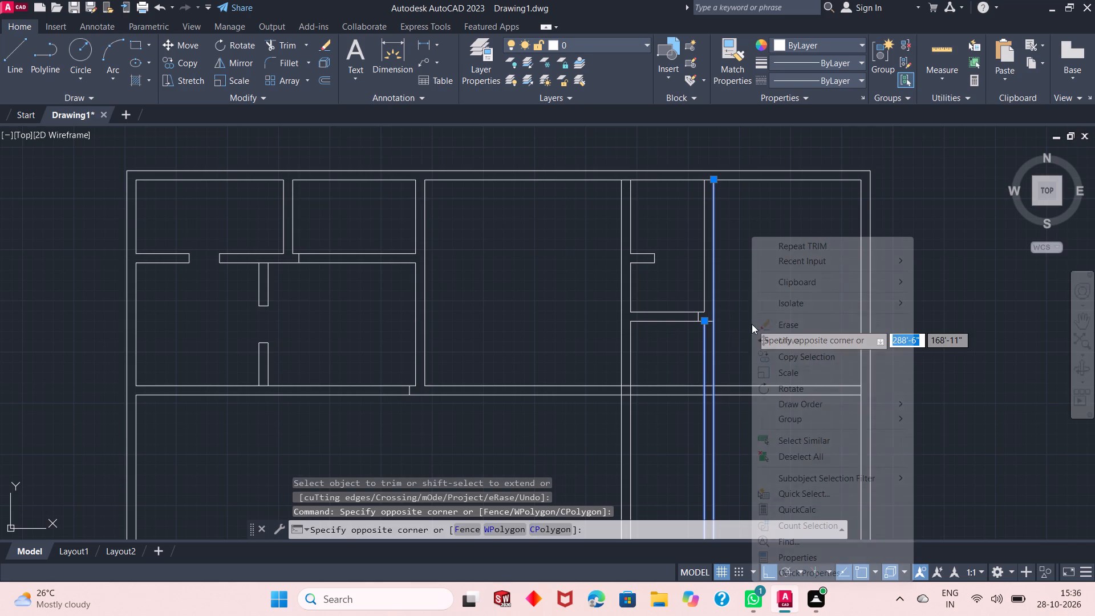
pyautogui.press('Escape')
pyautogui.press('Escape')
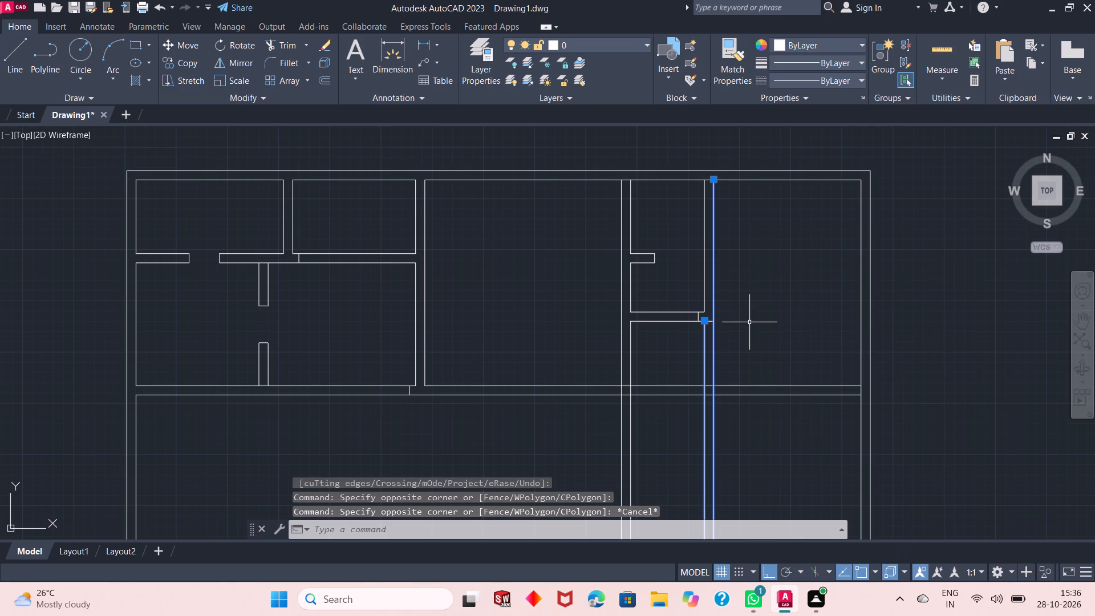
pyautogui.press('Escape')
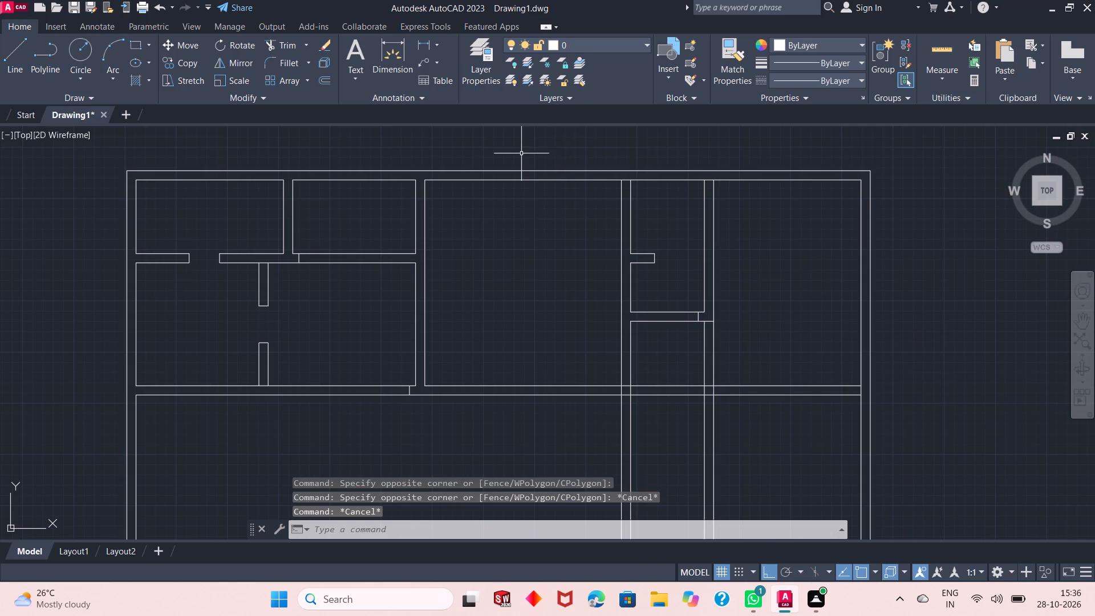
# Offset the short partition's lower line downward by about 3'-4" using a through point, marking the door opening's lower edge.
pyautogui.scroll(2, 714, 351)
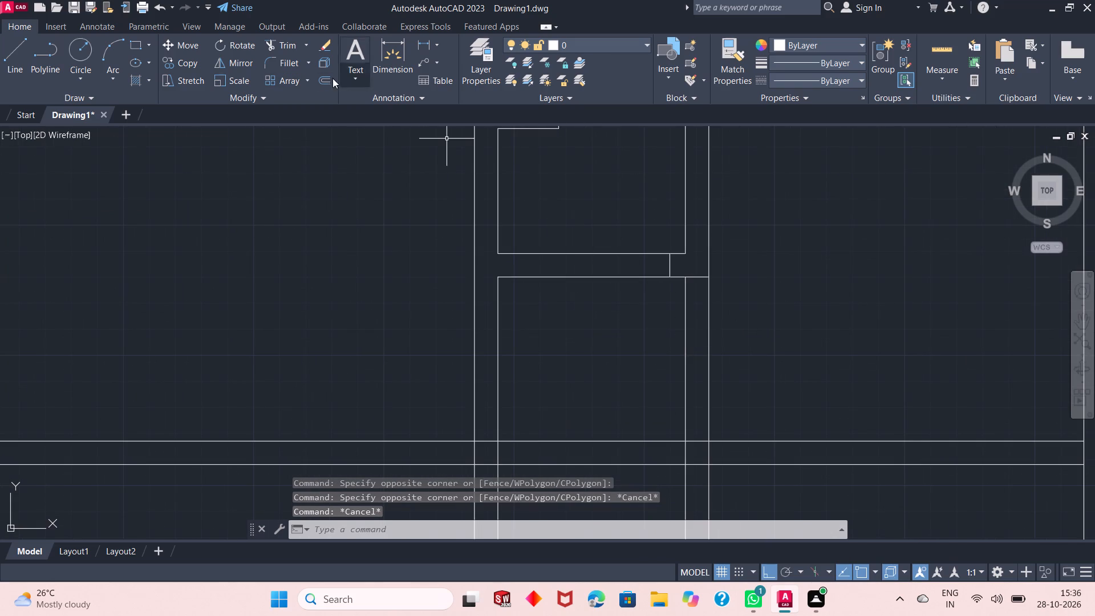
pyautogui.click(319, 76)
pyautogui.rightClick(374, 219)
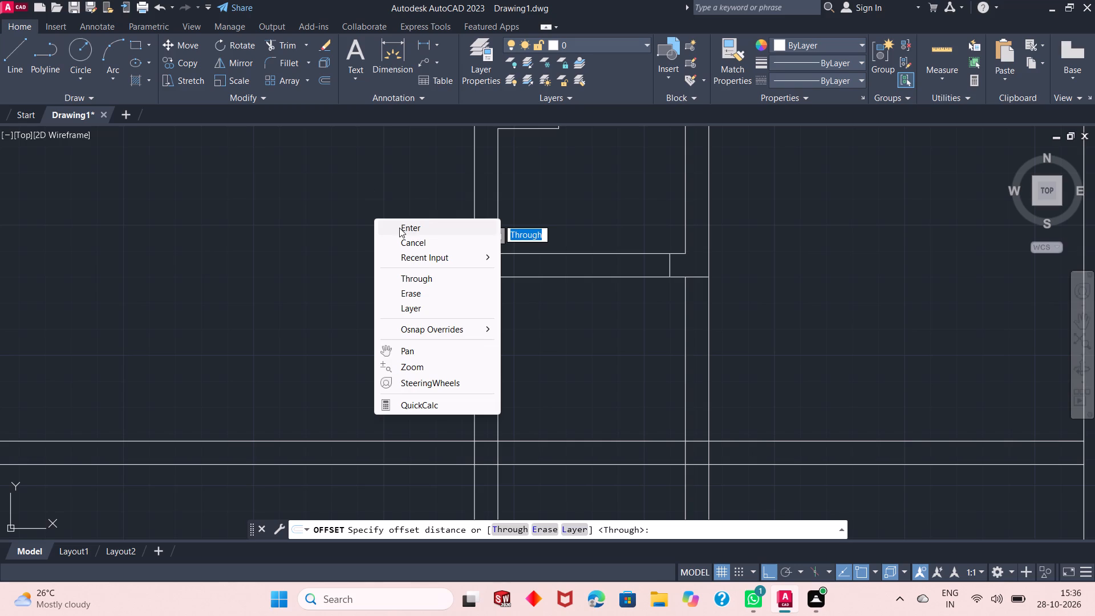
pyautogui.click(399, 228)
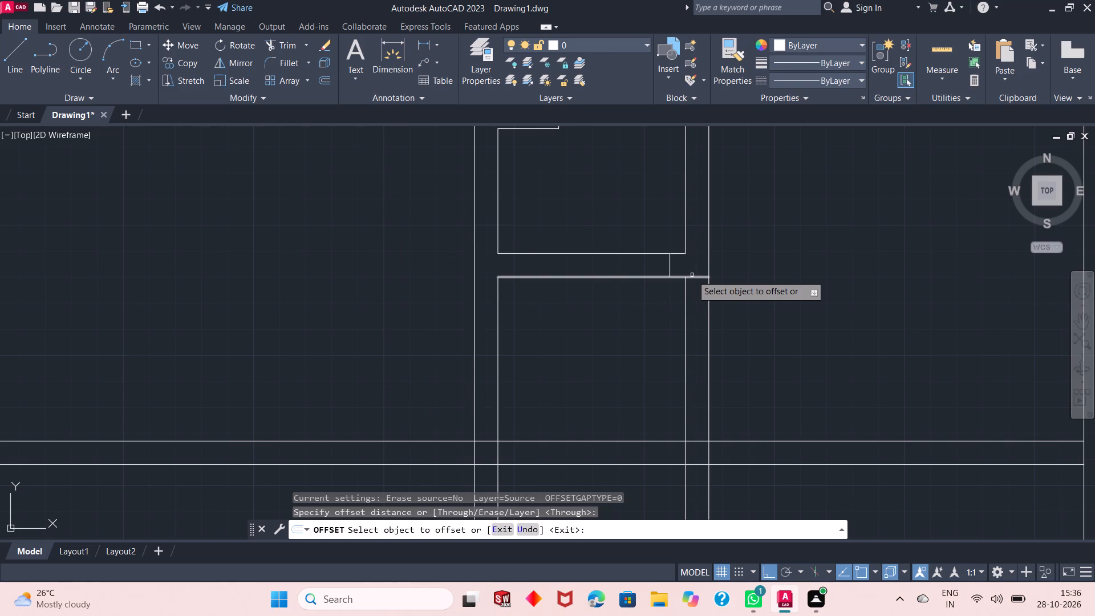
pyautogui.click(692, 275)
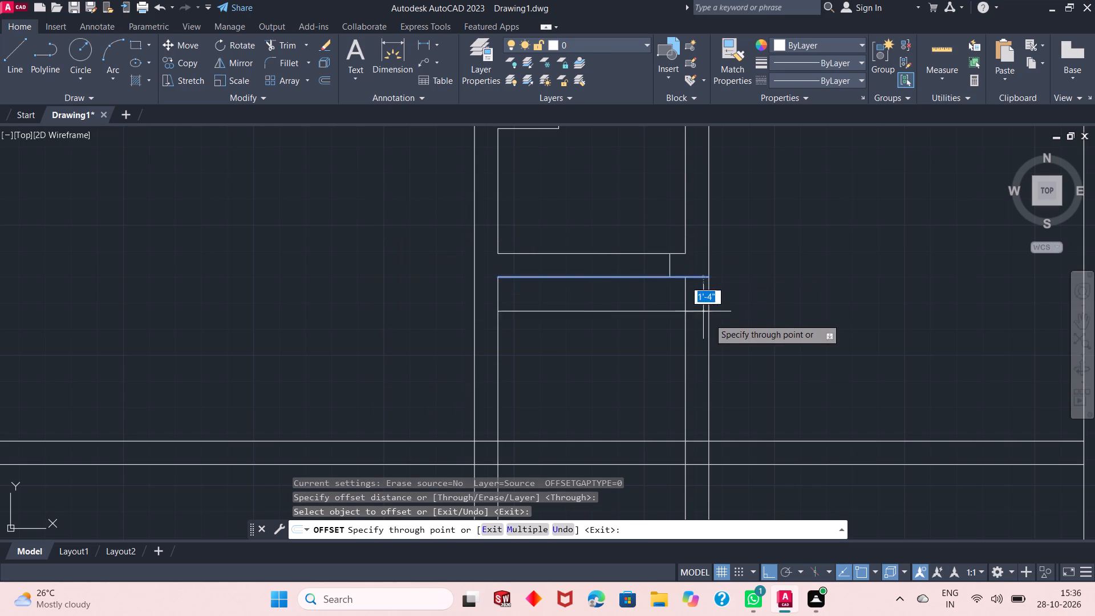
pyautogui.click(778, 383)
pyautogui.rightClick(789, 366)
pyautogui.click(822, 378)
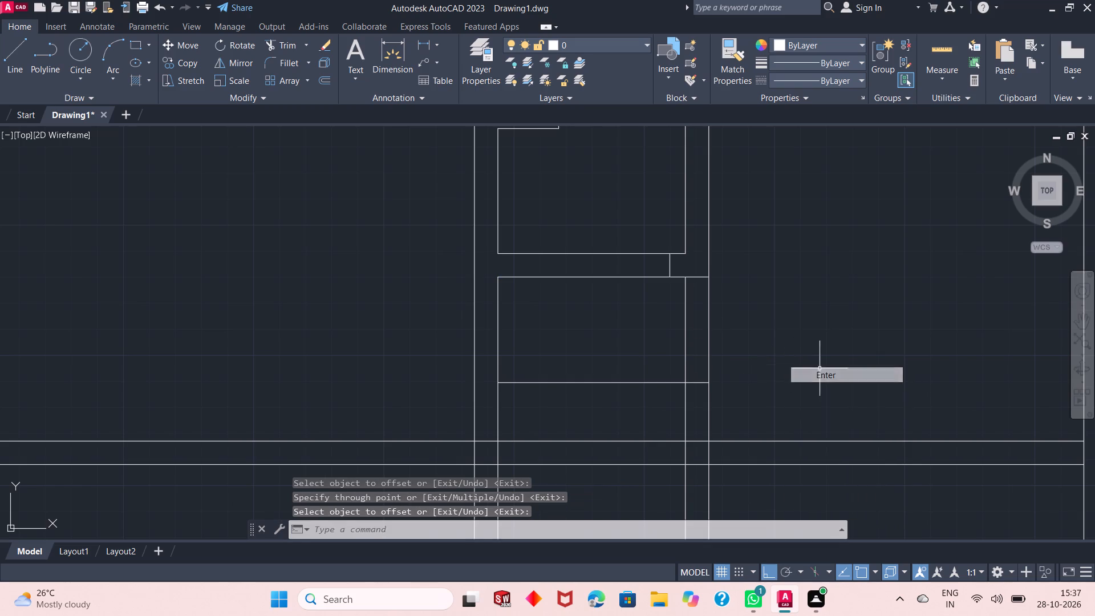
# Trim the right vertical wall's lines between the partition and the offset line, plus the offset line's excess, to form a door opening.
pyautogui.click(273, 51)
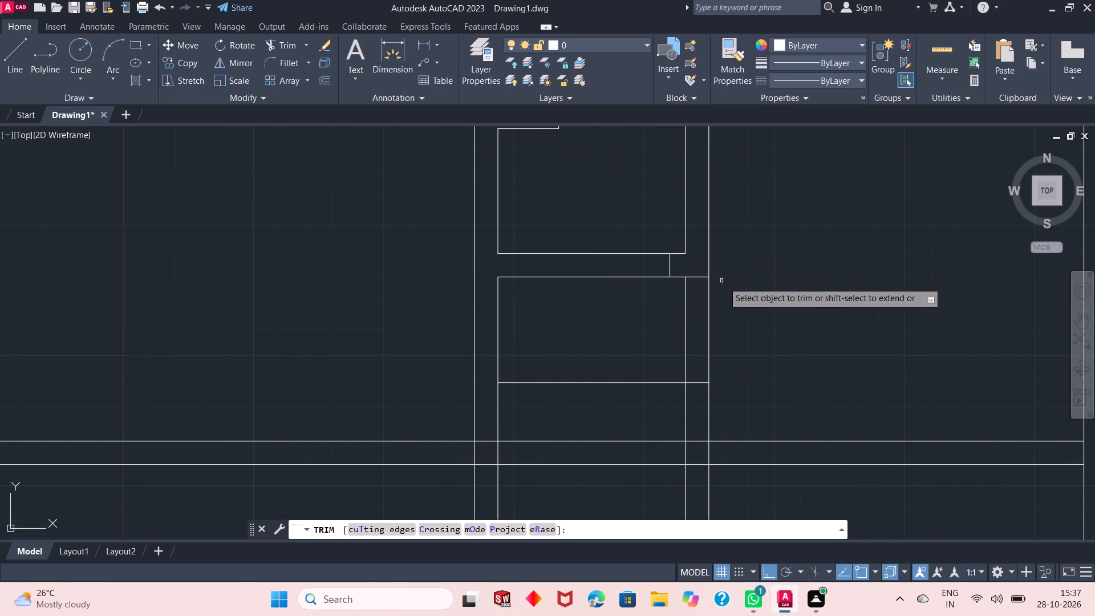
pyautogui.click(729, 285)
pyautogui.click(656, 338)
pyautogui.click(638, 374)
pyautogui.click(624, 402)
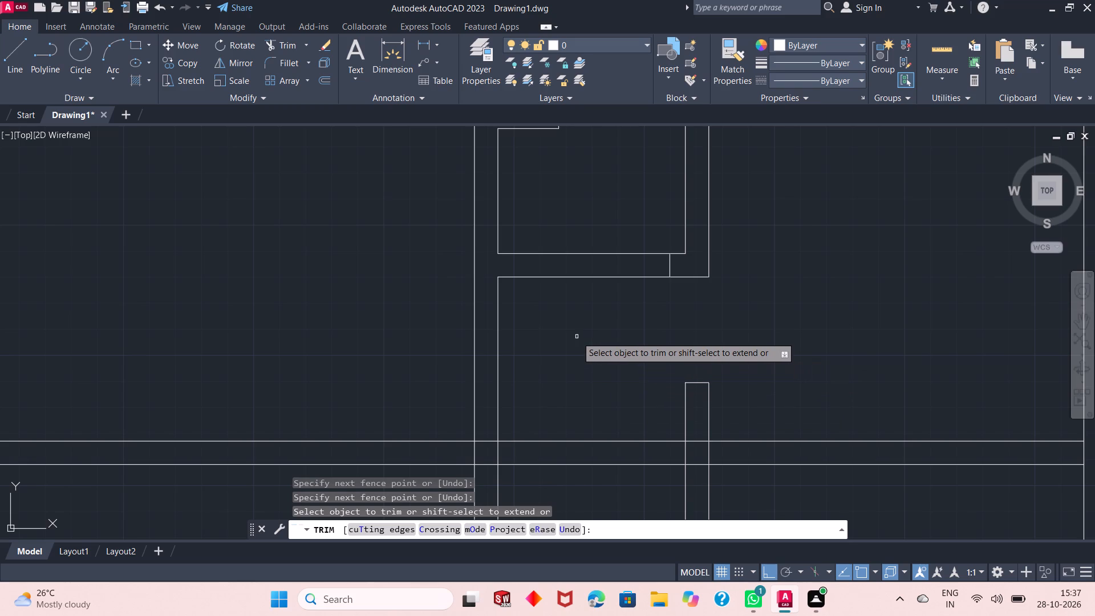
pyautogui.rightClick(575, 336)
pyautogui.click(605, 345)
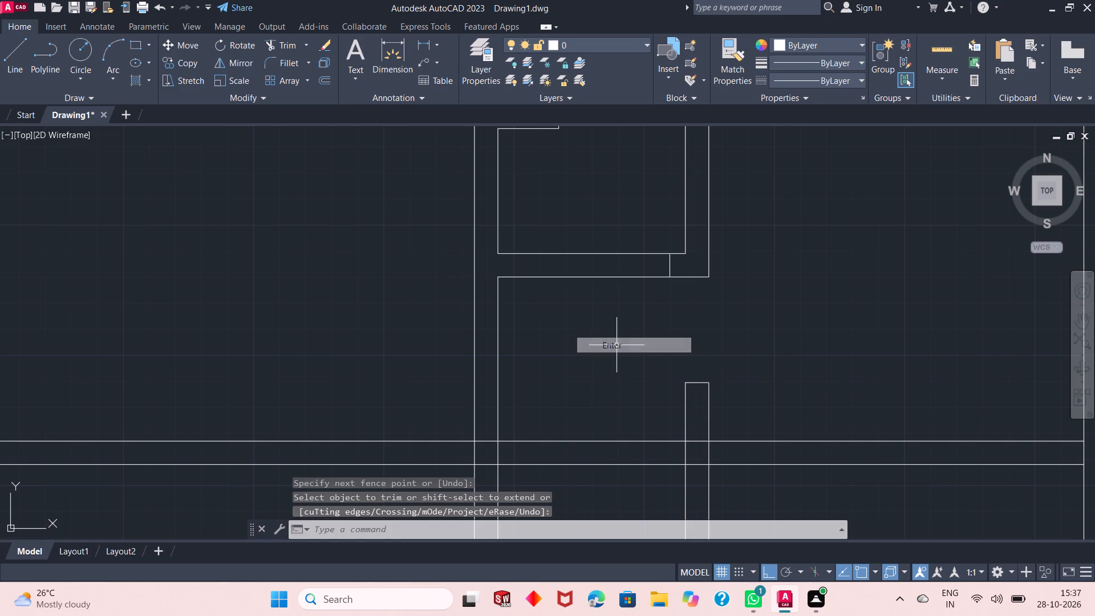
# Trim the vertical wall's lines across the long horizontal wall, and that wall's upper line beneath the wall stub below the new opening.
pyautogui.scroll(-2, 545, 357)
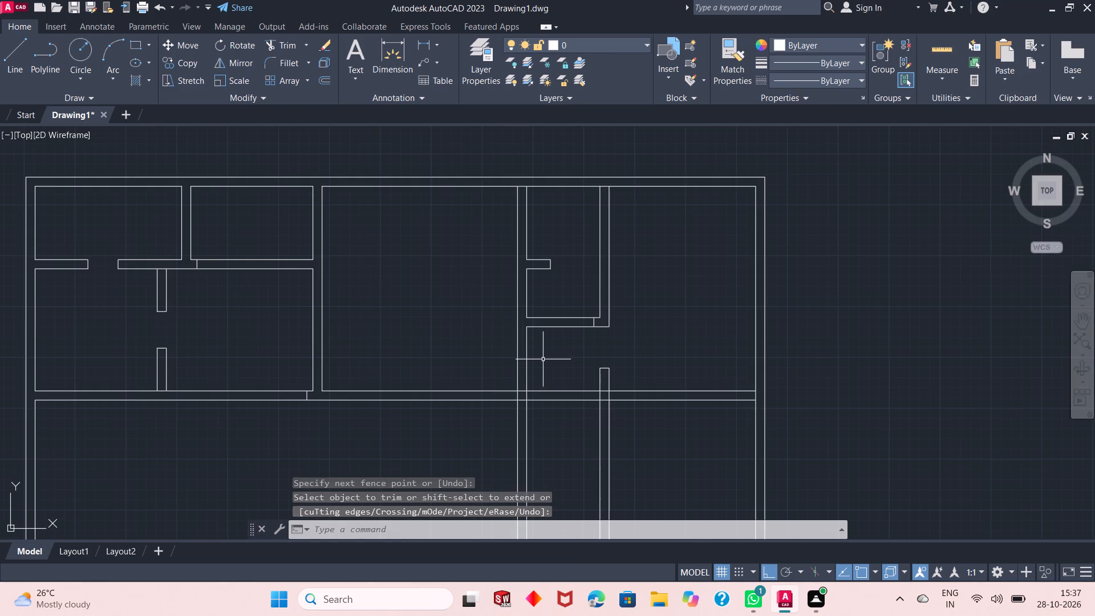
pyautogui.scroll(-2, 662, 249)
pyautogui.scroll(2, 589, 317)
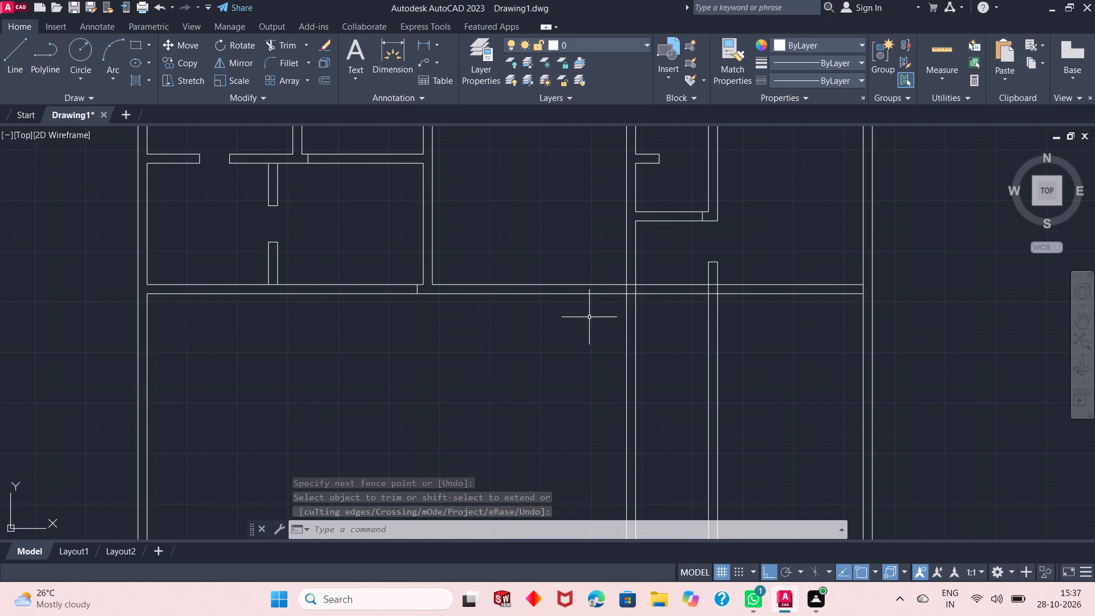
pyautogui.scroll(1, 740, 270)
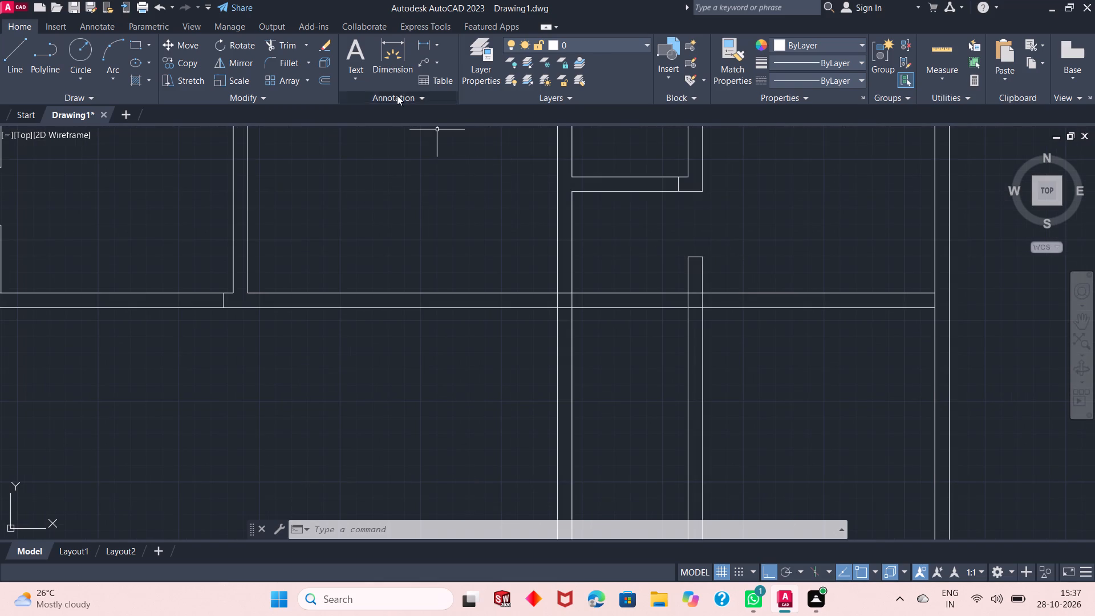
pyautogui.click(289, 46)
pyautogui.scroll(2, 662, 276)
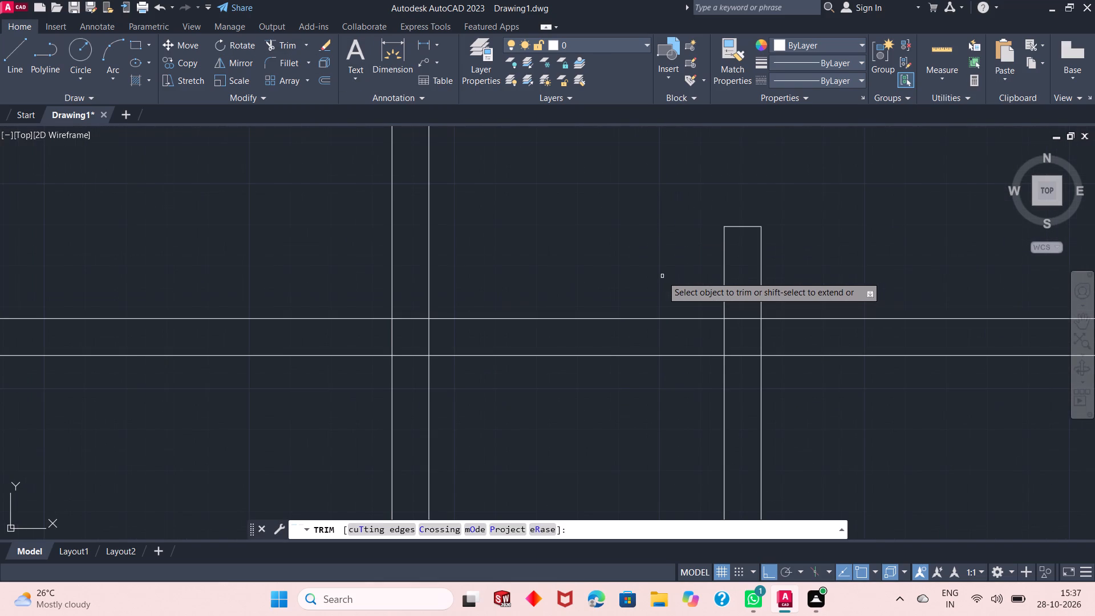
pyautogui.click(700, 347)
pyautogui.click(790, 337)
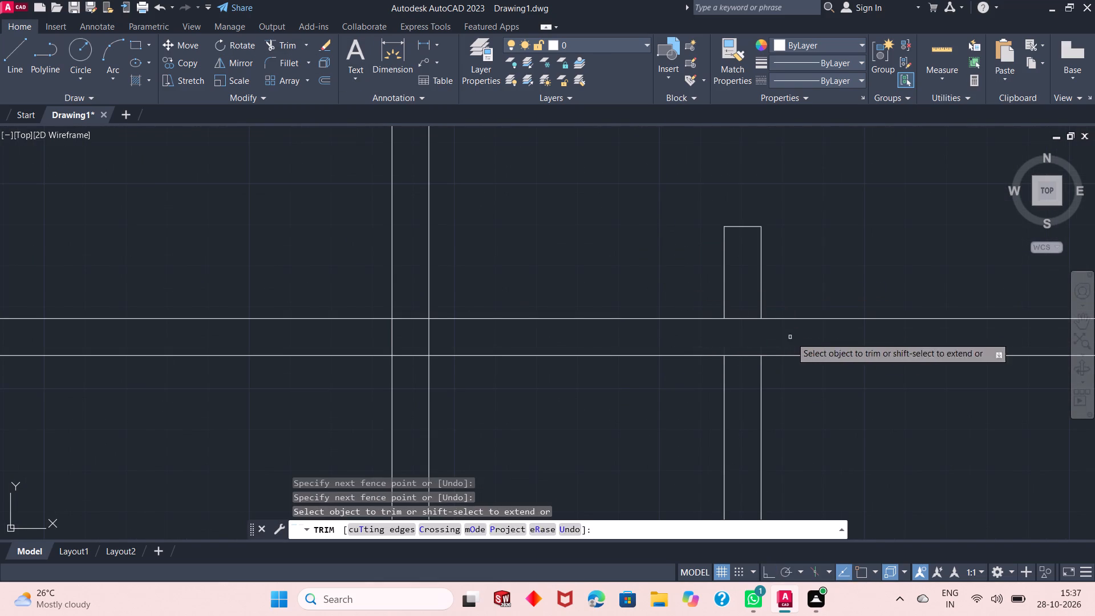
pyautogui.click(754, 335)
pyautogui.click(741, 305)
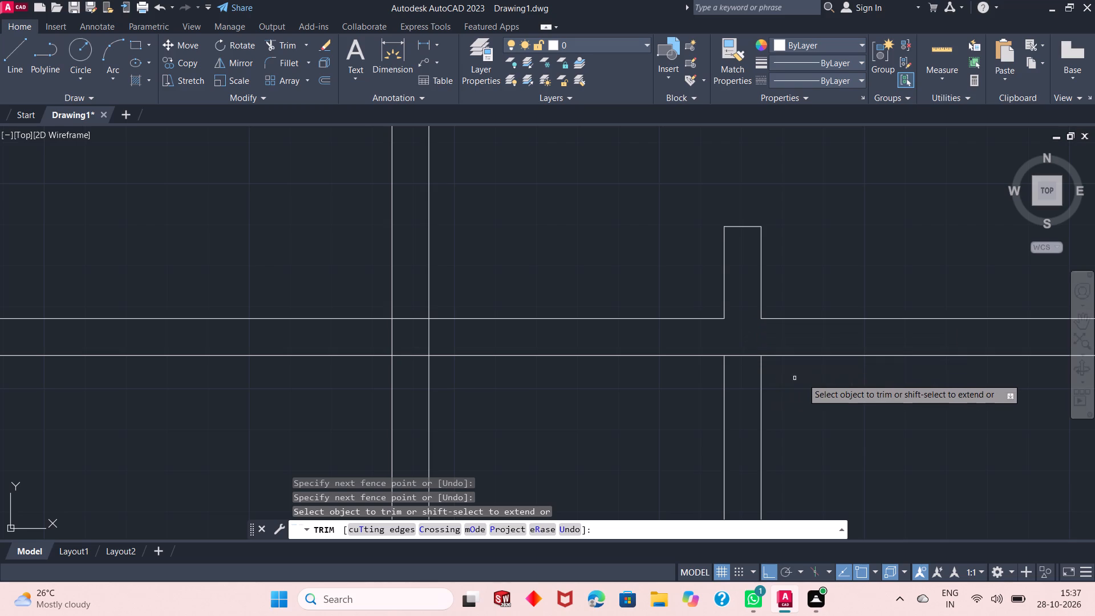
pyautogui.scroll(-2, 803, 378)
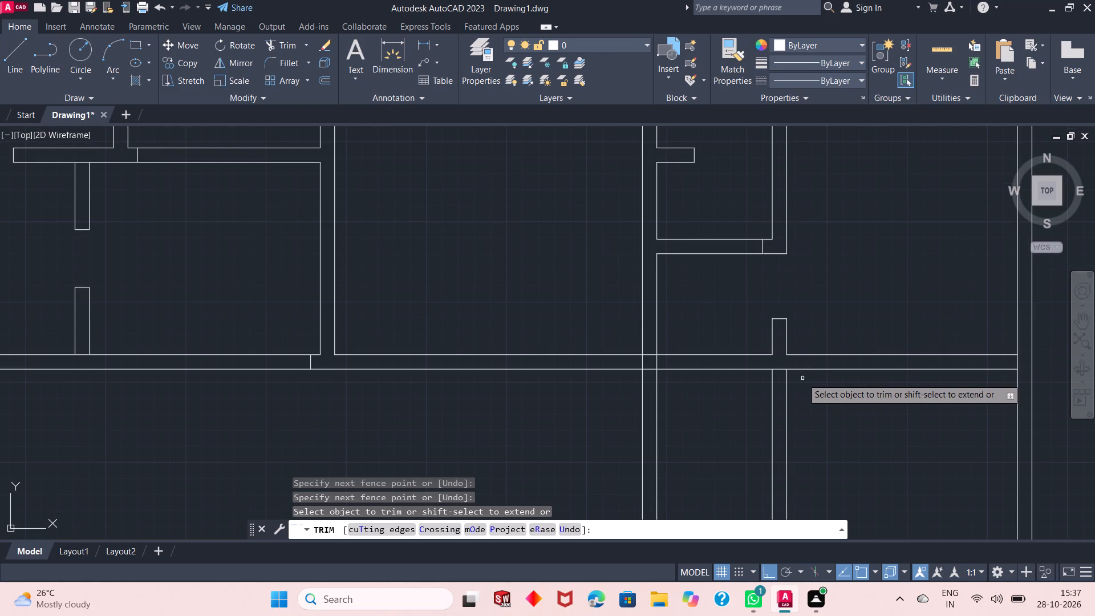
# Finish trimming and review the whole floor plan, from the upper rooms' partitions to the vertical walls below the long horizontal wall.
pyautogui.scroll(-1, 774, 309)
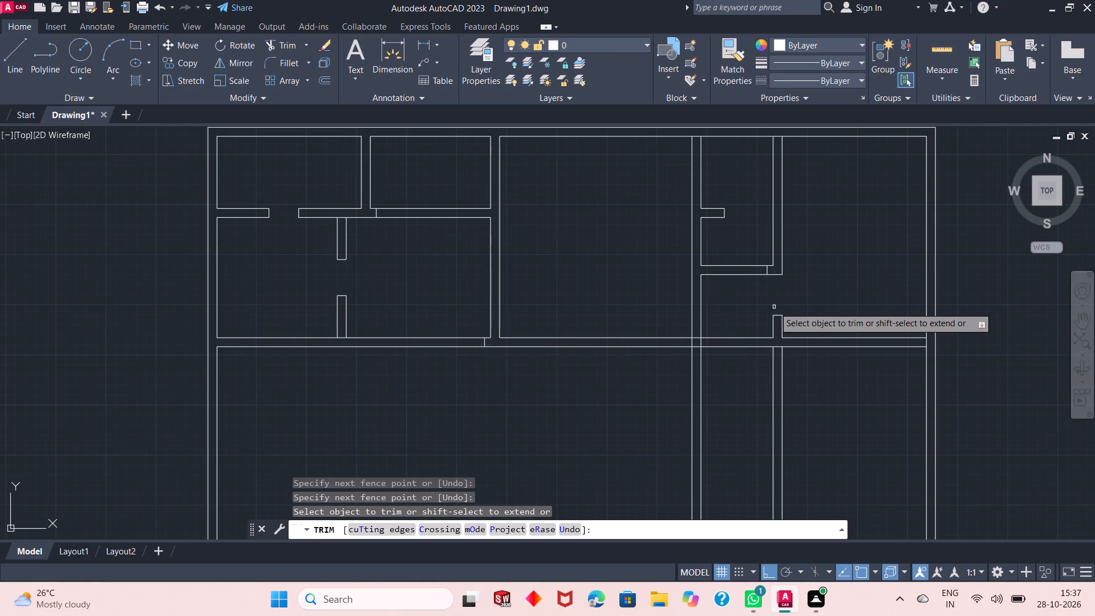
pyautogui.scroll(-2, 707, 256)
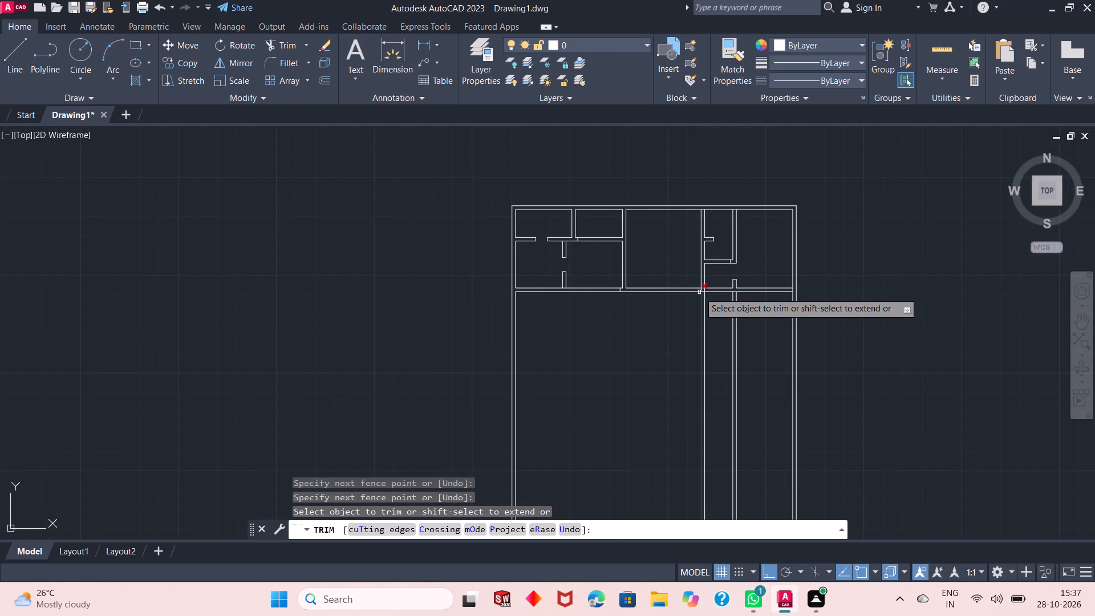
pyautogui.scroll(2, 691, 279)
pyautogui.scroll(-1, 708, 225)
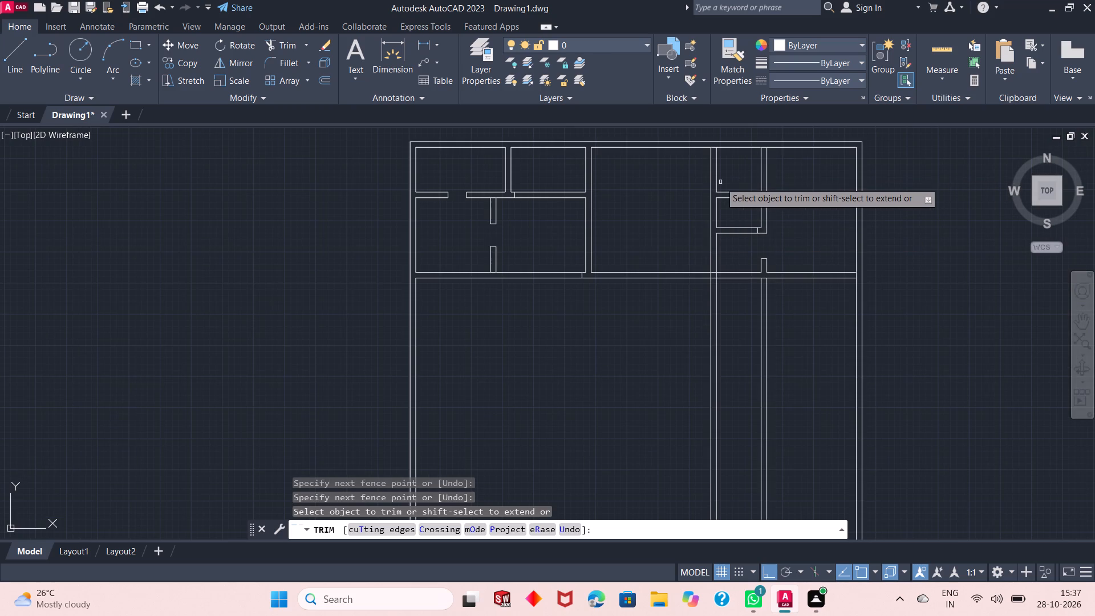
pyautogui.scroll(-2, 747, 183)
pyautogui.scroll(1, 646, 232)
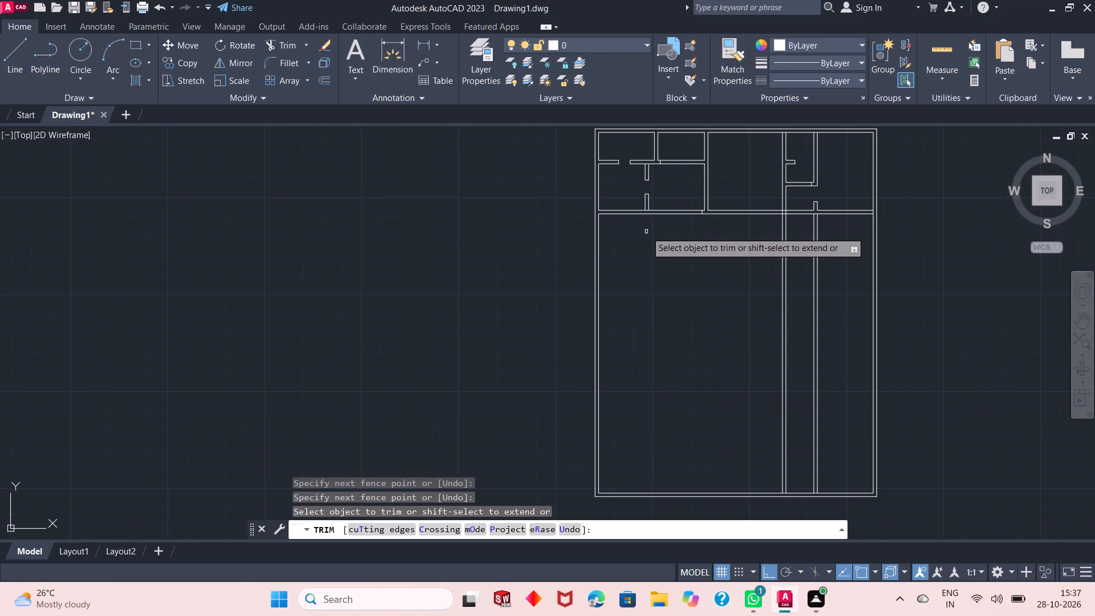
pyautogui.scroll(2, 651, 225)
pyautogui.rightClick(419, 233)
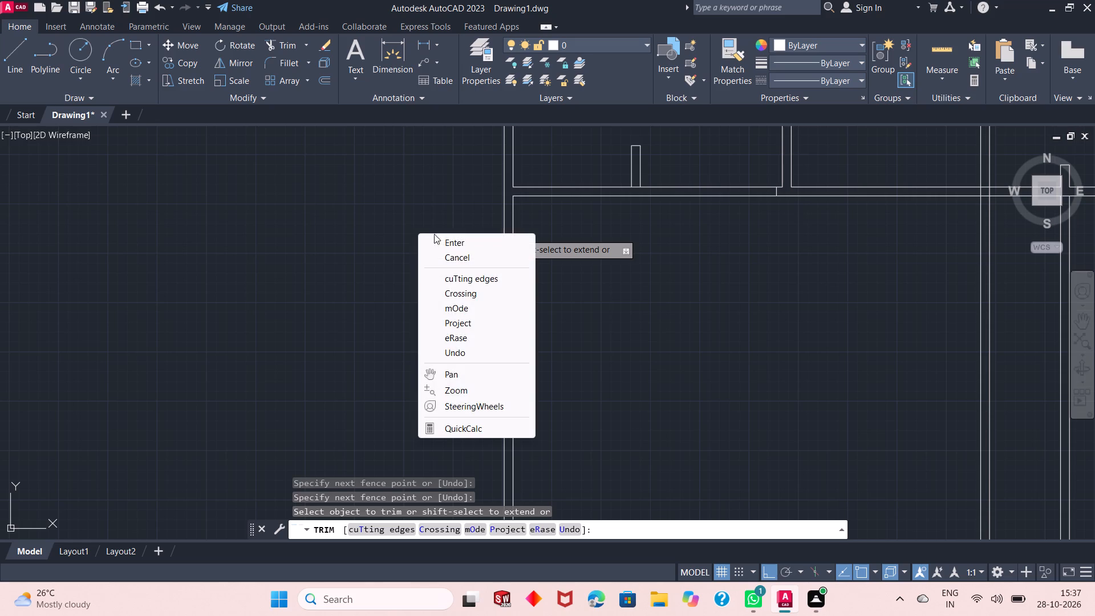
pyautogui.click(446, 238)
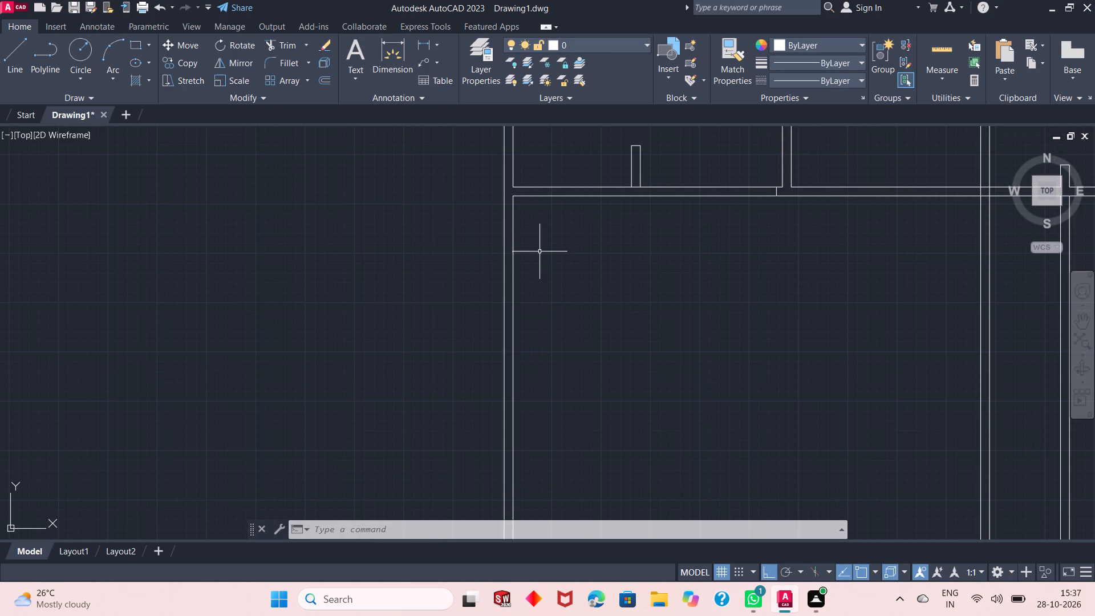
pyautogui.scroll(-2, 606, 342)
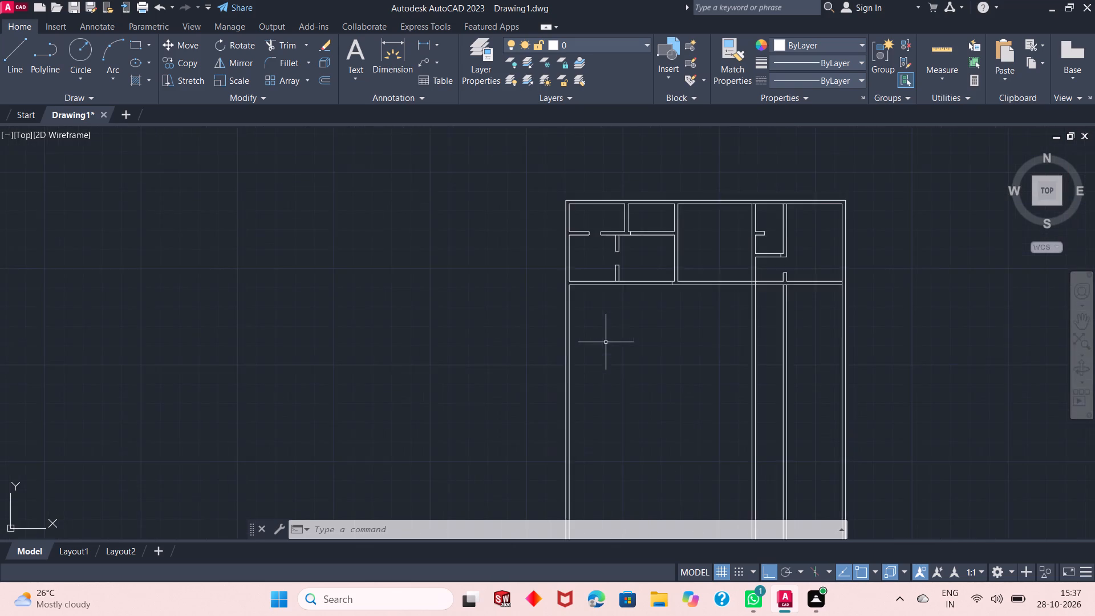
pyautogui.scroll(-1, 606, 342)
pyautogui.scroll(2, 642, 271)
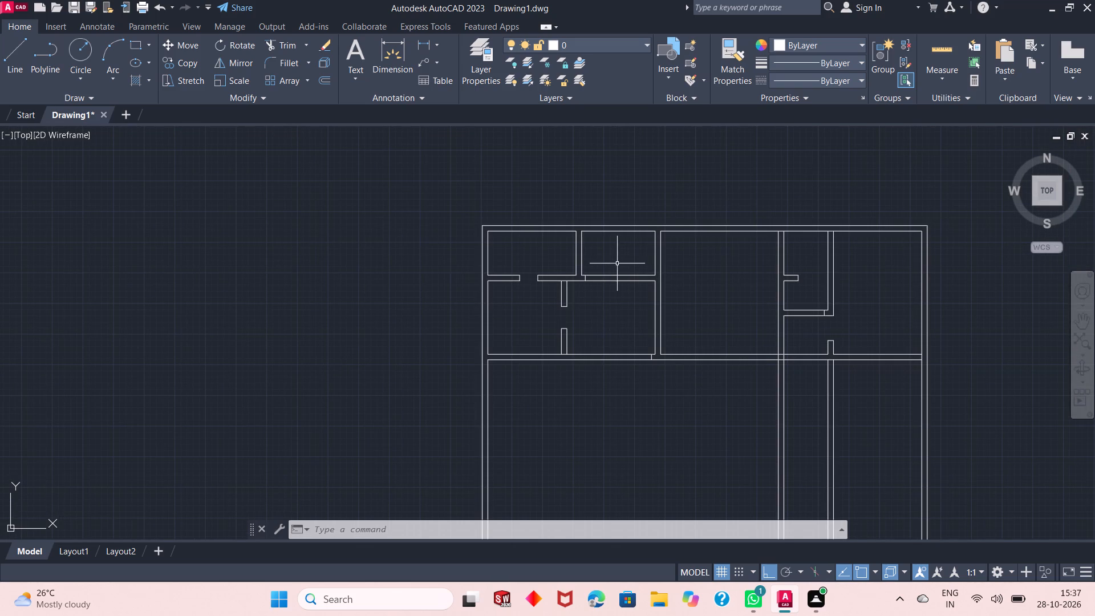
pyautogui.scroll(-1, 606, 253)
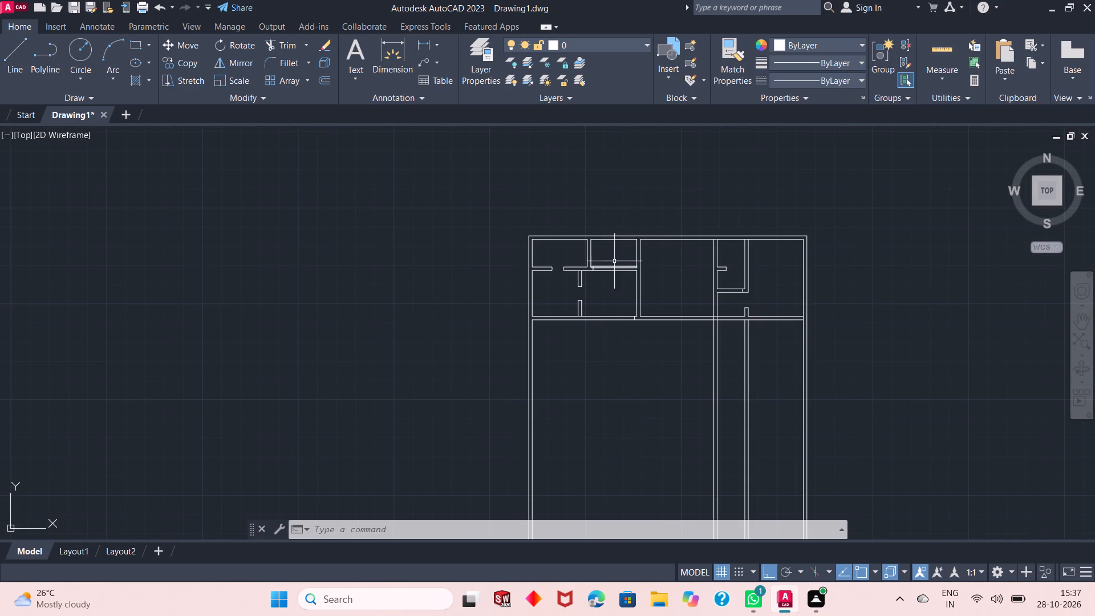
pyautogui.scroll(2, 605, 245)
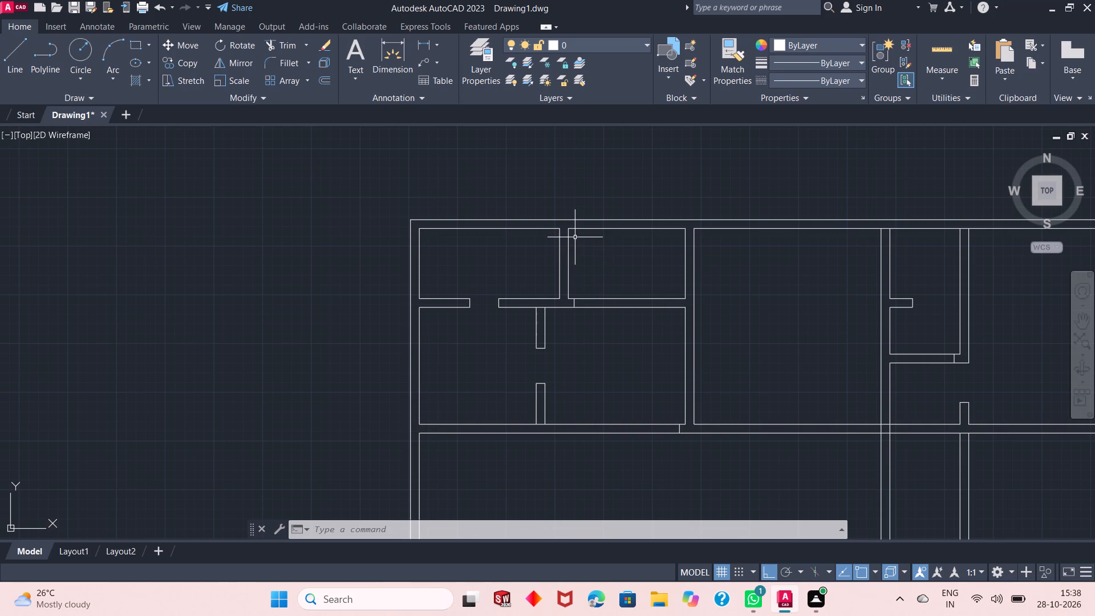
pyautogui.scroll(-1, 566, 185)
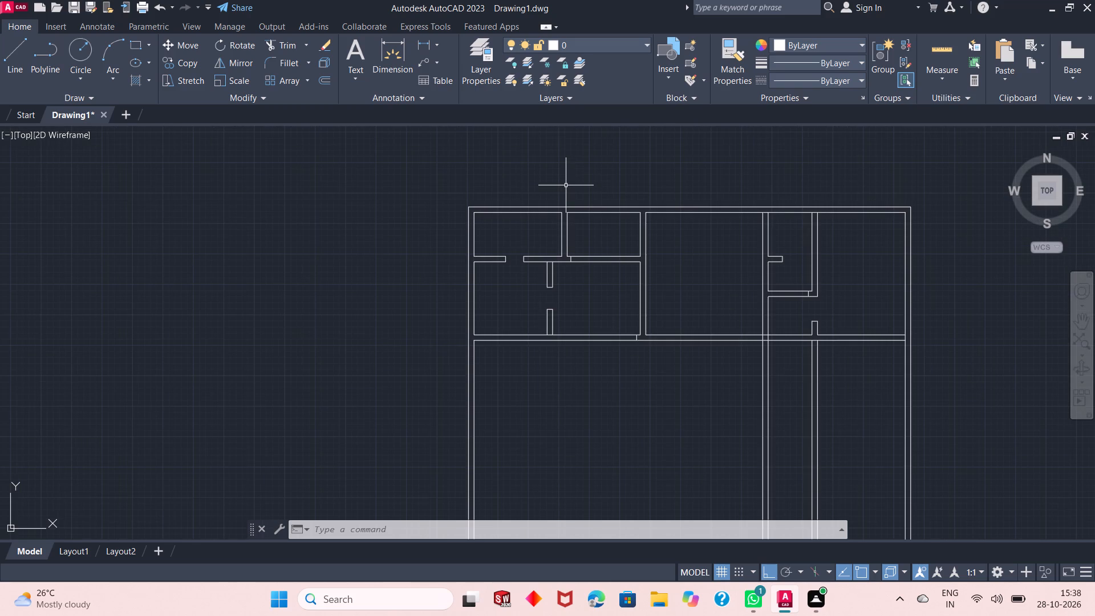
pyautogui.scroll(-1, 565, 202)
pyautogui.scroll(1, 608, 472)
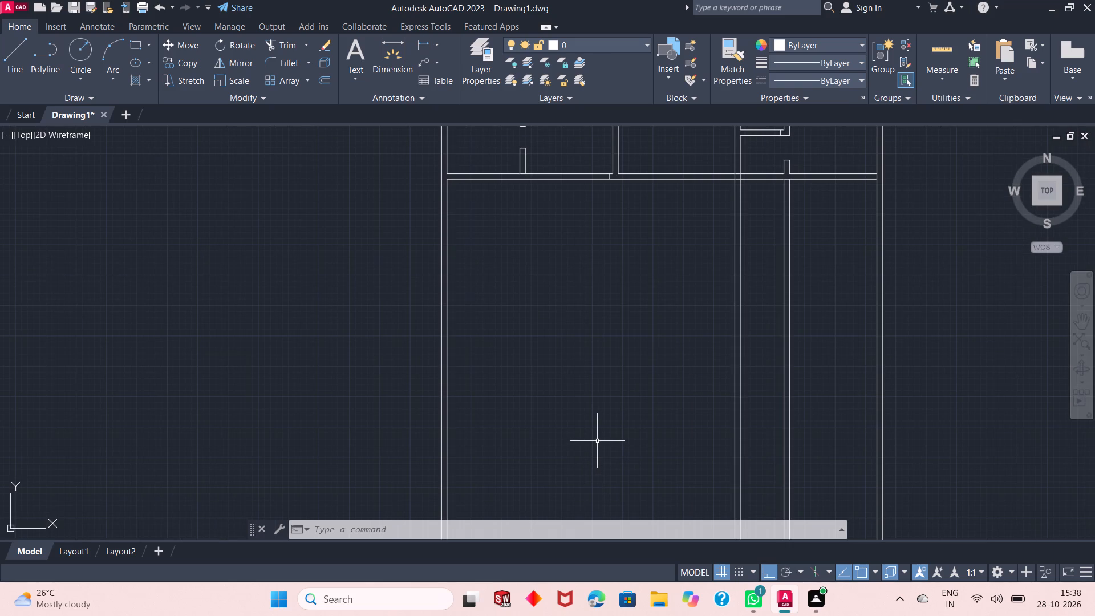
# Trim away both lines of the rightmost interior vertical wall below the long horizontal wall.
pyautogui.click(286, 48)
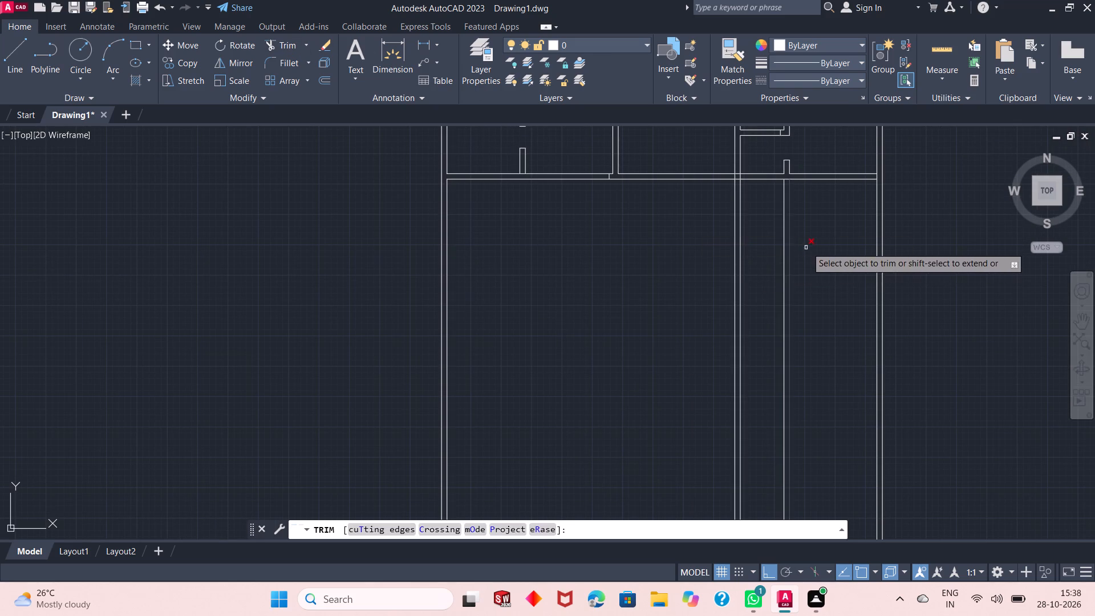
pyautogui.click(808, 246)
pyautogui.click(776, 273)
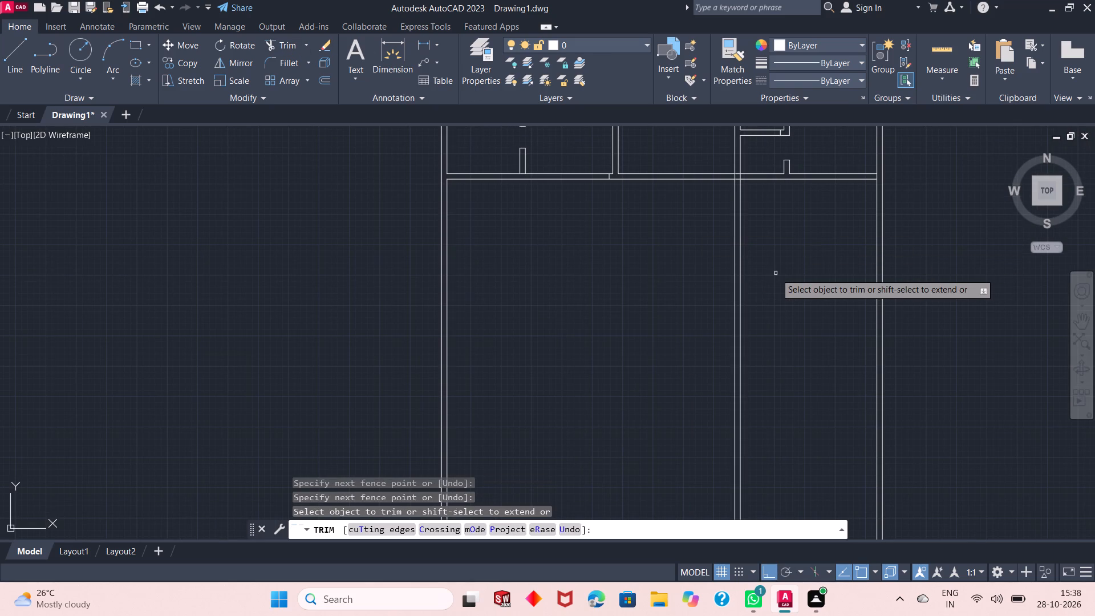
pyautogui.rightClick(771, 268)
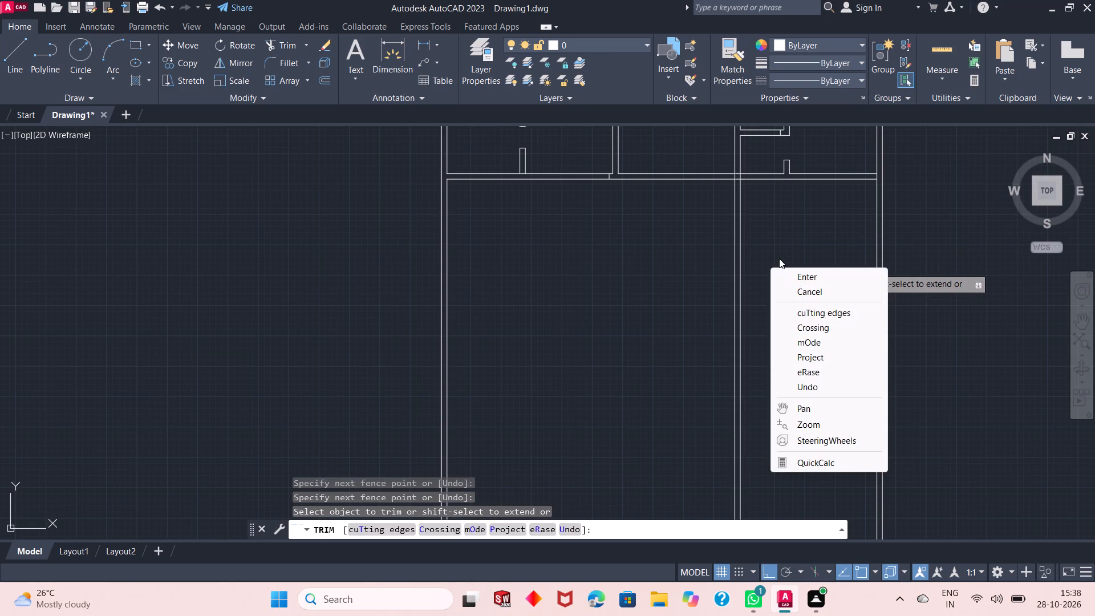
pyautogui.click(785, 270)
# Draw a jamb from the remaining vertical wall's junction: 6" left along the horizontal wall's upper line, down to its lower line, and back to the vertical wall.
pyautogui.scroll(3, 736, 147)
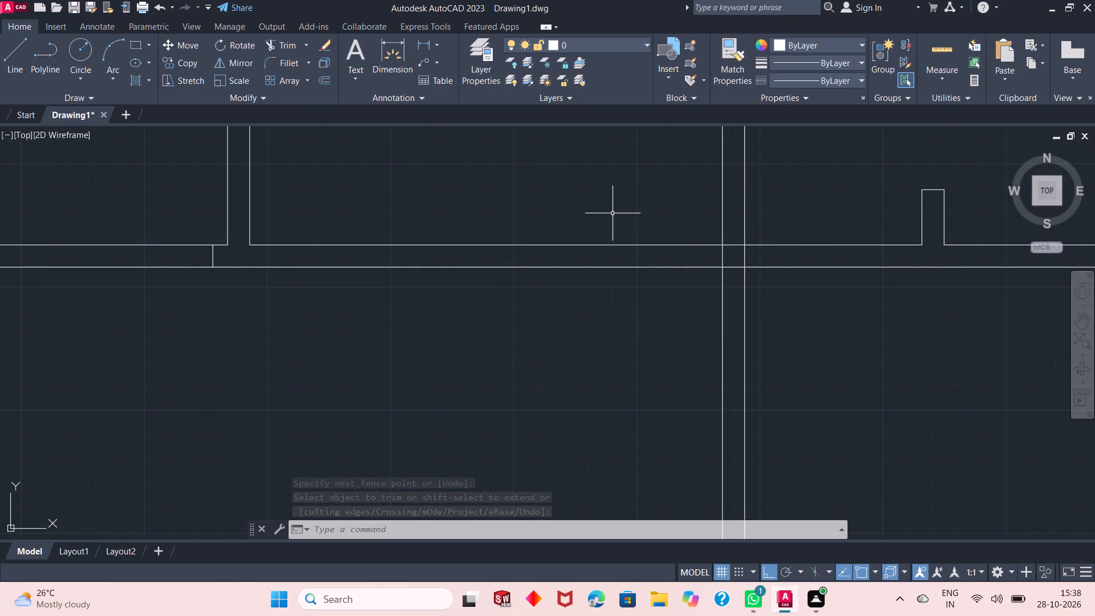
pyautogui.click(9, 48)
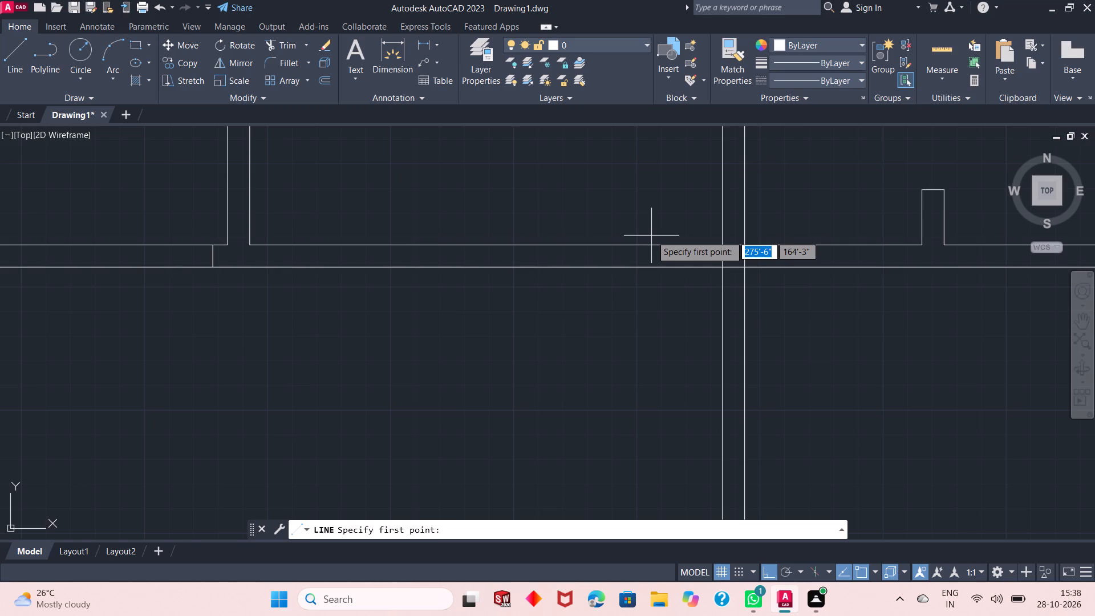
pyautogui.click(725, 246)
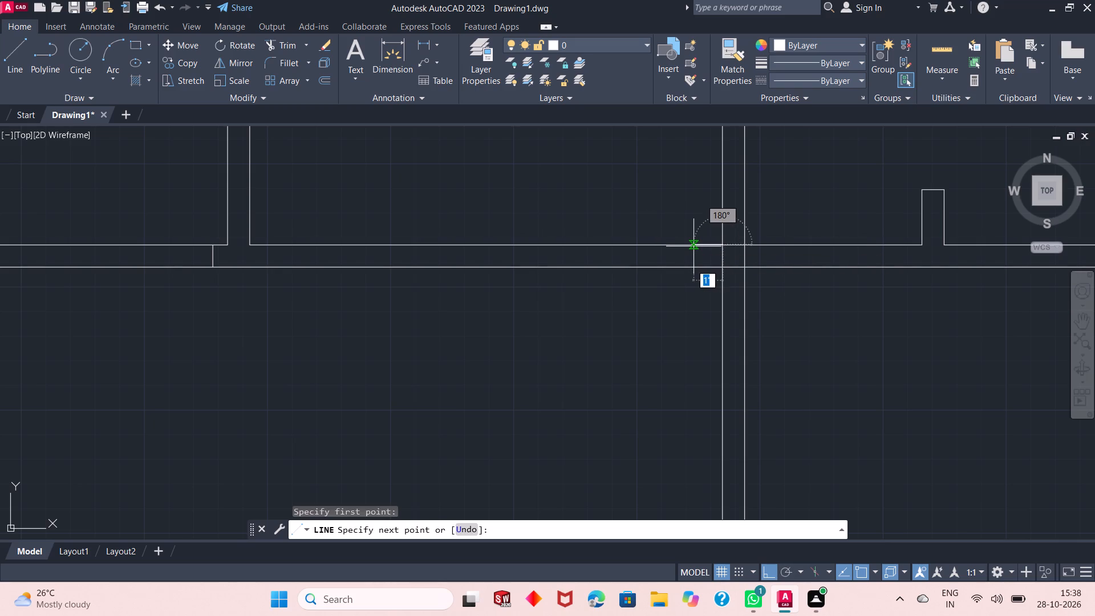
pyautogui.write('6"')
pyautogui.press('Return')
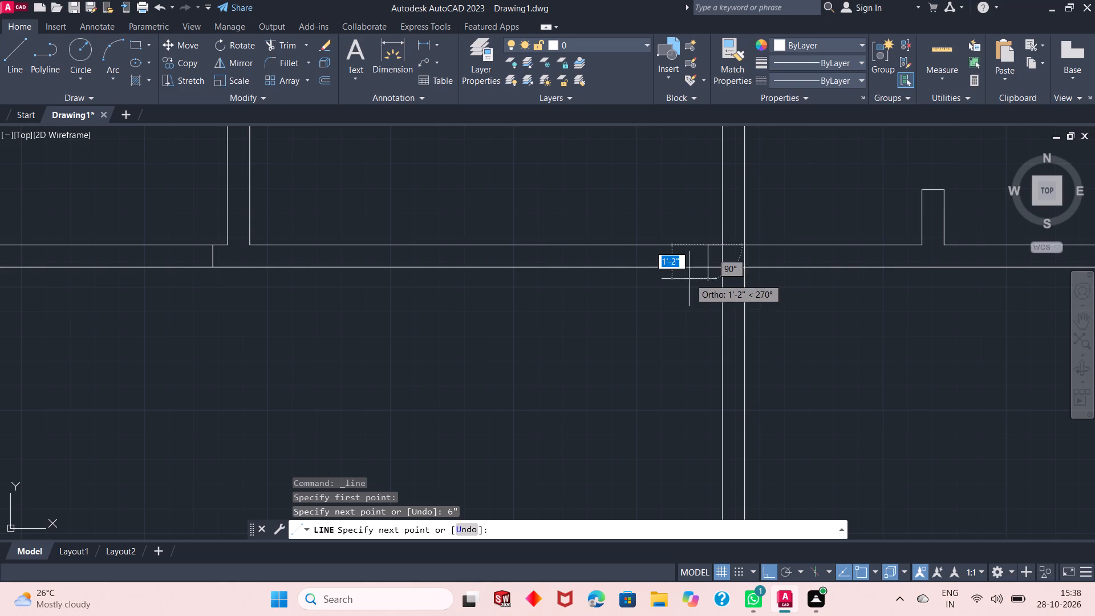
pyautogui.click(704, 266)
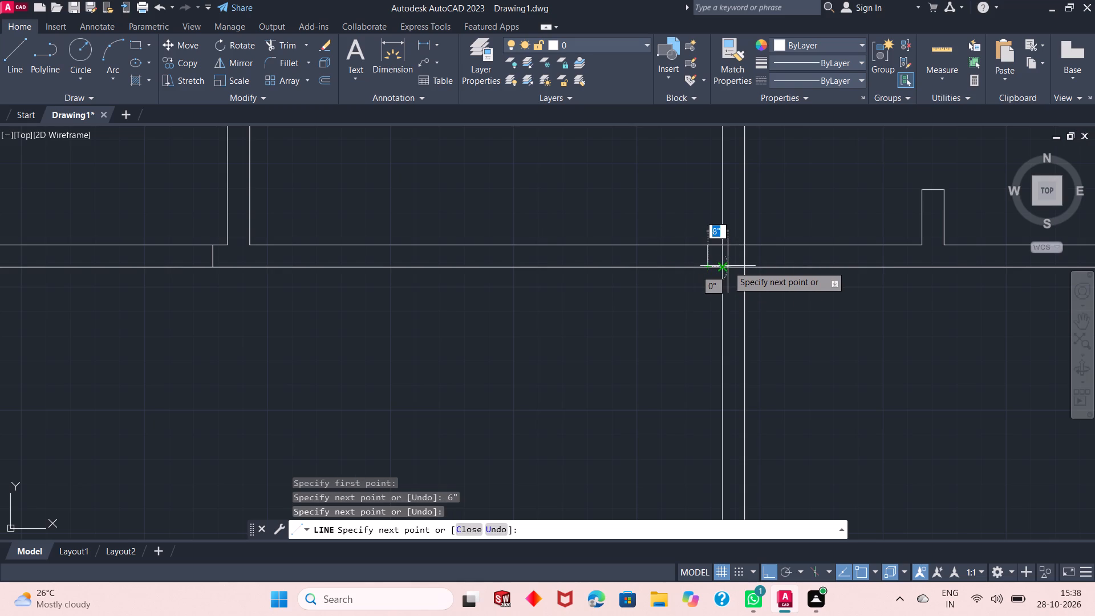
pyautogui.click(722, 266)
pyautogui.rightClick(722, 266)
pyautogui.click(752, 273)
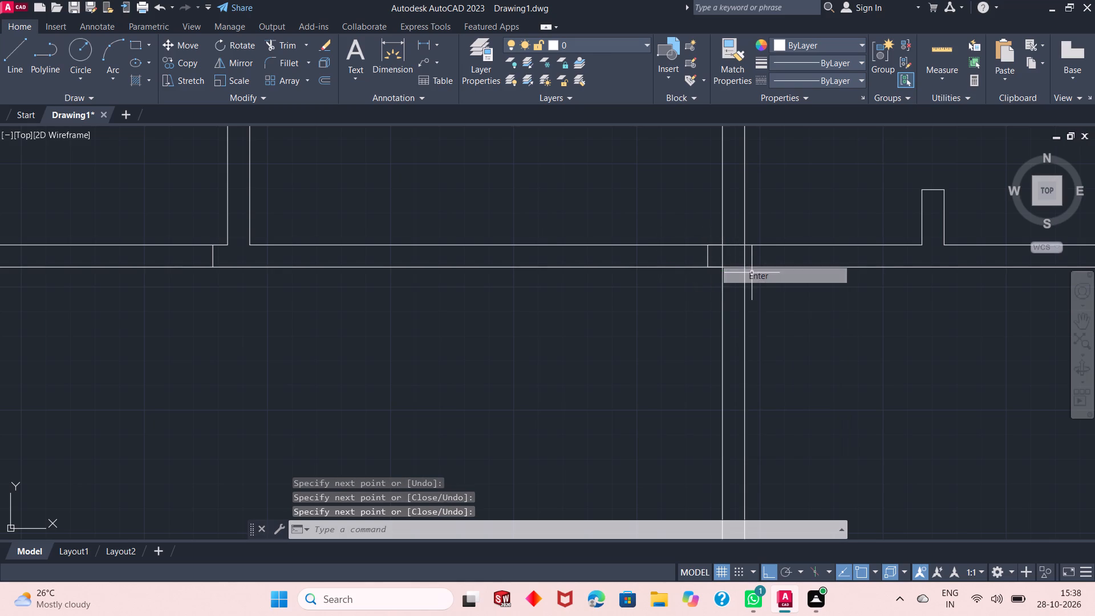
# Trim the overlapping 6" segments and the wall lines crossing inside the junction of the long horizontal wall and the remaining interior vertical wall.
pyautogui.click(278, 39)
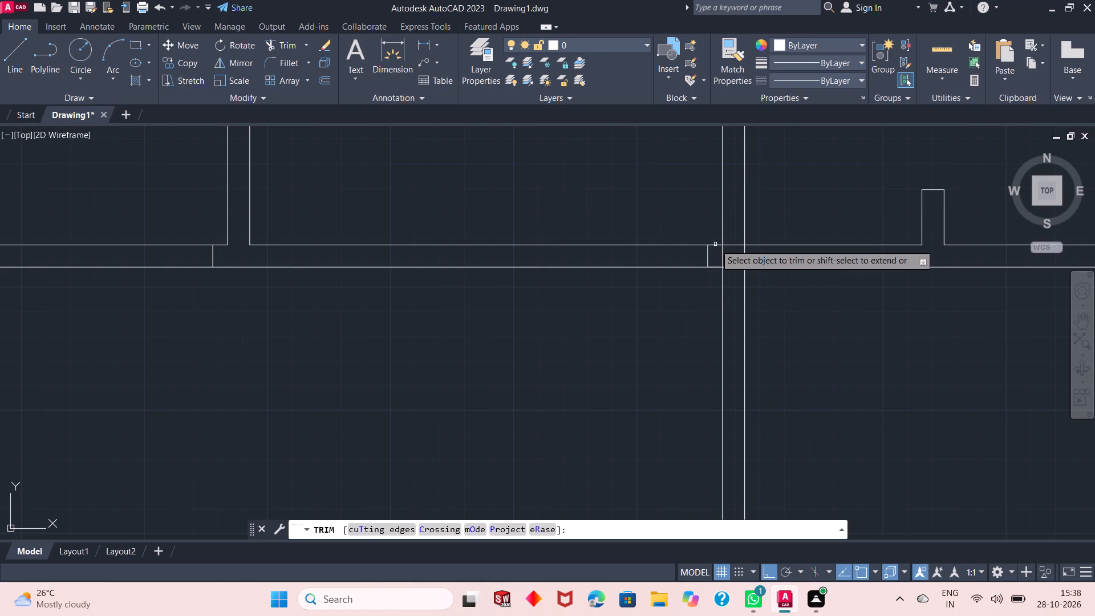
pyautogui.click(715, 245)
pyautogui.click(715, 266)
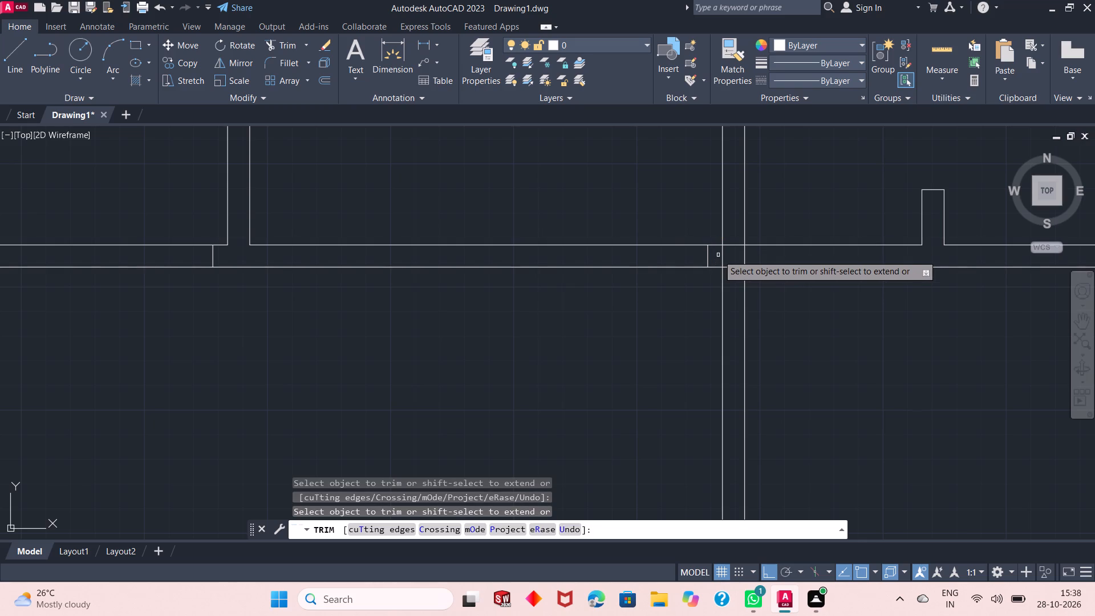
pyautogui.click(722, 253)
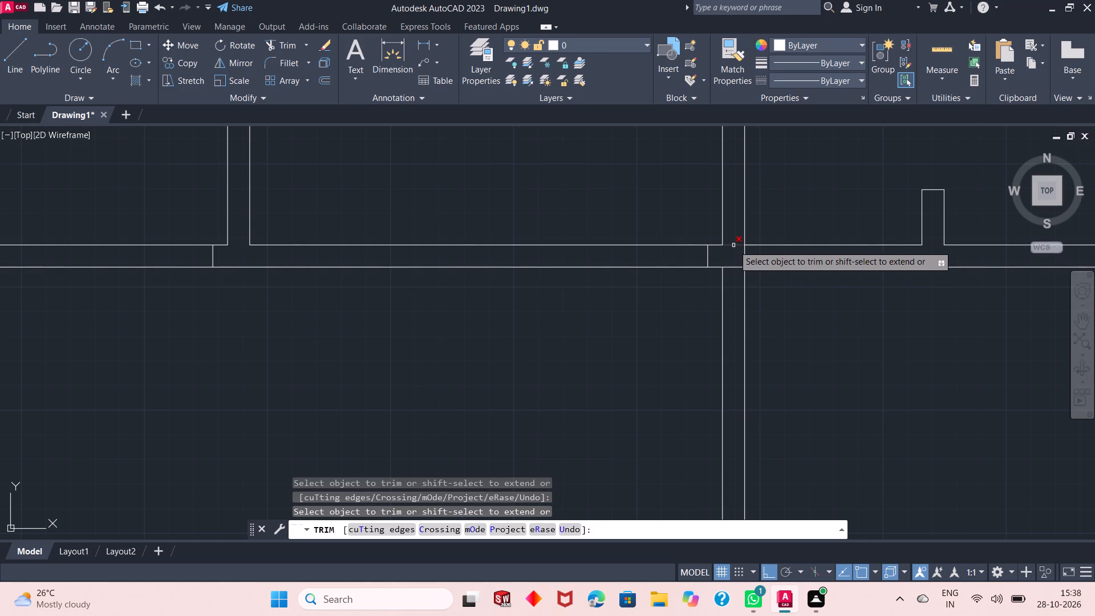
pyautogui.click(733, 245)
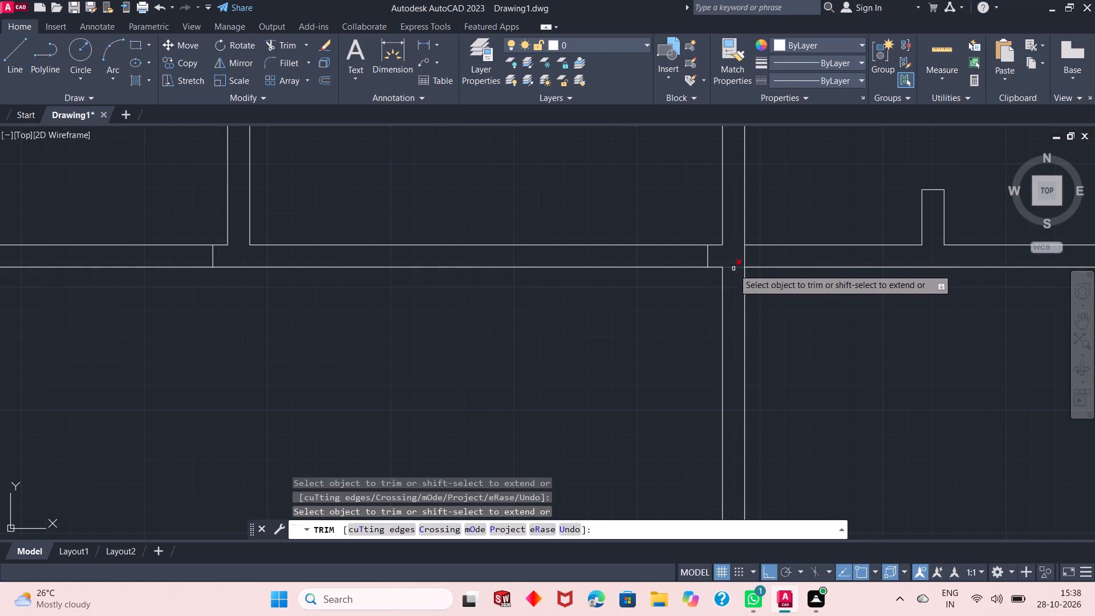
pyautogui.click(733, 269)
pyautogui.rightClick(576, 172)
pyautogui.click(605, 183)
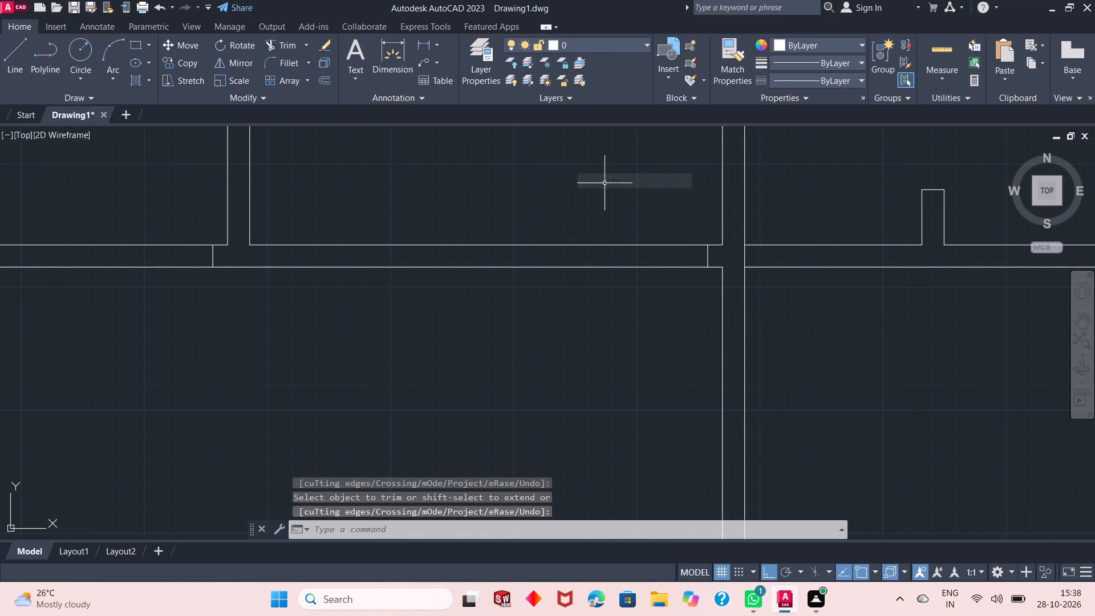
pyautogui.rightClick(636, 196)
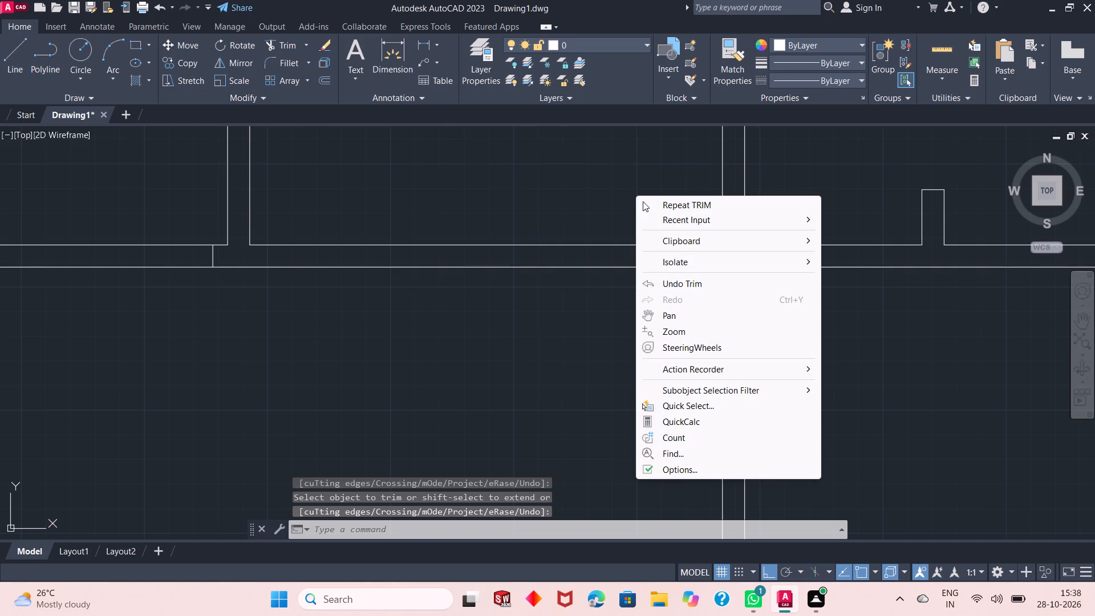
pyautogui.click(673, 200)
pyautogui.click(761, 259)
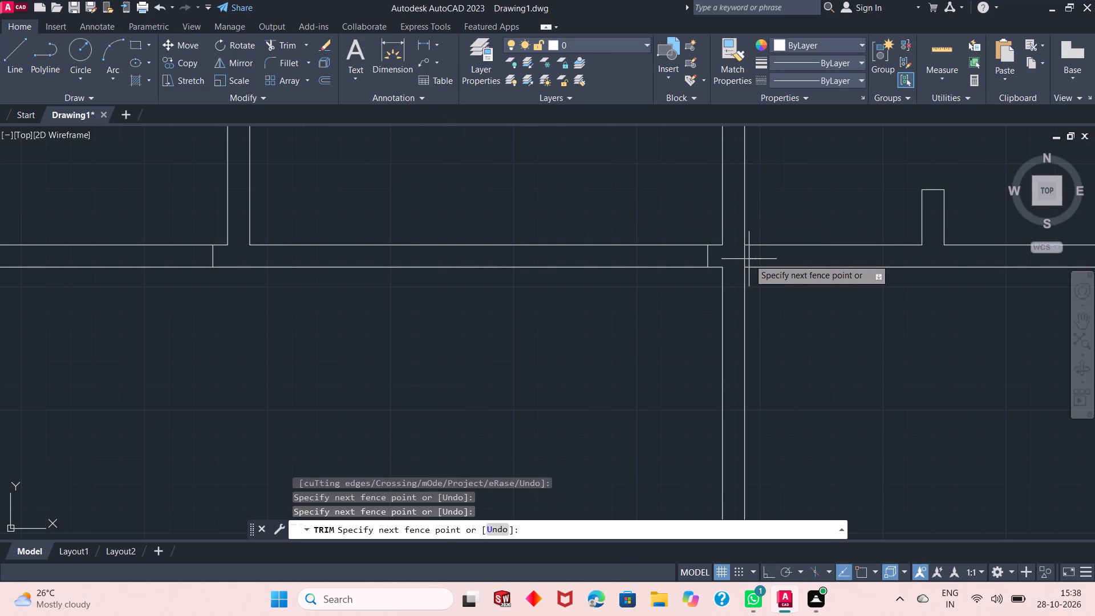
pyautogui.click(740, 259)
pyautogui.rightClick(623, 215)
pyautogui.click(643, 222)
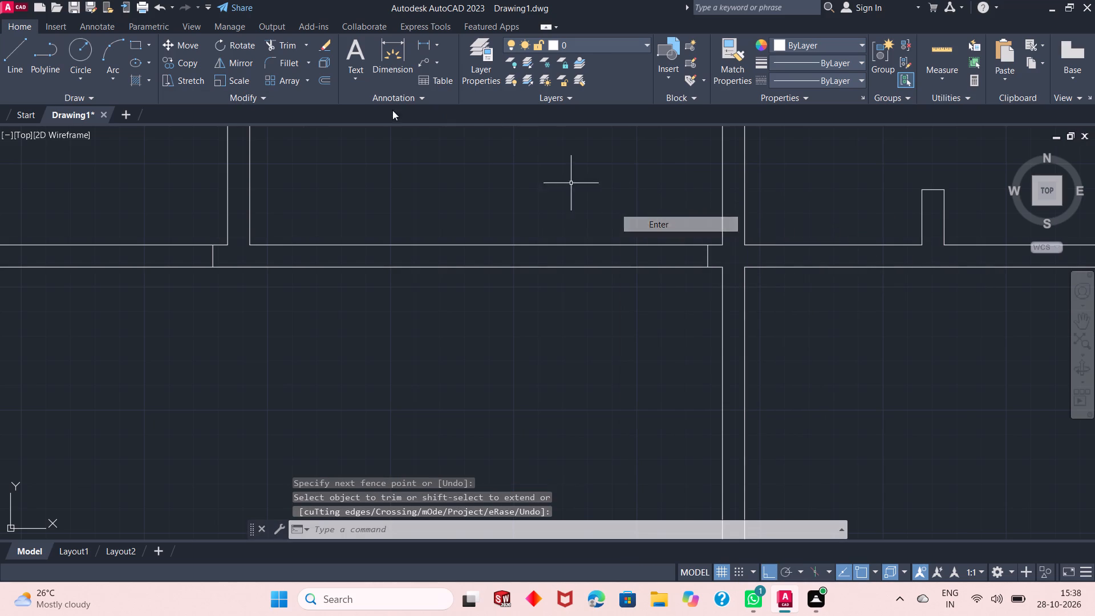
# Draw a matching jamb from the junction's upper right corner: 6" right along the horizontal wall's upper line, then down to its lower line.
pyautogui.click(17, 60)
pyautogui.click(743, 243)
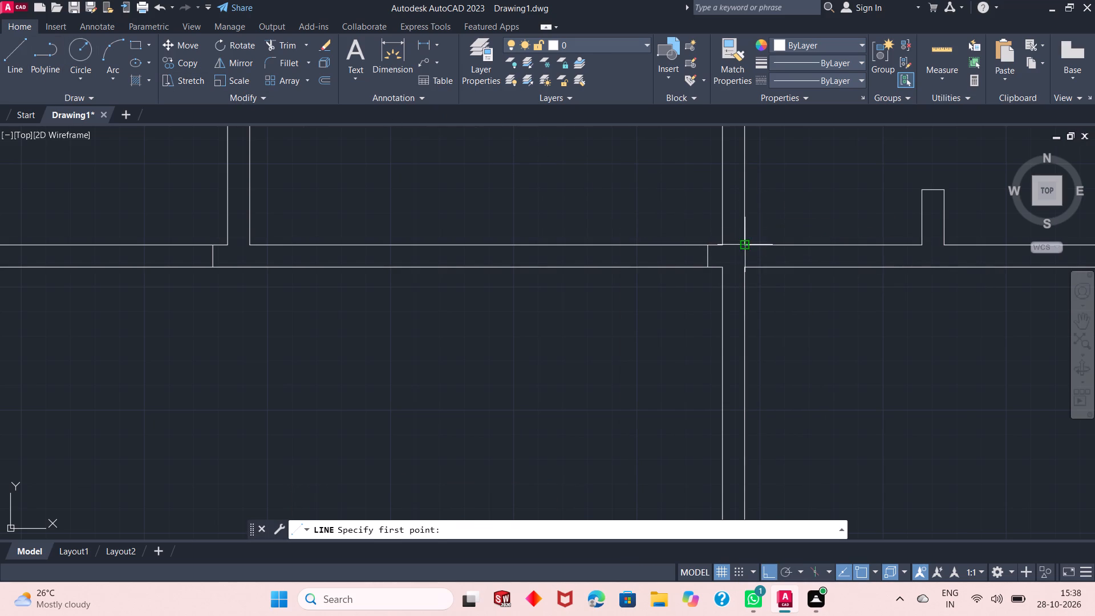
pyautogui.write('6"')
pyautogui.press('Return')
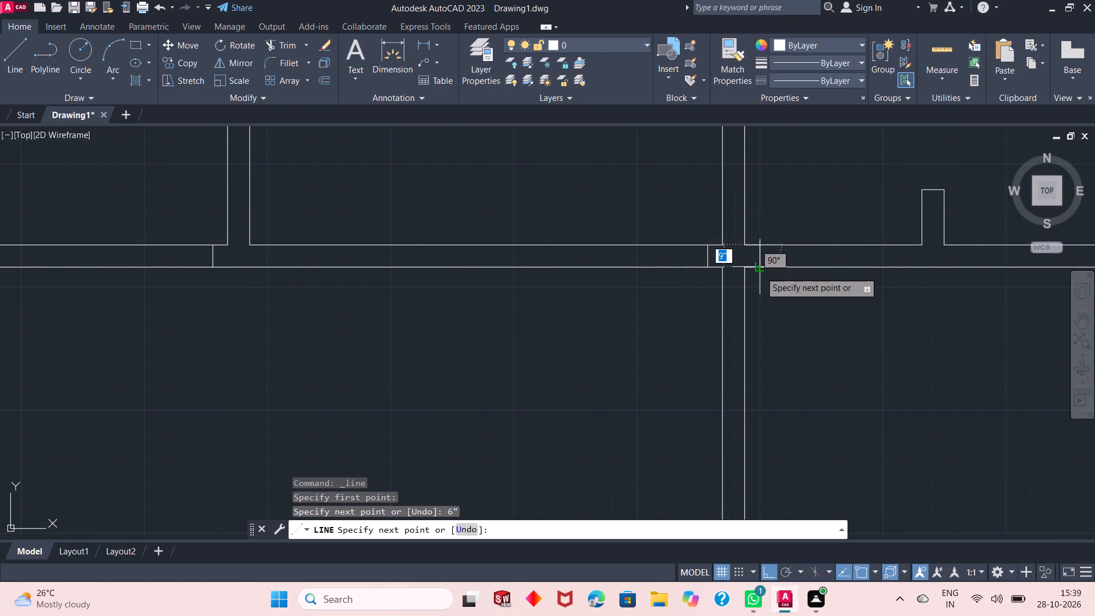
pyautogui.click(760, 273)
pyautogui.rightClick(760, 272)
pyautogui.click(779, 282)
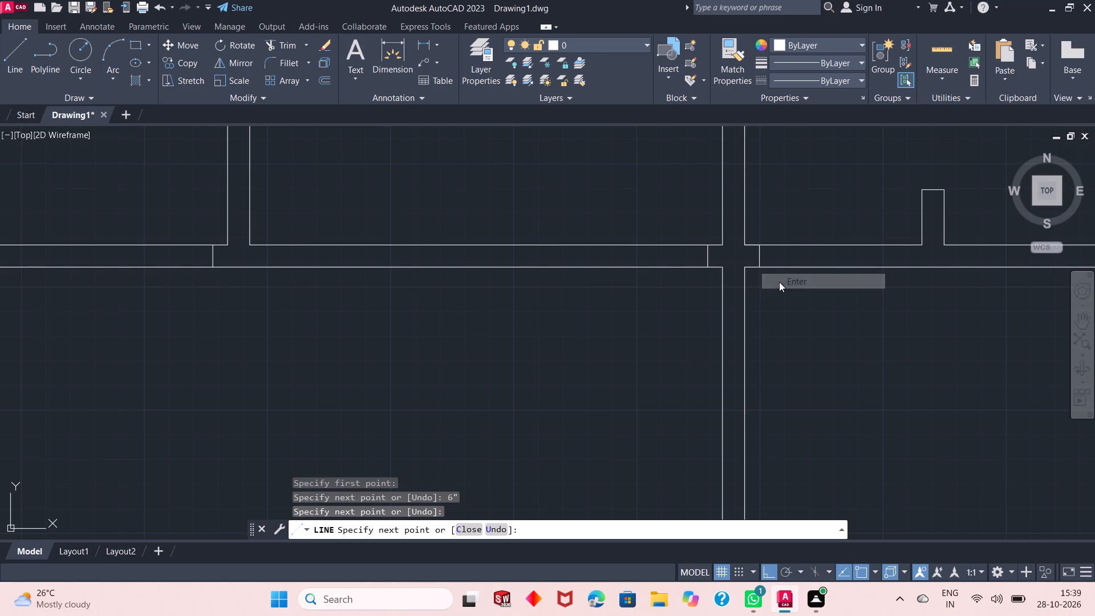
# Trim the overlapping 6" segment of the long horizontal wall's upper line between the junction and its right-hand jamb.
pyautogui.click(285, 52)
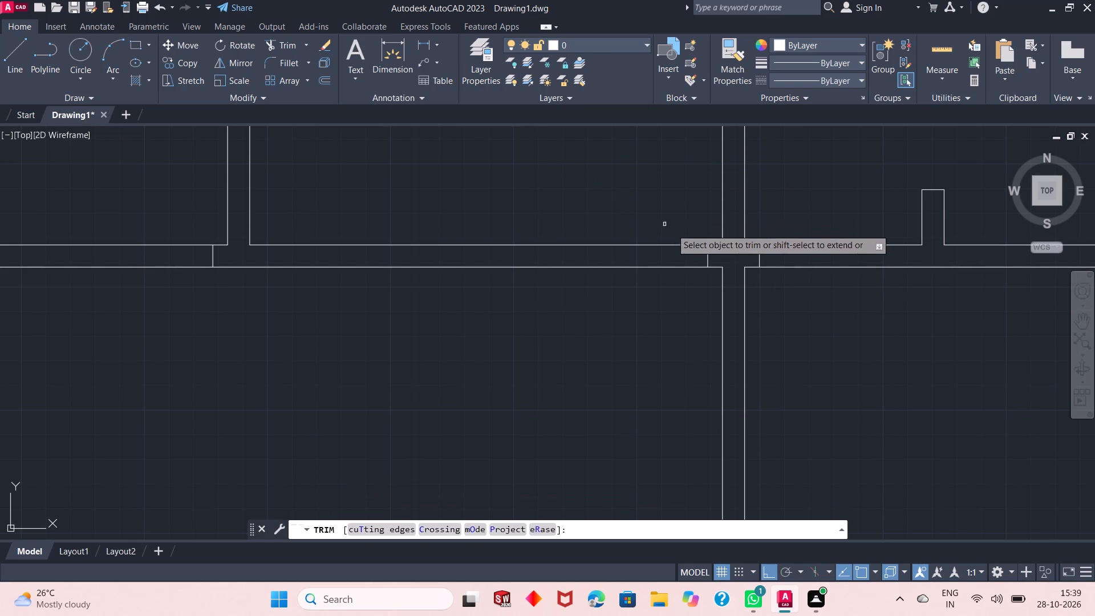
pyautogui.click(756, 245)
pyautogui.rightClick(772, 170)
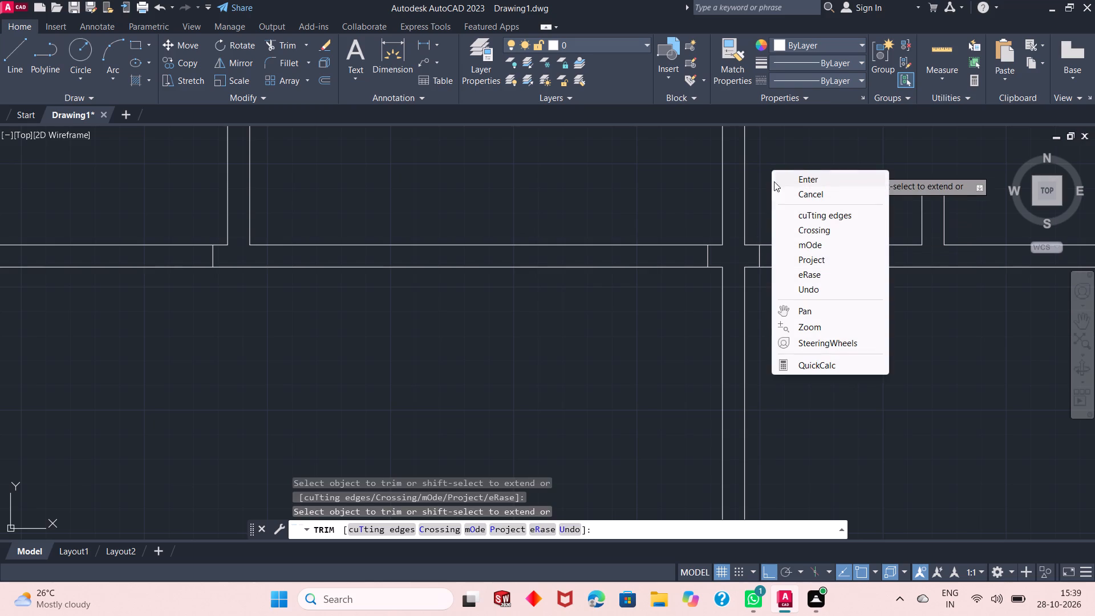
pyautogui.click(782, 182)
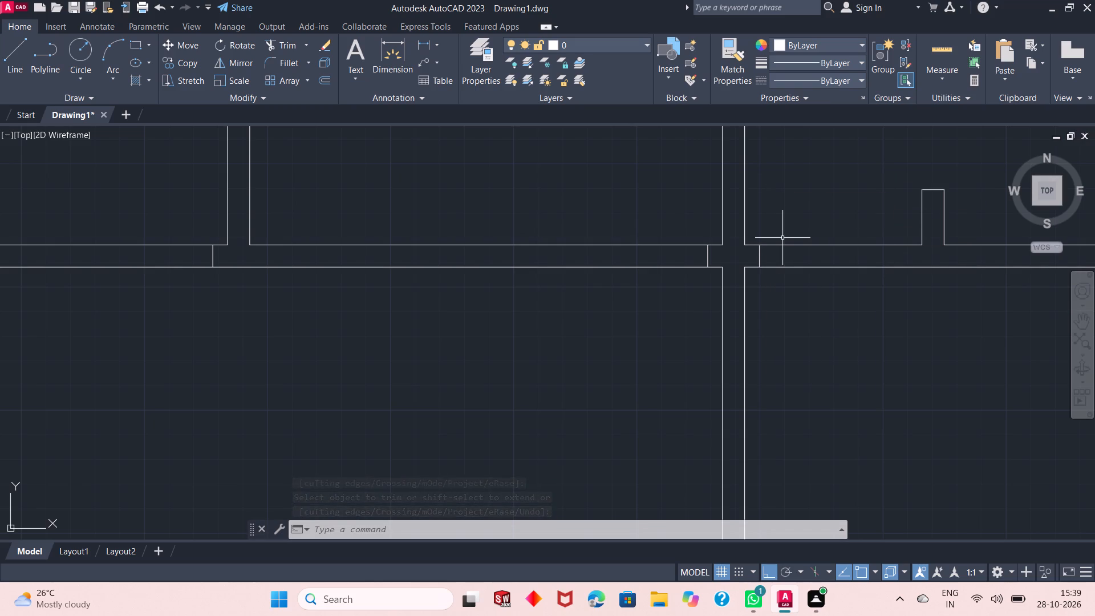
# Offset the left exterior wall's inner line 20' to the right, then that new line 6" further right, to form a vertical partition.
pyautogui.scroll(-2, 701, 206)
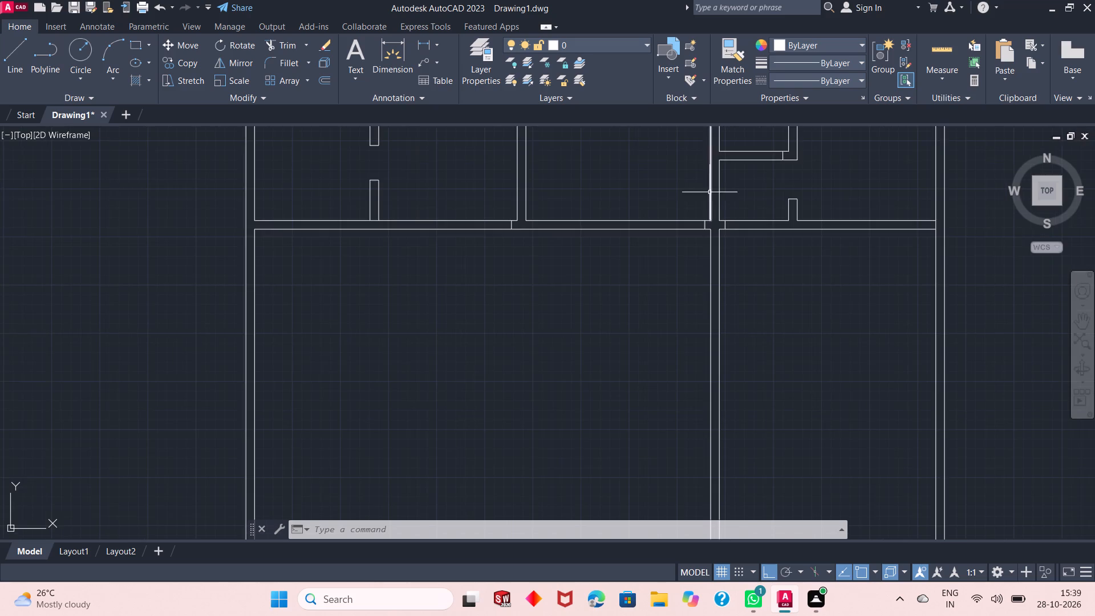
pyautogui.scroll(-1, 708, 183)
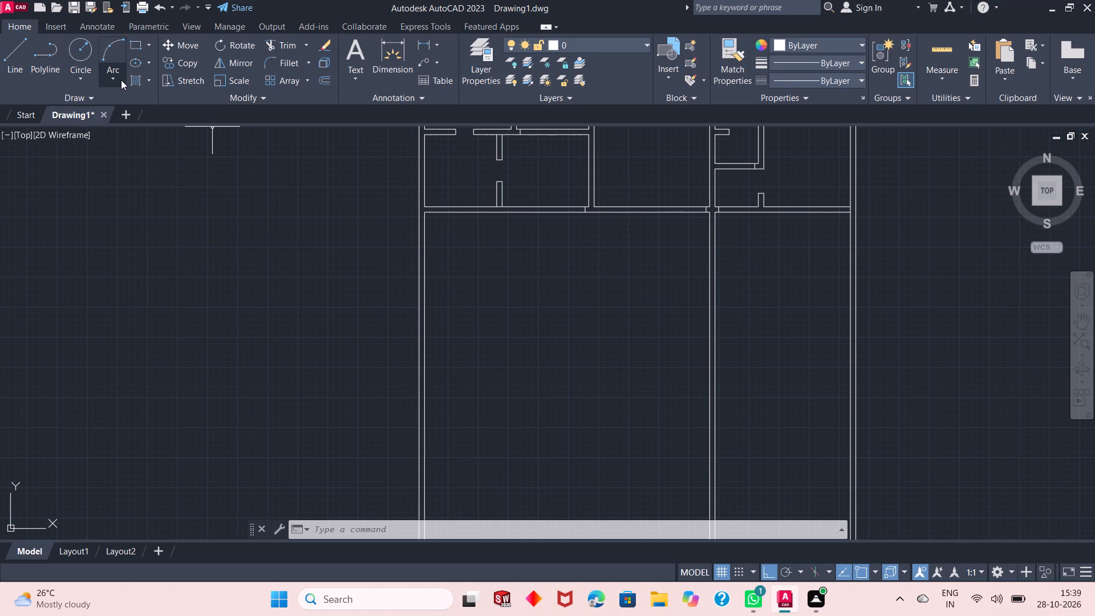
pyautogui.click(327, 78)
pyautogui.rightClick(301, 175)
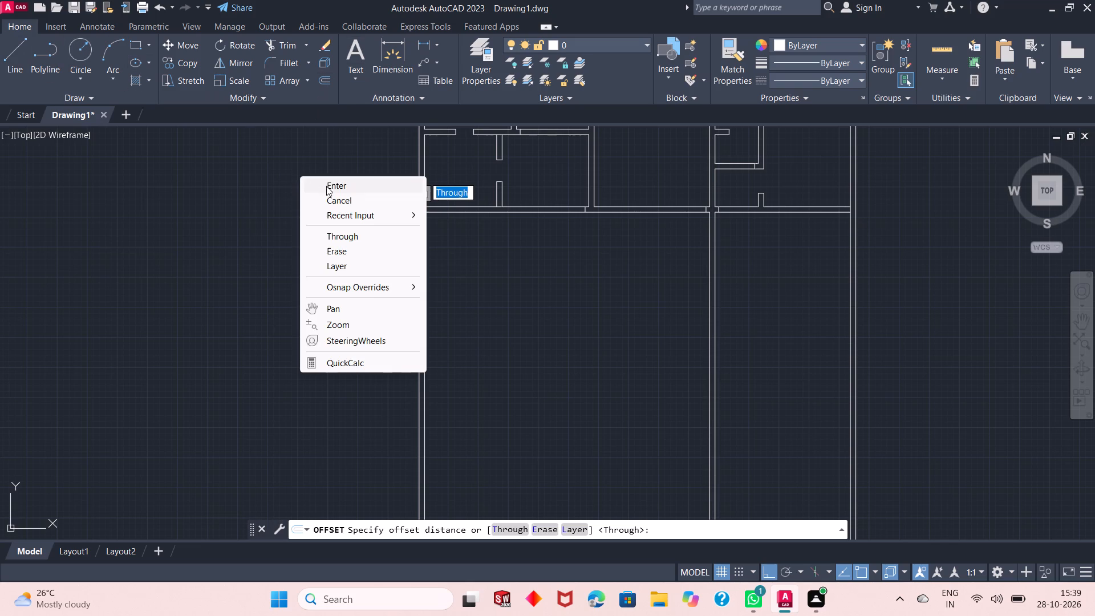
pyautogui.click(386, 190)
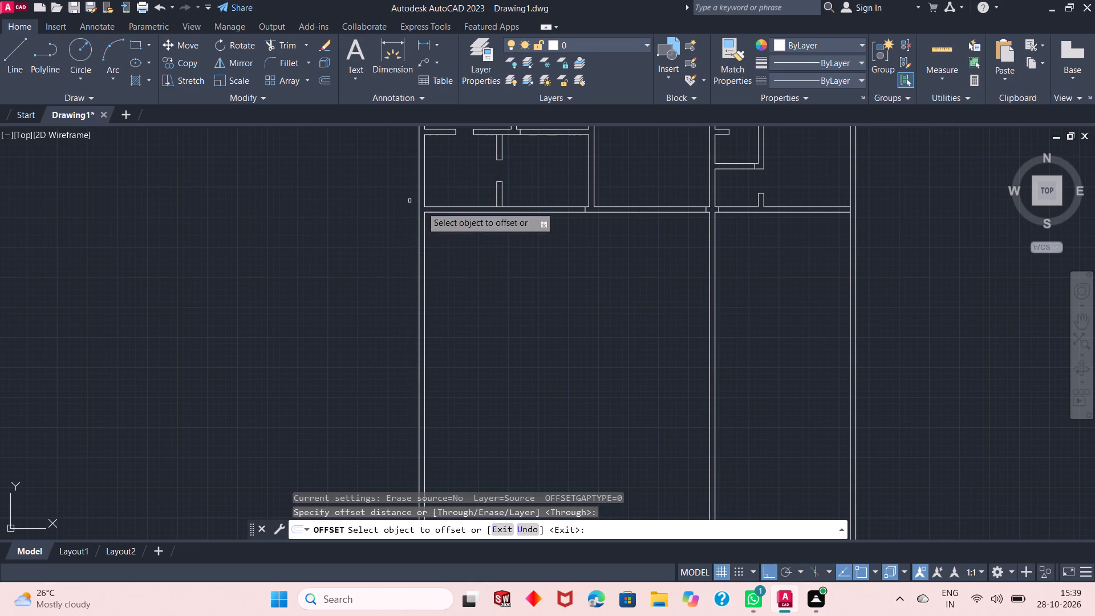
pyautogui.click(423, 257)
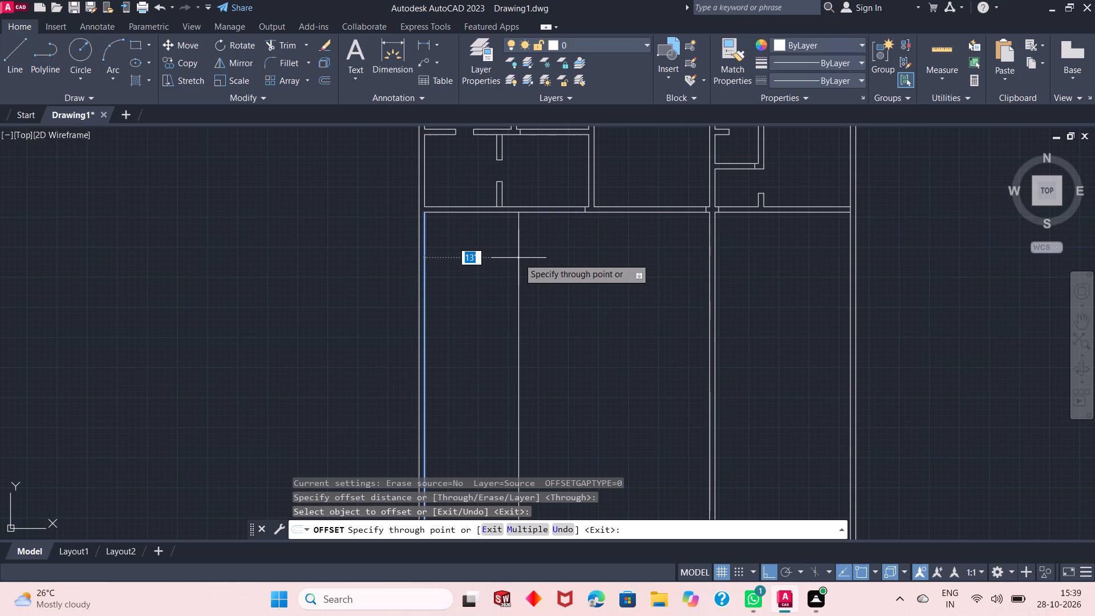
pyautogui.write("14'")
pyautogui.press('BackSpace')
pyautogui.press('BackSpace')
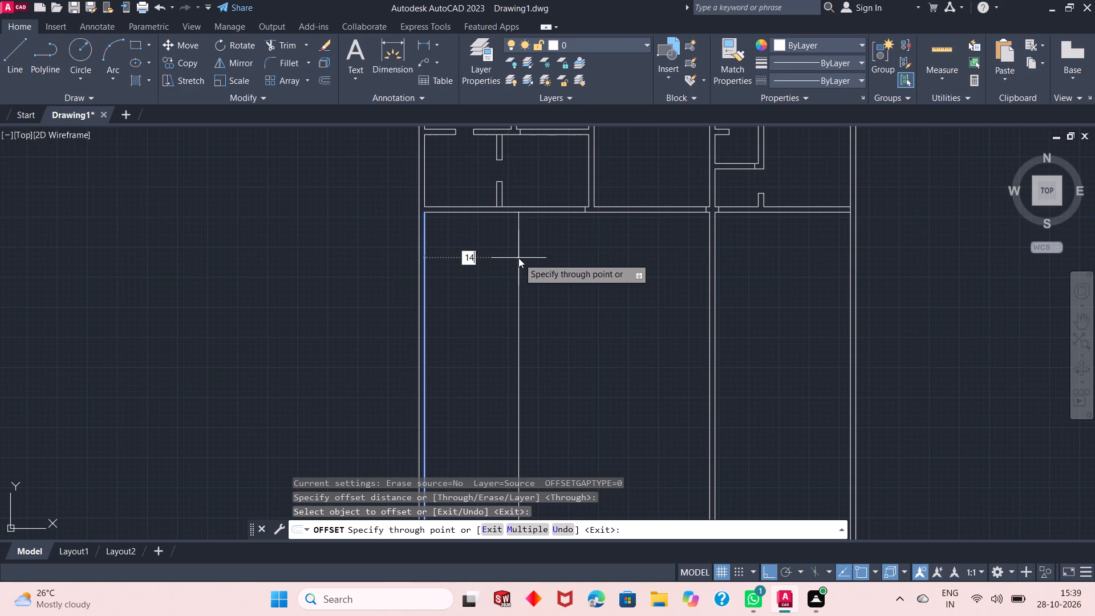
pyautogui.press('BackSpace')
pyautogui.write('20')
pyautogui.press("'")
pyautogui.press('Return')
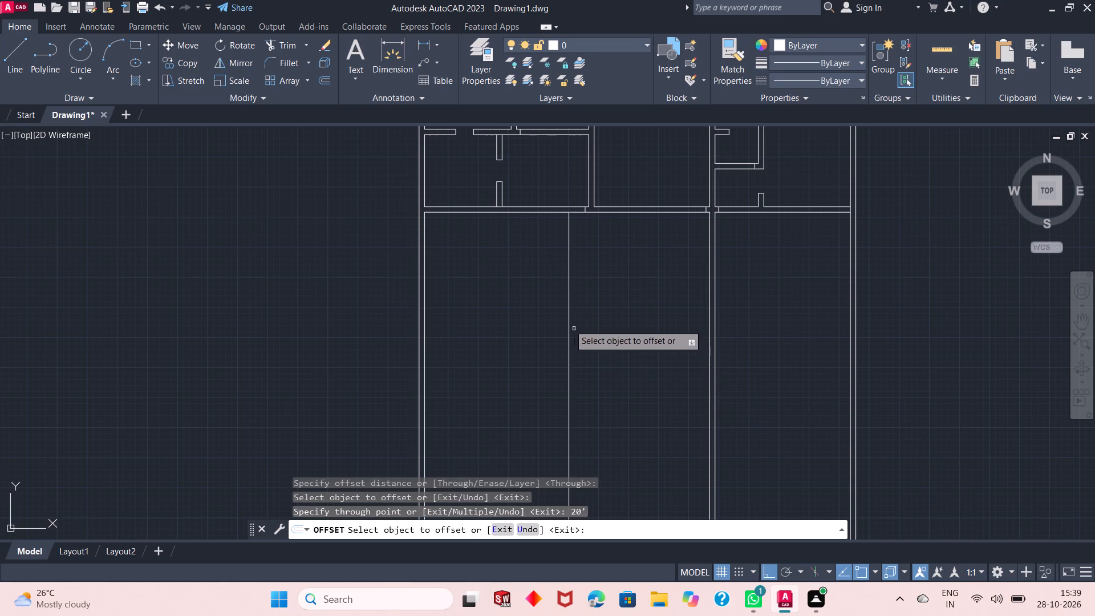
pyautogui.click(568, 293)
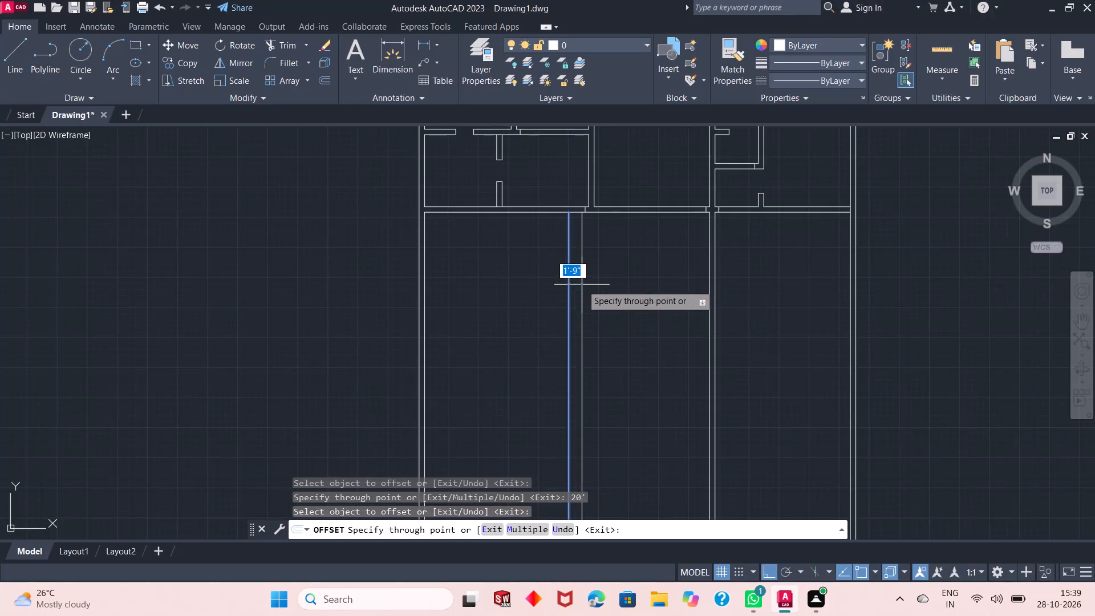
pyautogui.write('6"')
pyautogui.press('Return')
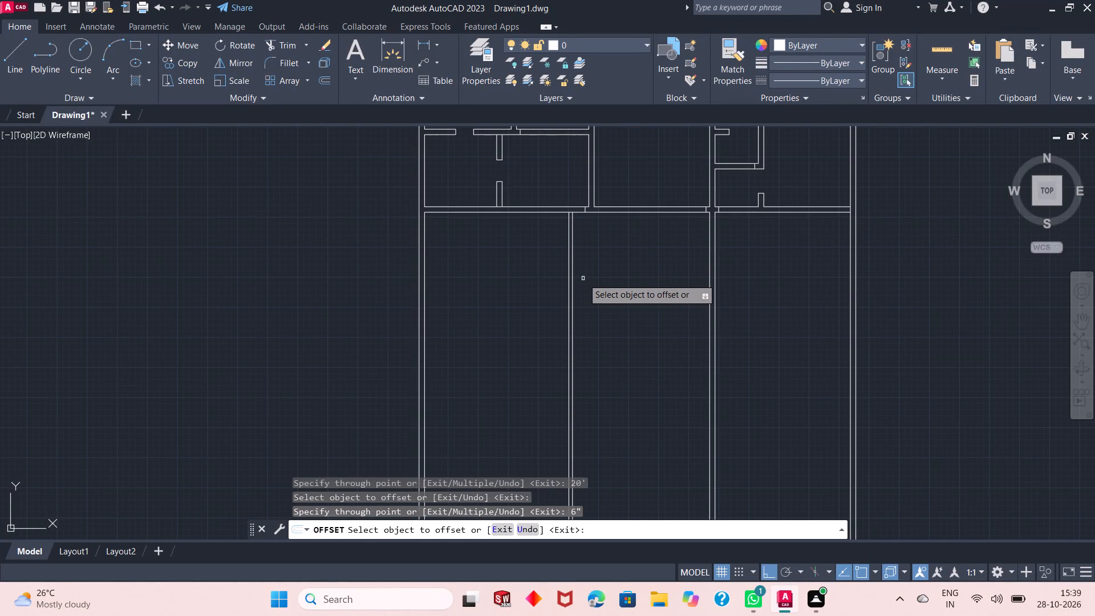
# Measure the clear width of the lower right room between the interior vertical wall and the right exterior wall.
pyautogui.click(927, 47)
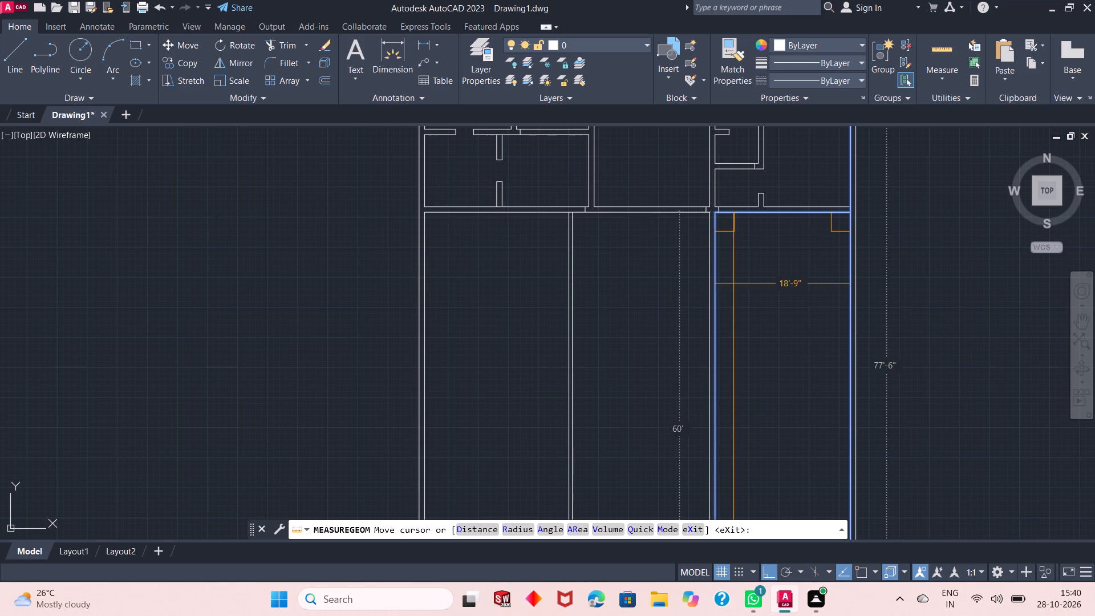
pyautogui.press('Escape')
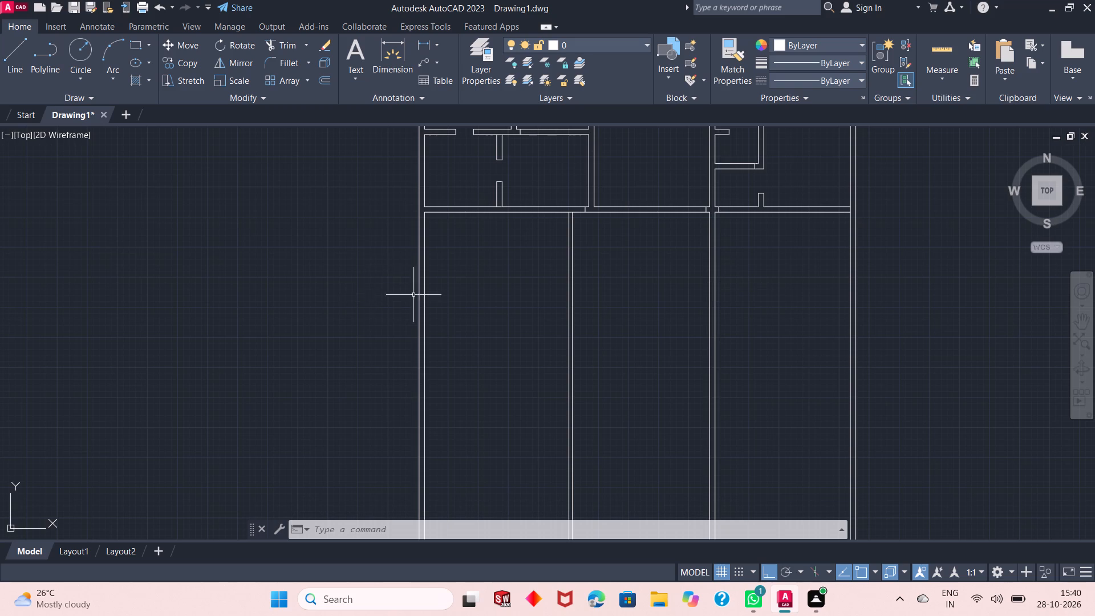
# Examine the overall plan and how the vertical partitions below the long horizontal wall meet it.
pyautogui.scroll(1, 420, 297)
pyautogui.scroll(-1, 414, 298)
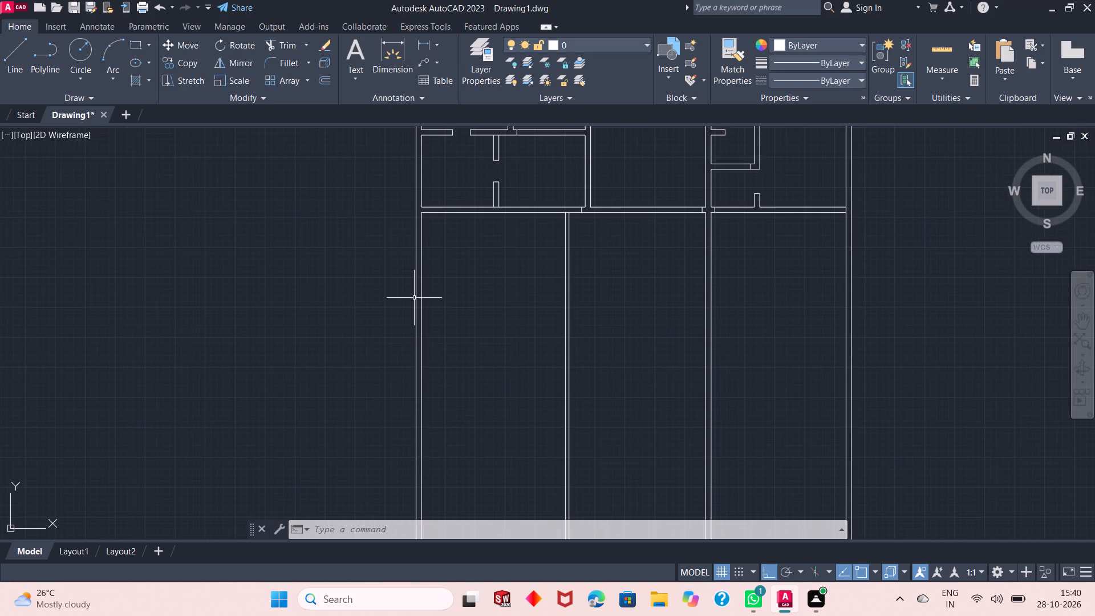
pyautogui.scroll(-1, 413, 298)
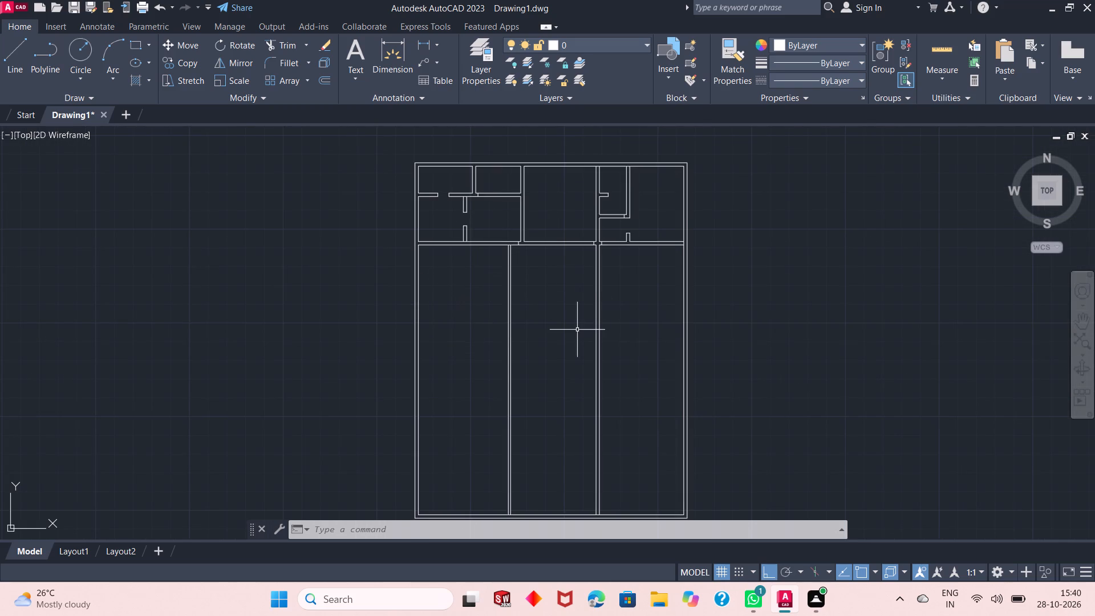
pyautogui.scroll(1, 577, 334)
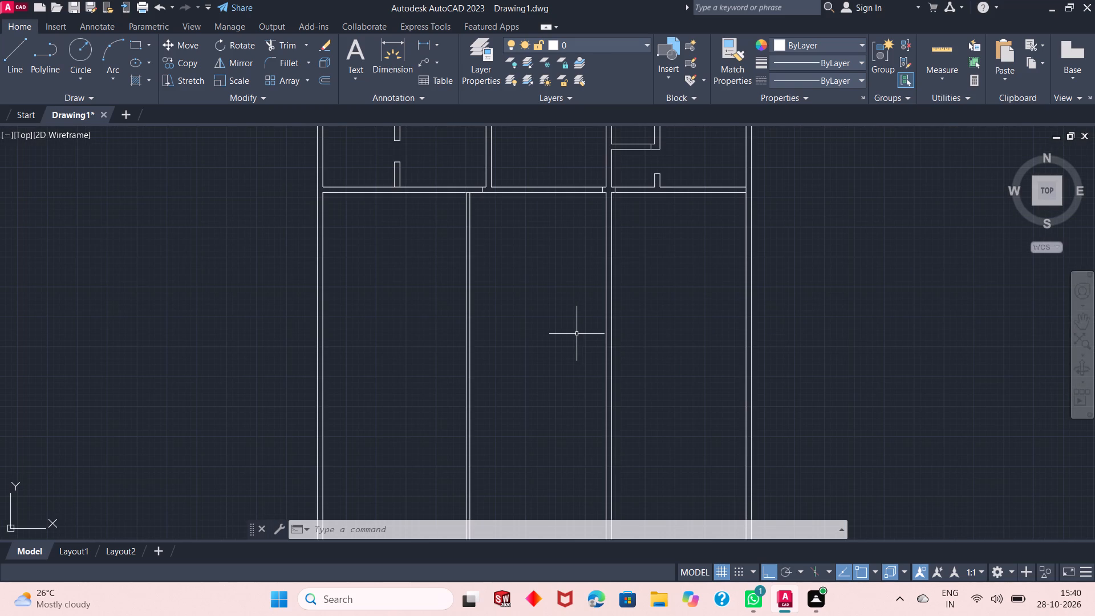
pyautogui.scroll(-1, 542, 271)
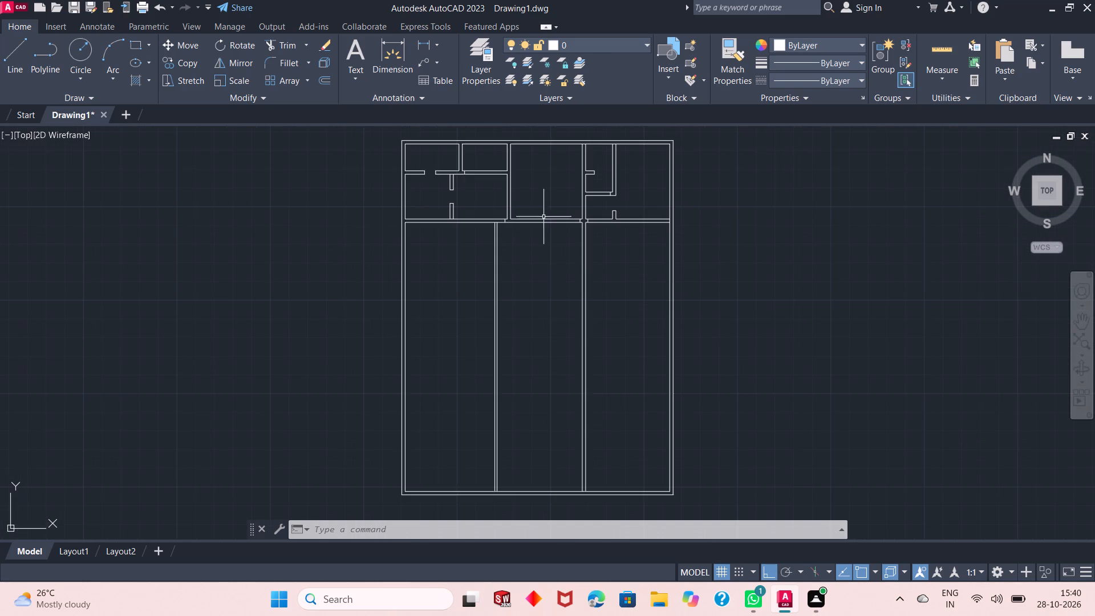
pyautogui.scroll(2, 547, 204)
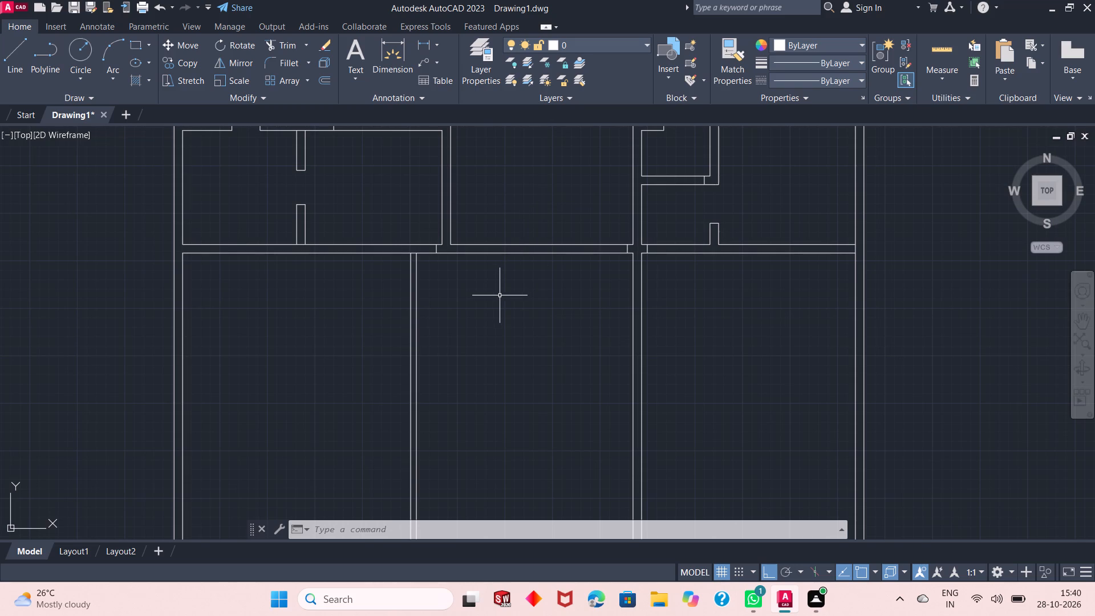
pyautogui.scroll(-2, 498, 235)
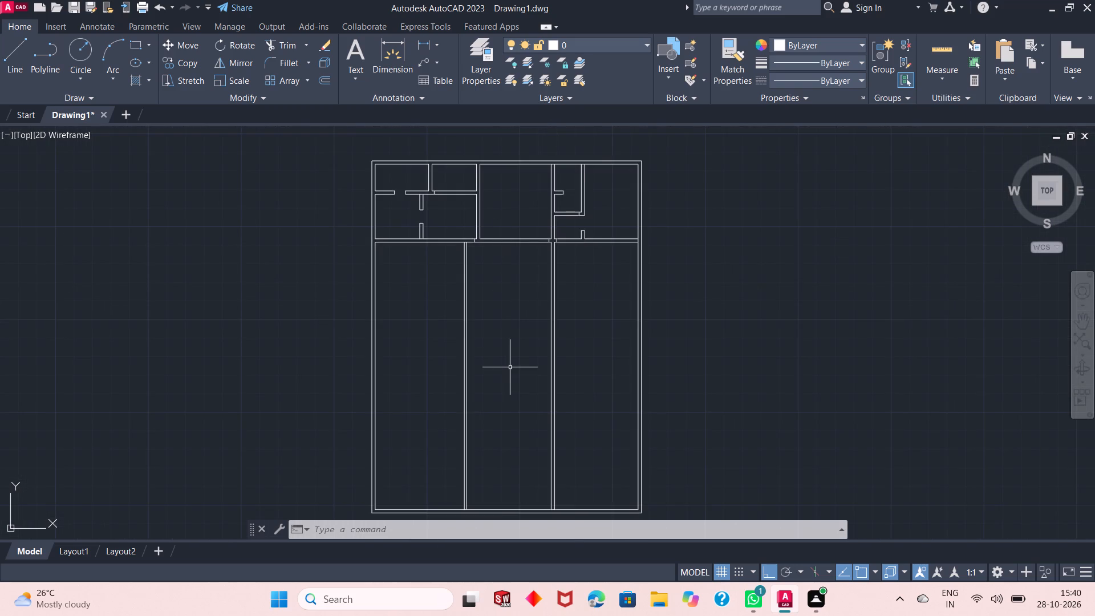
pyautogui.scroll(1, 510, 367)
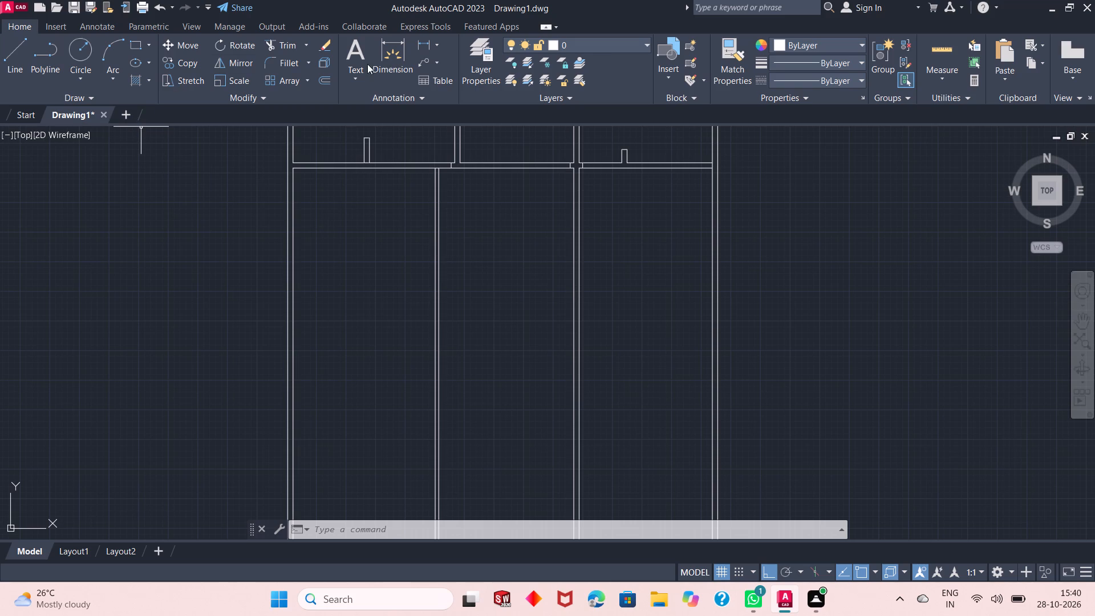
pyautogui.scroll(1, 485, 192)
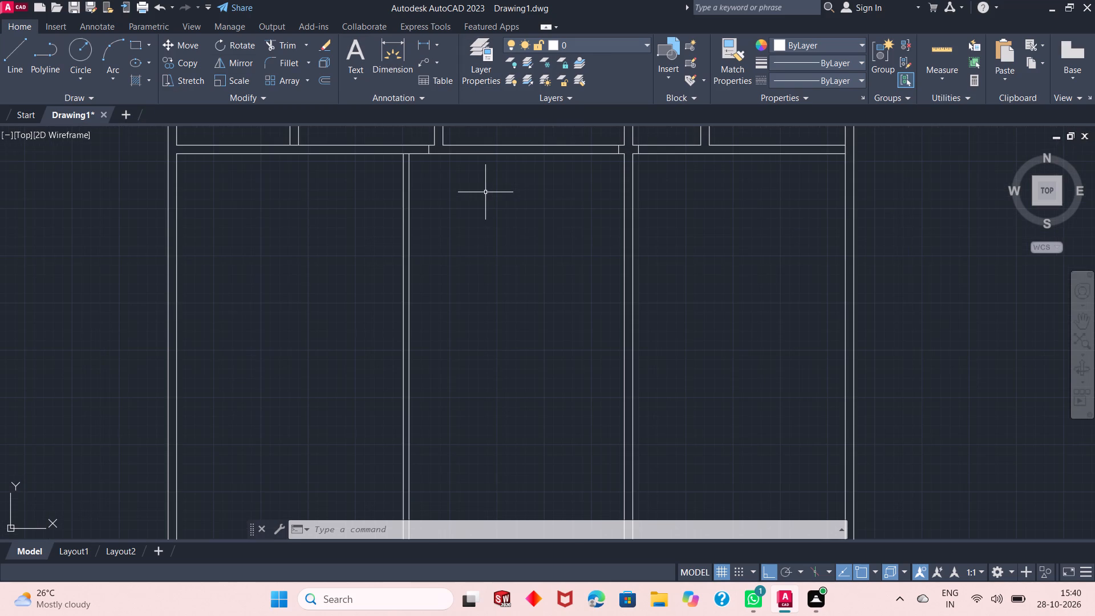
pyautogui.scroll(-1, 483, 232)
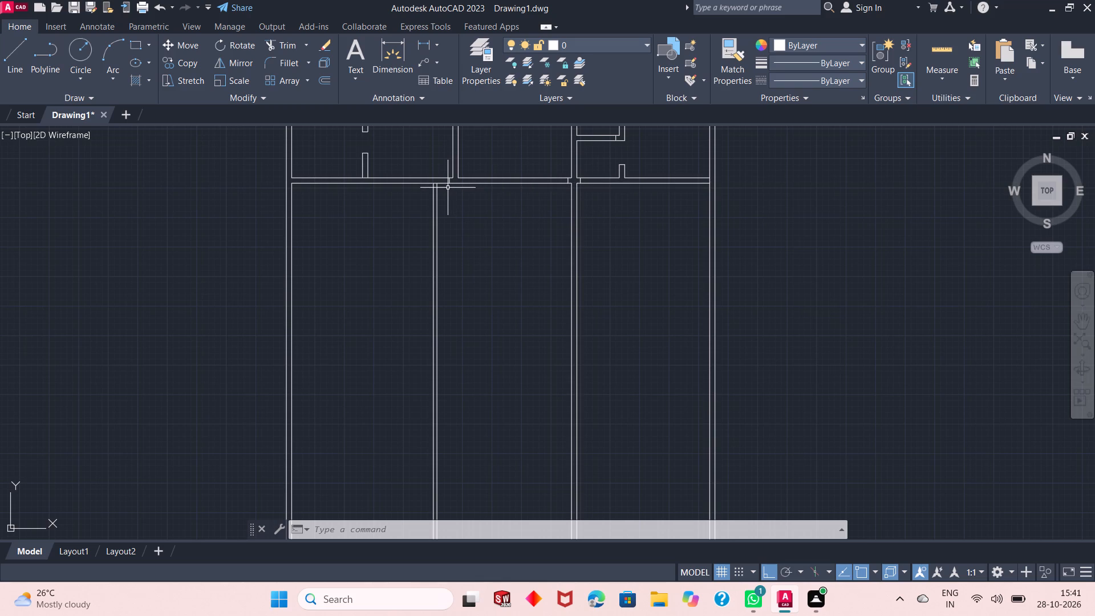
pyautogui.scroll(-1, 378, 193)
pyautogui.scroll(3, 377, 193)
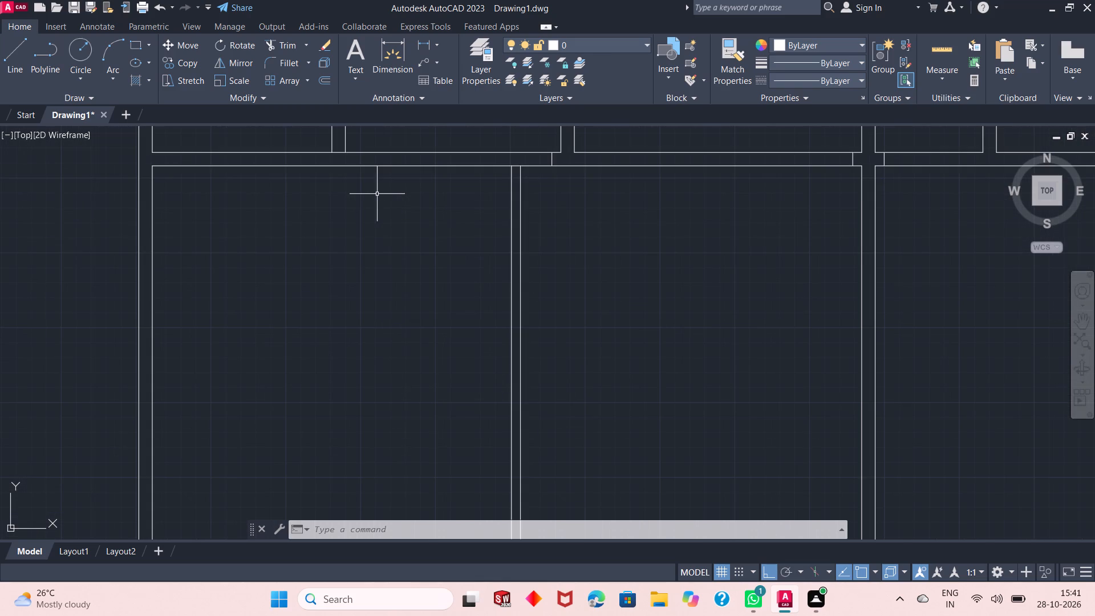
pyautogui.scroll(-1, 313, 219)
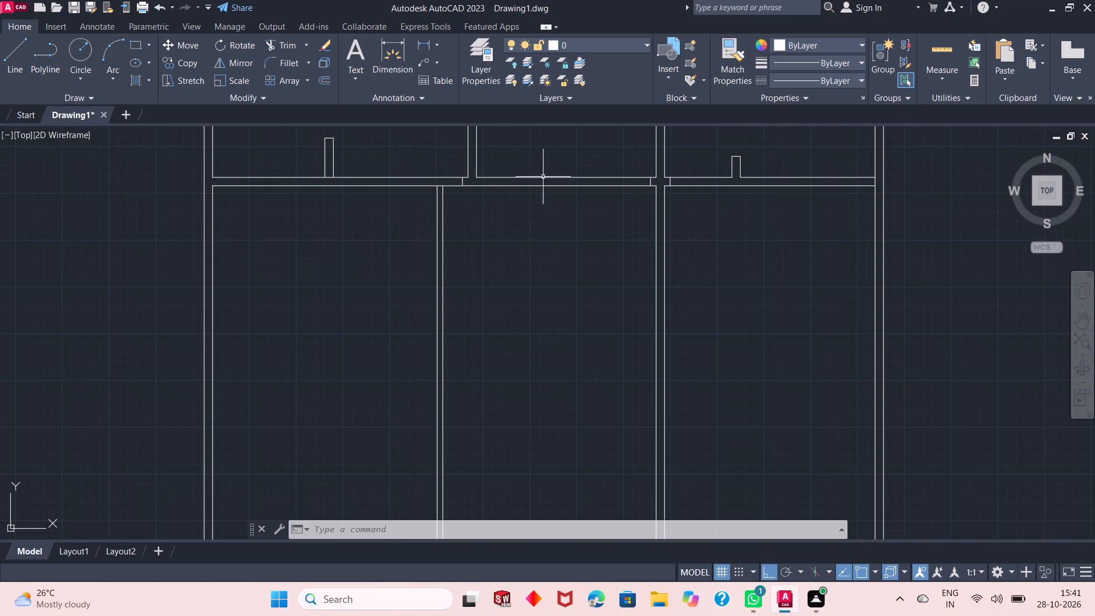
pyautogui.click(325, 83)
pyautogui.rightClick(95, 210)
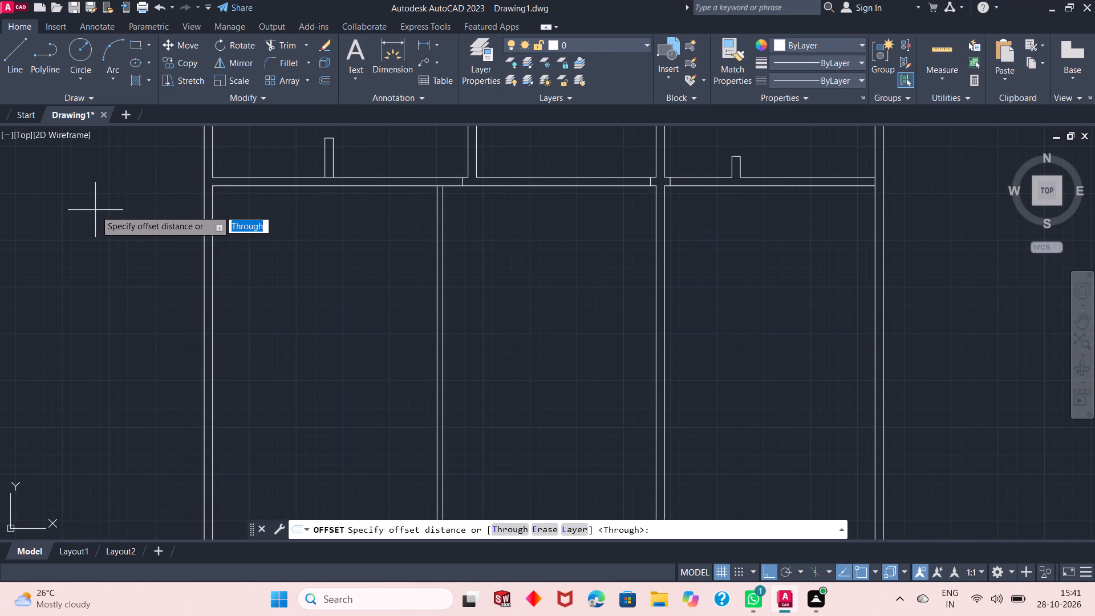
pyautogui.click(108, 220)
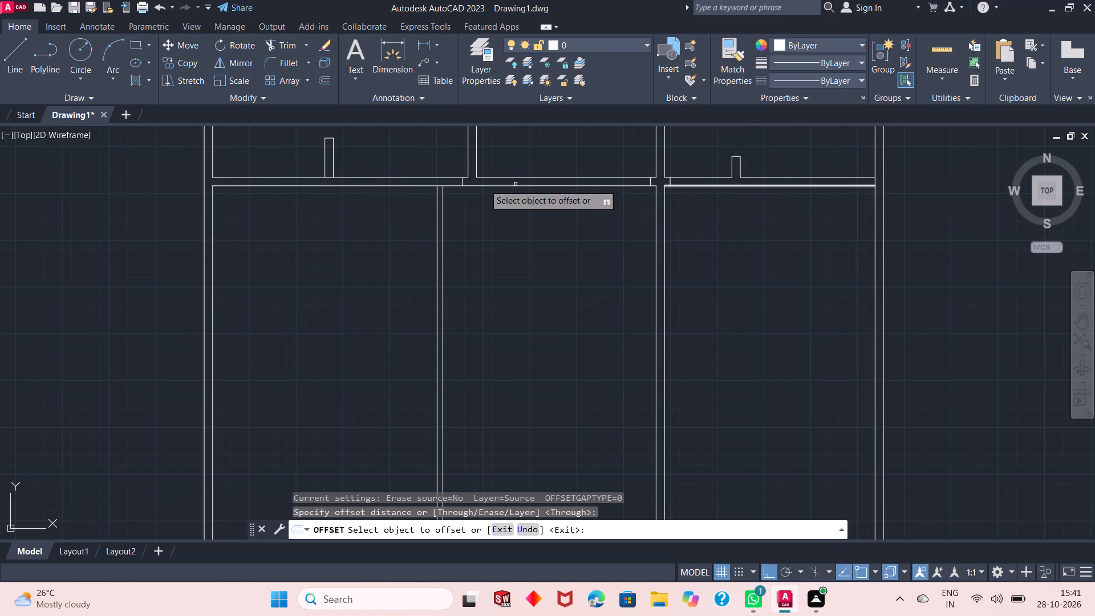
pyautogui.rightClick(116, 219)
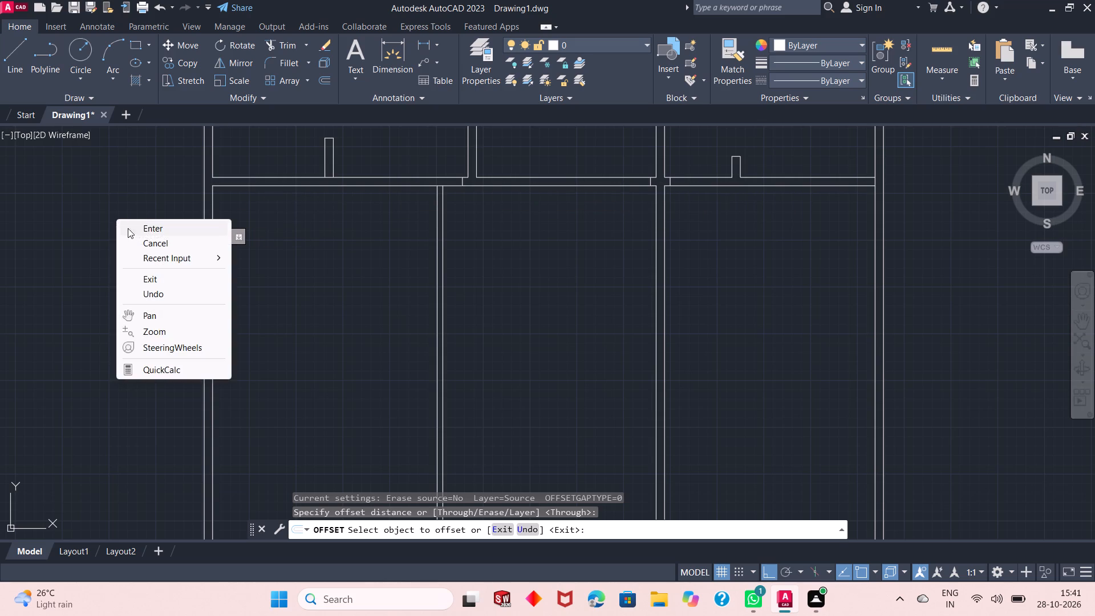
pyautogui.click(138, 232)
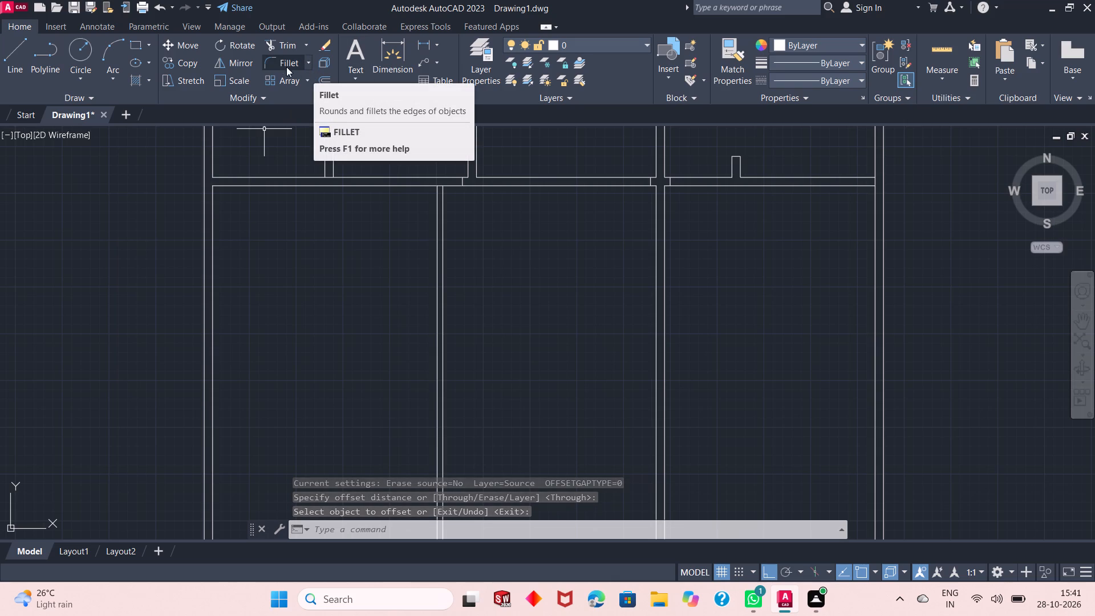
# Extend the right-hand portion of the long horizontal wall's lower line leftward across the junction with the 9" interior vertical wall.
pyautogui.click(305, 43)
pyautogui.click(281, 88)
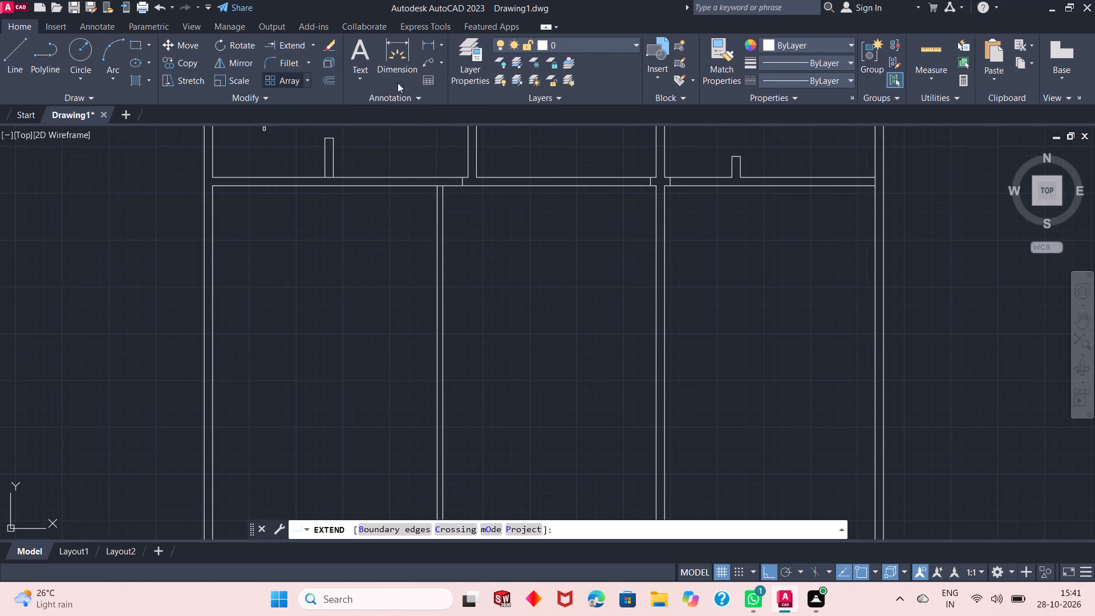
pyautogui.click(676, 185)
pyautogui.rightClick(582, 228)
pyautogui.click(598, 236)
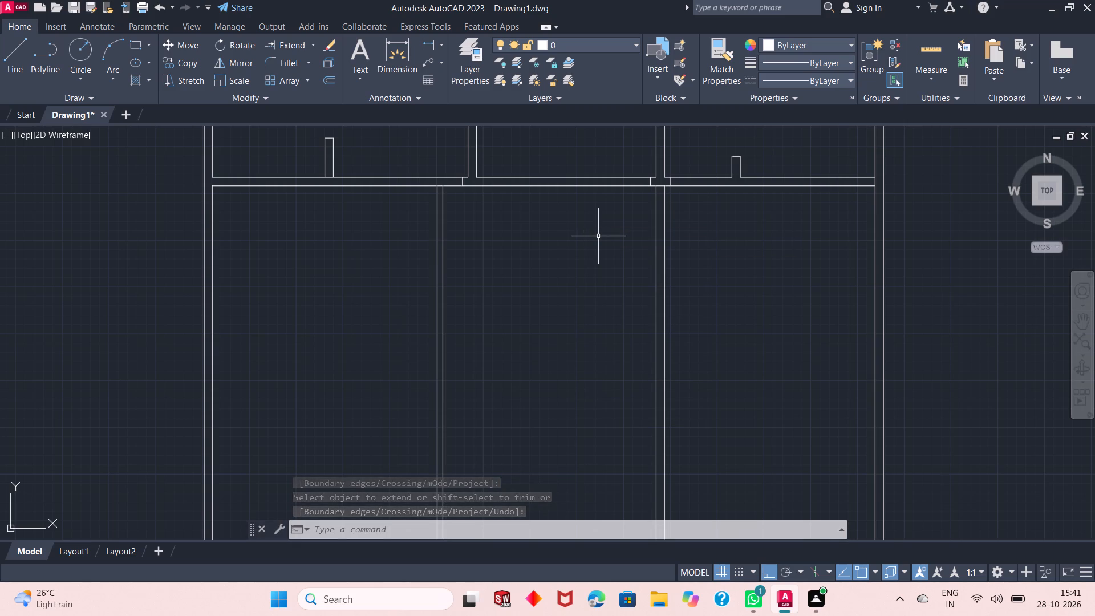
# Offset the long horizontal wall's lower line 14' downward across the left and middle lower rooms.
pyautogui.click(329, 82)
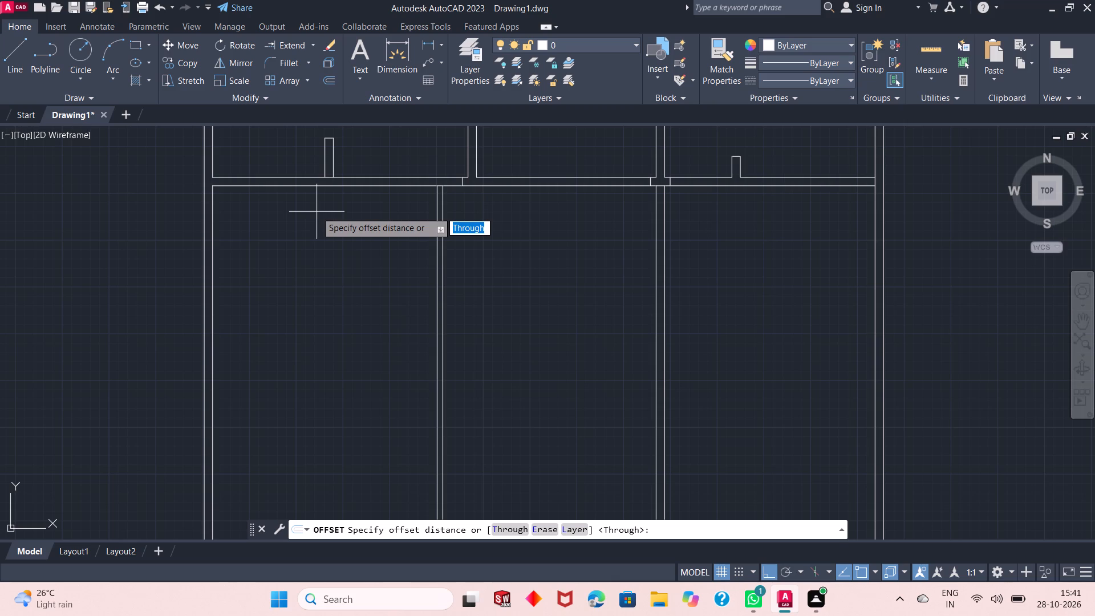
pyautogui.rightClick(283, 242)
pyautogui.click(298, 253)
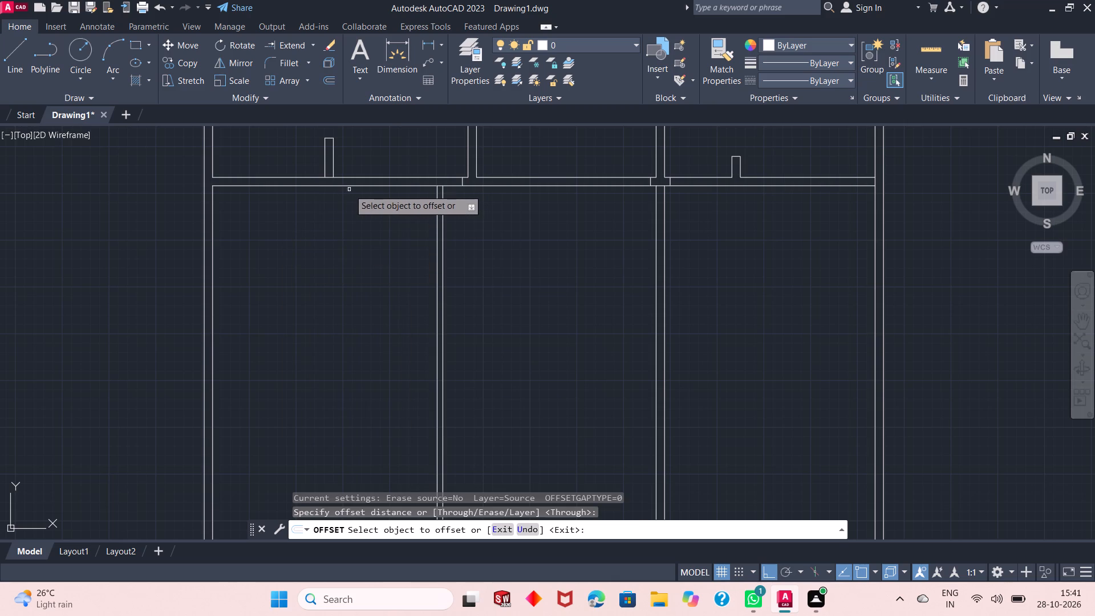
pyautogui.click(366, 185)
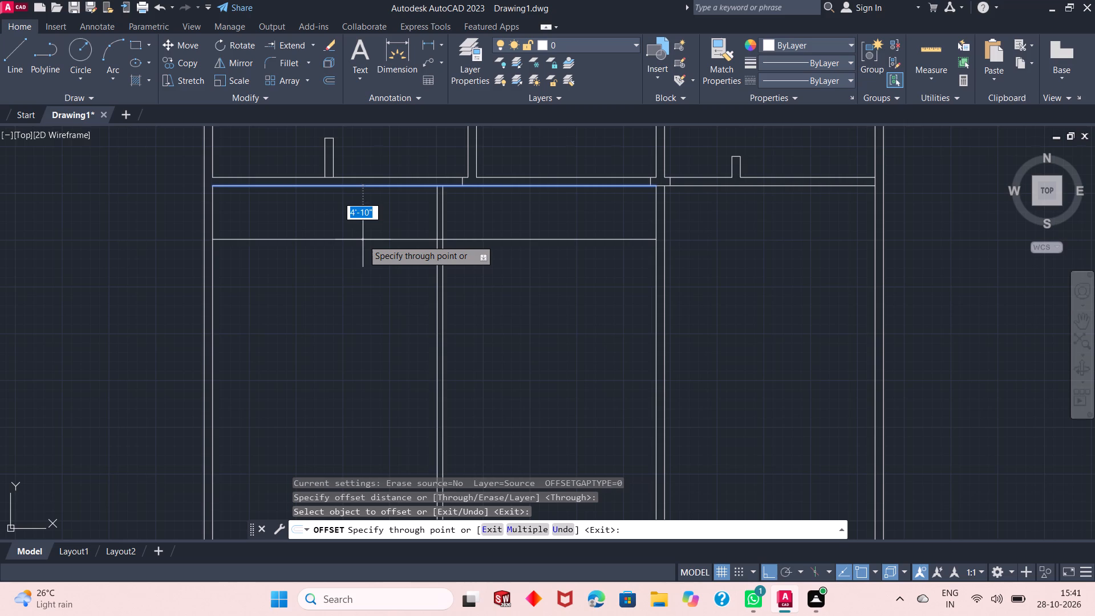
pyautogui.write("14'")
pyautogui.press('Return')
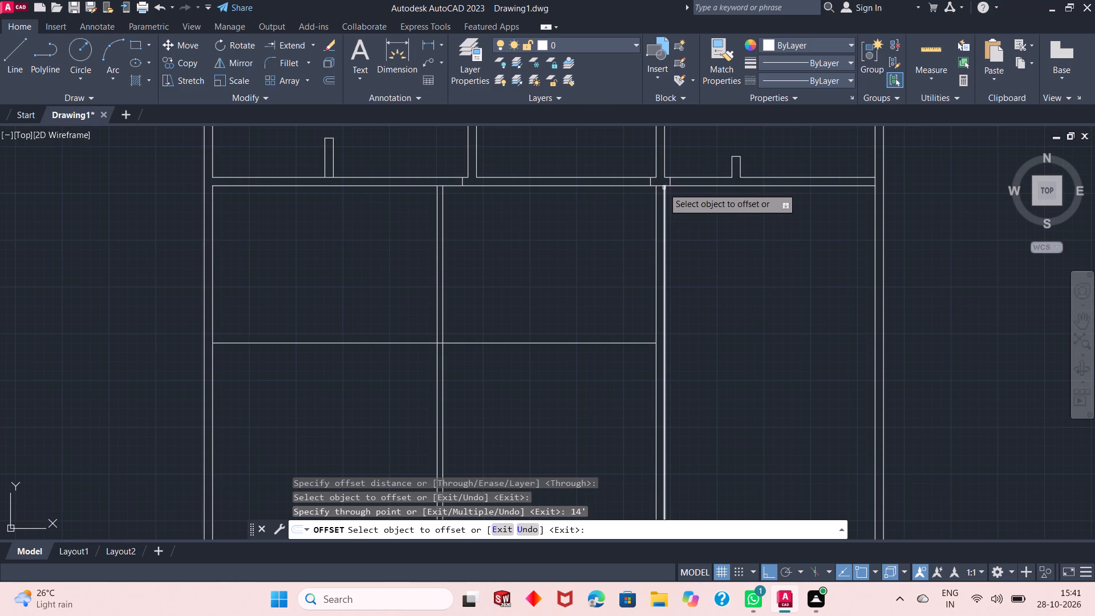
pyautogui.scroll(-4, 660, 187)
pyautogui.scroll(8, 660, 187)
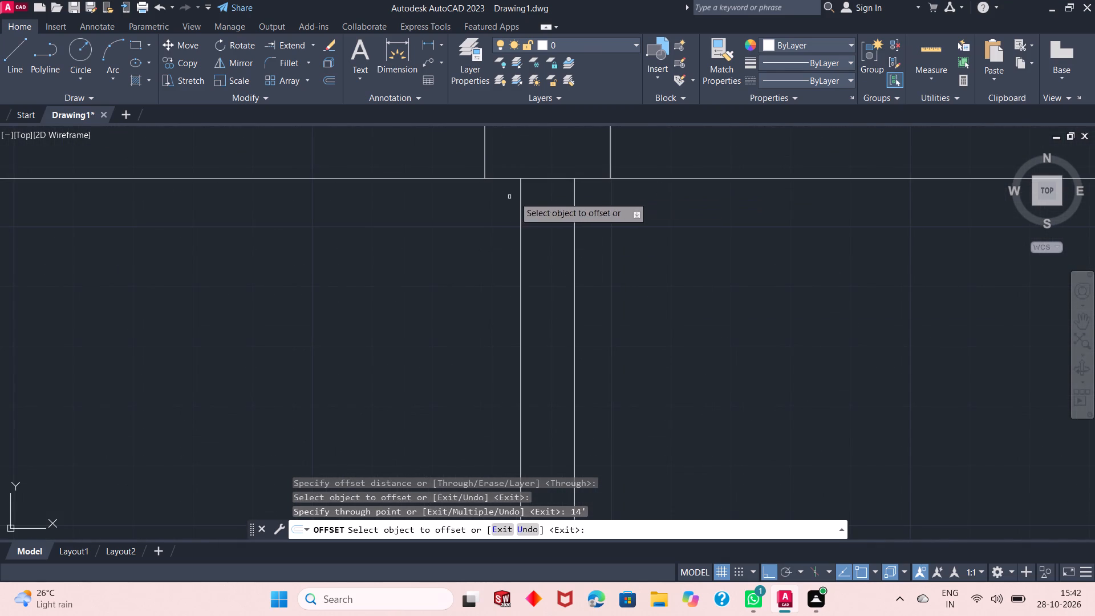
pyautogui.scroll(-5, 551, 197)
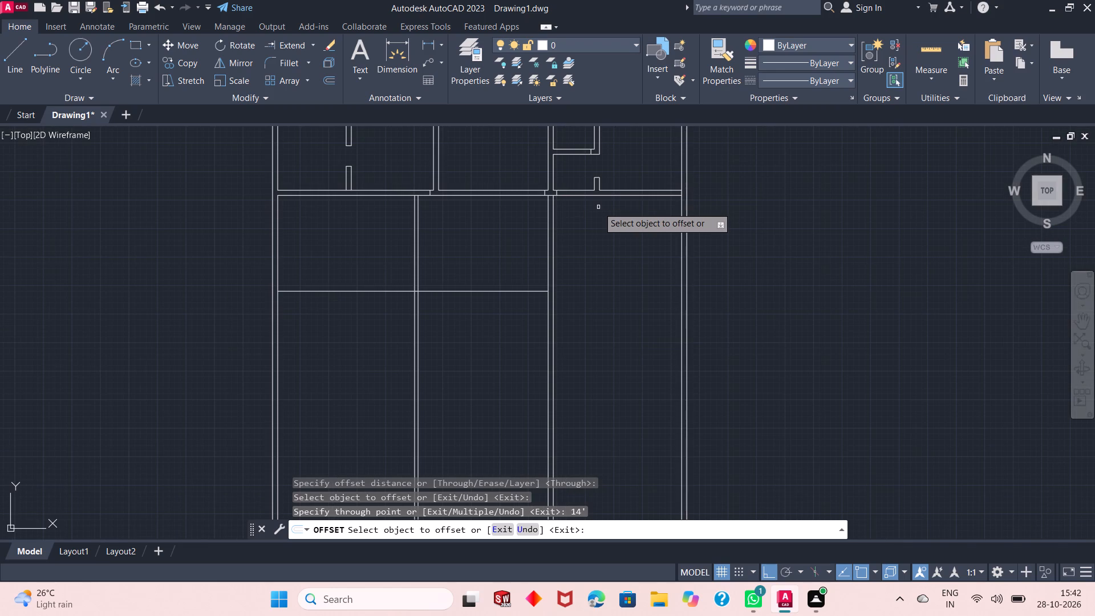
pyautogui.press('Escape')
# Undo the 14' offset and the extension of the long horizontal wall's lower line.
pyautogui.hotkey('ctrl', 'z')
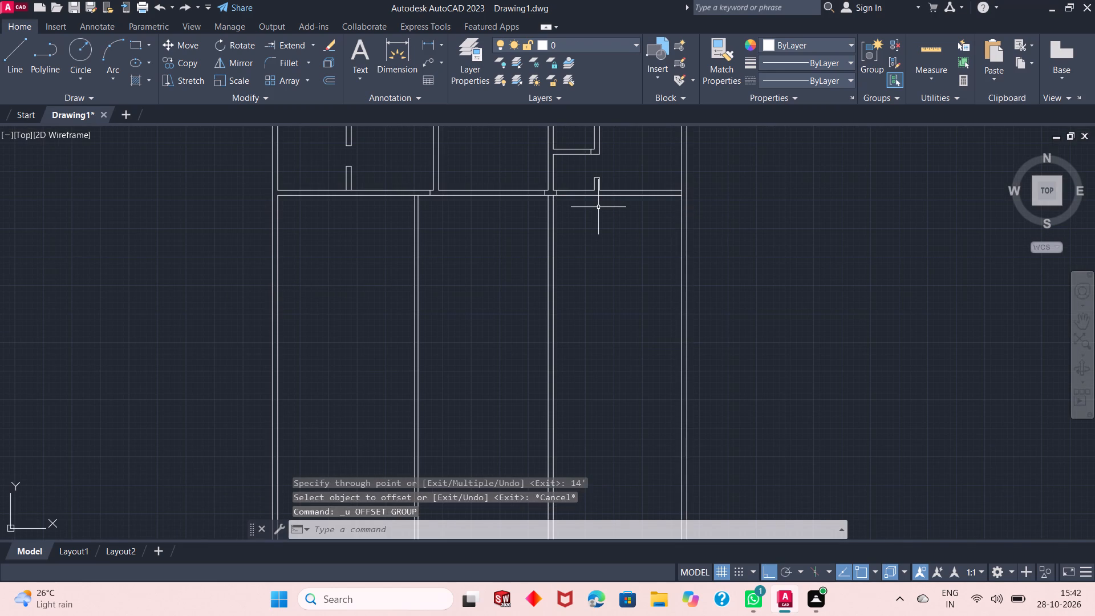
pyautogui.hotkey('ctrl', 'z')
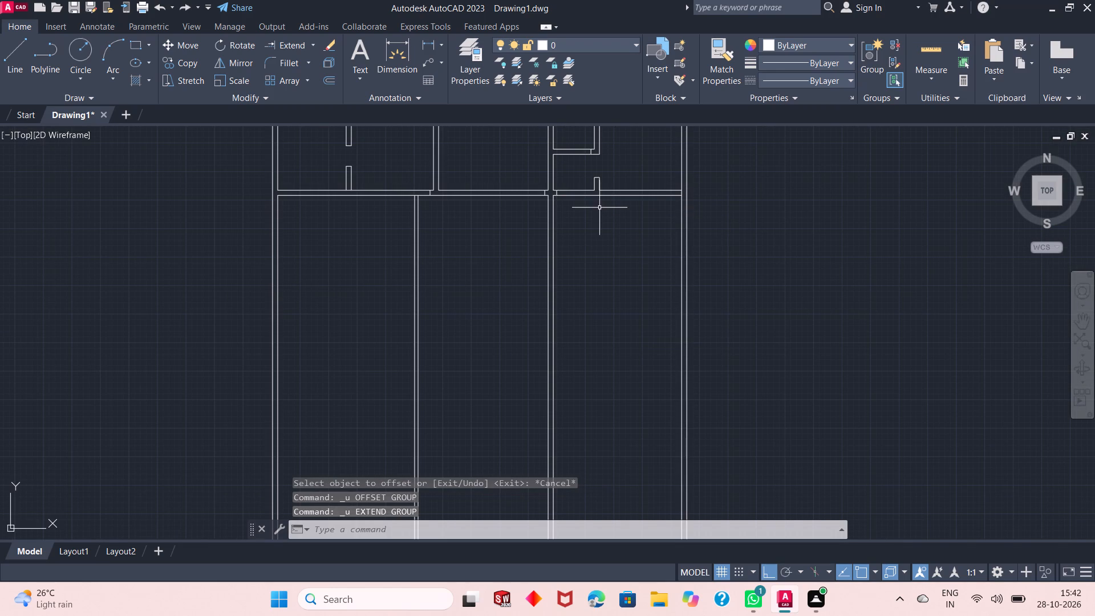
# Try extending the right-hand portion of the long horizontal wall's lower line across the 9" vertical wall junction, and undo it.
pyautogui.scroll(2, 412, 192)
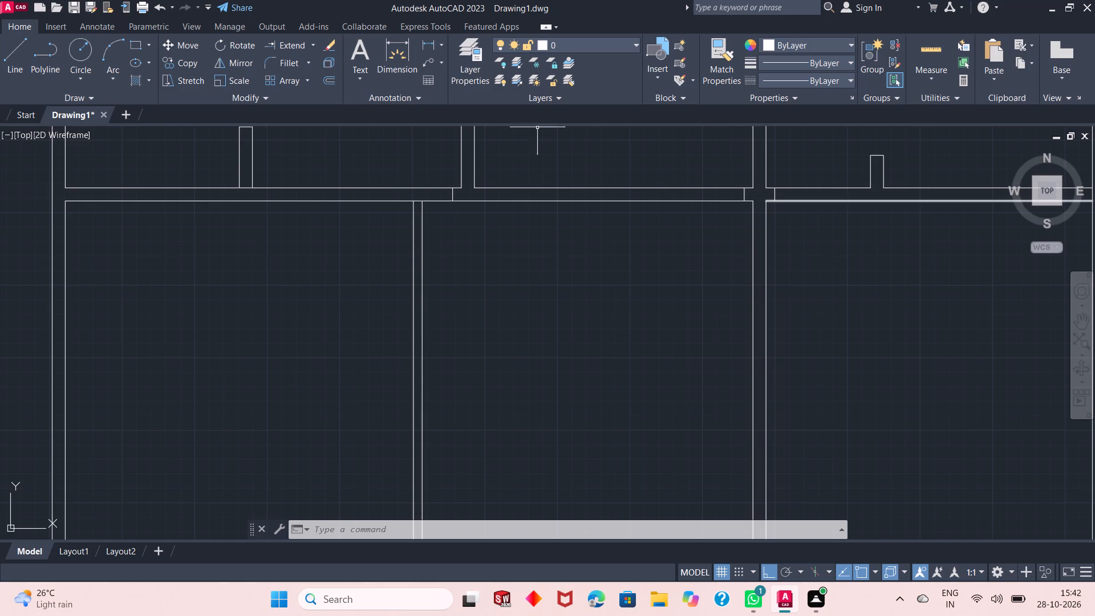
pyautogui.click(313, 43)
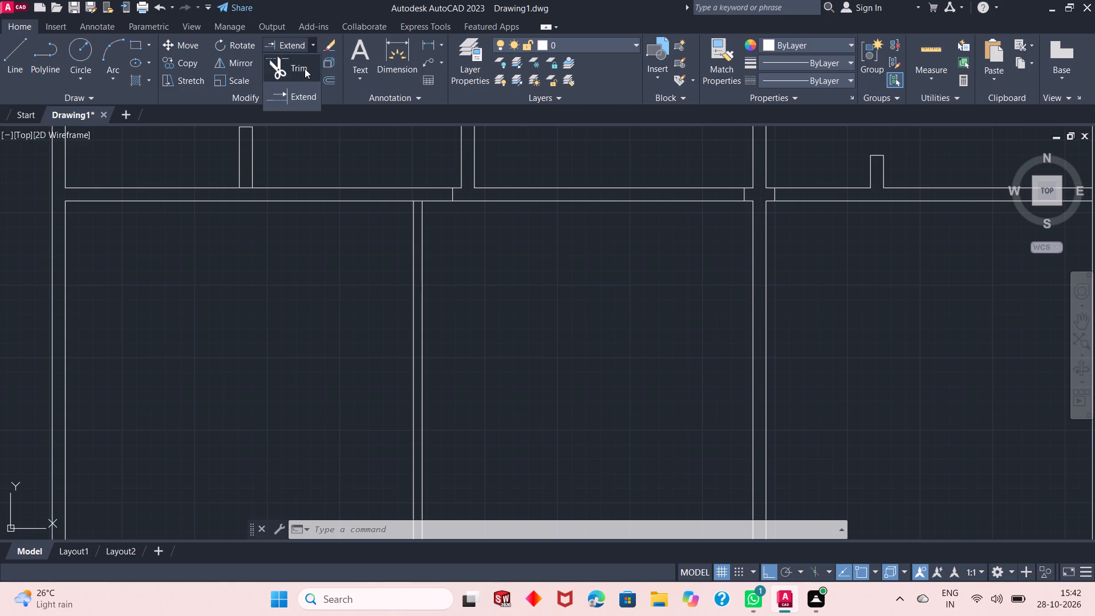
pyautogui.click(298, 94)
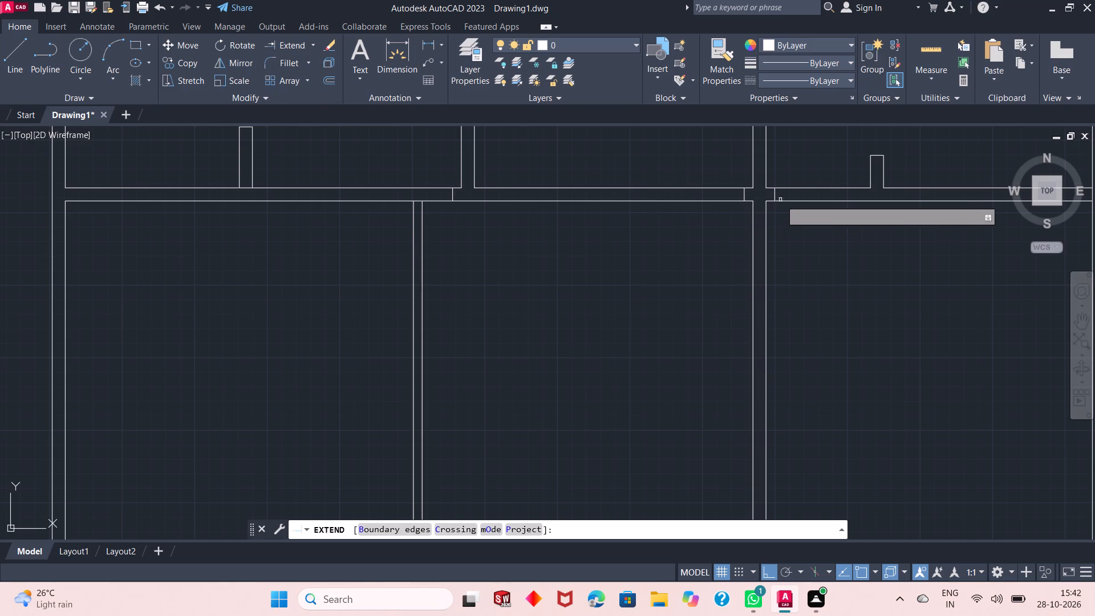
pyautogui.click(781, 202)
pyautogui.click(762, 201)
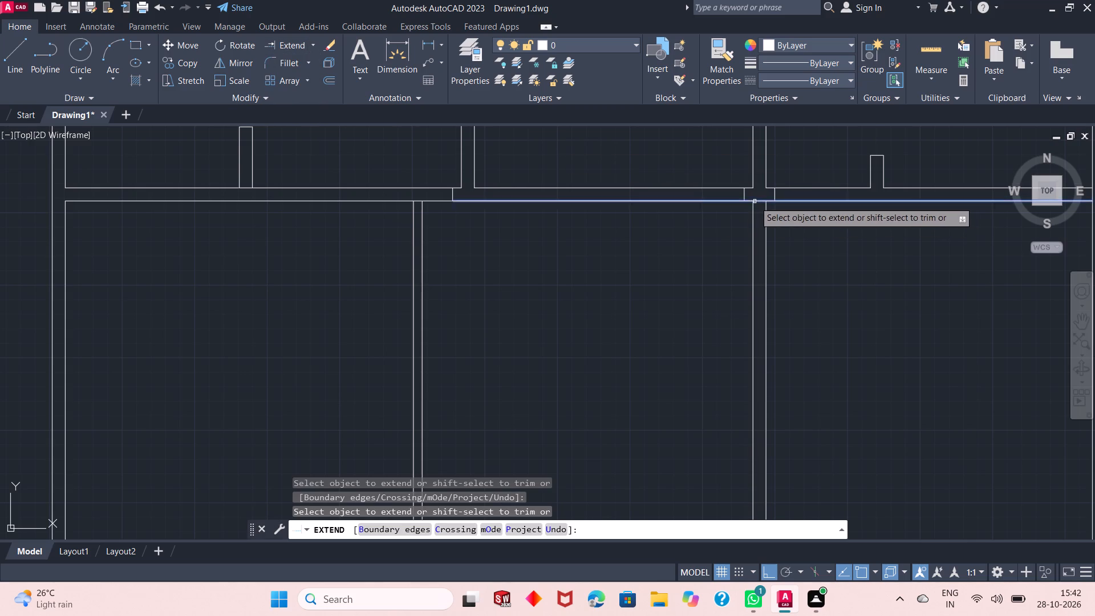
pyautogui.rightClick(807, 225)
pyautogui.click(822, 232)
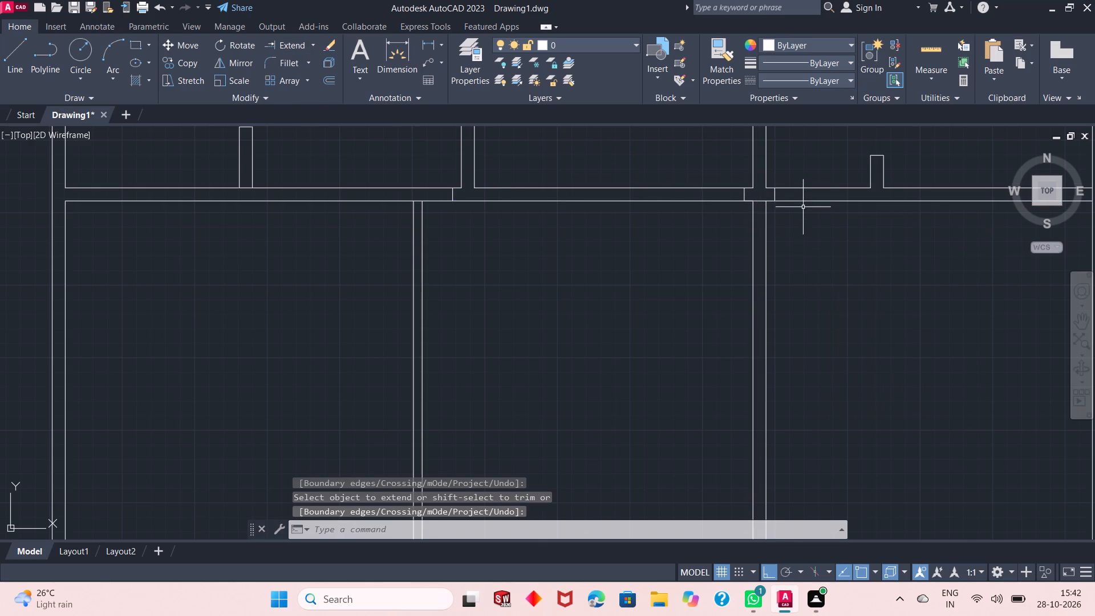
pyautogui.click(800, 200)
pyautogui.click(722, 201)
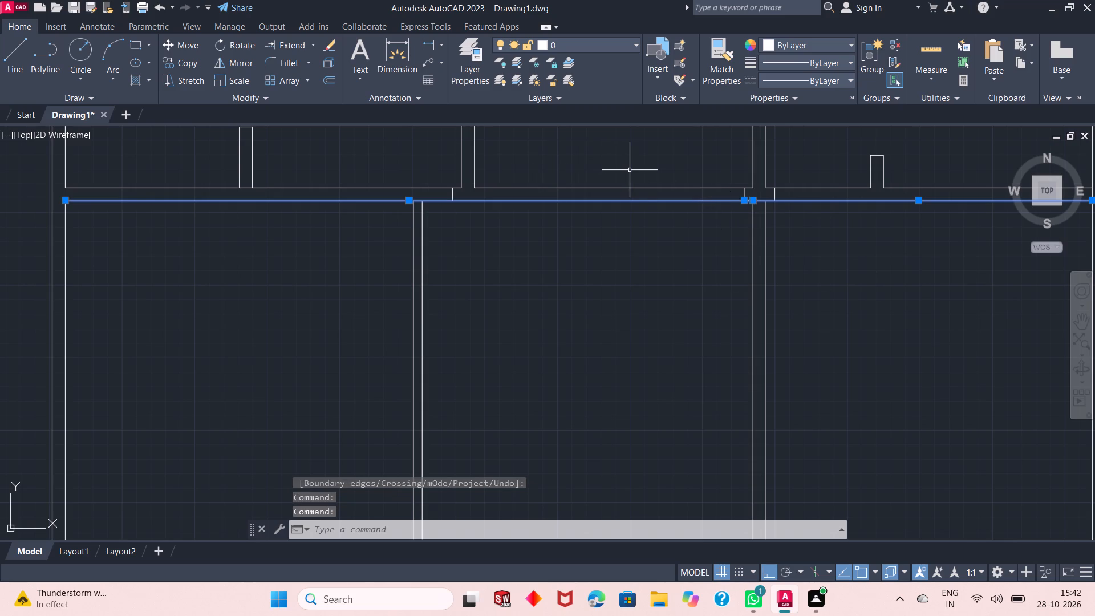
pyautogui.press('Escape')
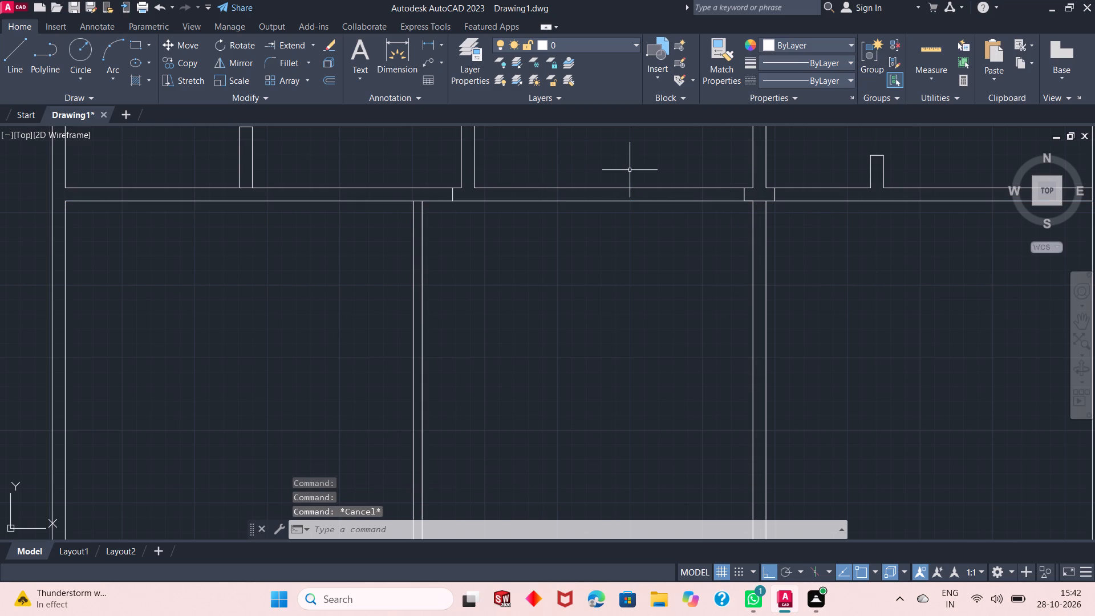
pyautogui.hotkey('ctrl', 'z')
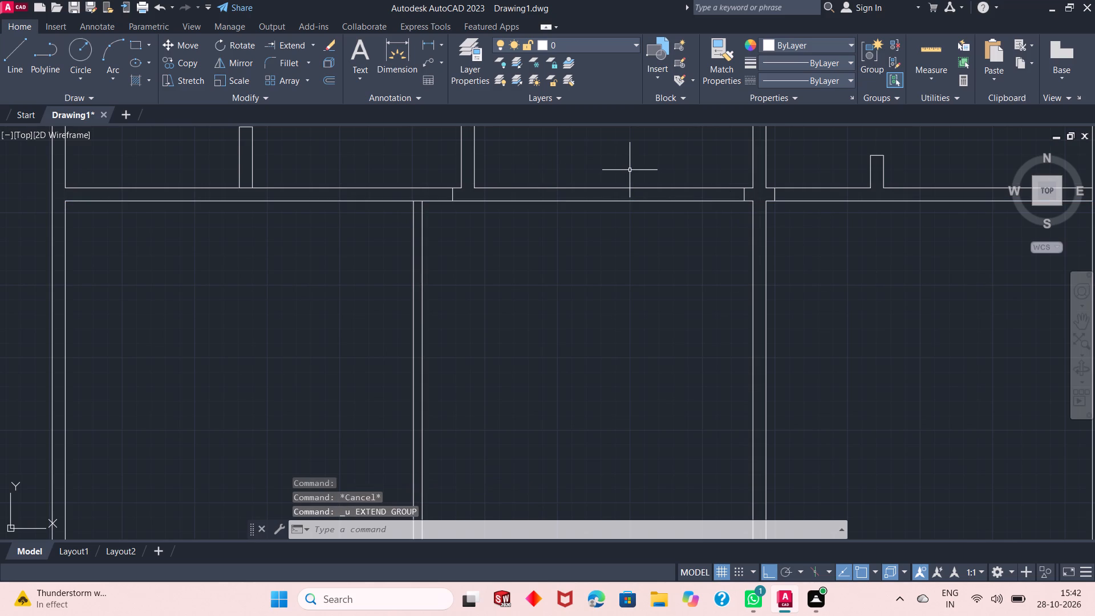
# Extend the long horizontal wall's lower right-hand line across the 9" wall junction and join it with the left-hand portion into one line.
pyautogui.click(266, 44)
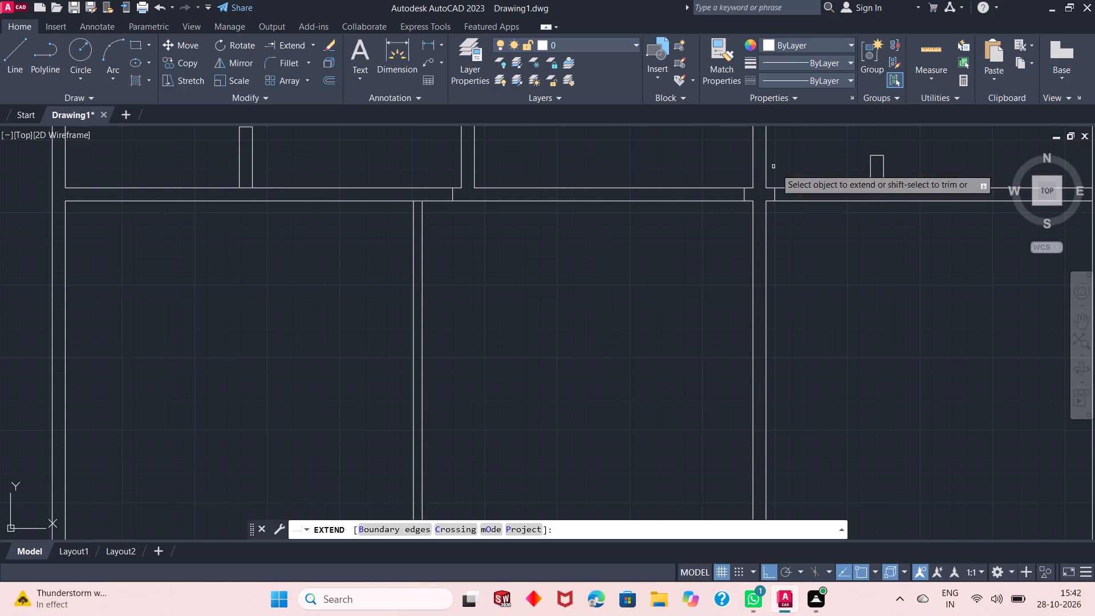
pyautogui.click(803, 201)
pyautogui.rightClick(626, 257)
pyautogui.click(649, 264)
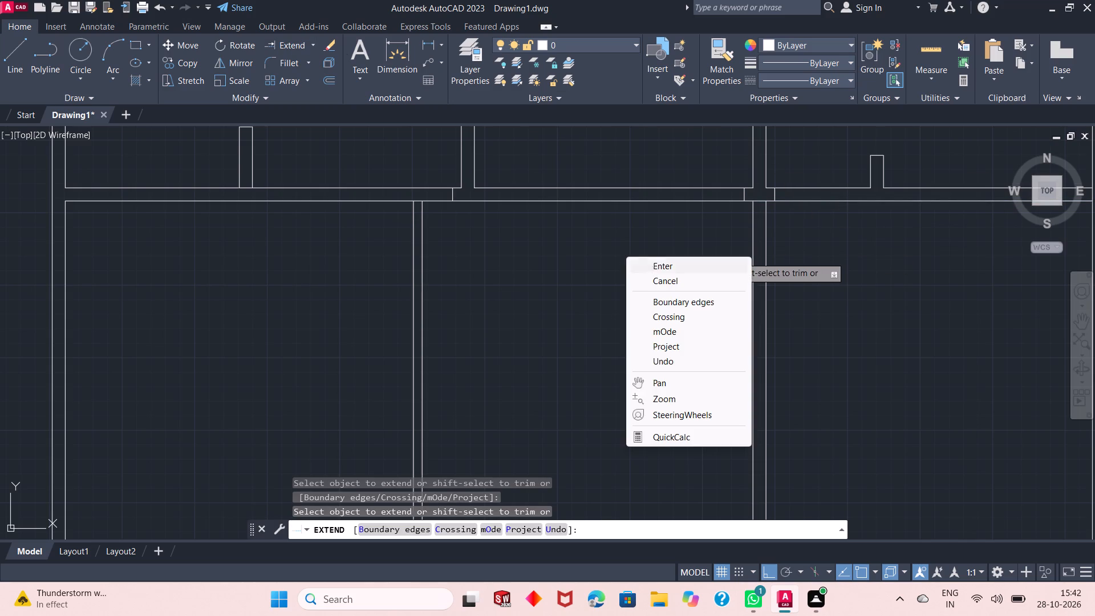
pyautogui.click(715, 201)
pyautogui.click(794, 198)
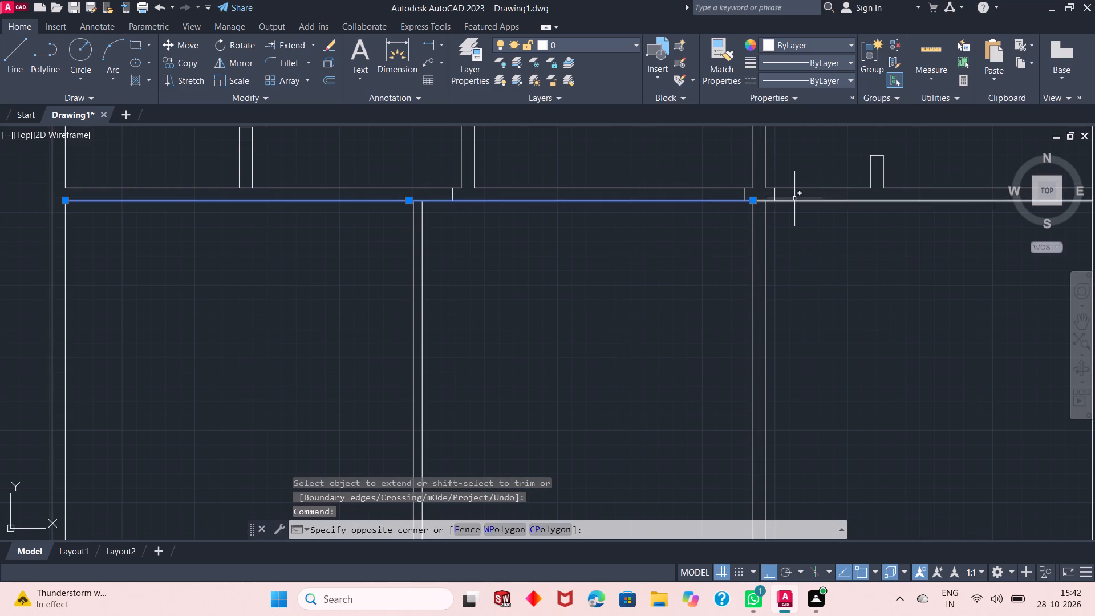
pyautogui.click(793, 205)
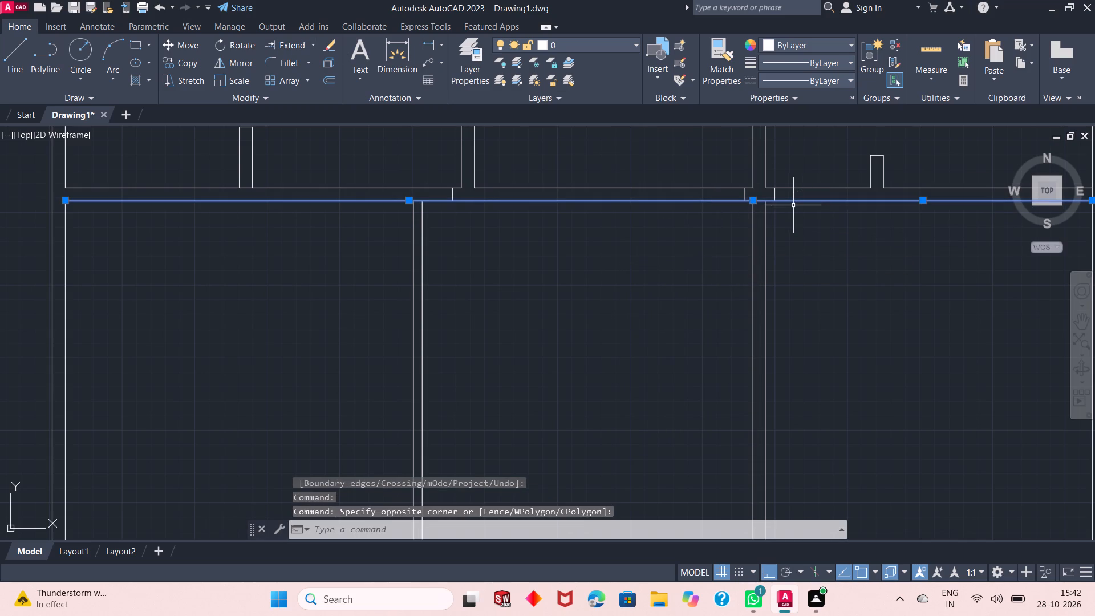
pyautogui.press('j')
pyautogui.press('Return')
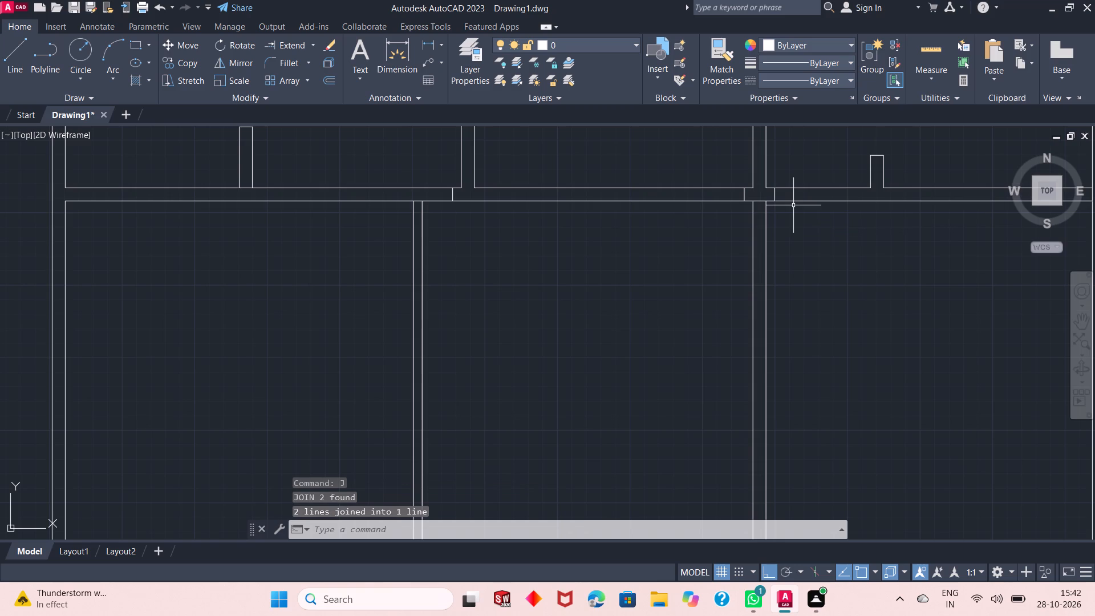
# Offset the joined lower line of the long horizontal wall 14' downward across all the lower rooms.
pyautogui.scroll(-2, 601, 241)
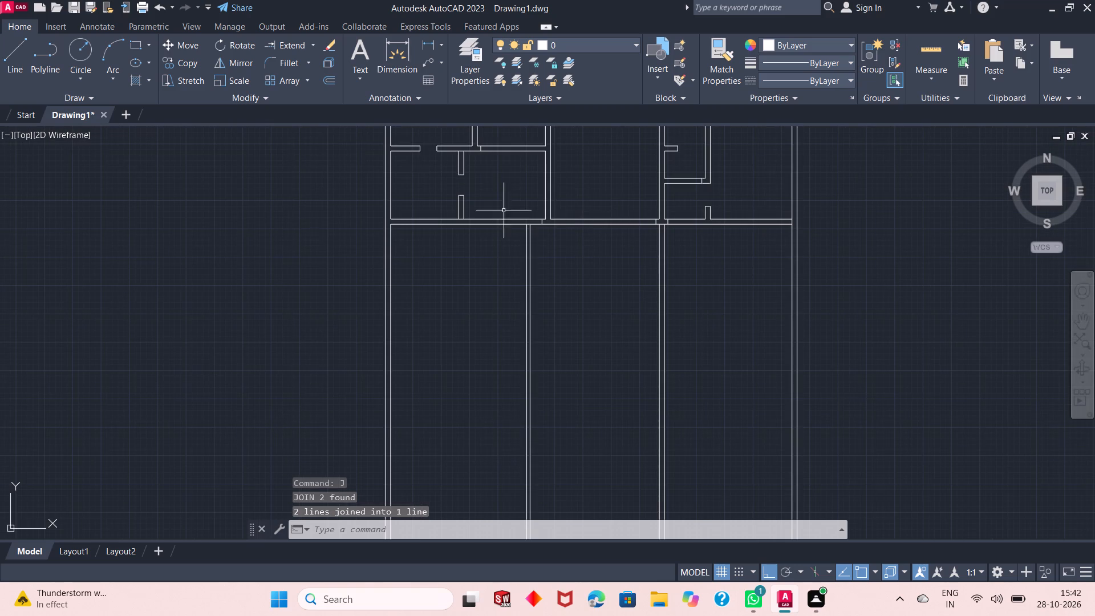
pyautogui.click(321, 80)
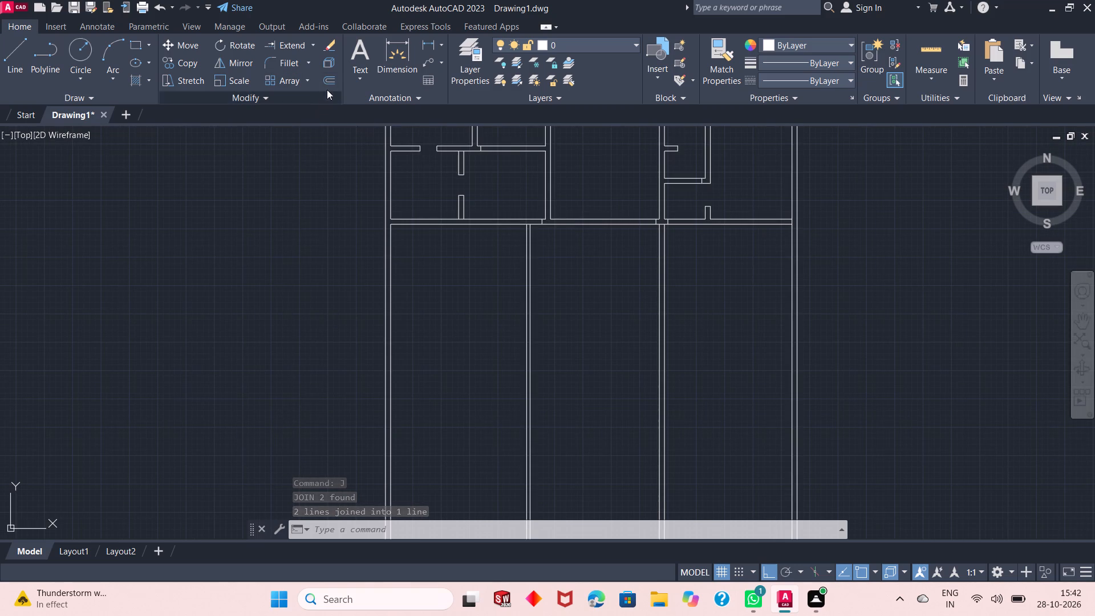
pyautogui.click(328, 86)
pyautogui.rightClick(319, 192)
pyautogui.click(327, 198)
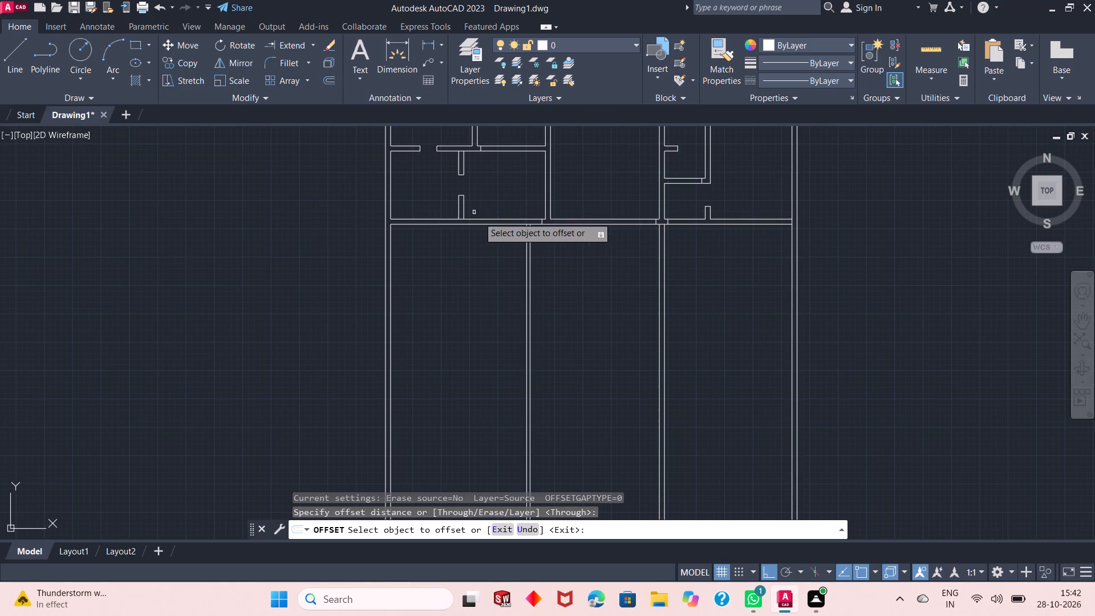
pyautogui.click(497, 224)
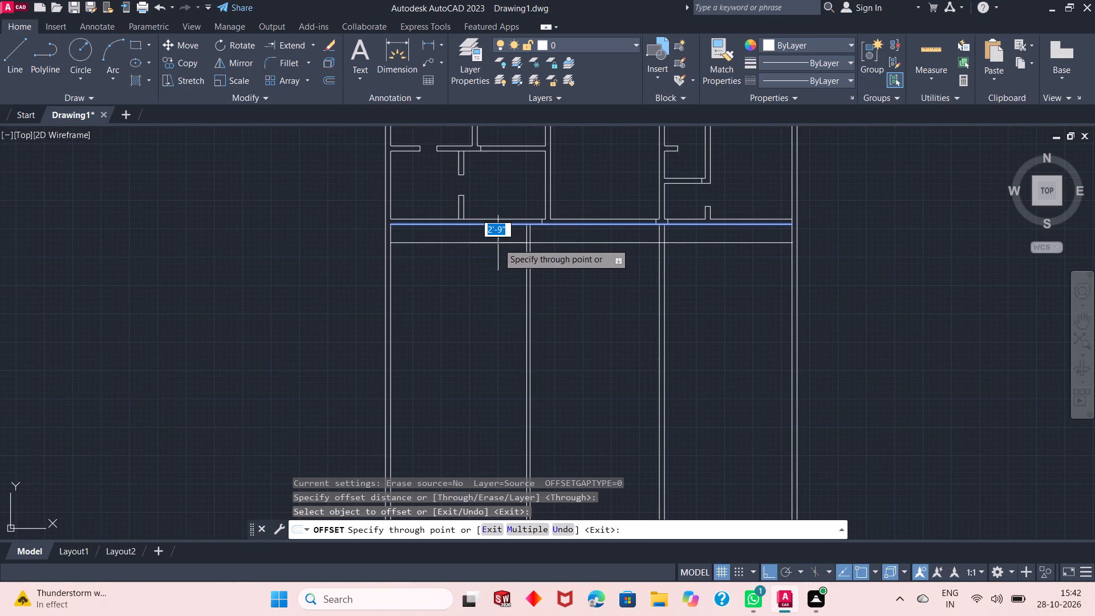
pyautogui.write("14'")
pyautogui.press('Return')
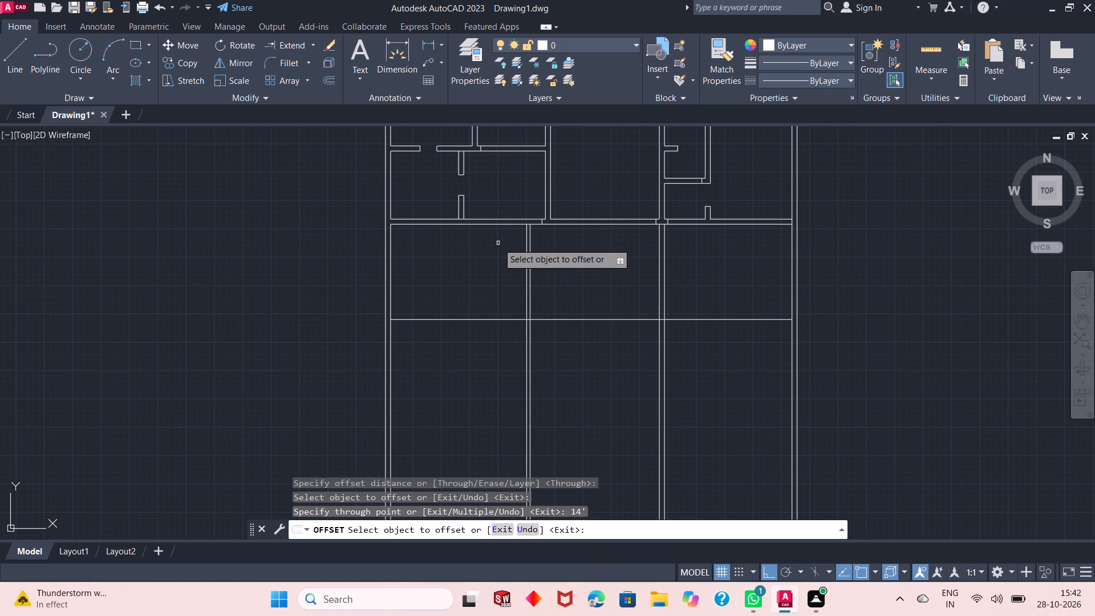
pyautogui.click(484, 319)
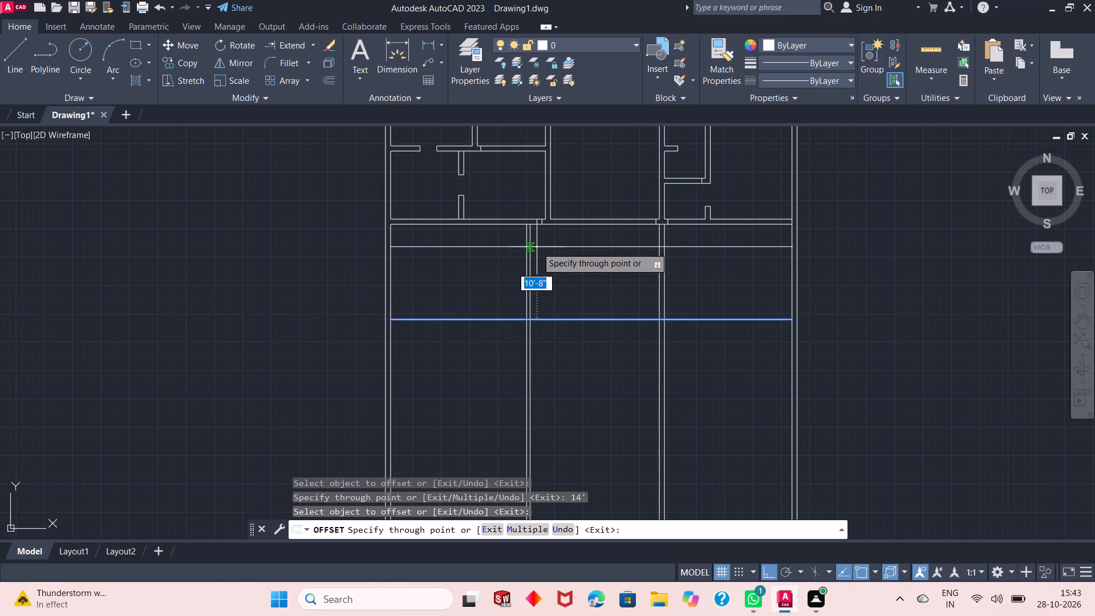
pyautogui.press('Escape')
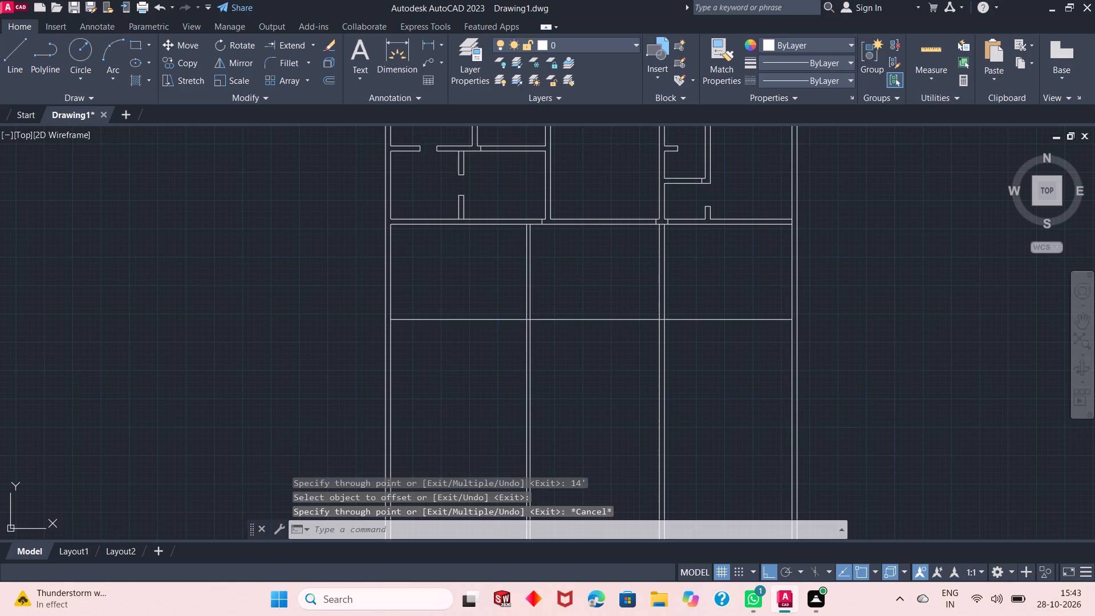
# Undo the 14' offset, the line join and extension, and the vertical partition in the lower left area.
pyautogui.hotkey('ctrl', 'z')
pyautogui.hotkey('ctrl', 'z')
pyautogui.hotkey('ctrl', 'z')
pyautogui.hotkey('ctrl', 'z')
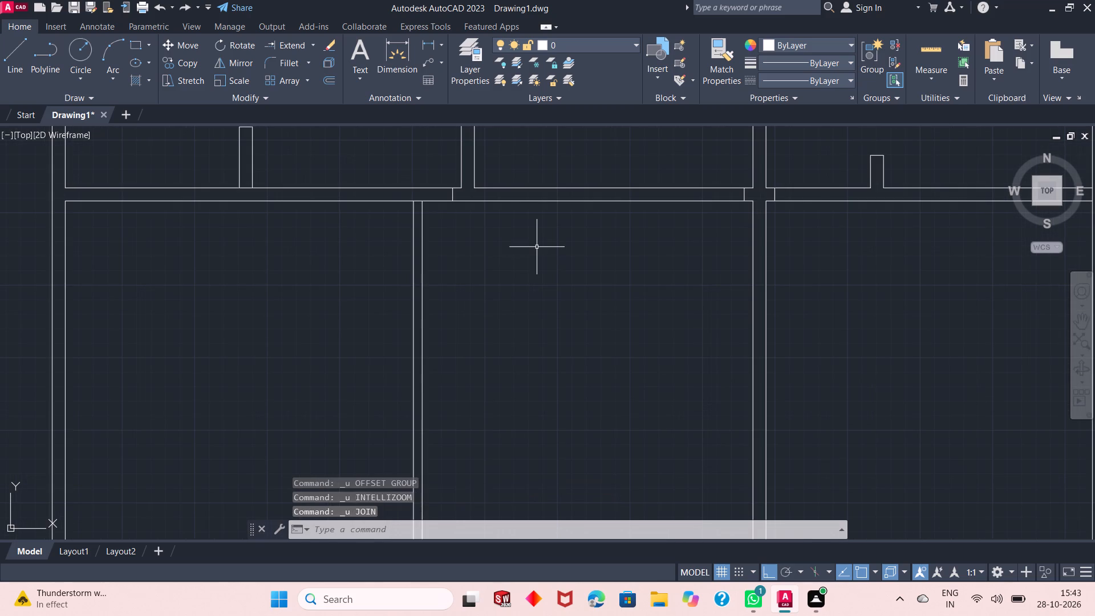
pyautogui.hotkey('ctrl', 'z')
pyautogui.hotkey('ctrl', 'z')
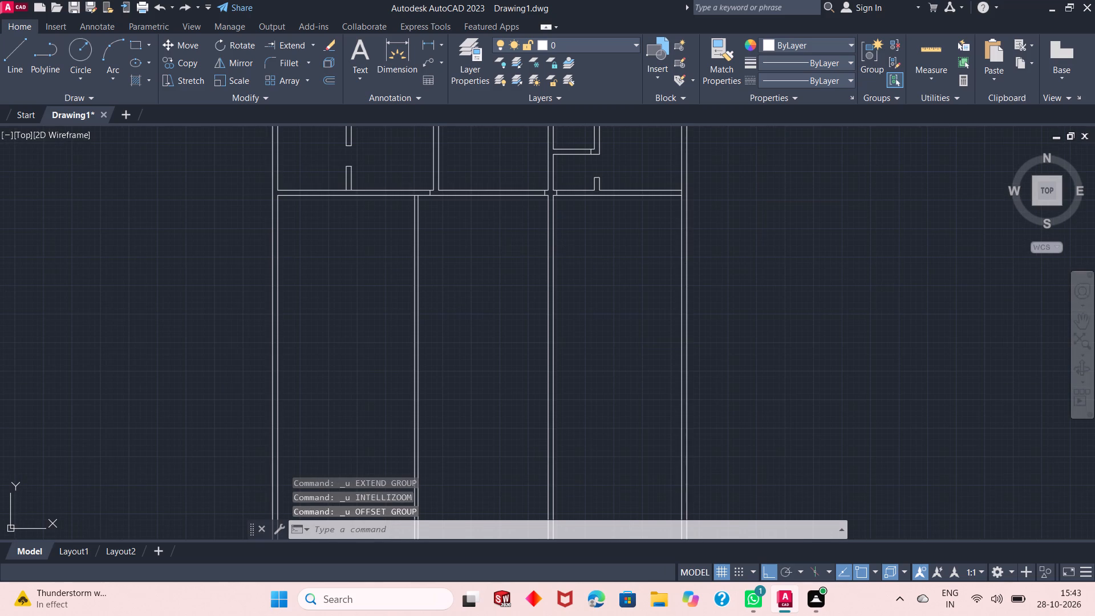
pyautogui.hotkey('ctrl', 'z')
pyautogui.hotkey('ctrl', 'z')
pyautogui.hotkey('ctrl', 'z')
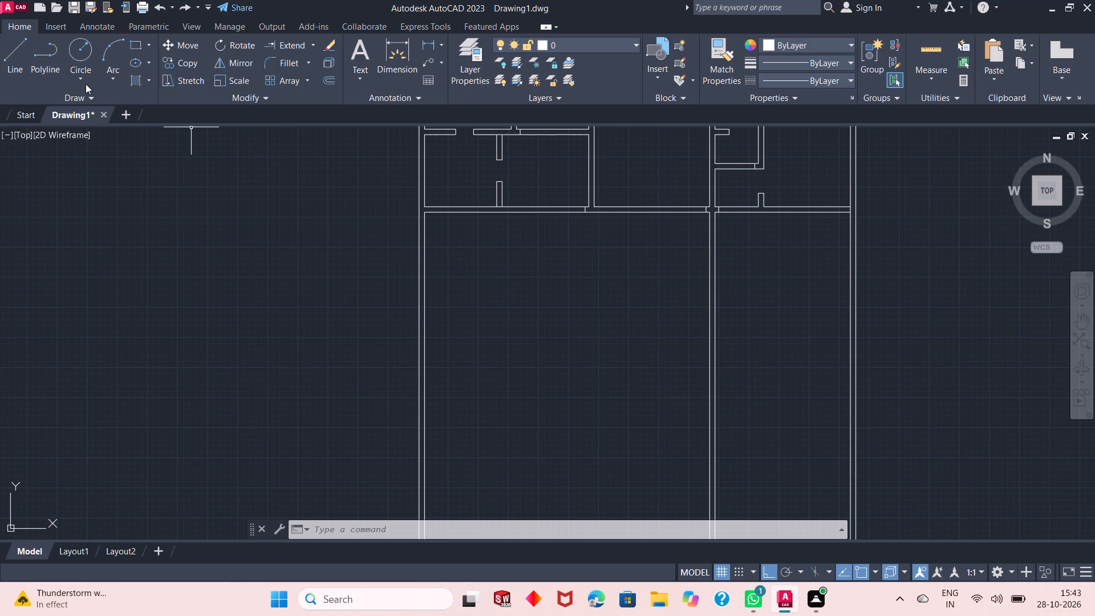
# Offset the left exterior wall's inner line 18'6" to the right in the lower area.
pyautogui.click(328, 79)
pyautogui.rightClick(245, 196)
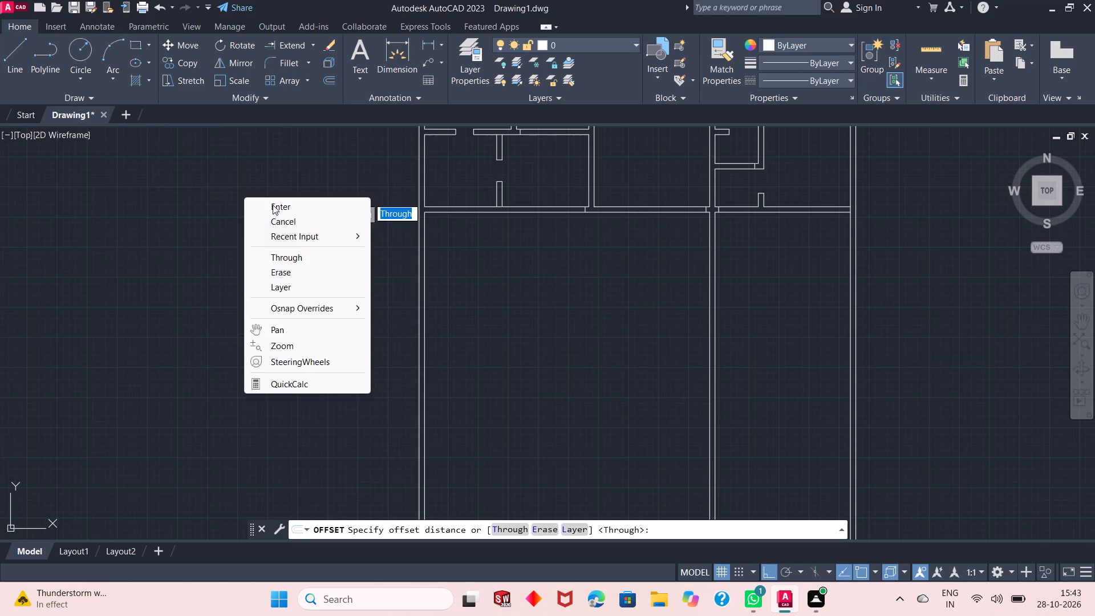
pyautogui.click(273, 205)
pyautogui.click(425, 269)
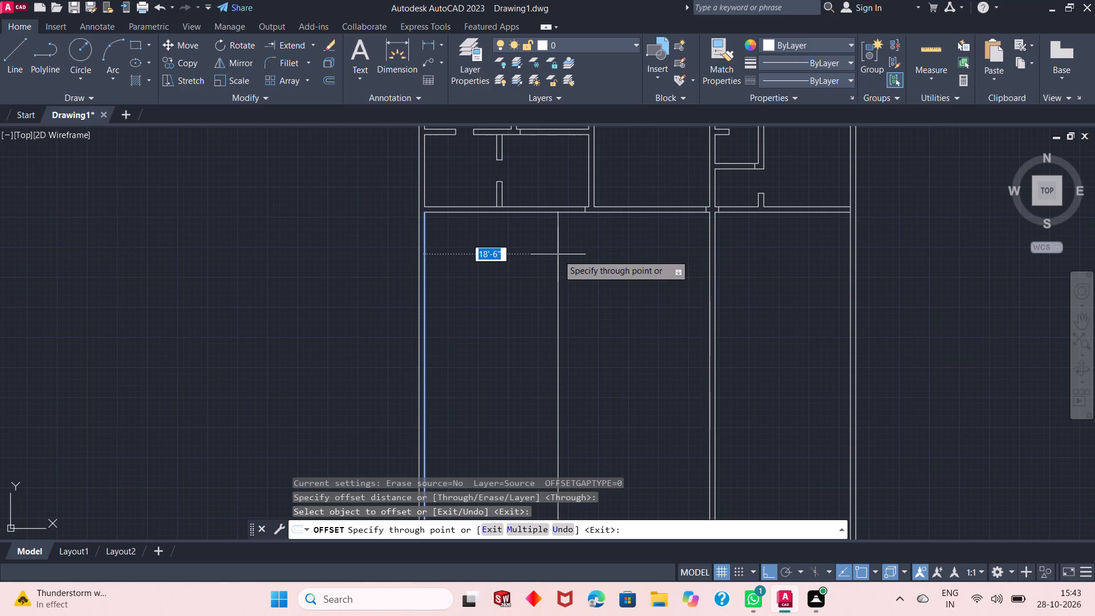
pyautogui.write('18\'6"')
pyautogui.press('Return')
# Offset the new vertical line in the lower area 9" to the left to form a partition wall.
pyautogui.click(558, 254)
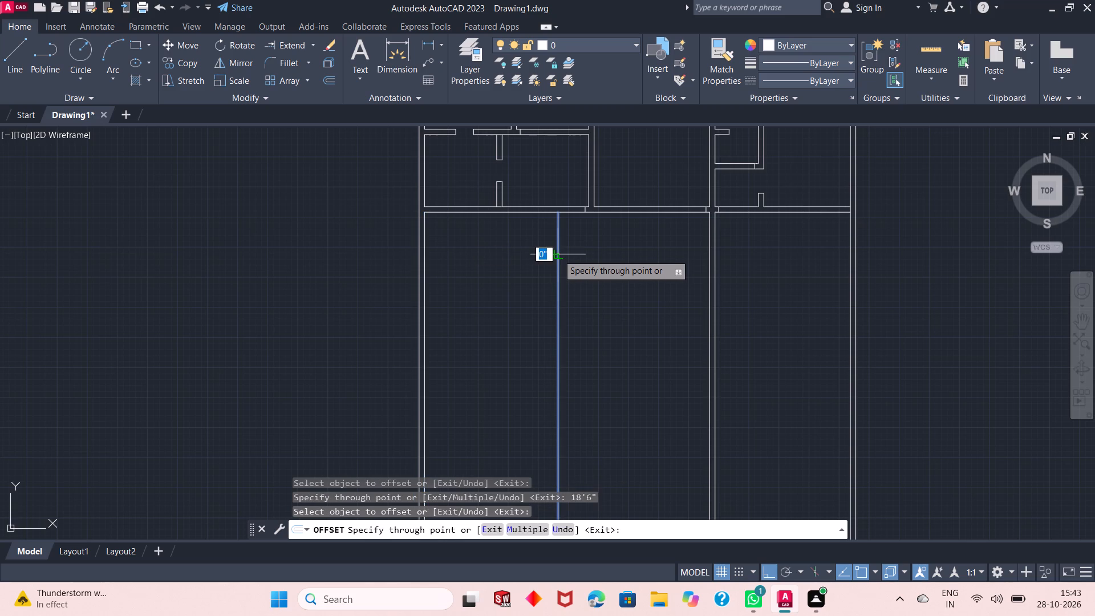
pyautogui.press('6')
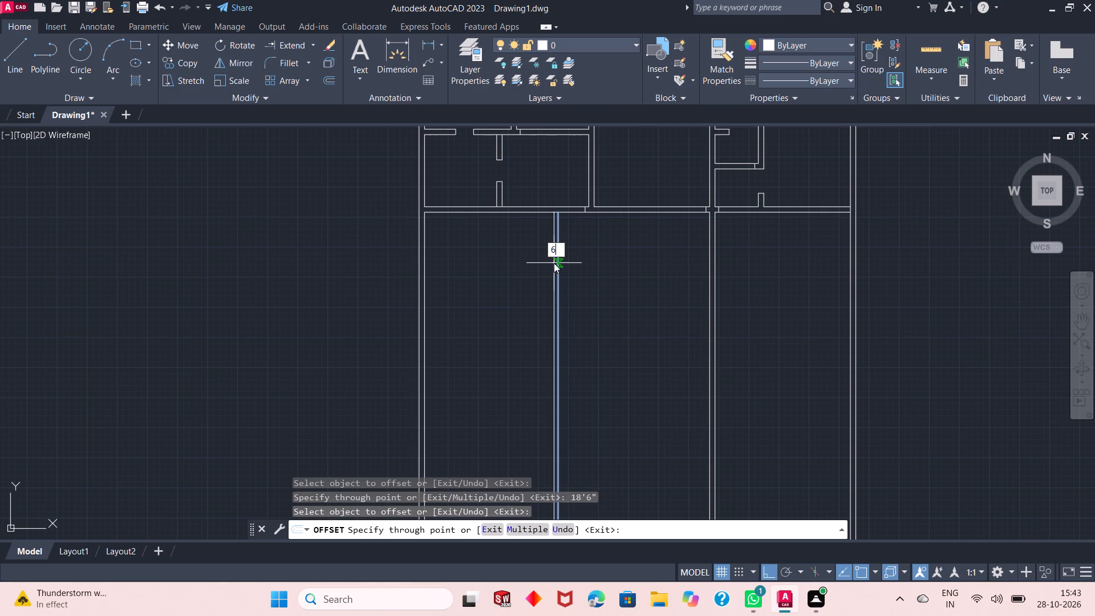
pyautogui.press('BackSpace')
pyautogui.write('9"')
pyautogui.press('Return')
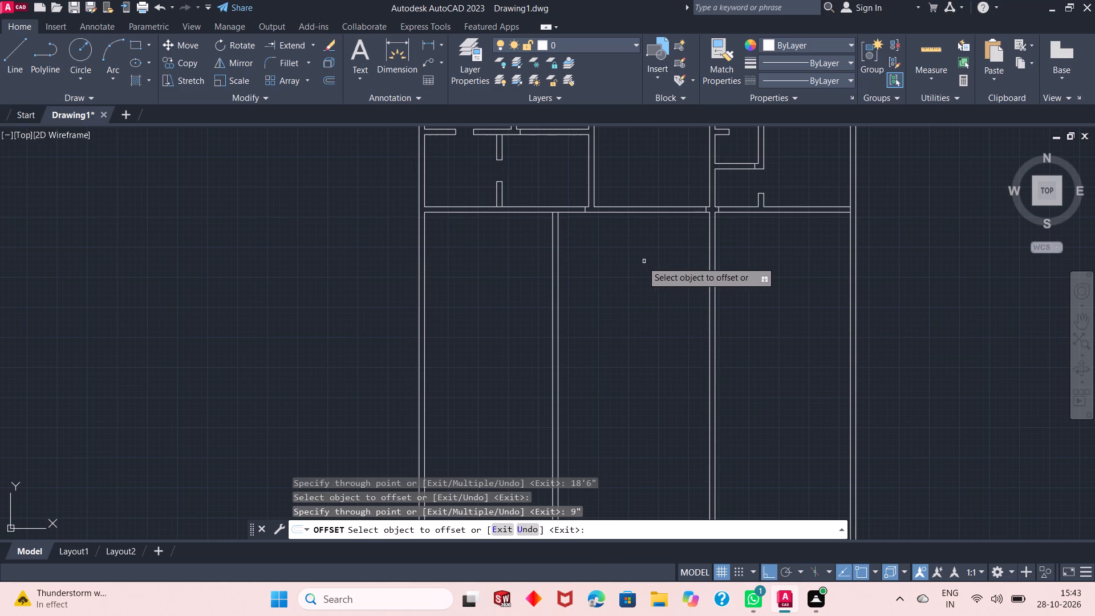
pyautogui.scroll(-1, 569, 222)
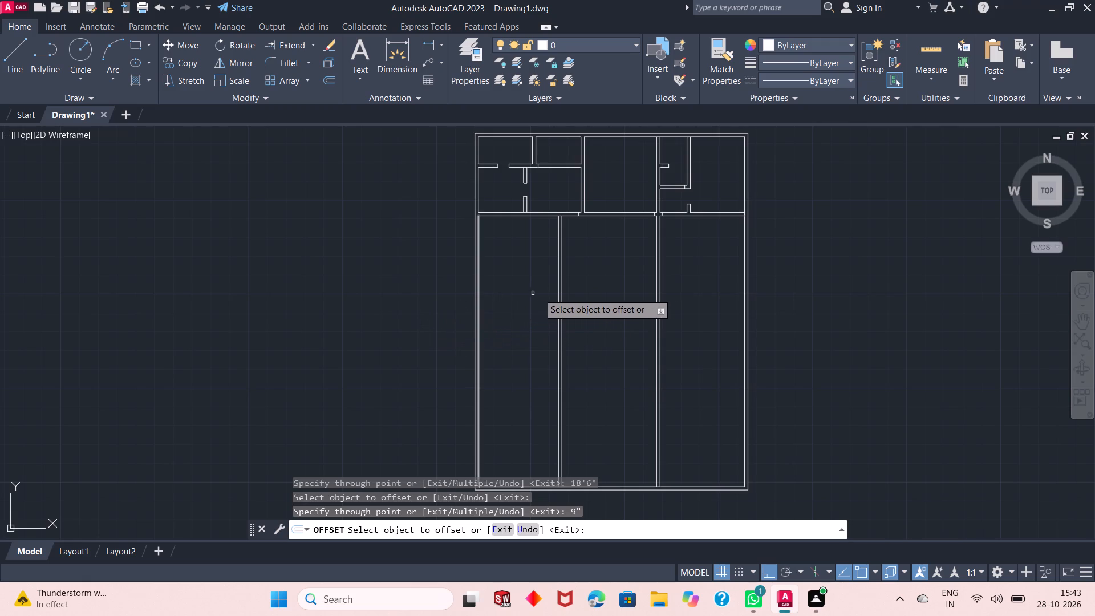
pyautogui.scroll(1, 523, 277)
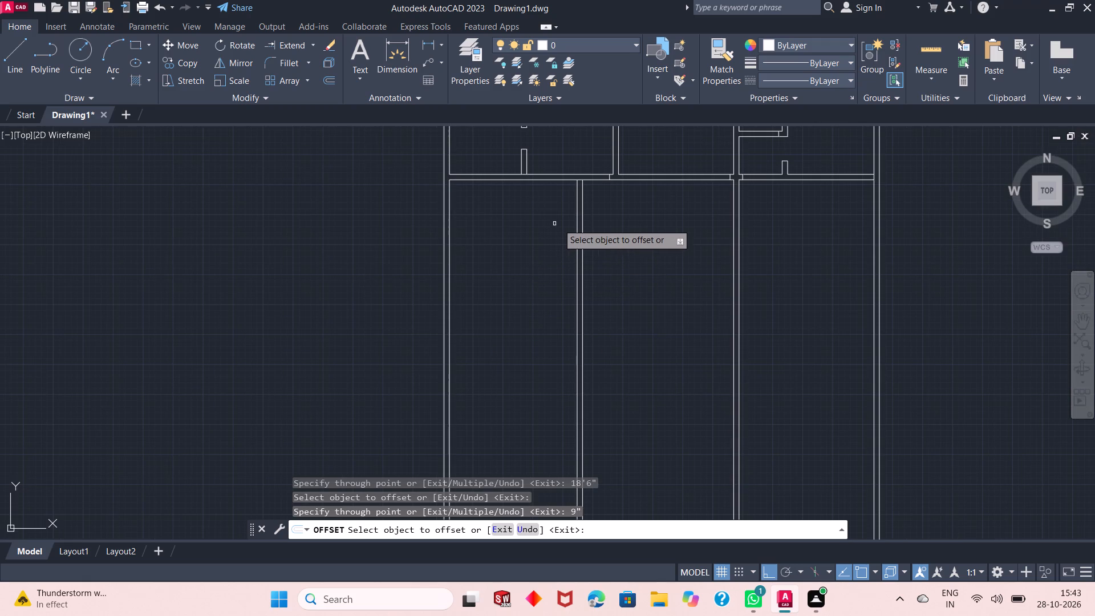
pyautogui.rightClick(608, 224)
pyautogui.click(629, 230)
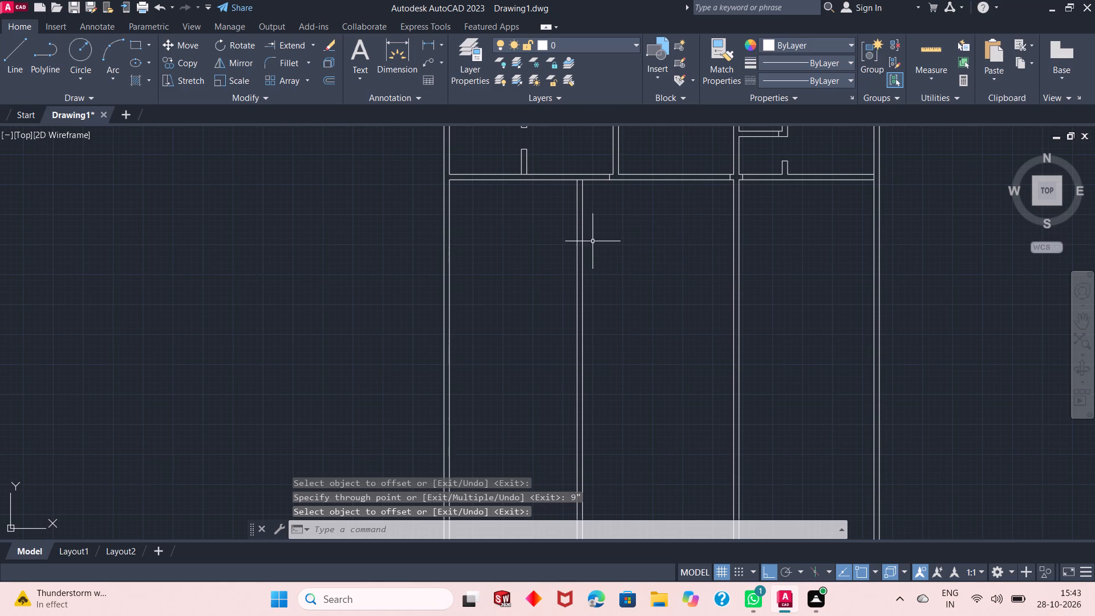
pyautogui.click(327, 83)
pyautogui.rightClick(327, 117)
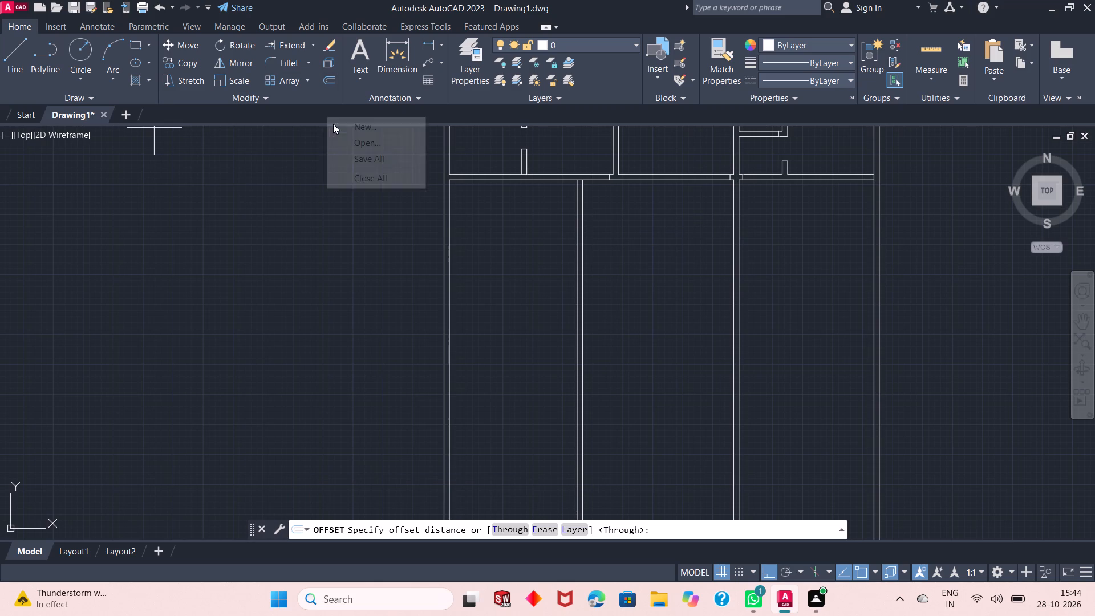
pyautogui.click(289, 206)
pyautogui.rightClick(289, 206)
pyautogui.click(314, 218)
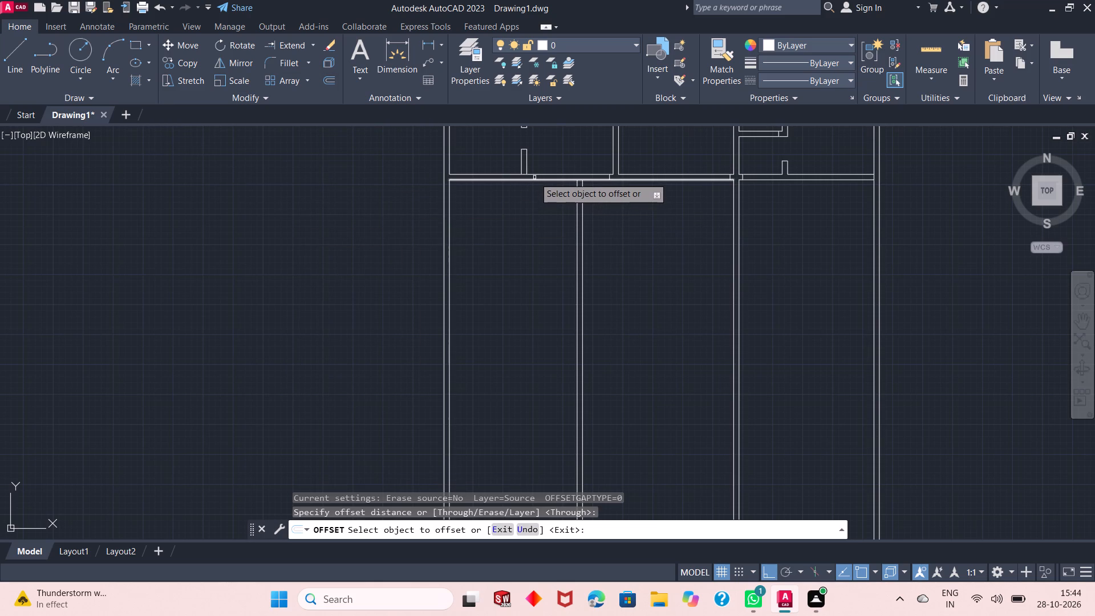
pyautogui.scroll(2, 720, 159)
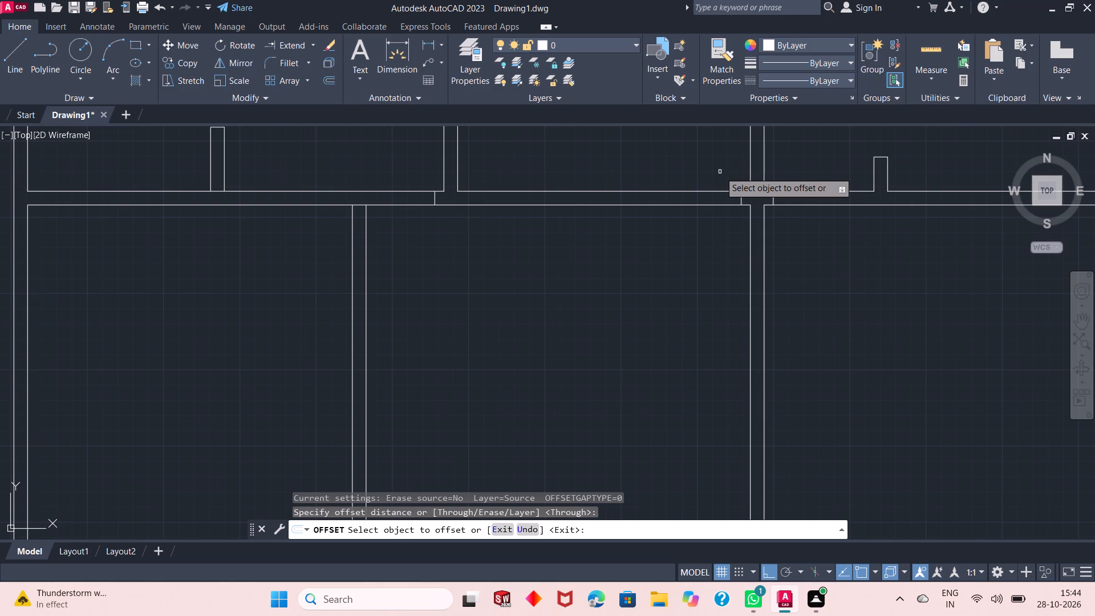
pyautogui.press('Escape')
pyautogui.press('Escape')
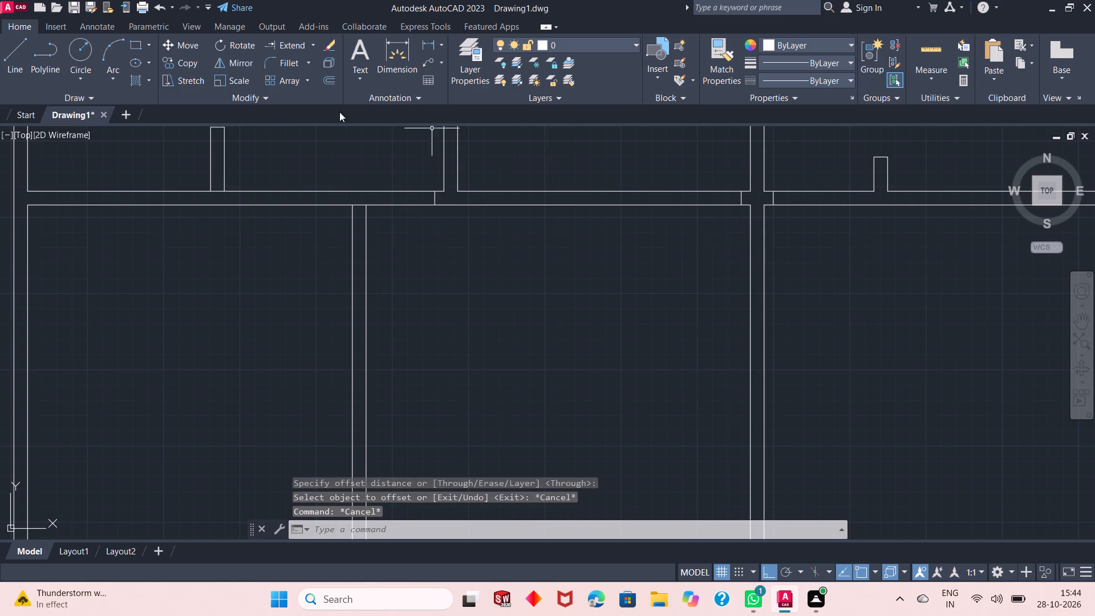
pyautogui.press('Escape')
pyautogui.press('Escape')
# Extend the long horizontal wall's lower right-hand line across the 9" wall junction and join it with the left-hand portion.
pyautogui.click(285, 42)
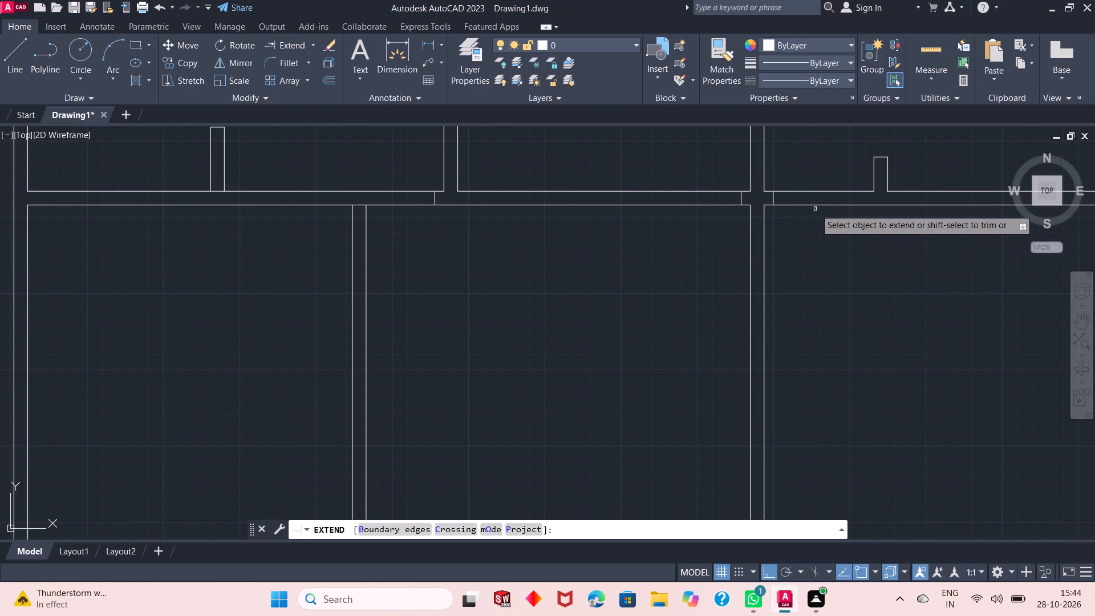
pyautogui.click(815, 205)
pyautogui.press('Escape')
pyautogui.click(813, 205)
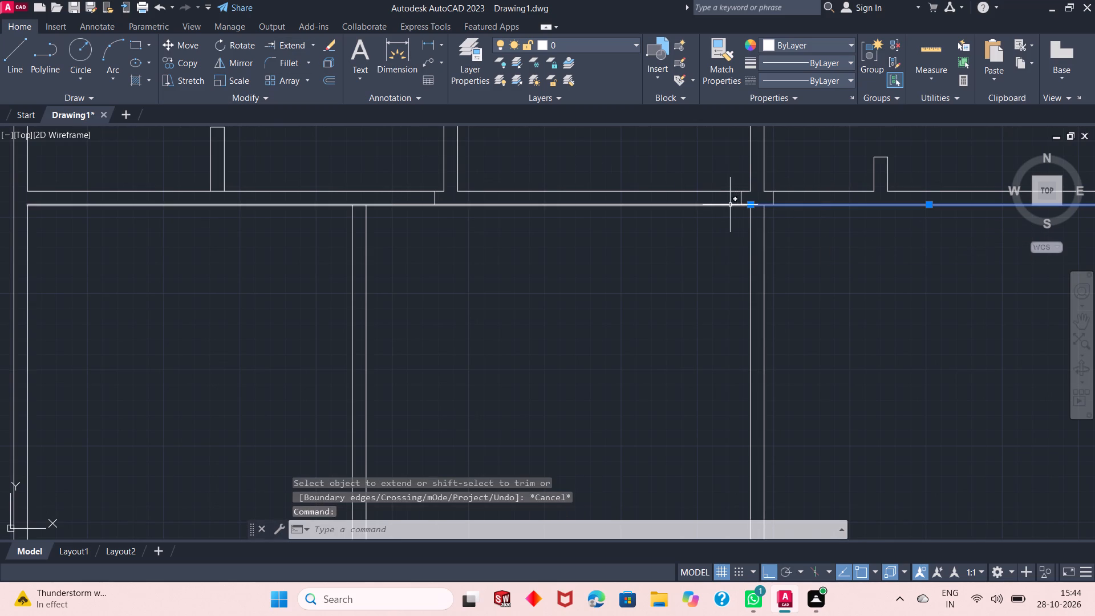
pyautogui.click(727, 205)
pyautogui.write('j')
pyautogui.press('space')
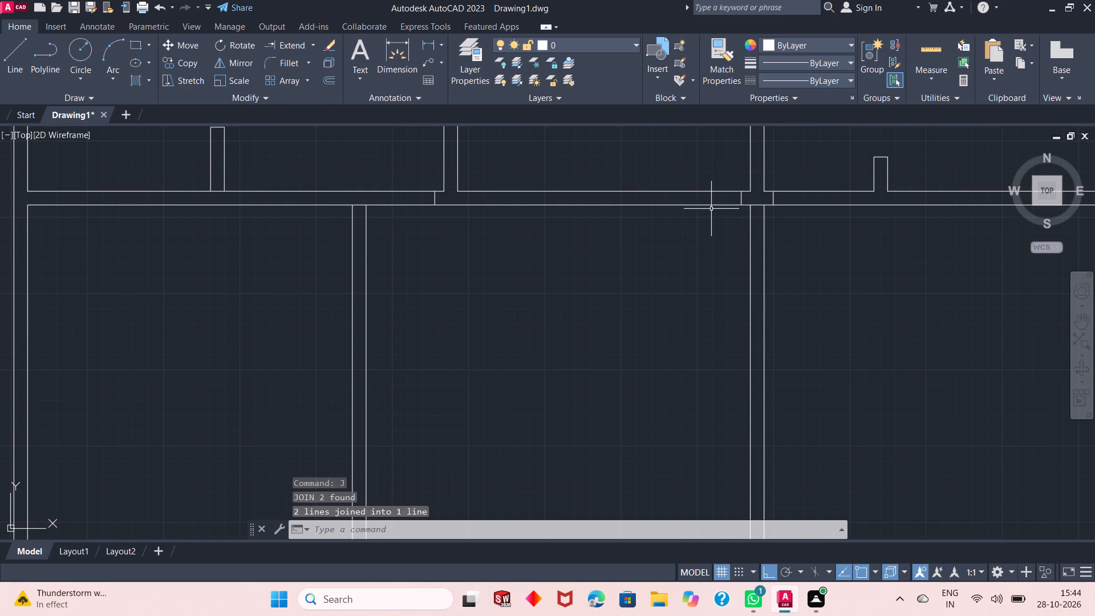
# Offset the joined lower line of the long horizontal wall 14' downward across all the lower rooms.
pyautogui.click(327, 85)
pyautogui.rightClick(239, 184)
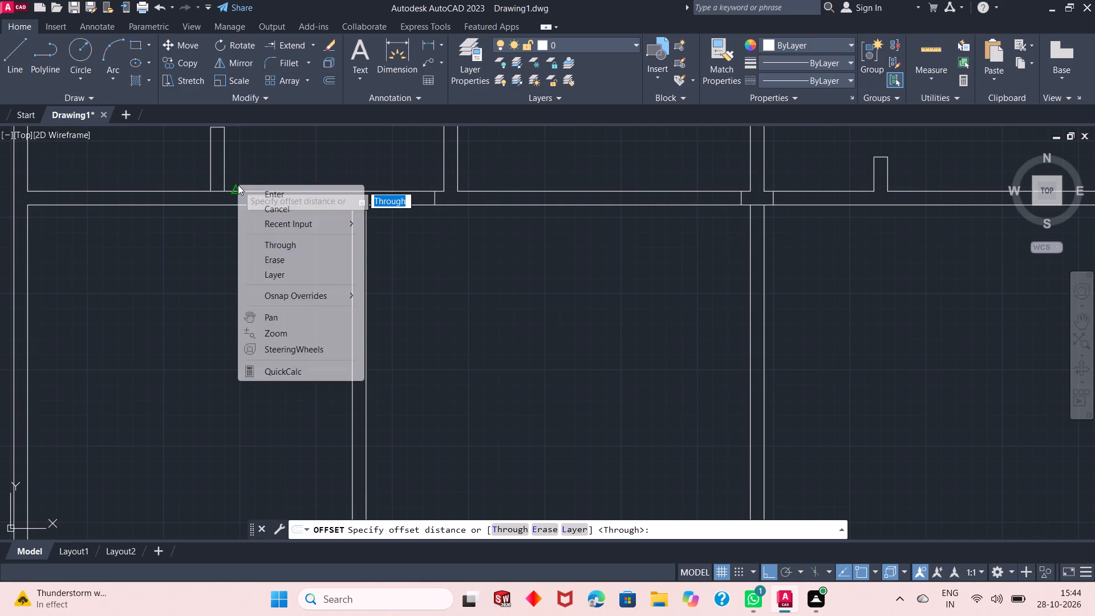
pyautogui.click(257, 192)
pyautogui.click(408, 205)
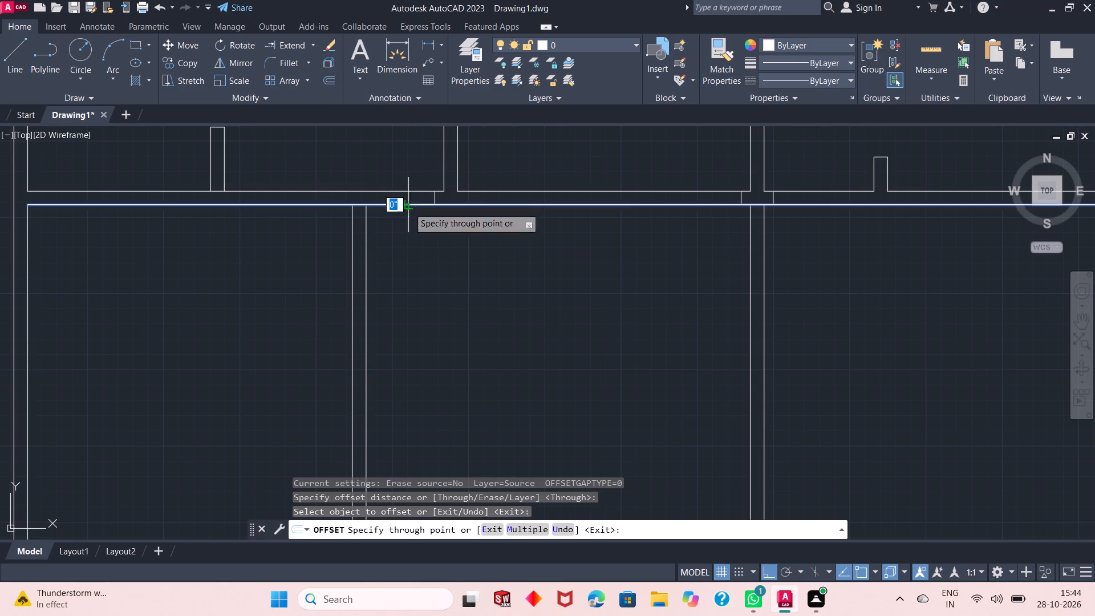
pyautogui.scroll(-1, 443, 290)
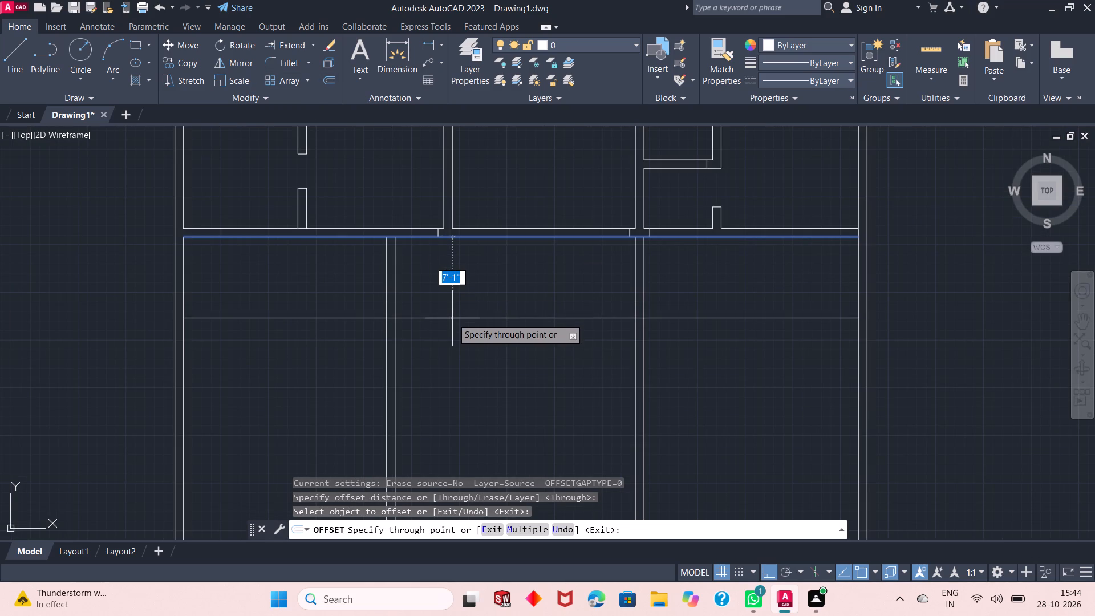
pyautogui.write("14'")
pyautogui.press('Return')
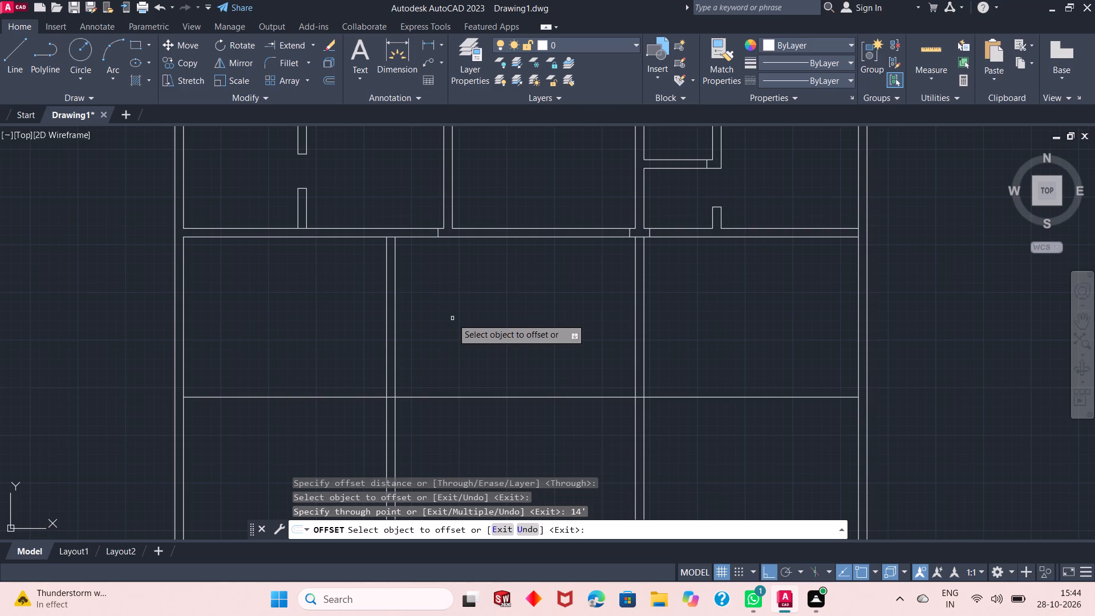
# Offset the new horizontal line 9" downward to form a cross wall through the lower rooms.
pyautogui.click(423, 399)
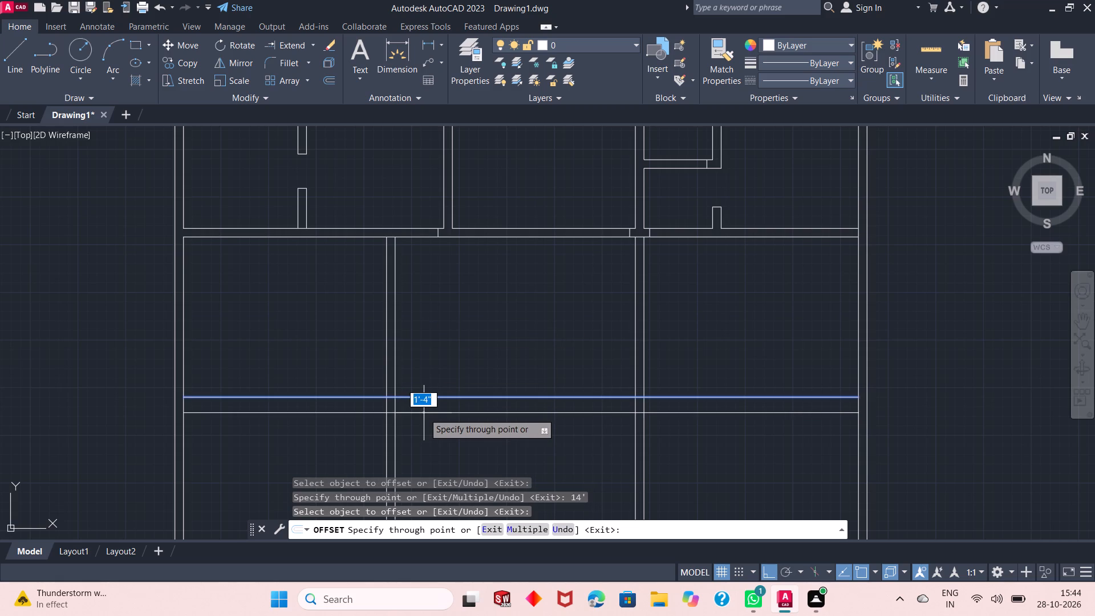
pyautogui.press('9')
pyautogui.hotkey('shift', 'Return')
pyautogui.hotkey('shift', '"')
pyautogui.press('Return')
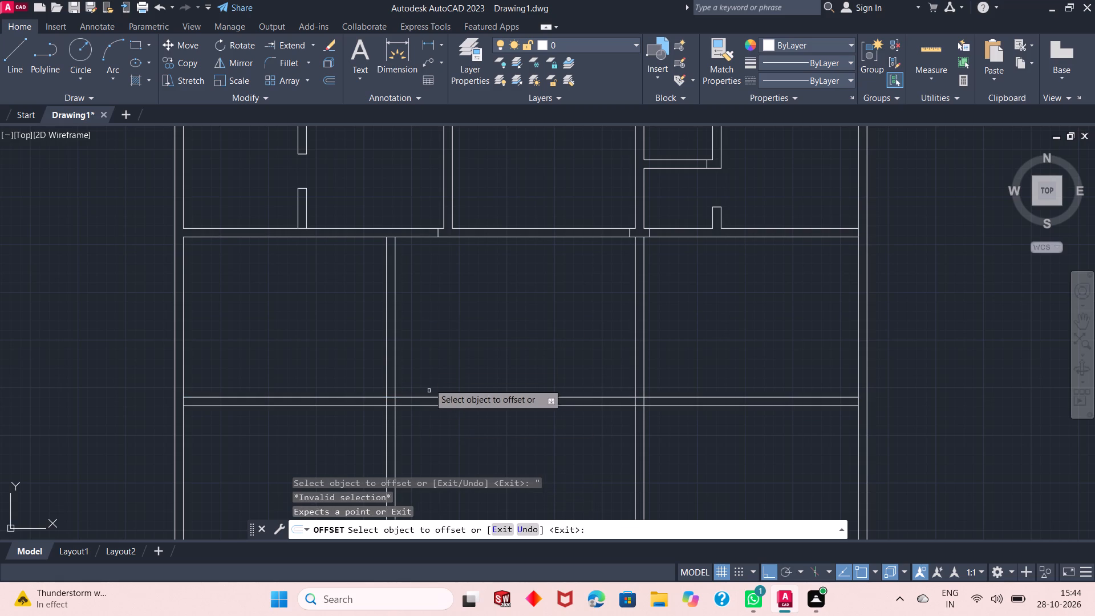
pyautogui.scroll(-2, 433, 267)
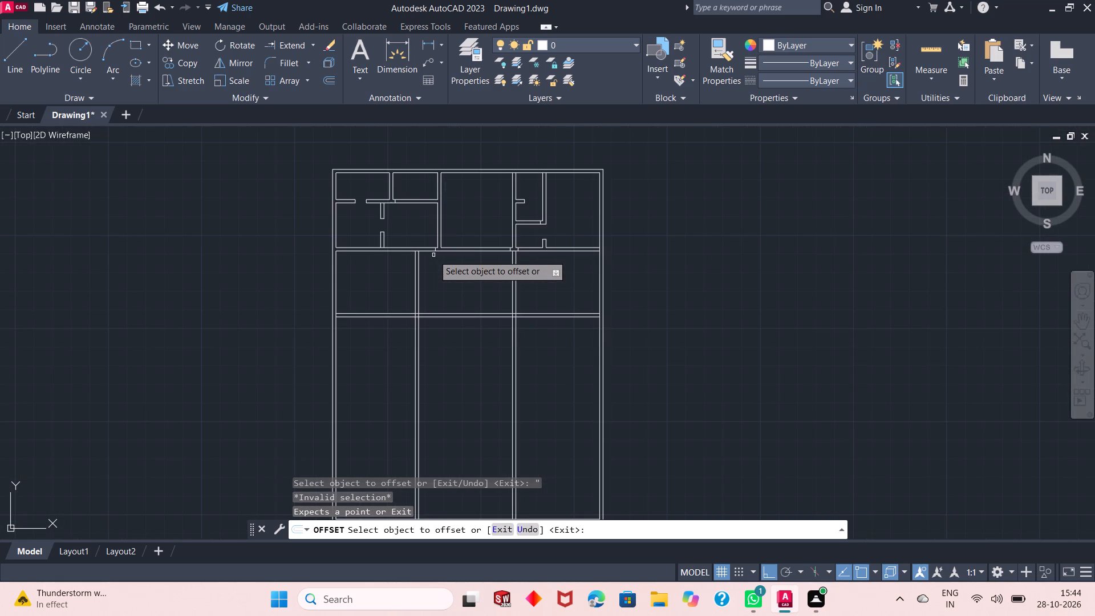
pyautogui.scroll(1, 432, 301)
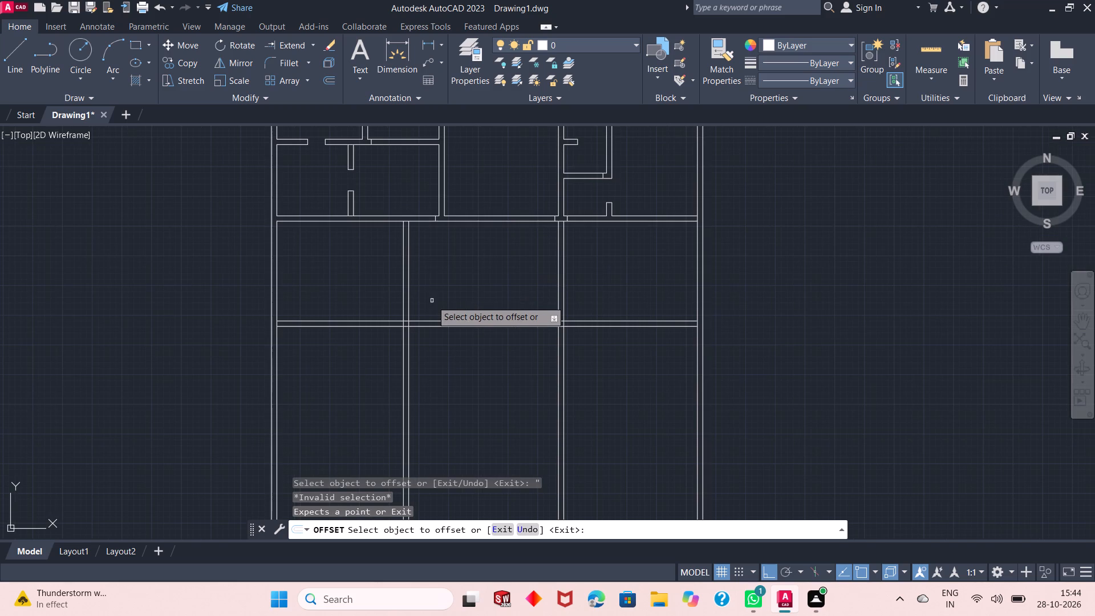
pyautogui.scroll(1, 420, 278)
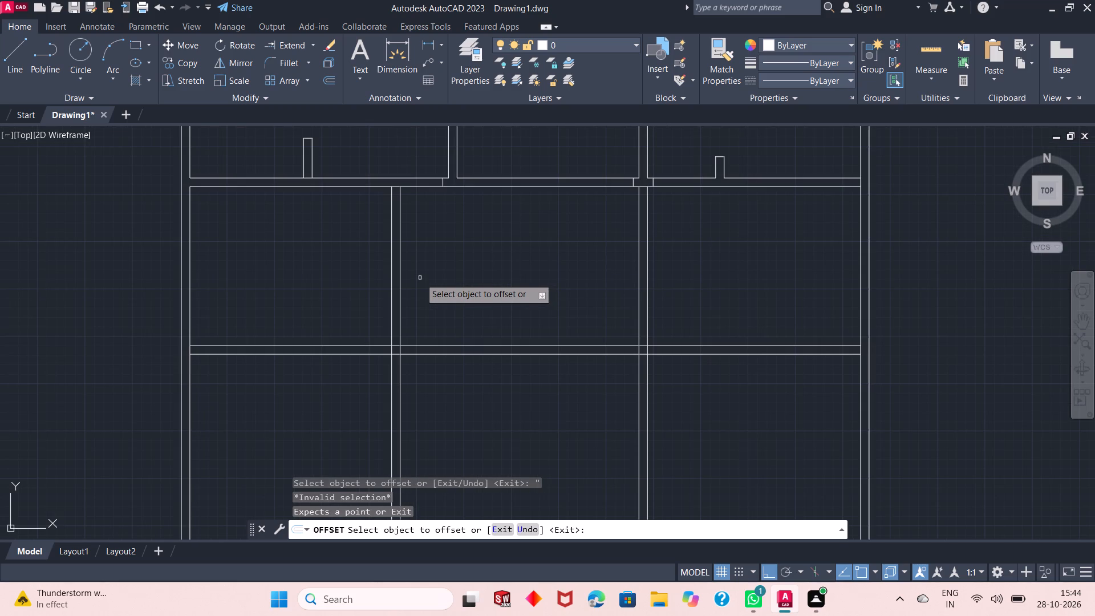
pyautogui.rightClick(420, 271)
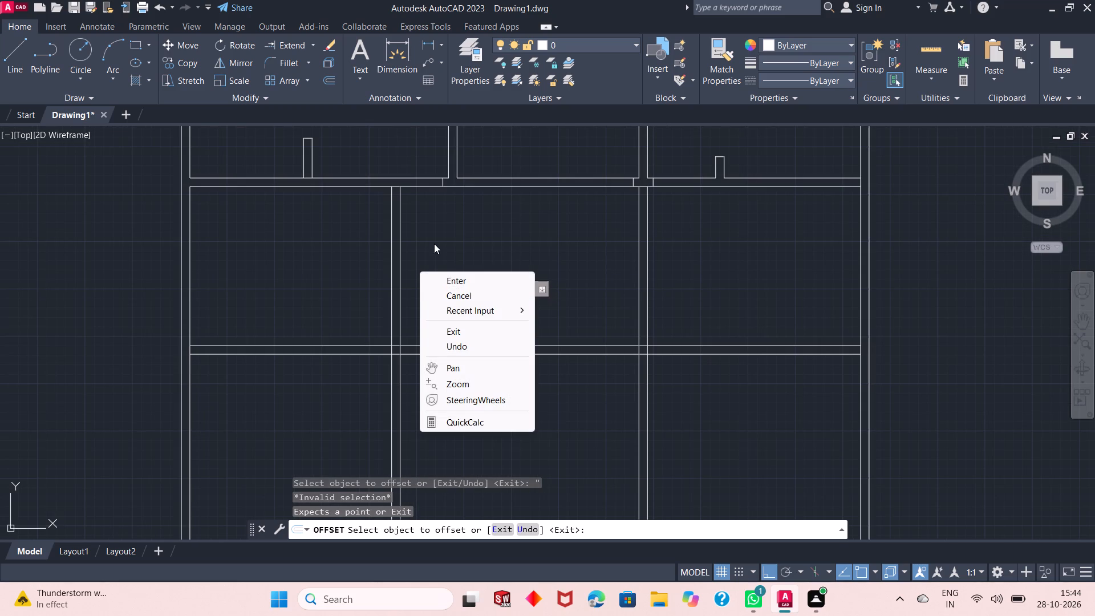
pyautogui.click(437, 277)
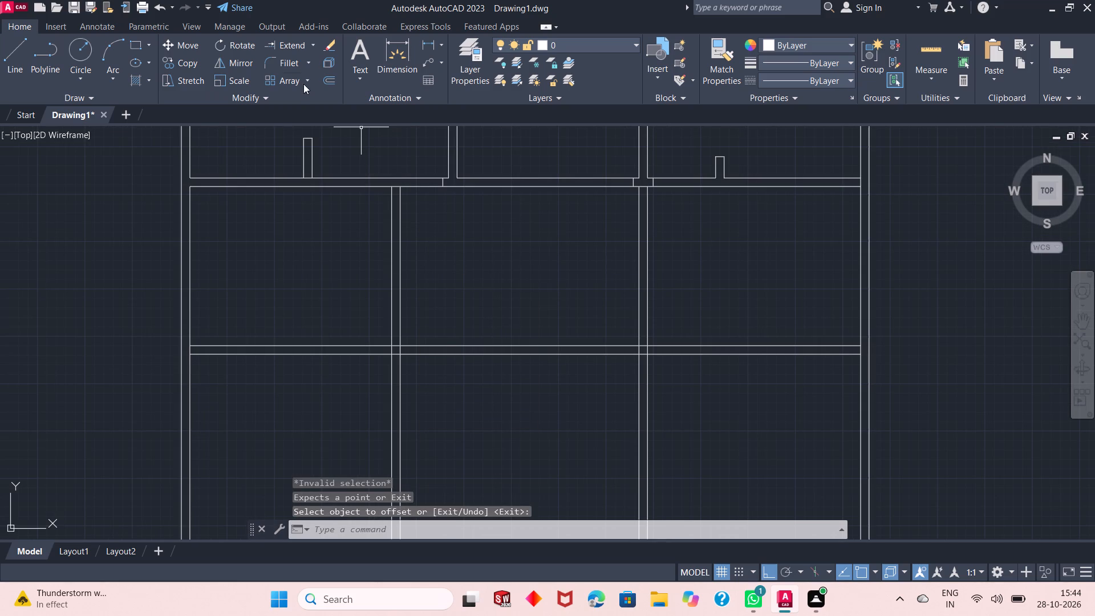
# Trim the long horizontal wall's lower line where the two vertical 9" walls below meet it.
pyautogui.click(309, 42)
pyautogui.click(309, 56)
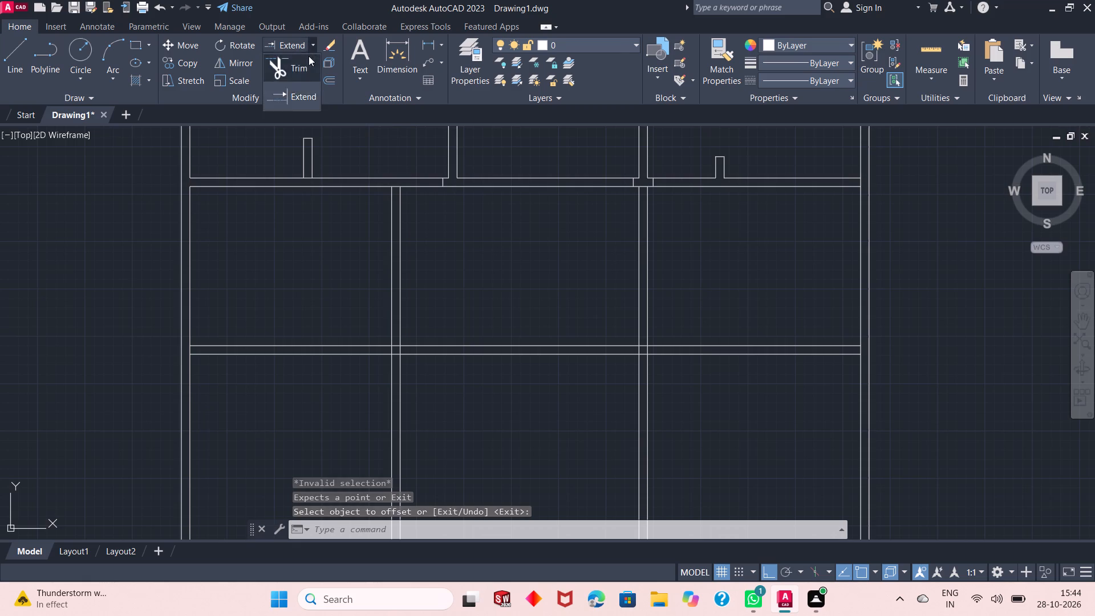
pyautogui.click(643, 188)
pyautogui.click(396, 186)
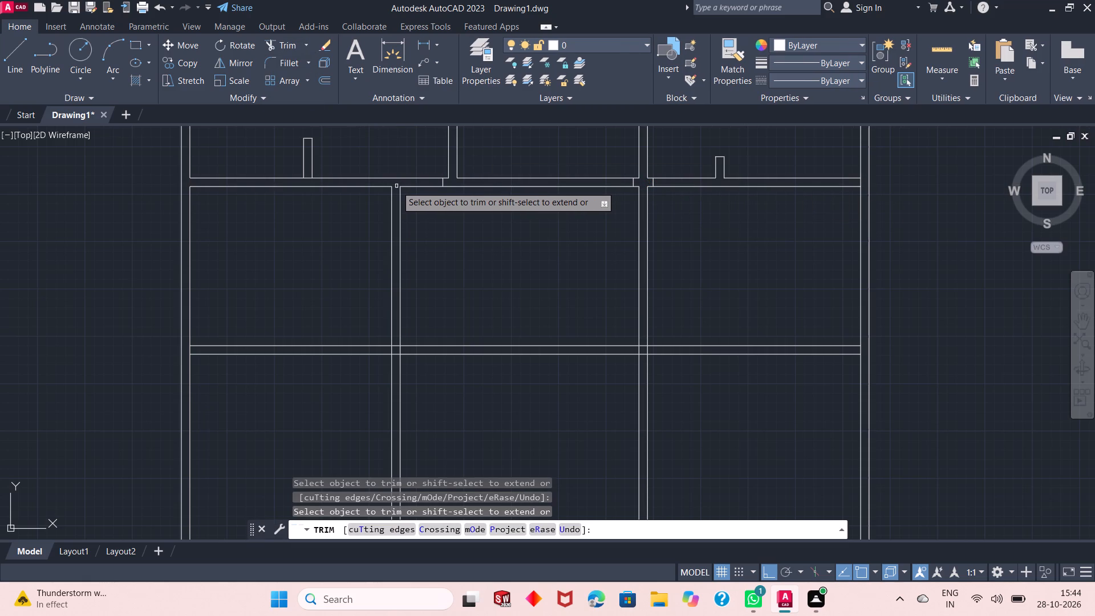
pyautogui.scroll(1, 415, 165)
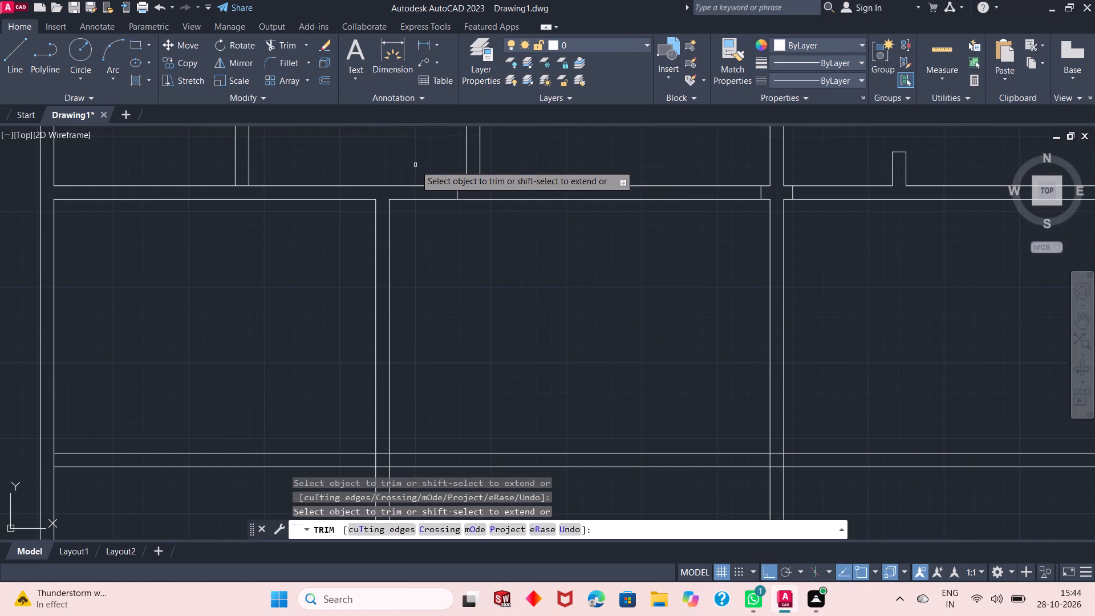
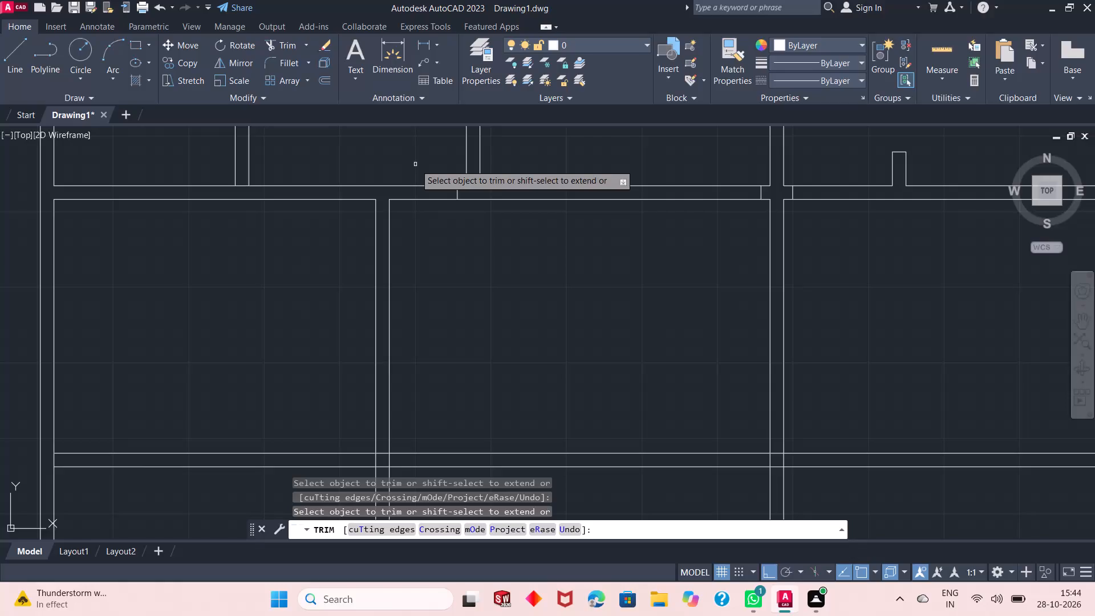
# Draw a door-jamb line across the long horizontal wall, 6" right of the left vertical wall's right face.
pyautogui.rightClick(420, 241)
pyautogui.click(447, 244)
pyautogui.click(20, 63)
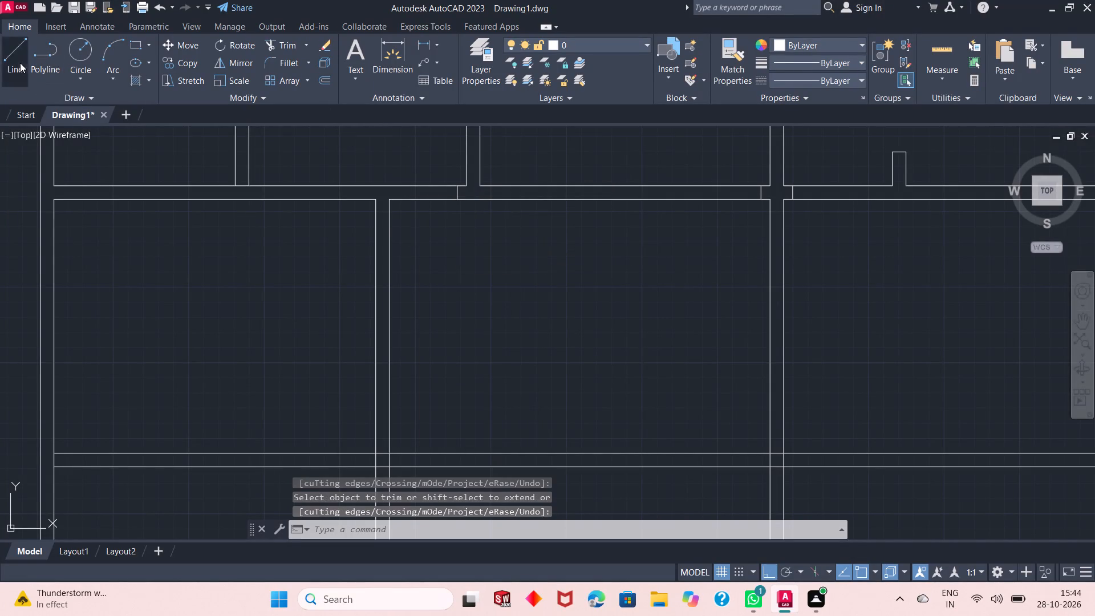
pyautogui.click(387, 202)
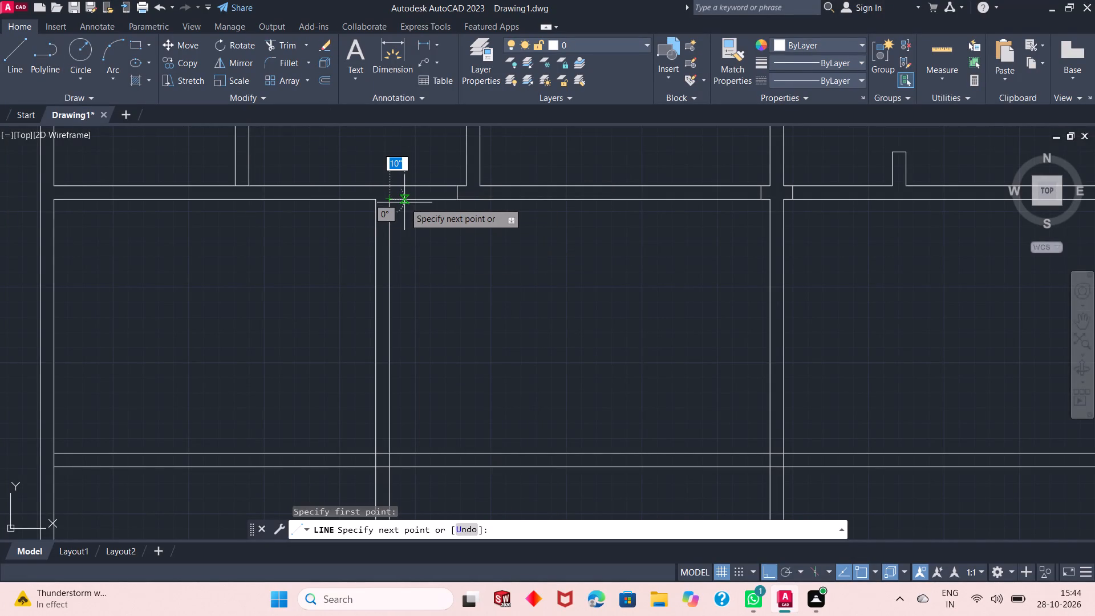
pyautogui.write('6"')
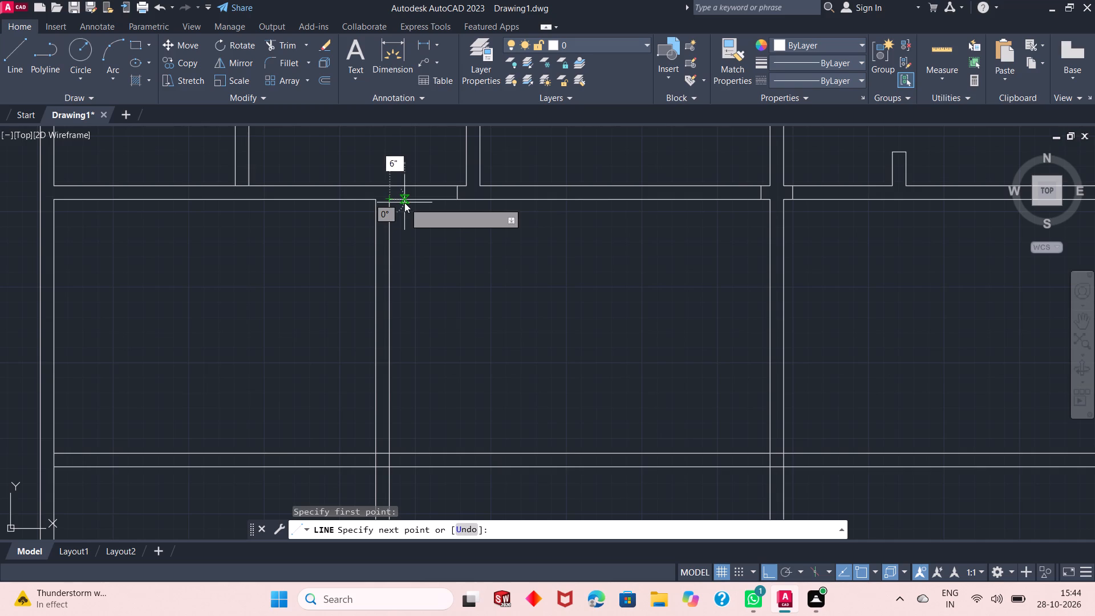
pyautogui.press('Return')
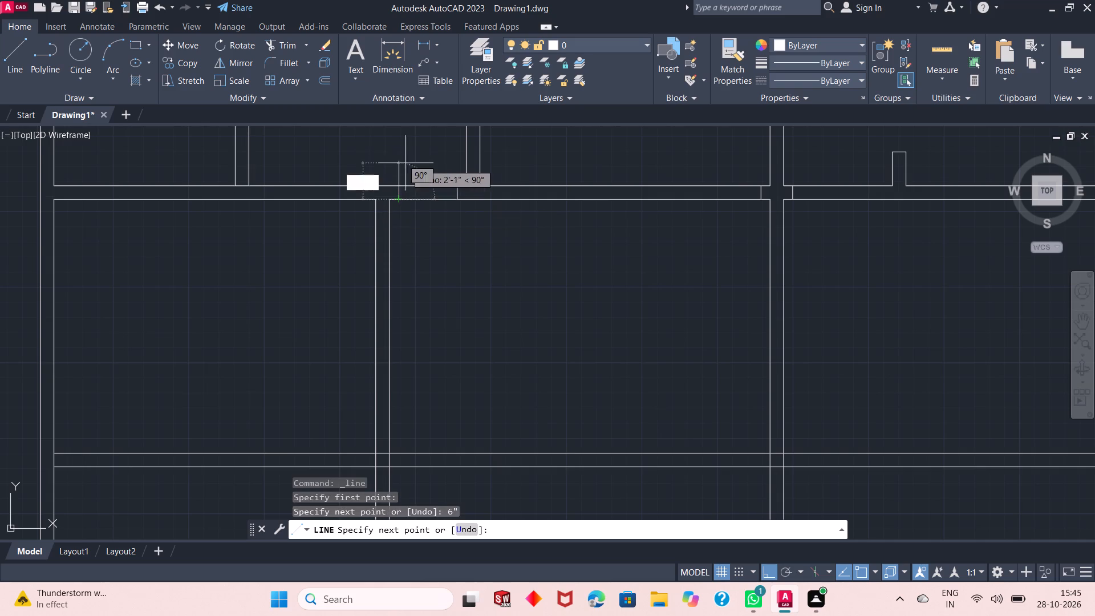
pyautogui.click(394, 187)
pyautogui.rightClick(400, 175)
pyautogui.click(416, 184)
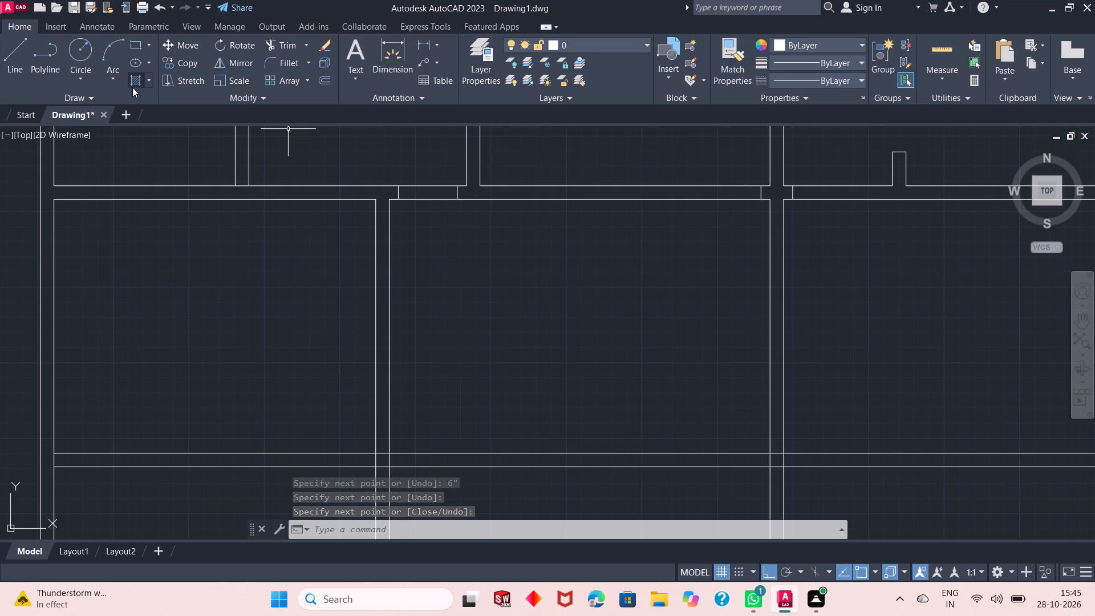
# Trim the long horizontal wall's two lines between the new 6" jamb and the existing jamb to open the doorway.
pyautogui.click(277, 43)
pyautogui.click(456, 182)
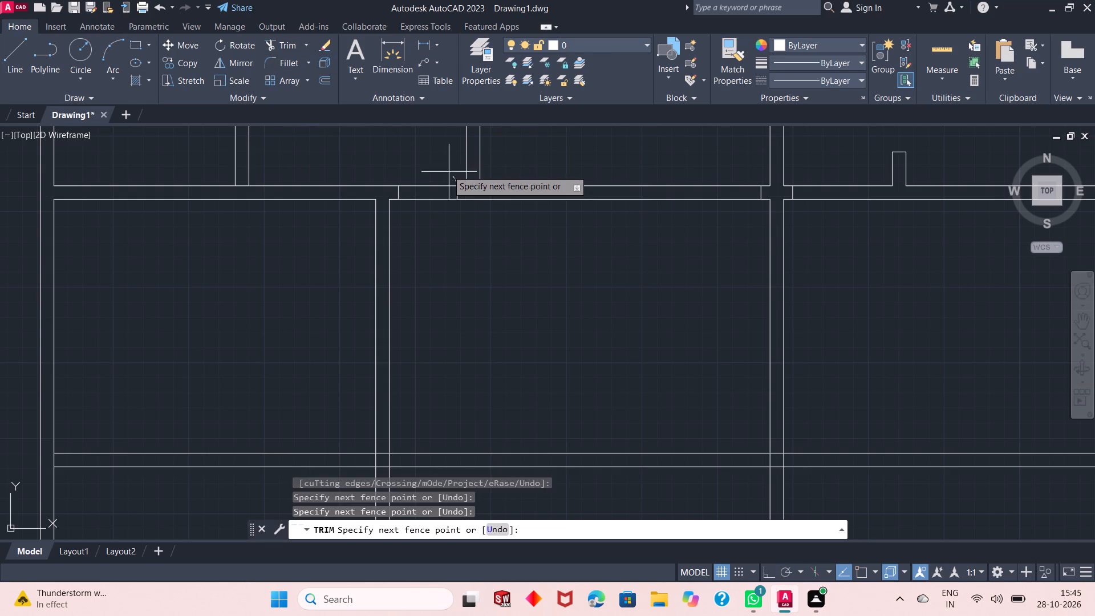
pyautogui.click(413, 215)
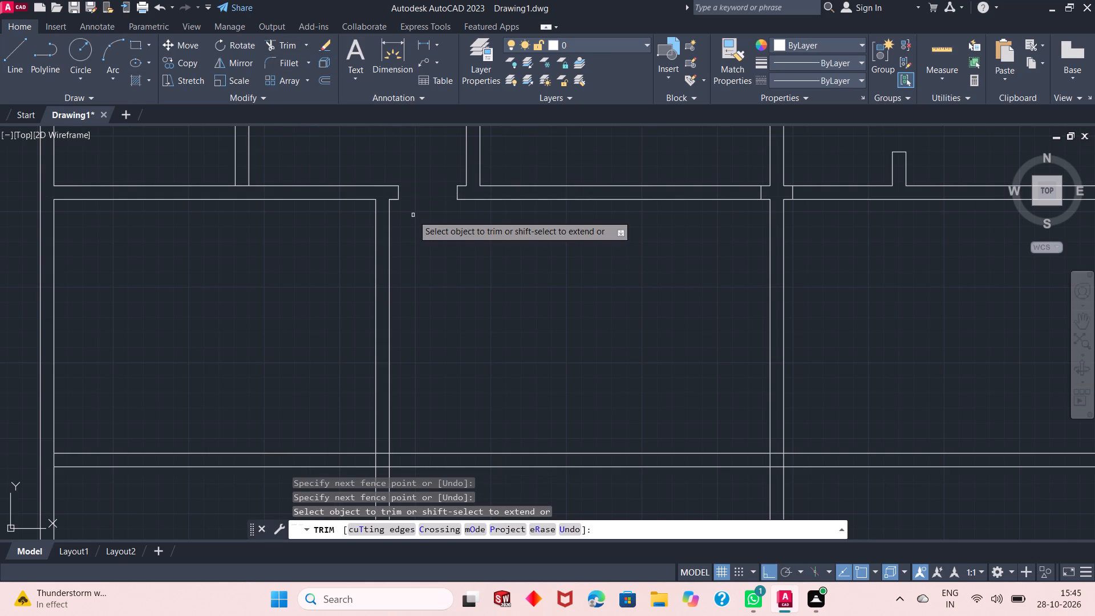
pyautogui.scroll(-1, 410, 176)
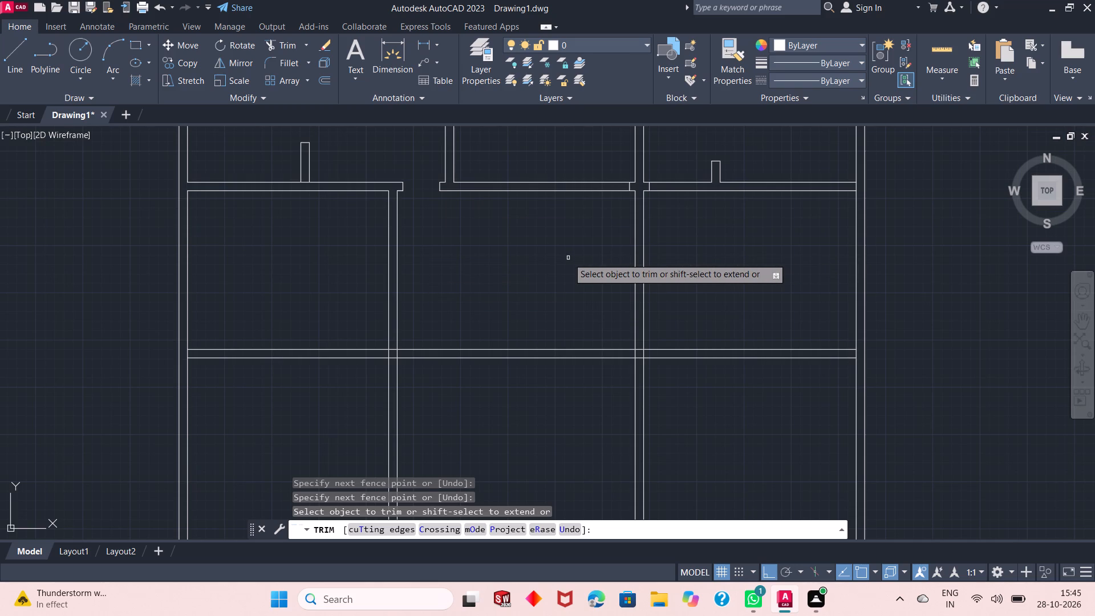
pyautogui.rightClick(505, 257)
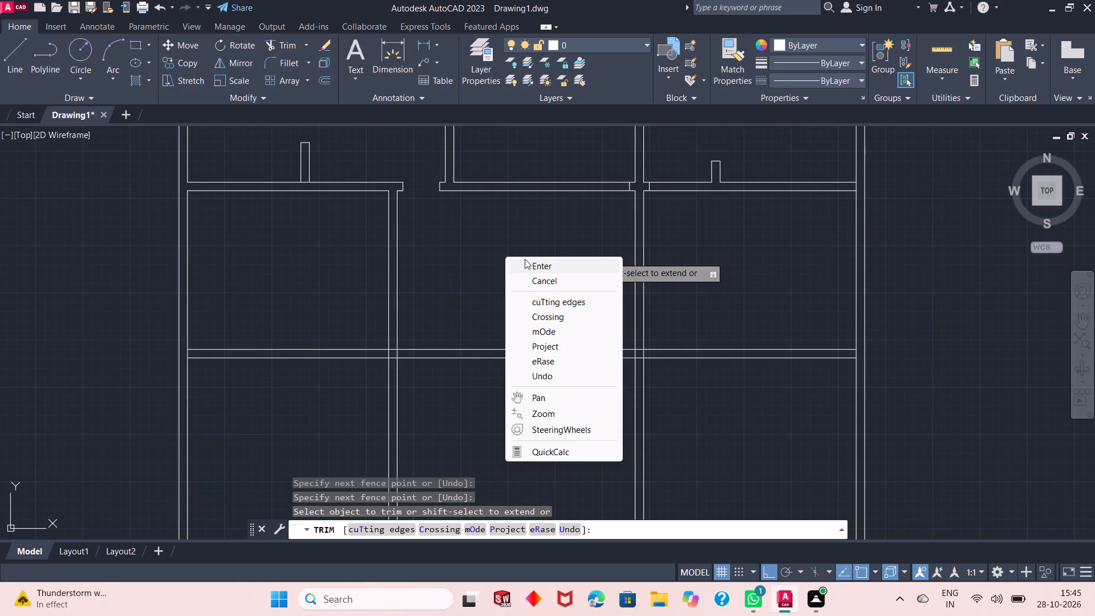
pyautogui.click(525, 259)
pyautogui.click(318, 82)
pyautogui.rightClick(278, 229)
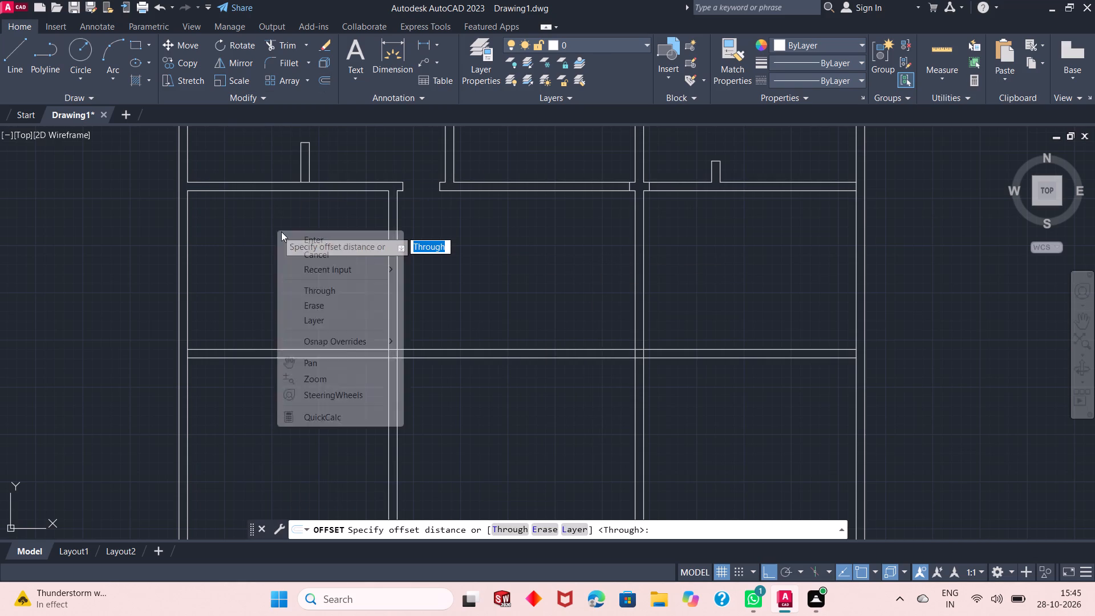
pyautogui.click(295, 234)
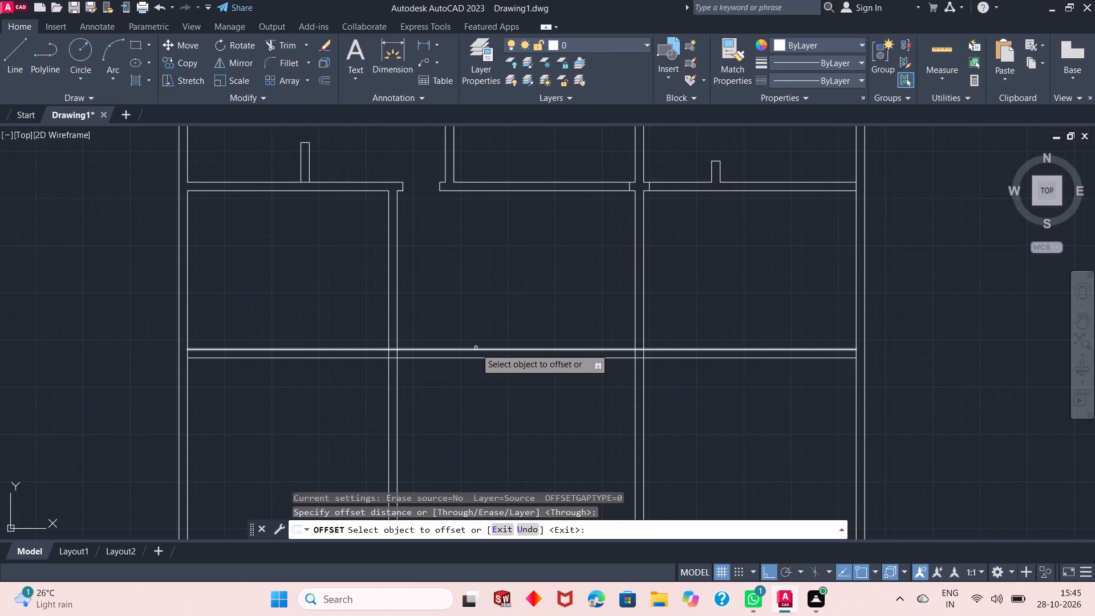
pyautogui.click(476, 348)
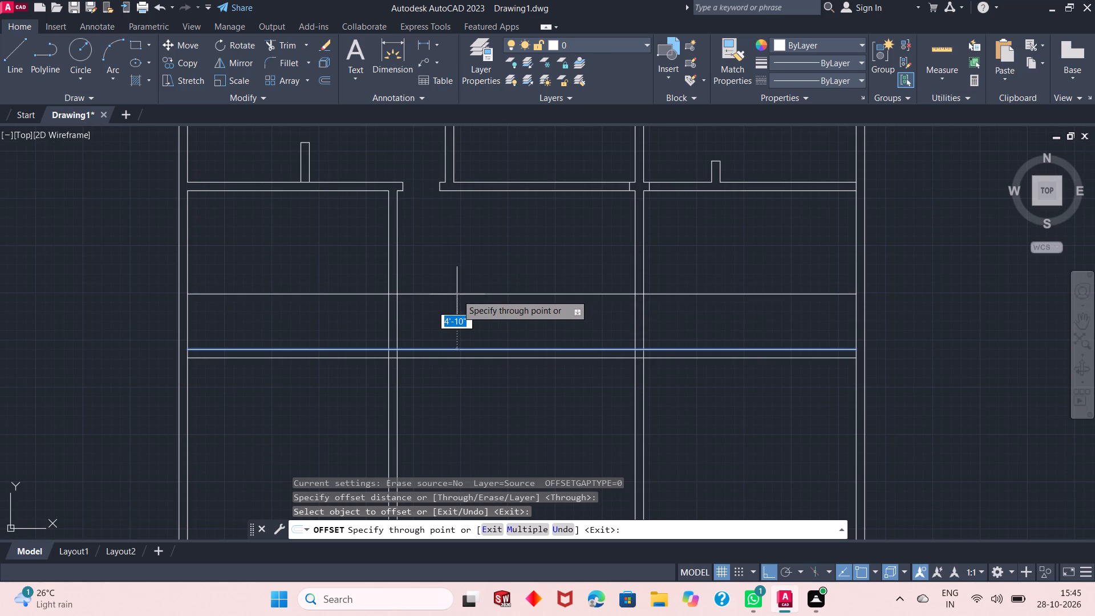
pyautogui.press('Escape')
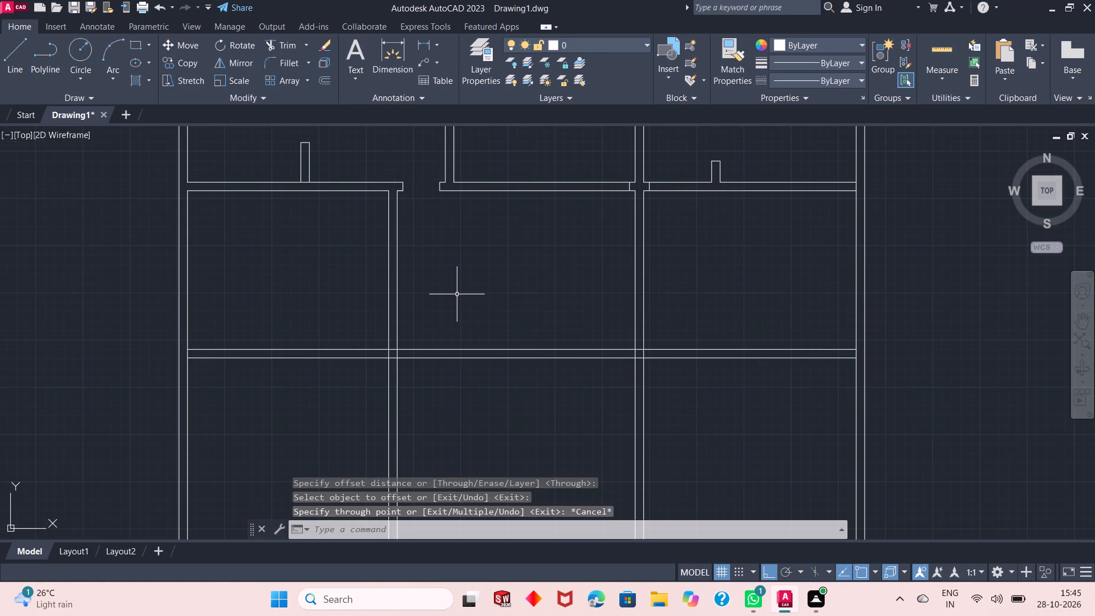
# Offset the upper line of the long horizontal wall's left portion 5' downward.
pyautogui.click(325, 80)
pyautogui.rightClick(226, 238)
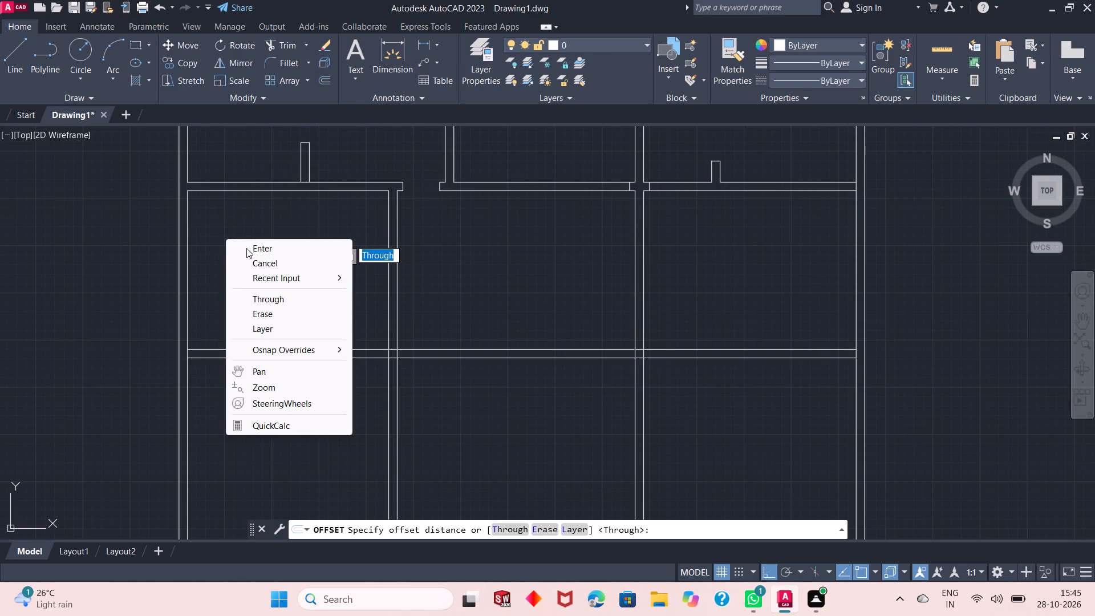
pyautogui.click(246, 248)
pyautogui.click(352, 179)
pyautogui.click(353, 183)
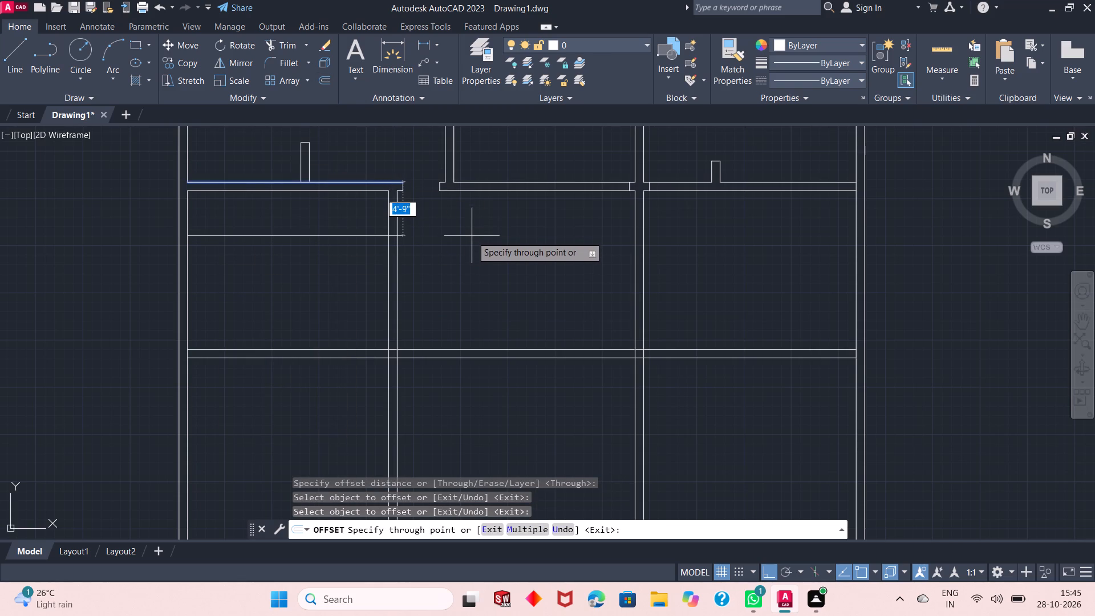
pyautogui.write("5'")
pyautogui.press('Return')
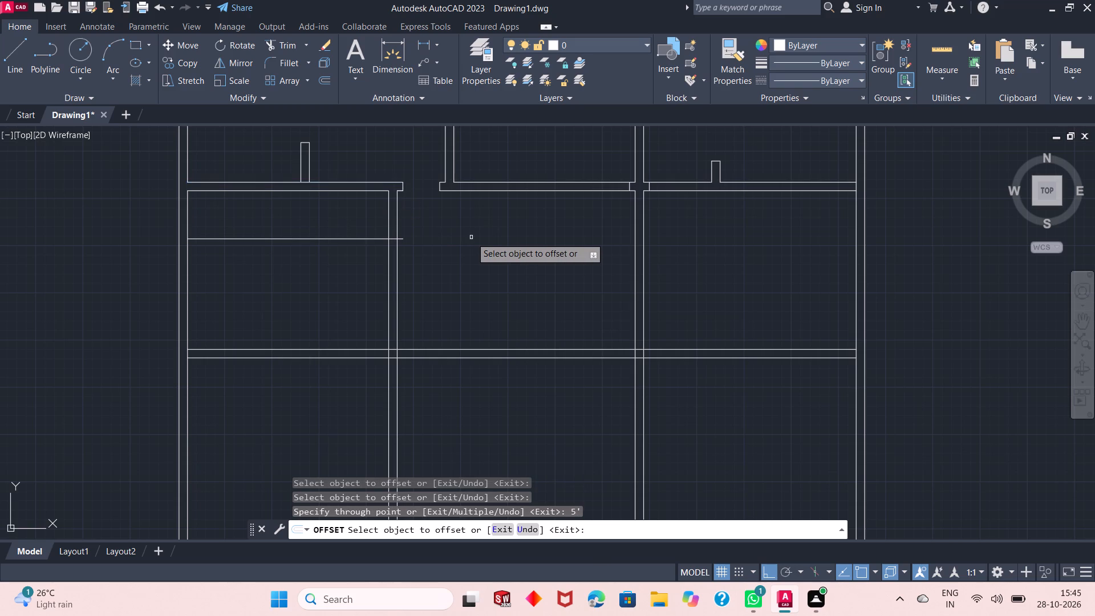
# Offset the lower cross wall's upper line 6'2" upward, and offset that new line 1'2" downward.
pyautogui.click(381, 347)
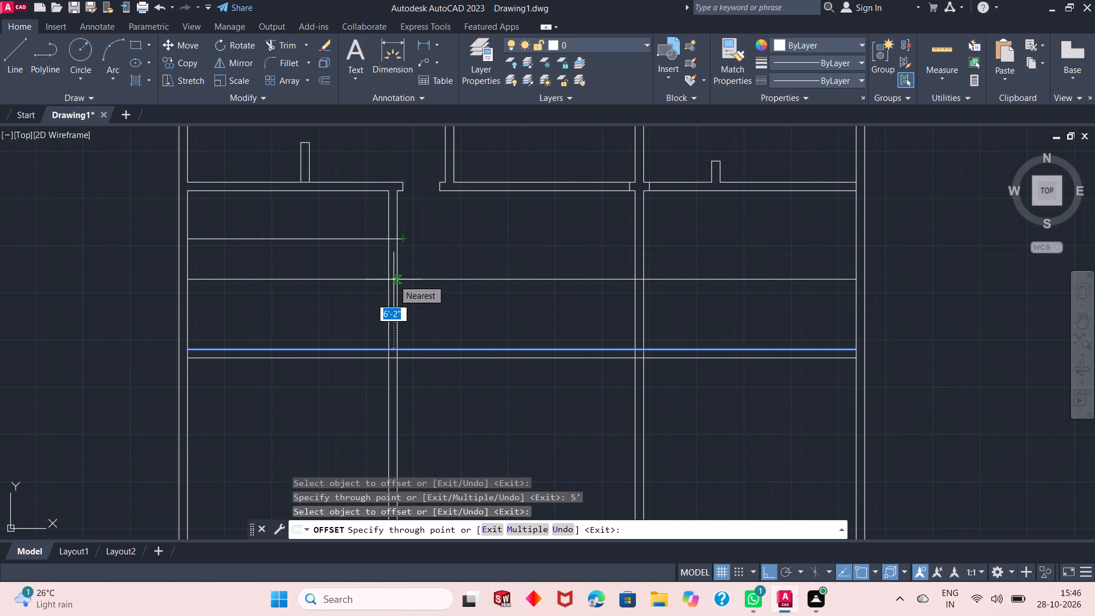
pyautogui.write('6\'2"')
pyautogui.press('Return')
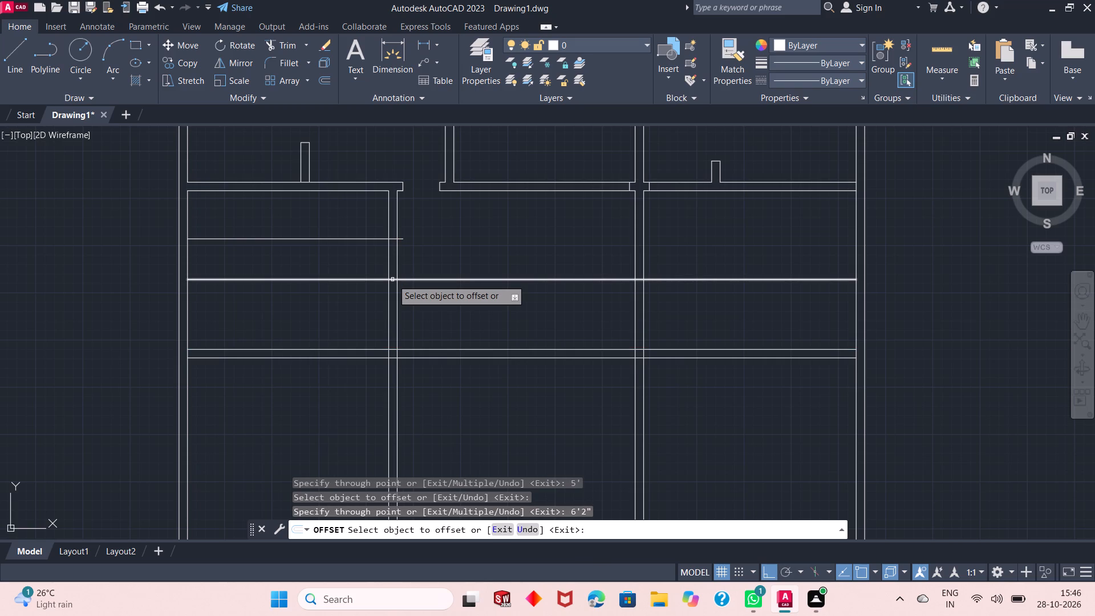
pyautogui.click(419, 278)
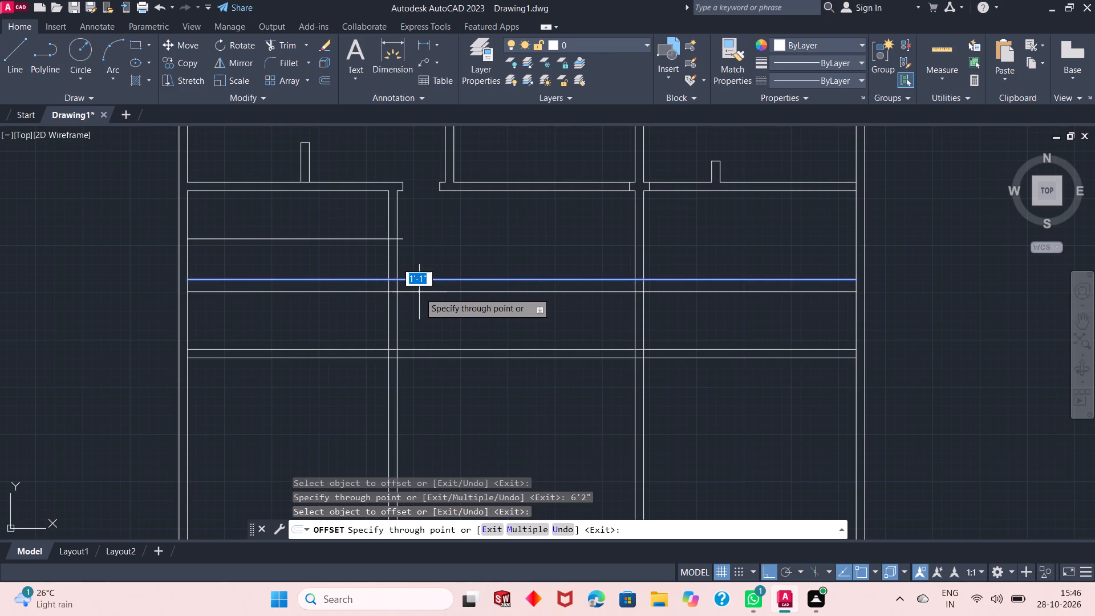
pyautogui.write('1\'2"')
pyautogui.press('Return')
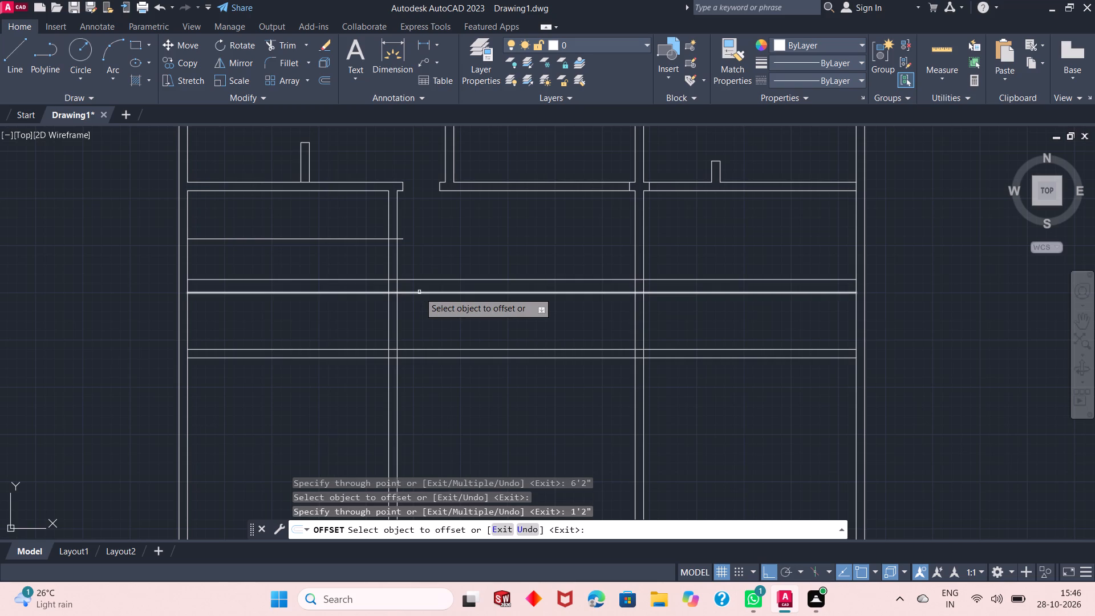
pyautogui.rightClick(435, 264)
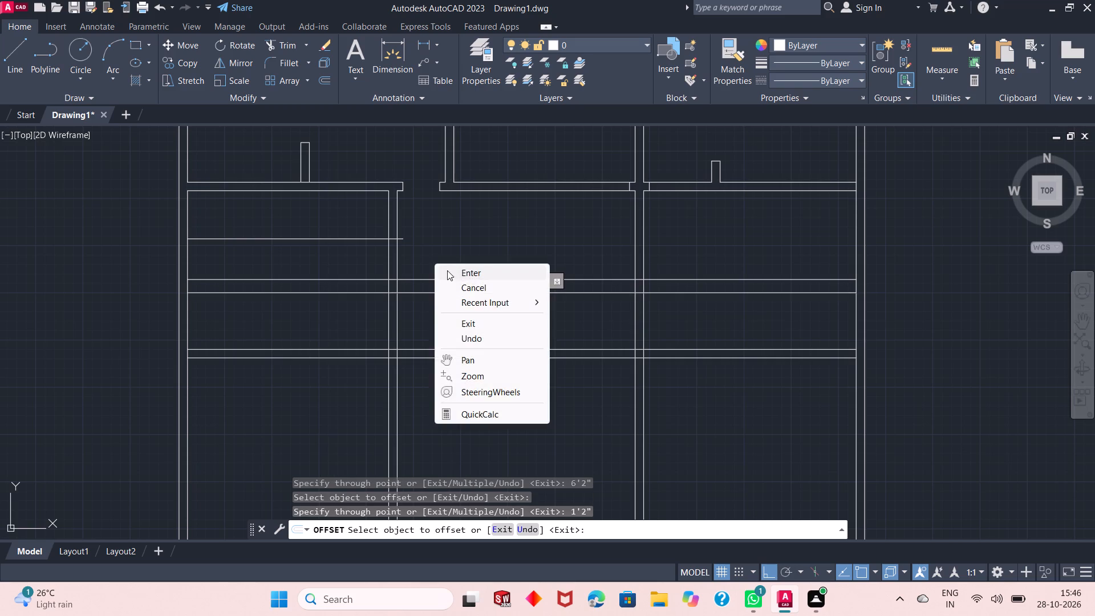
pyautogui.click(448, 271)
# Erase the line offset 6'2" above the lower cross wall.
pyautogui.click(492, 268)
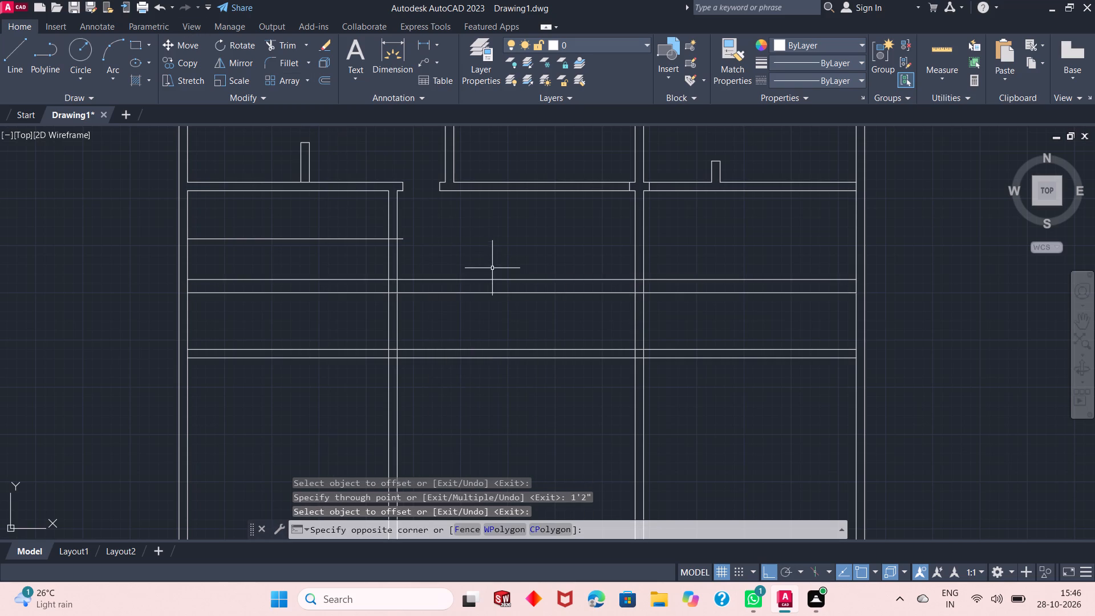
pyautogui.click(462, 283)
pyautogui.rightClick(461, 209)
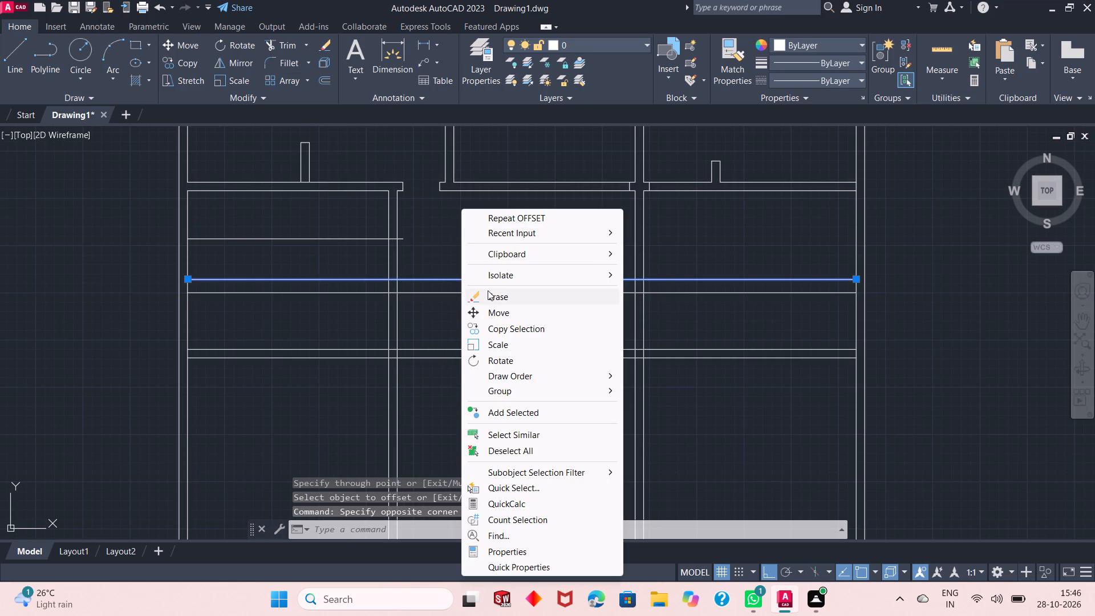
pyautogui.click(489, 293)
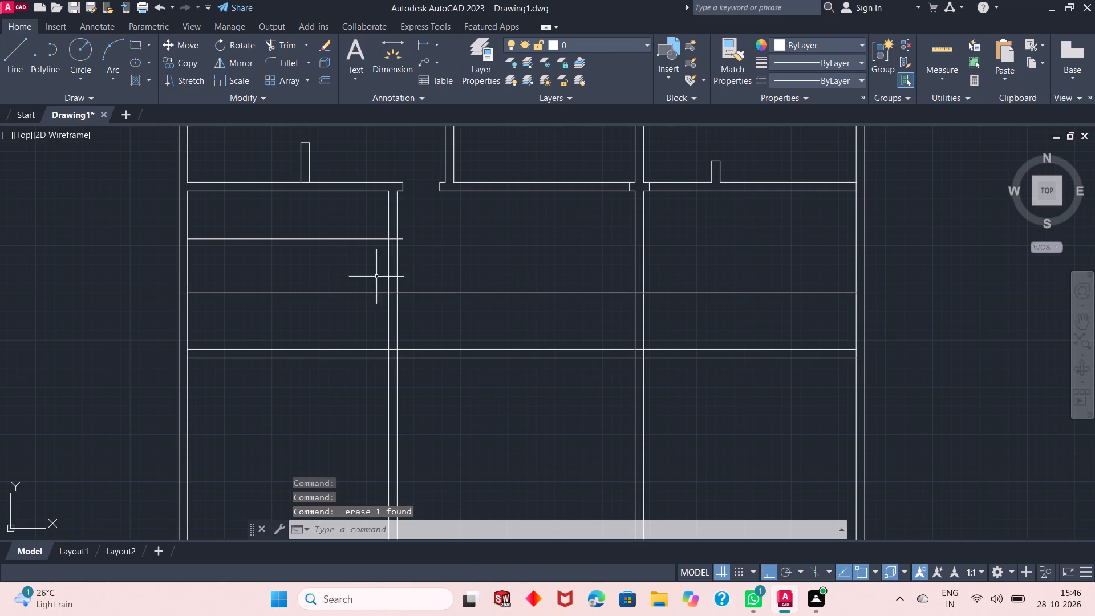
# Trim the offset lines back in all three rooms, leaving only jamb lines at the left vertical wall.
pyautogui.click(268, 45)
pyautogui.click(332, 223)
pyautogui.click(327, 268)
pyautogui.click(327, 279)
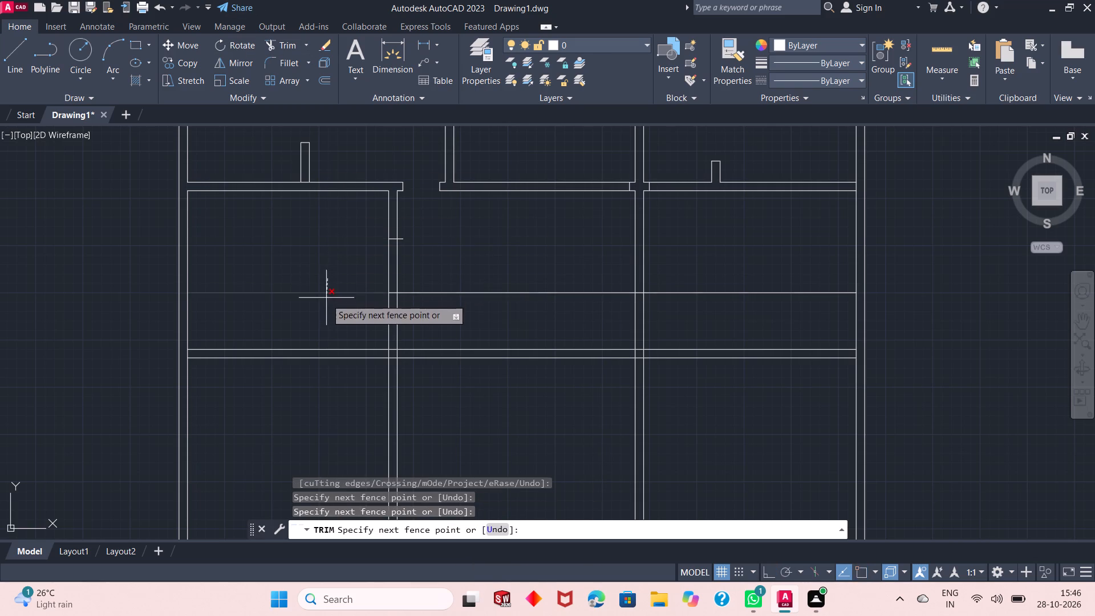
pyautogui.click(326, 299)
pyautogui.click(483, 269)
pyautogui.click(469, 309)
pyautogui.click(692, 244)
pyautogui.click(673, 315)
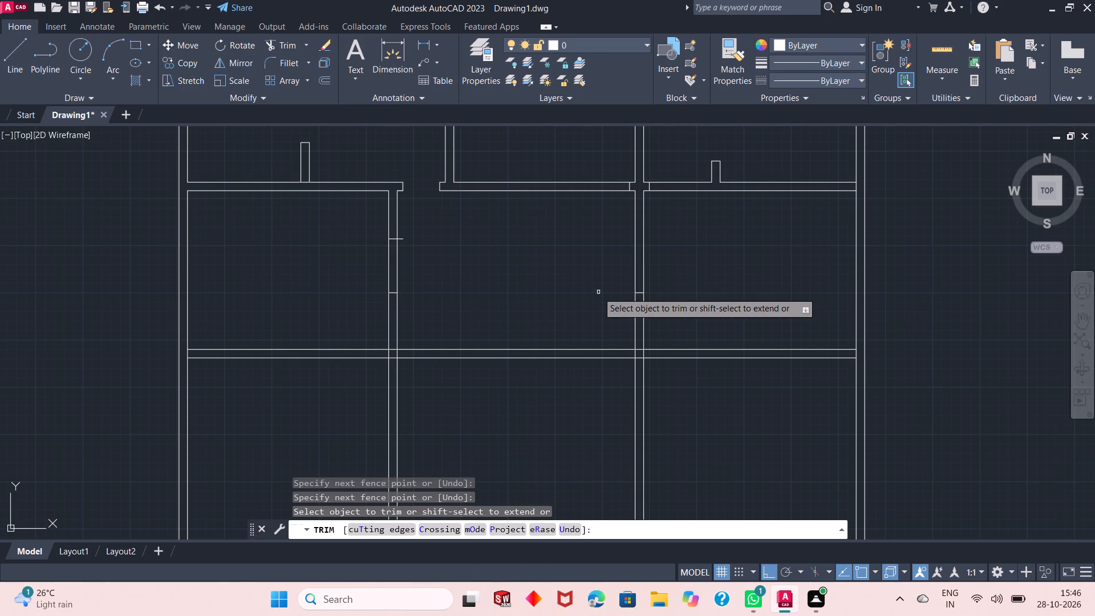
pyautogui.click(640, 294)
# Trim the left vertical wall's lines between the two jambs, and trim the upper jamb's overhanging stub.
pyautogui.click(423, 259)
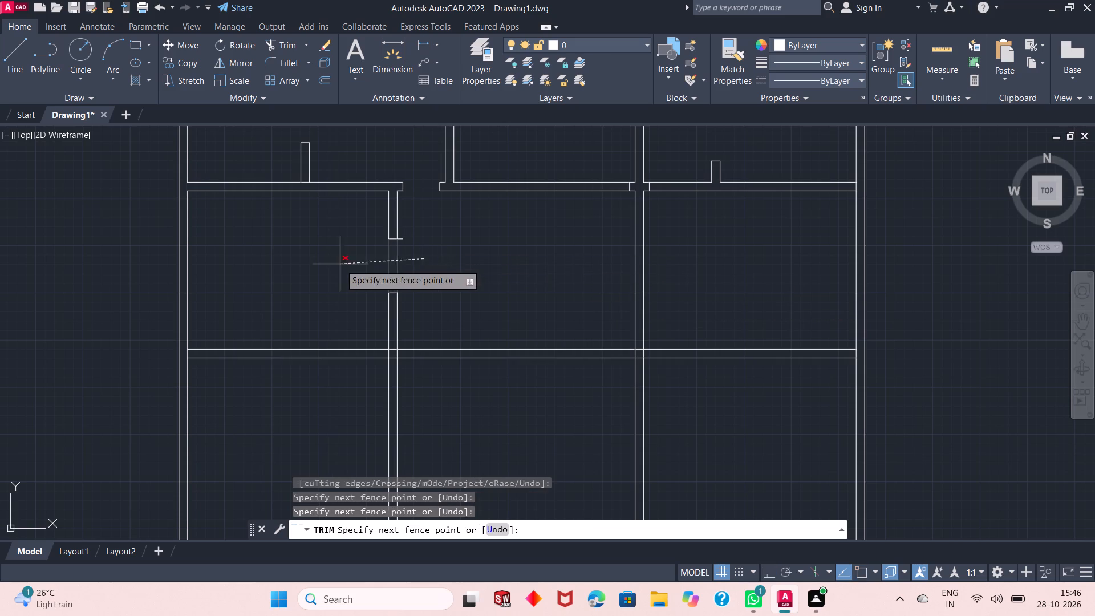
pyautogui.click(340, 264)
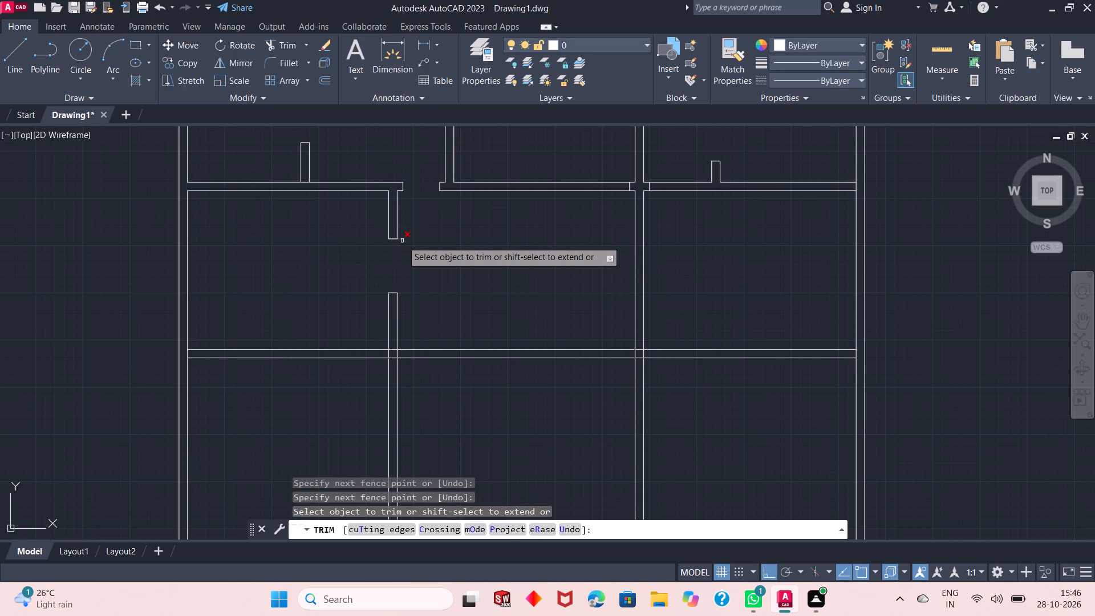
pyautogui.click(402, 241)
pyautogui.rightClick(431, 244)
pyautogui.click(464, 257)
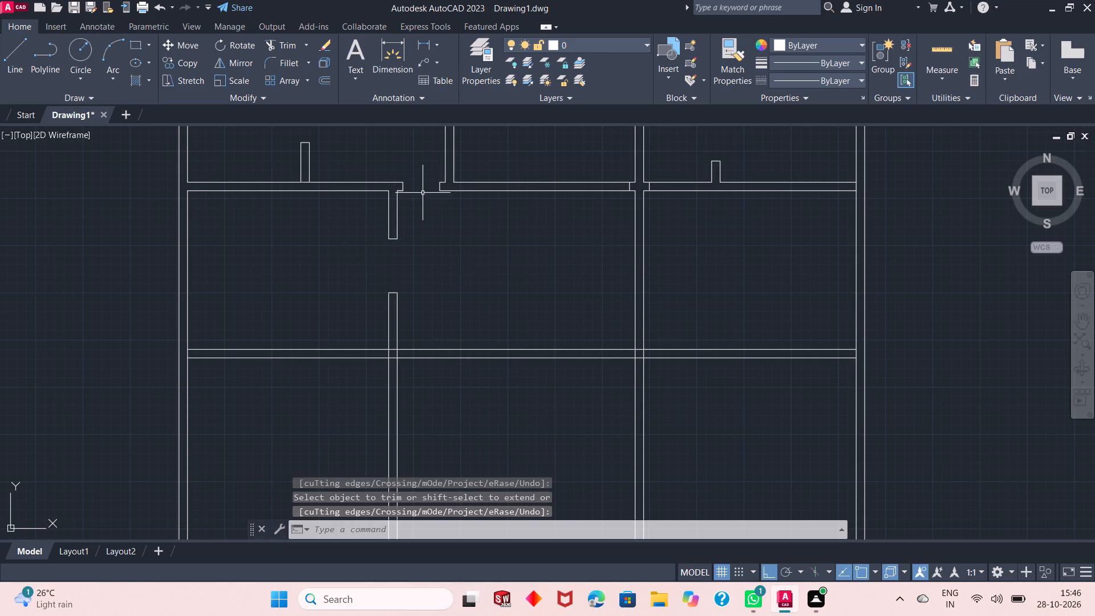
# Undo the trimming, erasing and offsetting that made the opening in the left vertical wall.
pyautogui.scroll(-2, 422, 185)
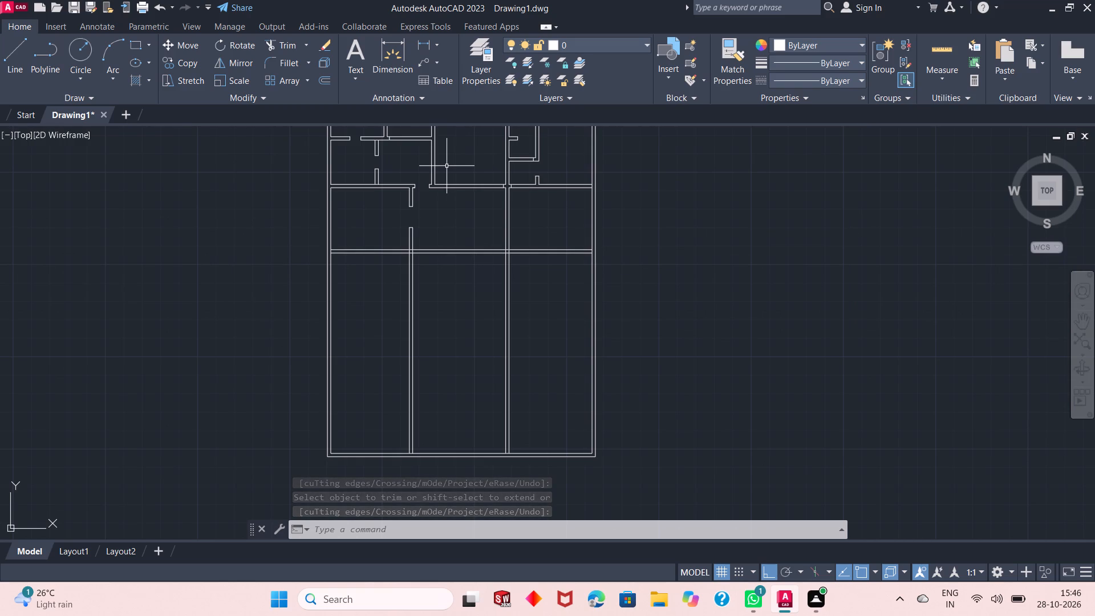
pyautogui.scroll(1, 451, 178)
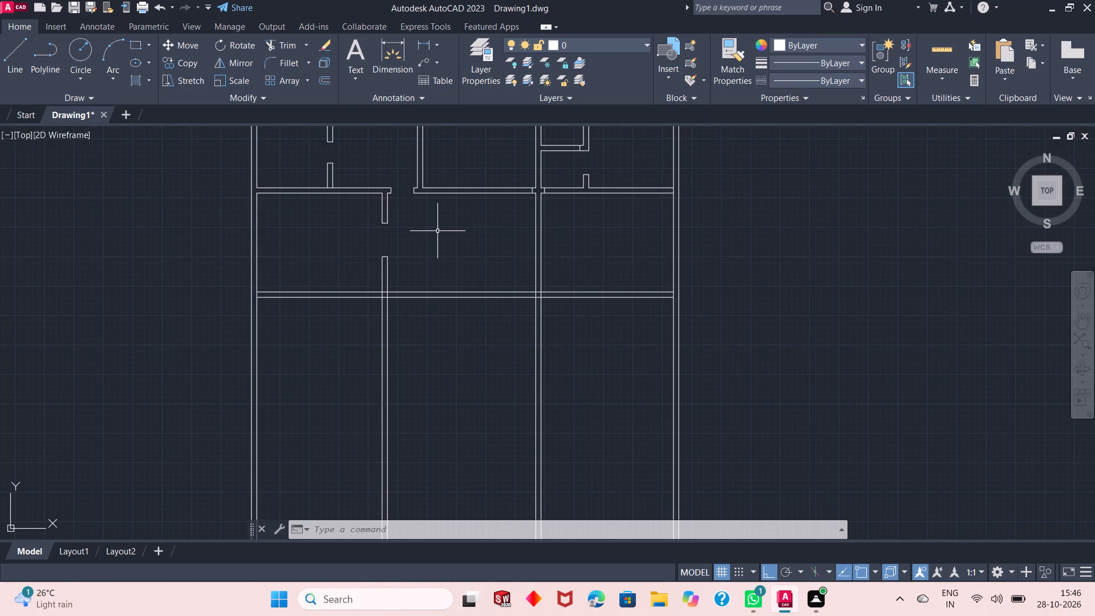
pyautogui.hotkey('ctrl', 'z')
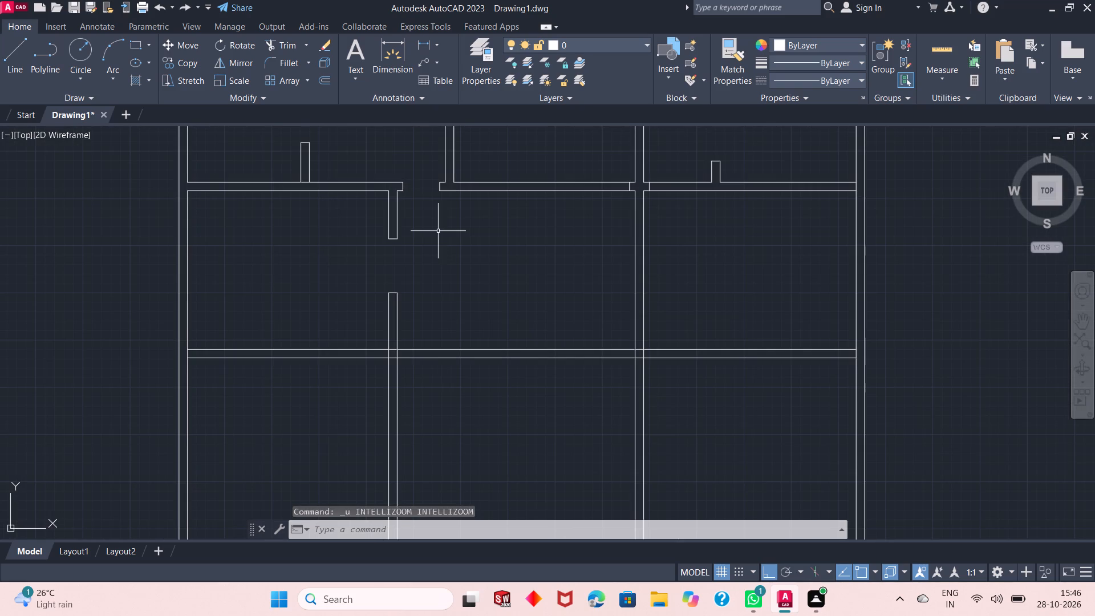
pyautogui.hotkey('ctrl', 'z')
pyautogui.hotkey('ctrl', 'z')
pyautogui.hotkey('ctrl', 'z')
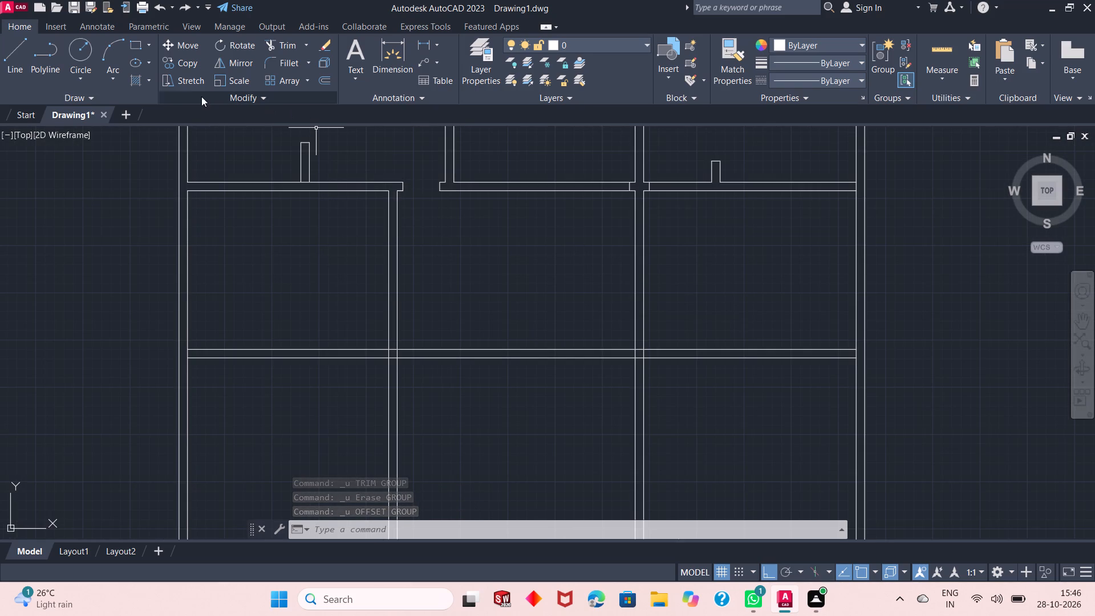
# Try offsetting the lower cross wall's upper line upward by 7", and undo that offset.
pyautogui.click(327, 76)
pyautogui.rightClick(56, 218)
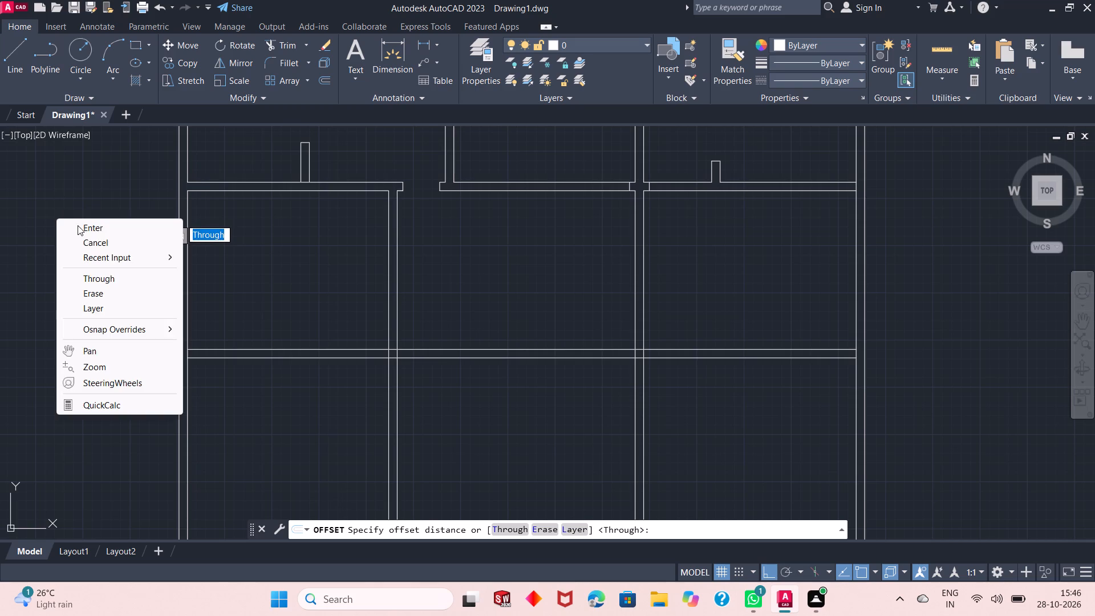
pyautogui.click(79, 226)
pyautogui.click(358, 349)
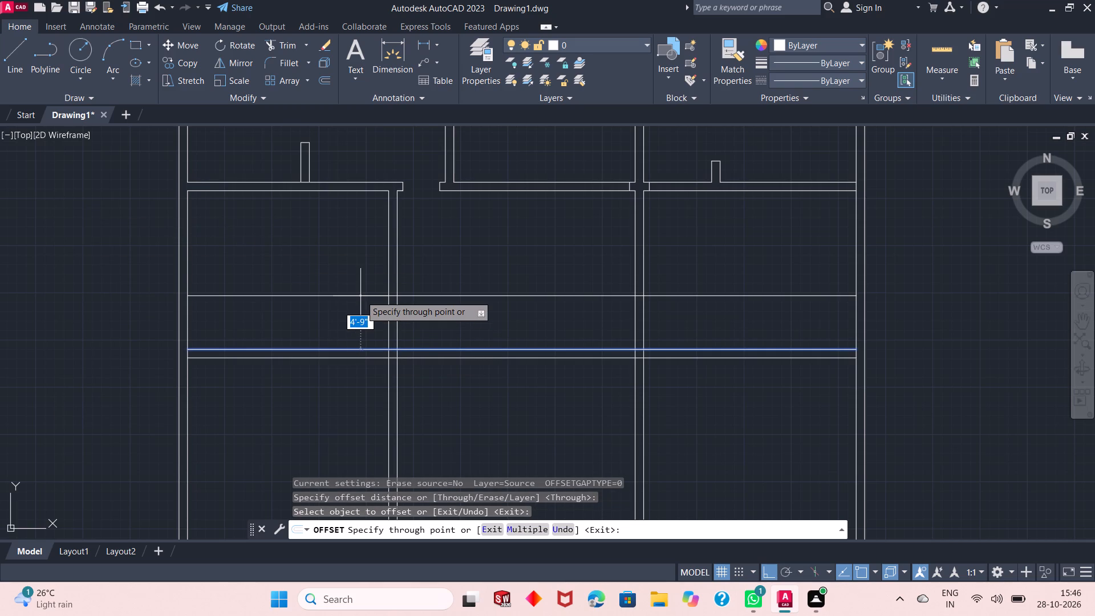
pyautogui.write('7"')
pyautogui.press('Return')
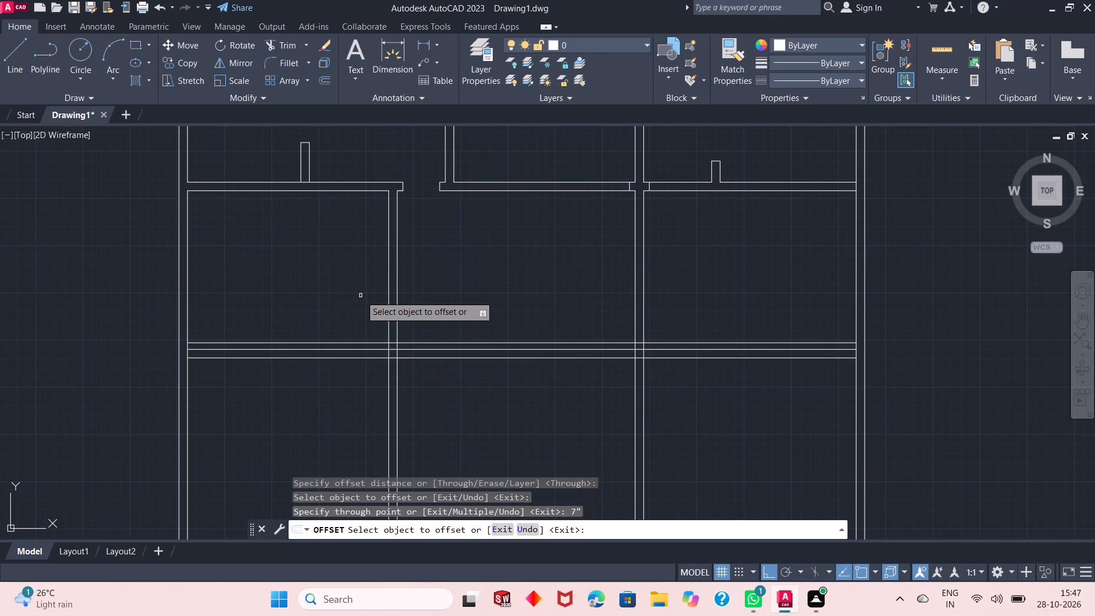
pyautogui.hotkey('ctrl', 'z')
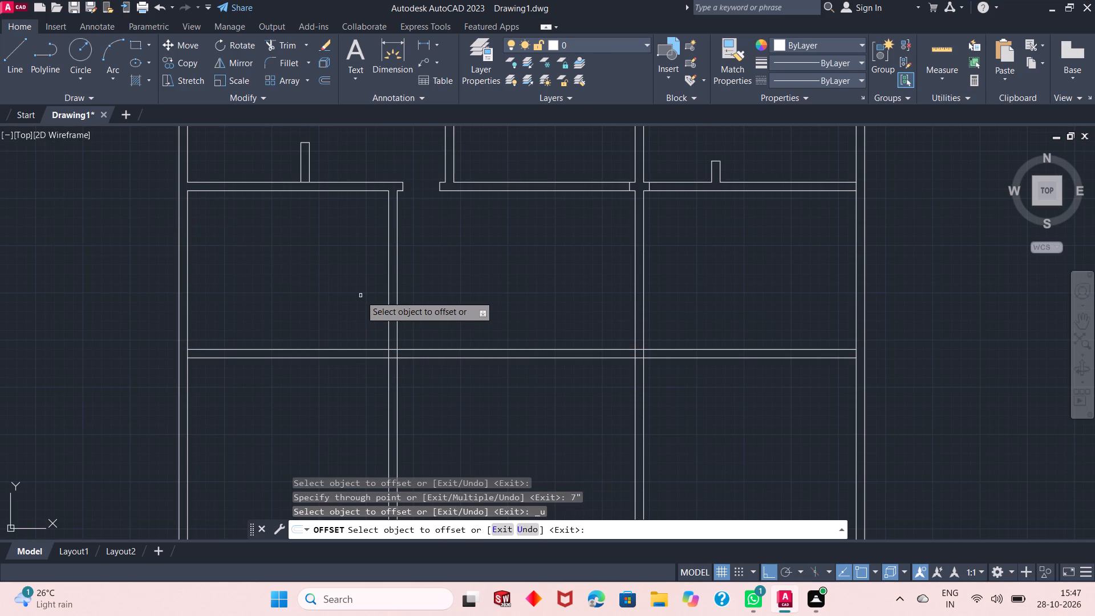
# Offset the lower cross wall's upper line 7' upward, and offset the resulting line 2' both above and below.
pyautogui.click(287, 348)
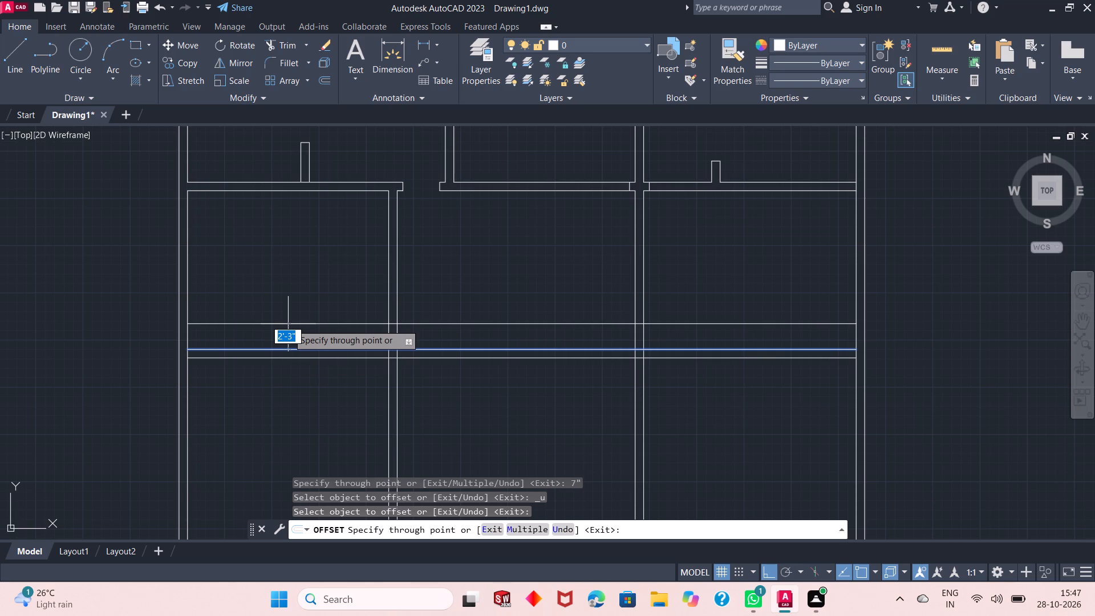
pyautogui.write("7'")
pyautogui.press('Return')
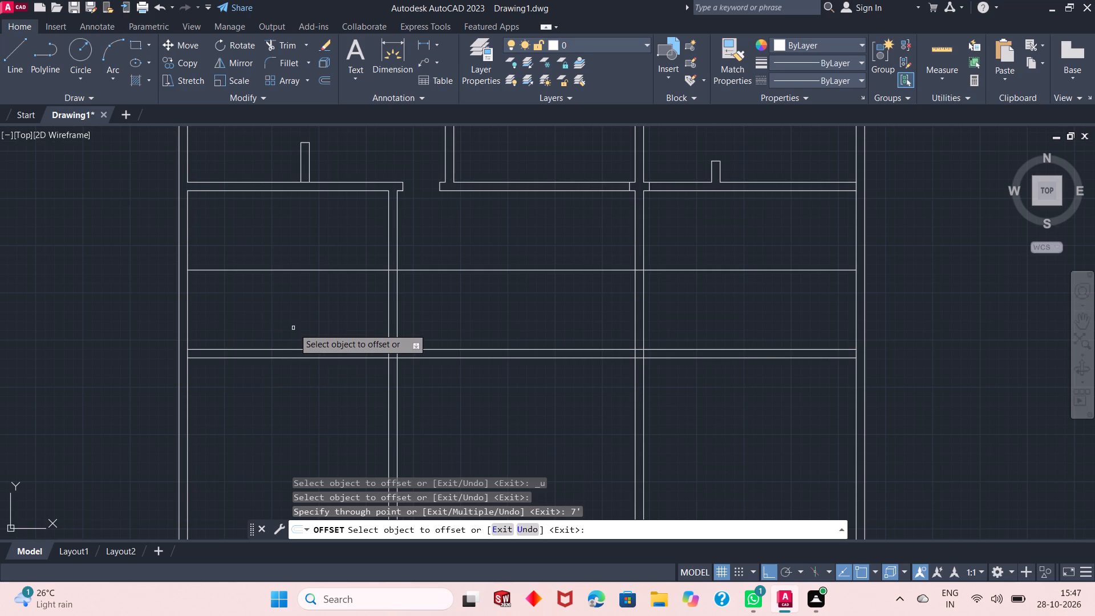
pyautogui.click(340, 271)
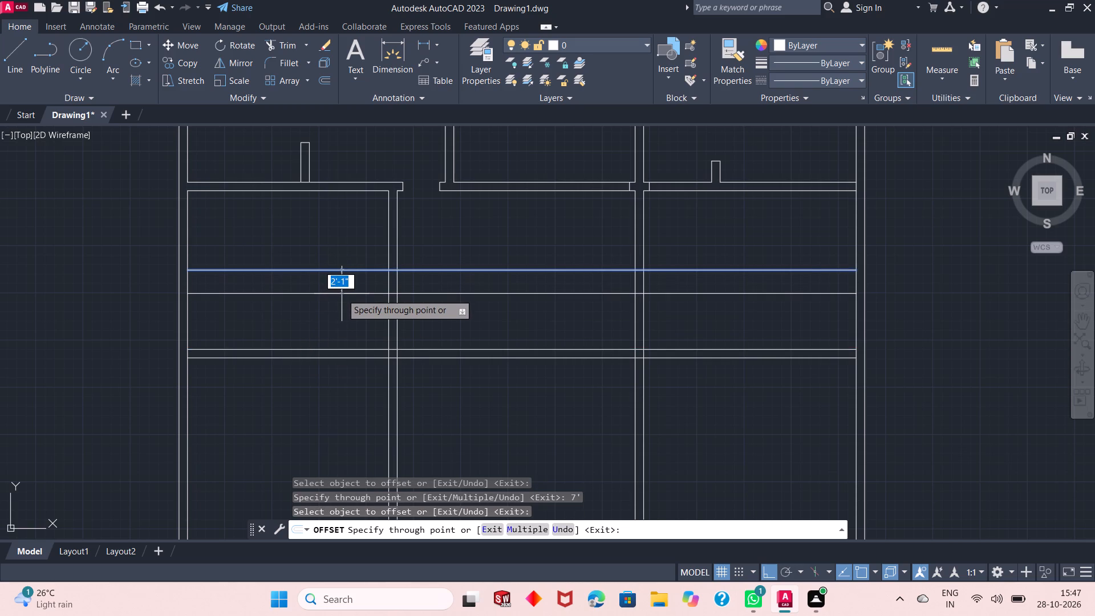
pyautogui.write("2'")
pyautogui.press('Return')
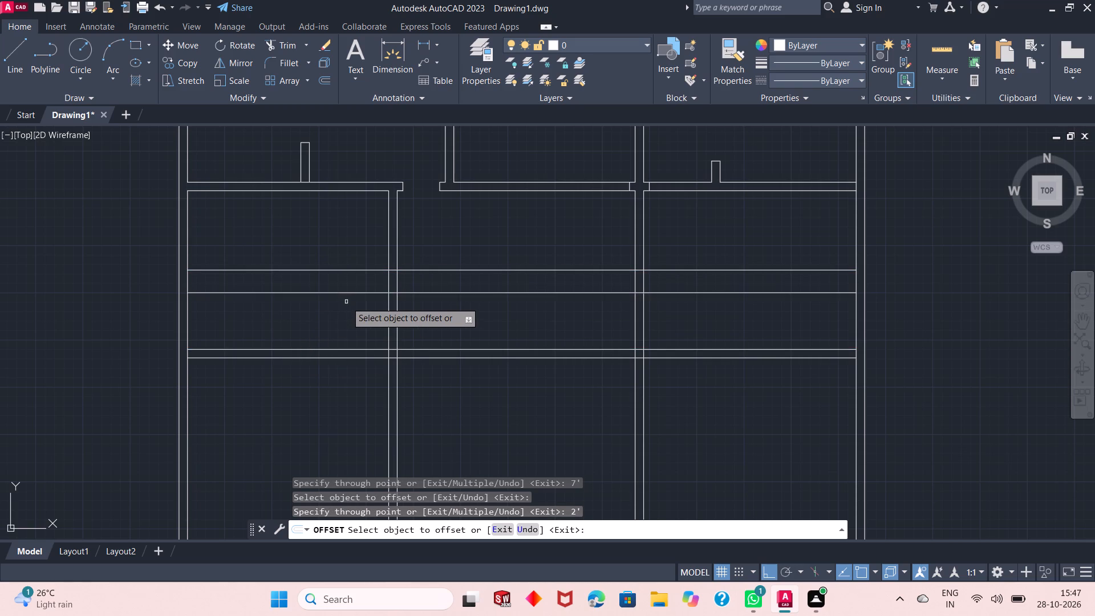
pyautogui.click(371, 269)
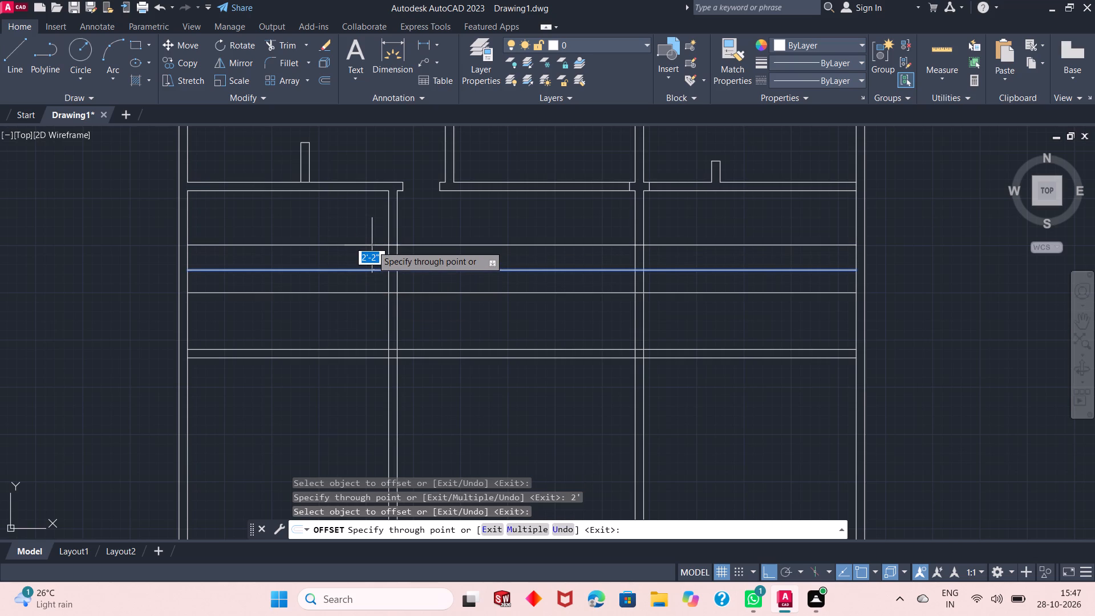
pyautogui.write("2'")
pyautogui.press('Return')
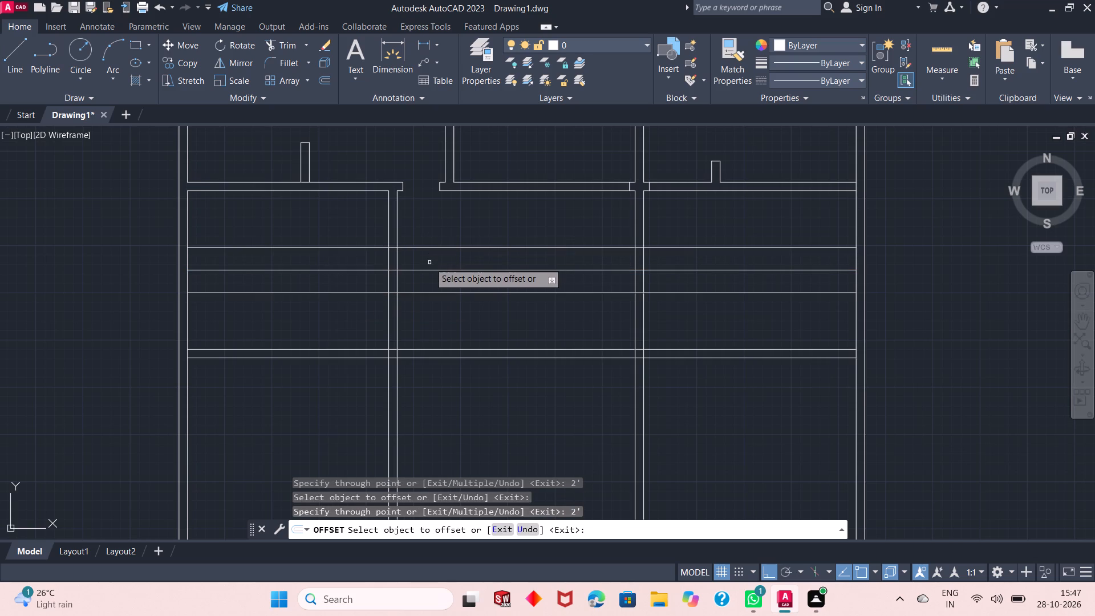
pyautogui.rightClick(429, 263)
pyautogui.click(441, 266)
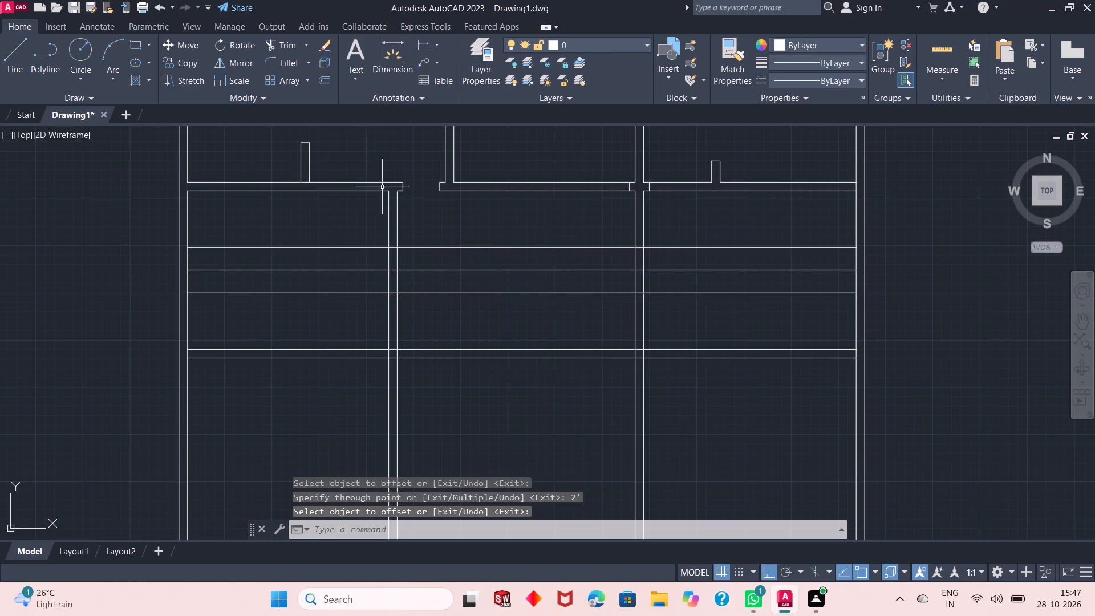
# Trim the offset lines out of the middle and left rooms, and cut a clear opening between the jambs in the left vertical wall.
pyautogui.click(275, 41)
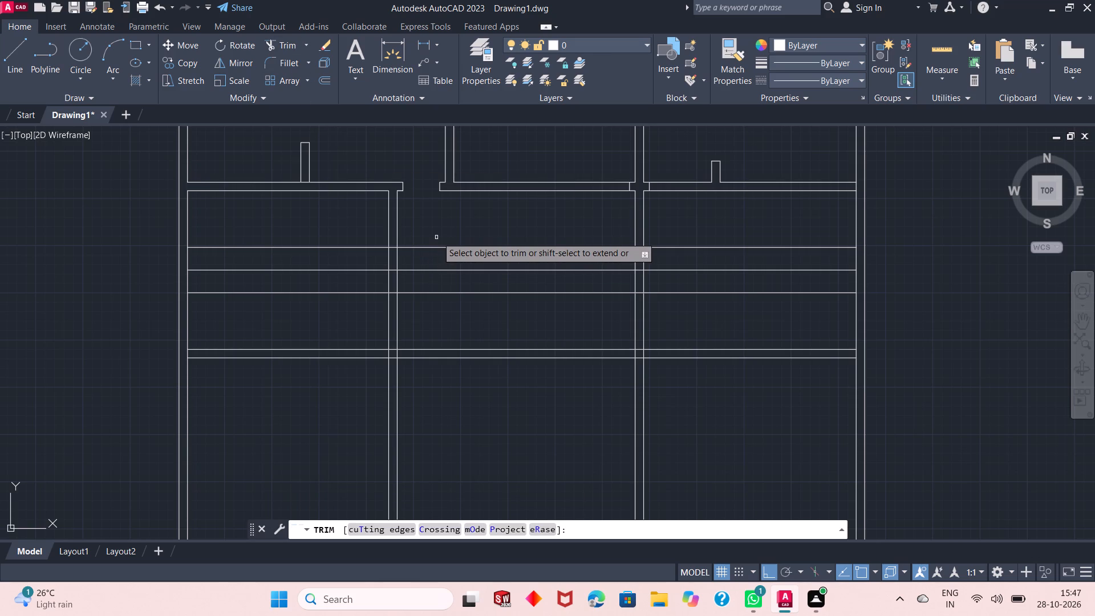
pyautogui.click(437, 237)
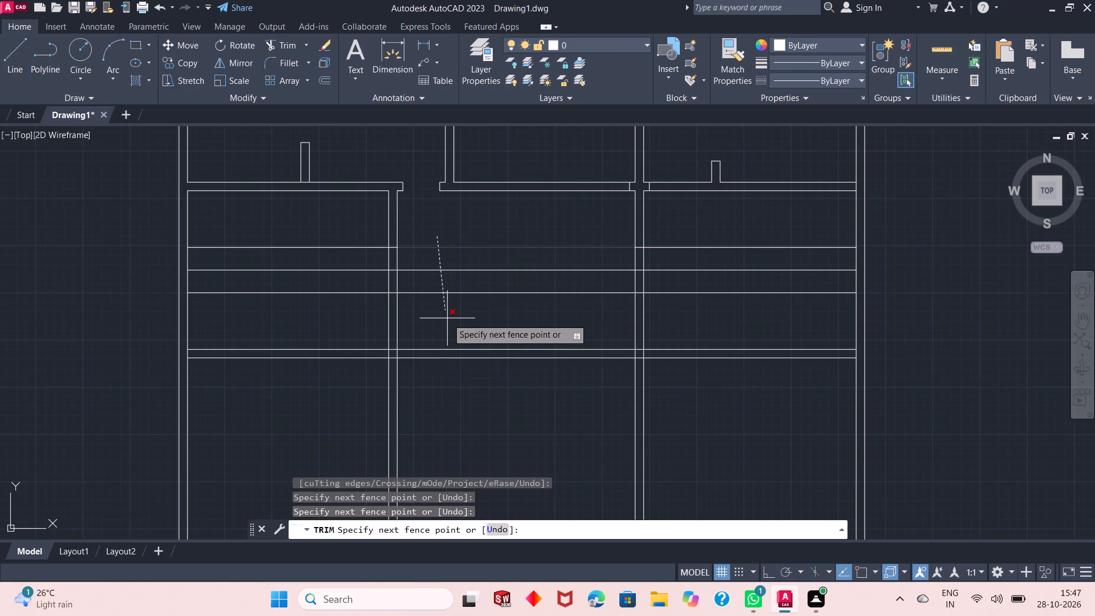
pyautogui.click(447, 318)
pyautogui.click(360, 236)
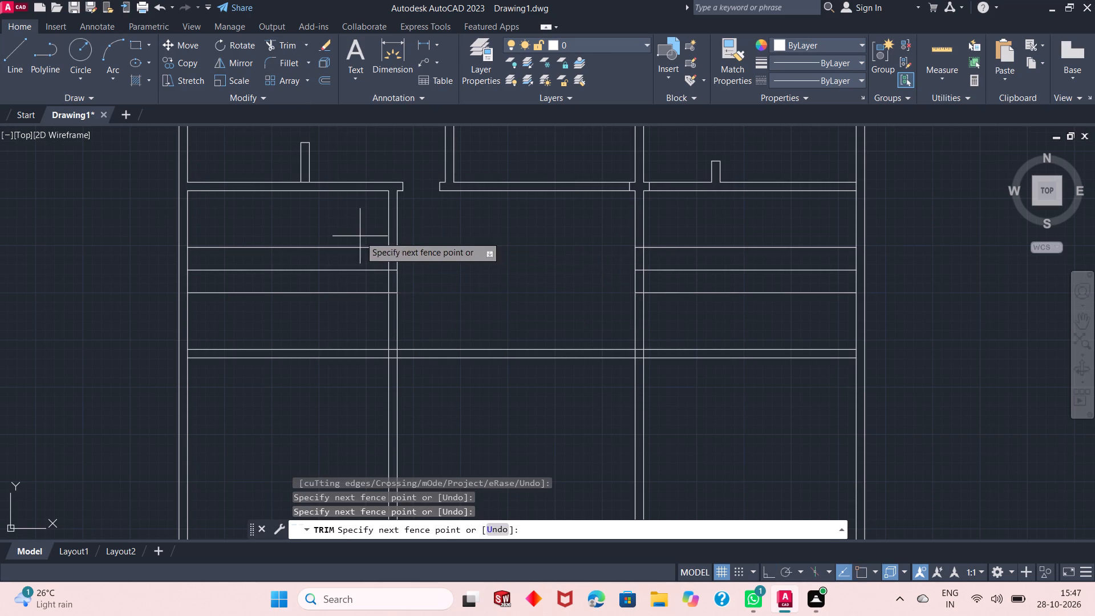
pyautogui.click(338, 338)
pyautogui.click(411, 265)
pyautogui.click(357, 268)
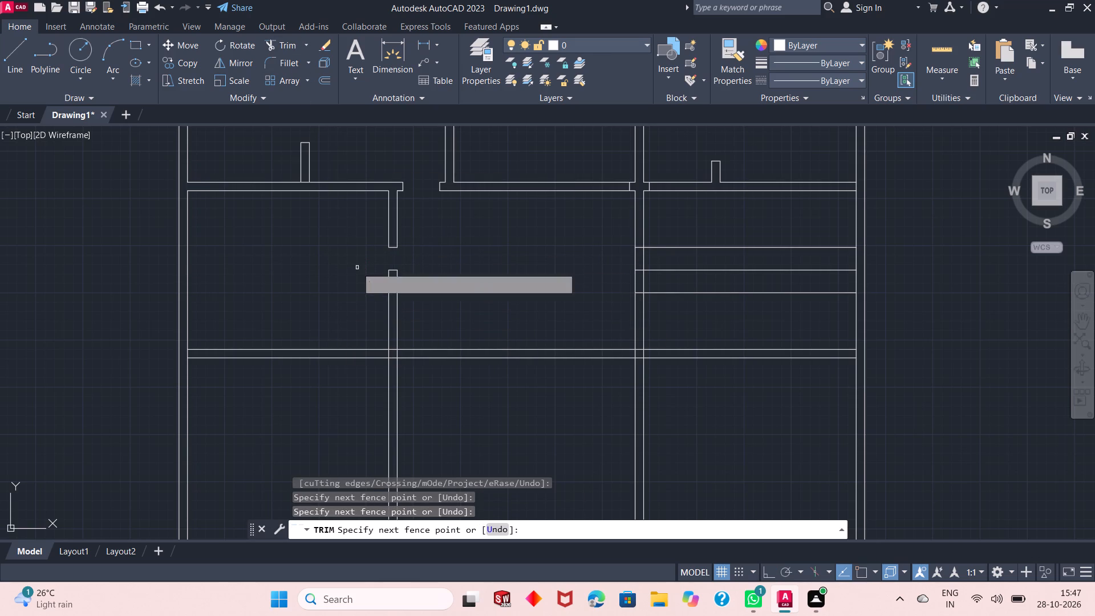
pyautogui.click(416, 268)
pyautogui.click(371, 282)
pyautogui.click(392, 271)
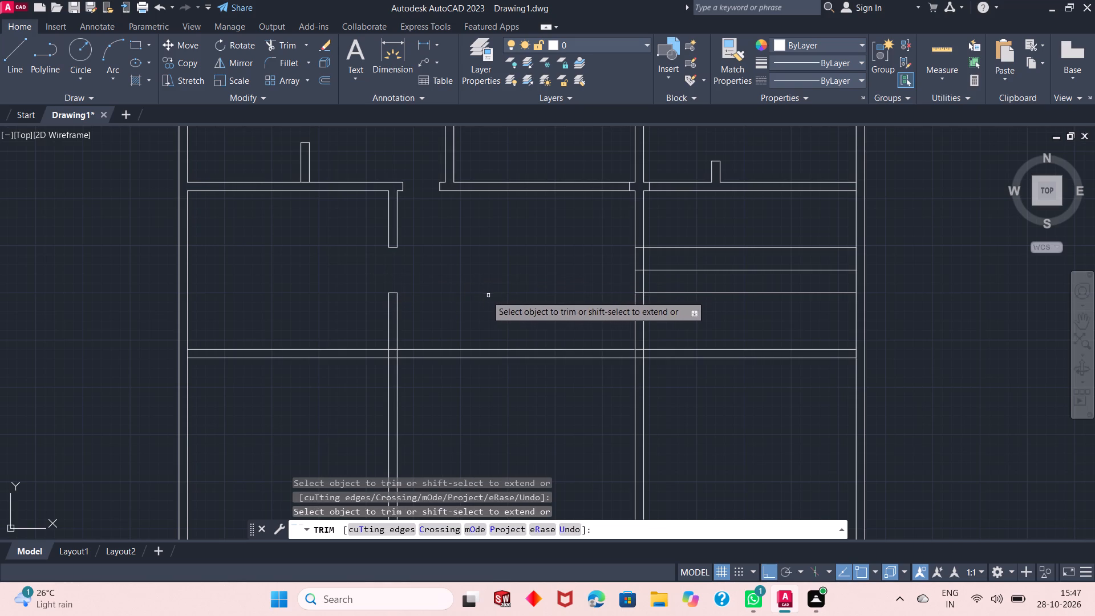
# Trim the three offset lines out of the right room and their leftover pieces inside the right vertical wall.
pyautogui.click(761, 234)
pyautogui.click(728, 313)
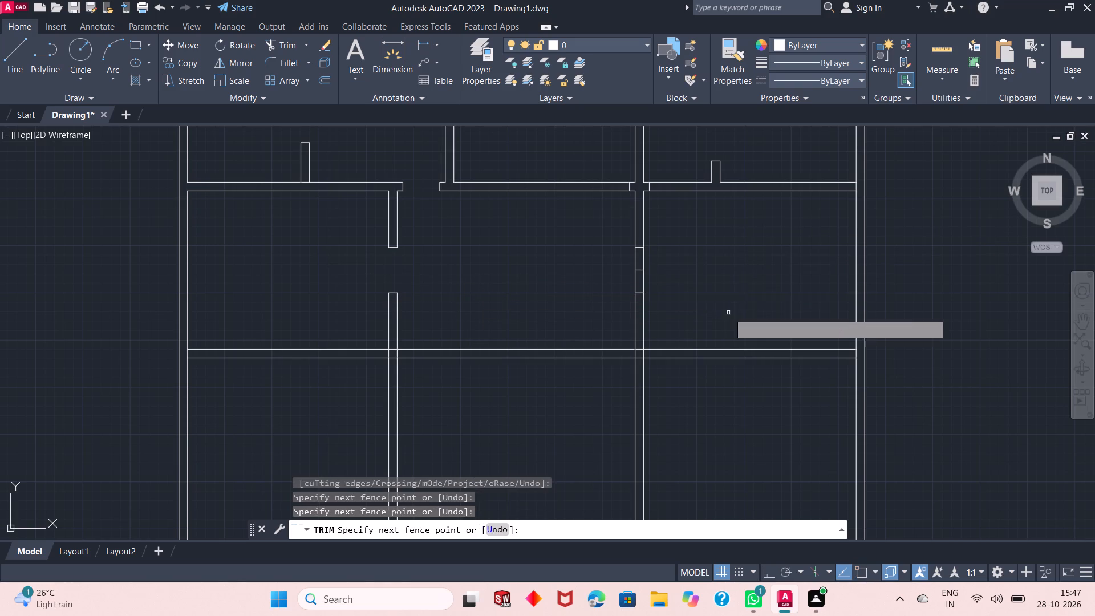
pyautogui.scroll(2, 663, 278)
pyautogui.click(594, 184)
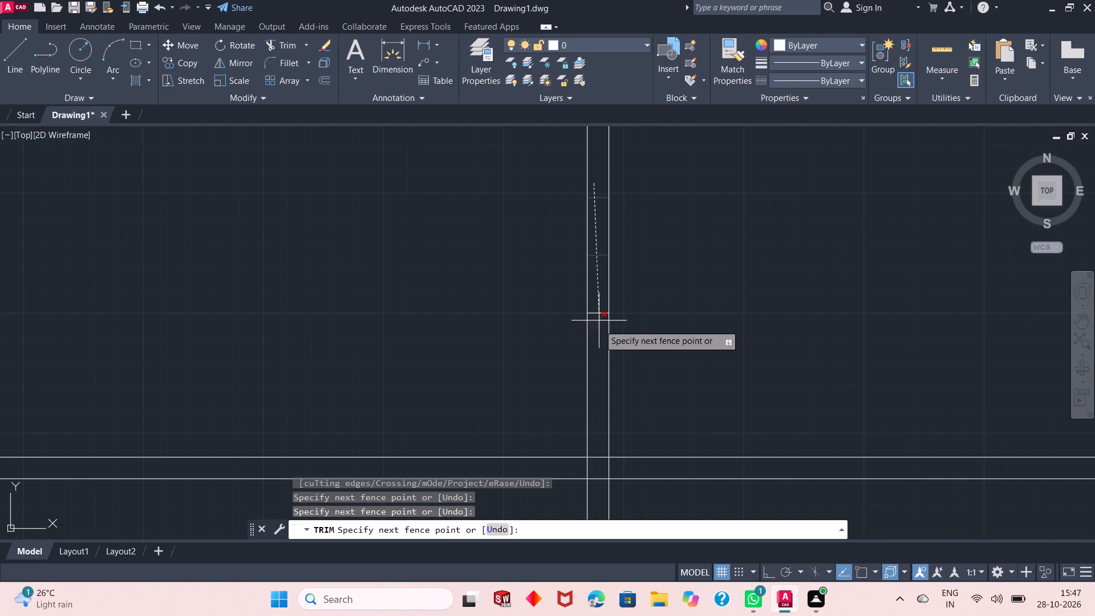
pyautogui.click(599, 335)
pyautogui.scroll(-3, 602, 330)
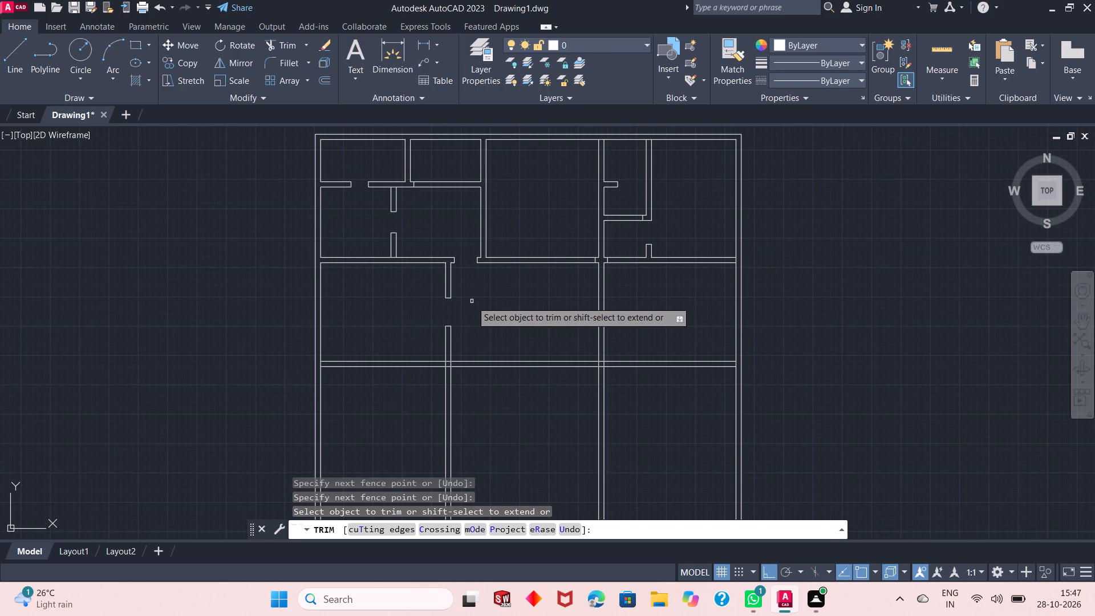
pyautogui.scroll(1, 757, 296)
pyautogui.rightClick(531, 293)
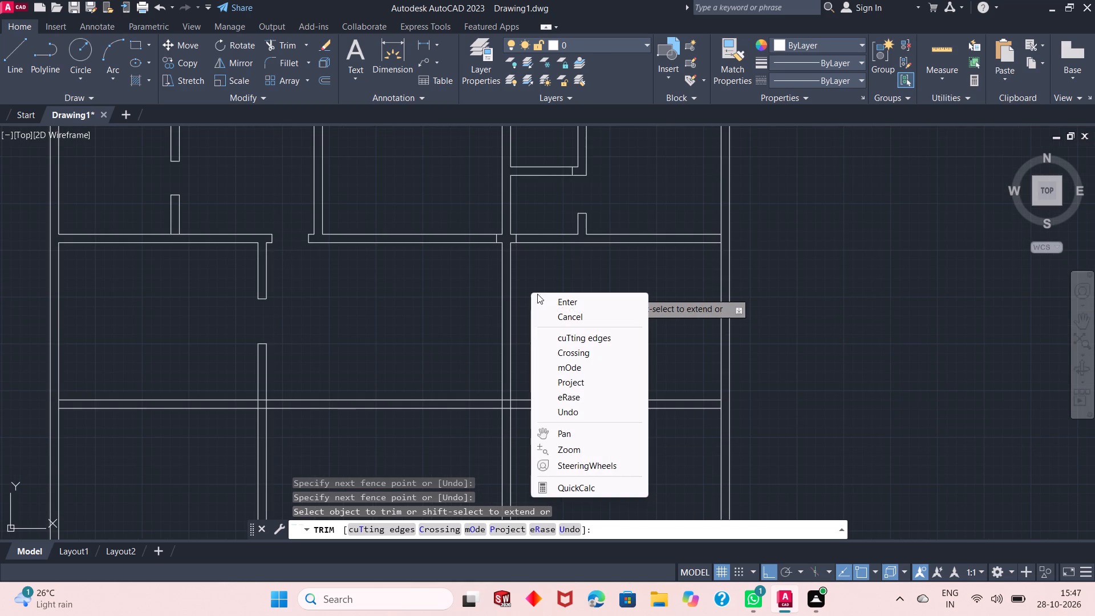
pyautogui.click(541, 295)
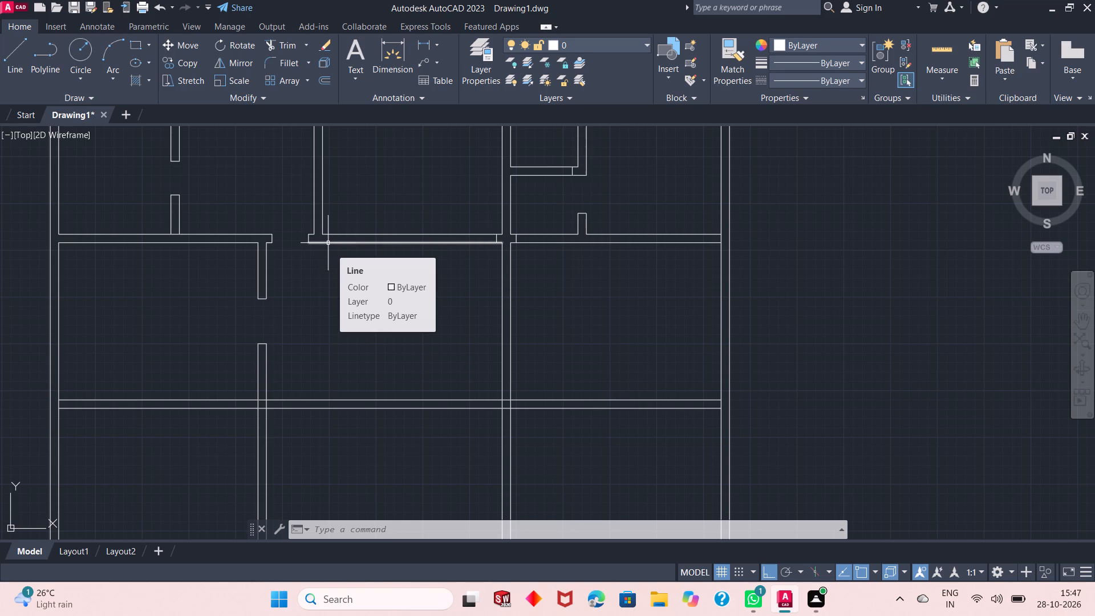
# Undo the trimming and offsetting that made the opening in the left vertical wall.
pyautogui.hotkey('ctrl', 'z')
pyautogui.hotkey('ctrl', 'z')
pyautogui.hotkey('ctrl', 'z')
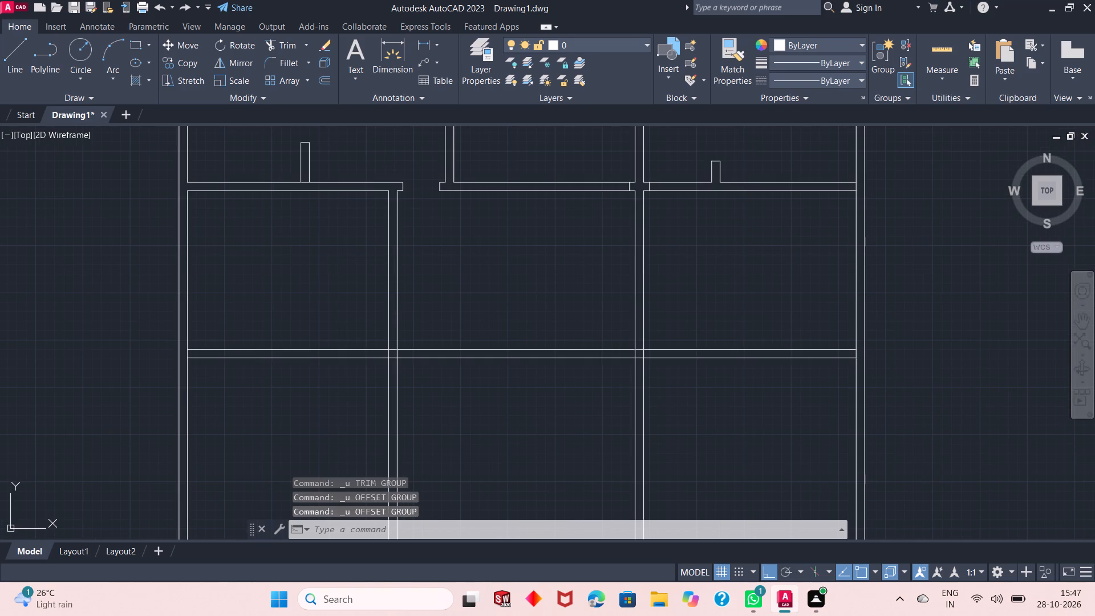
# Undo further back to remove the lower cross wall and close the opening trimmed in the upper cross wall.
pyautogui.hotkey('ctrl', 'z')
pyautogui.hotkey('ctrl', 'z')
pyautogui.hotkey('ctrl', 'z')
pyautogui.hotkey('ctrl', 'z')
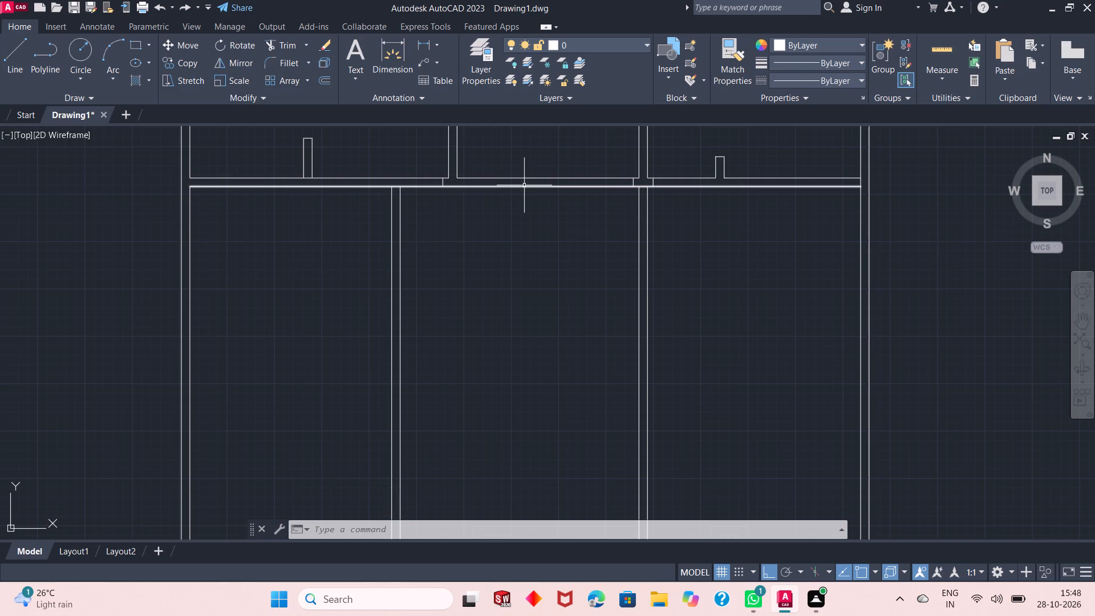
# Offset the upper cross wall's lower line 16' downward, and offset the result 9" further down to form a new lower cross wall.
pyautogui.click(327, 85)
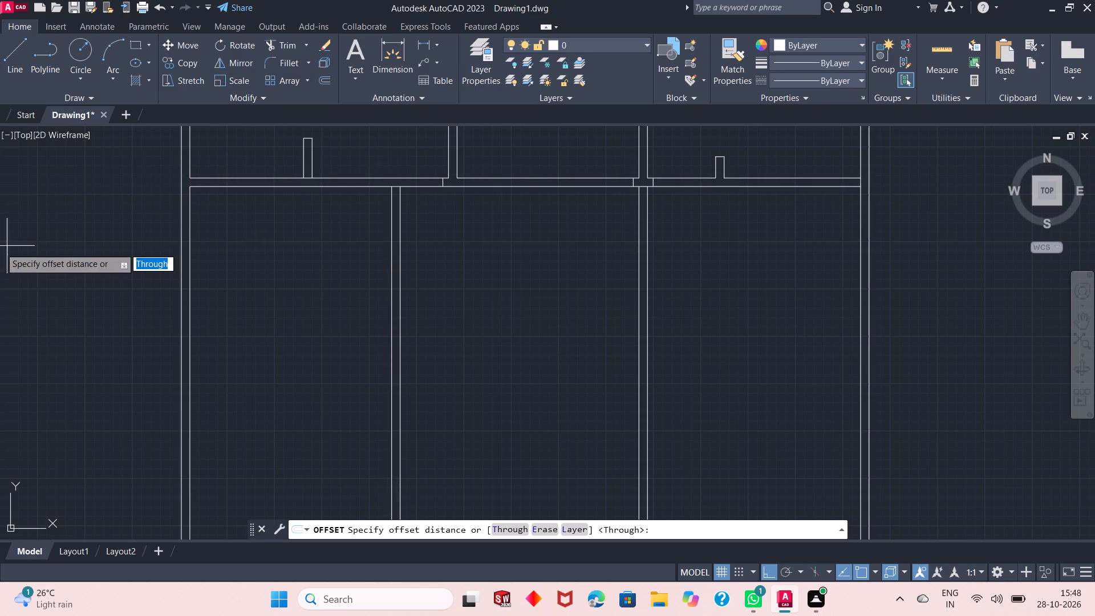
pyautogui.rightClick(0, 250)
pyautogui.click(64, 257)
pyautogui.click(292, 188)
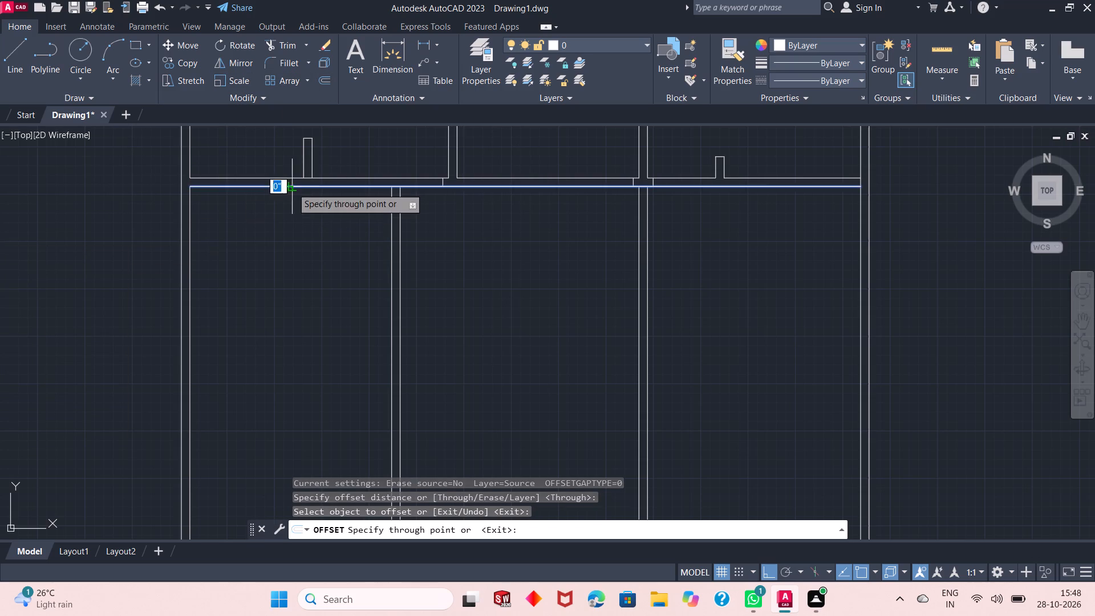
pyautogui.write('16;')
pyautogui.press('Return')
pyautogui.write("16'")
pyautogui.press('Return')
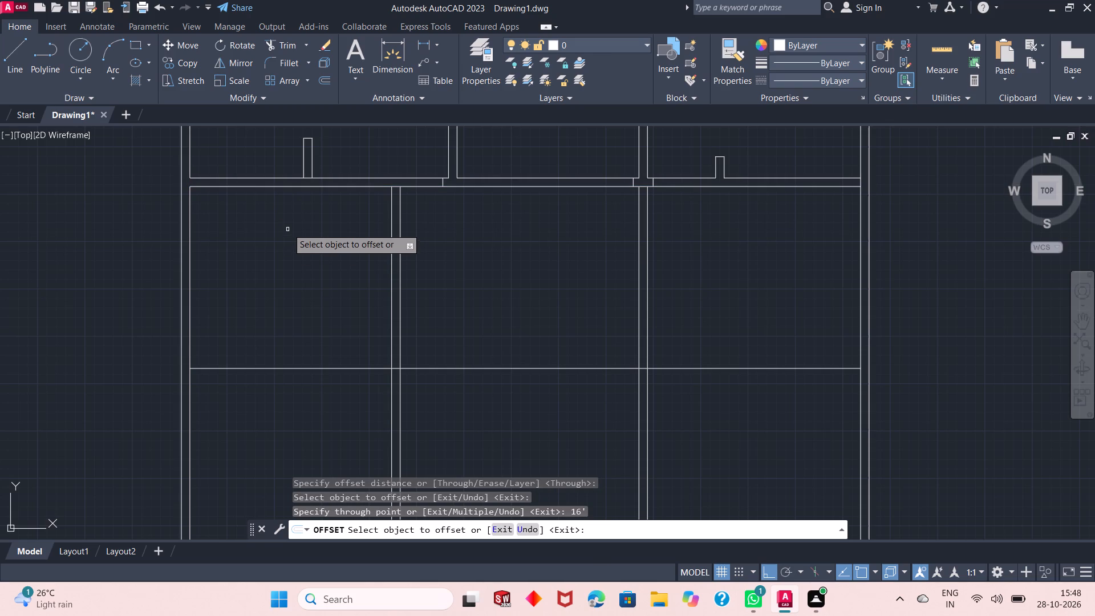
pyautogui.click(338, 368)
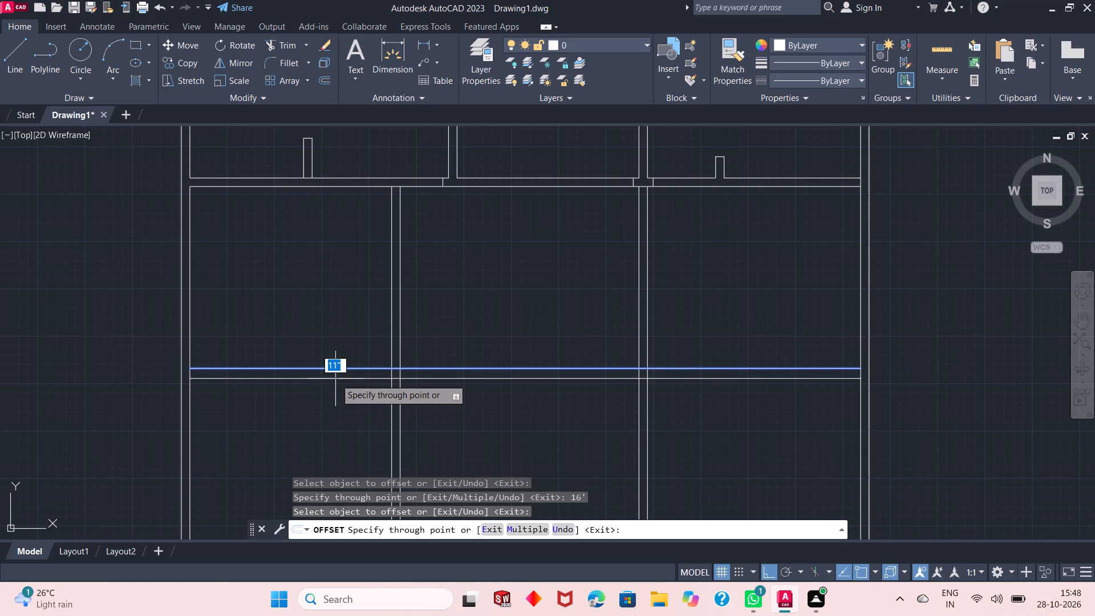
pyautogui.write('9"')
pyautogui.press('Return')
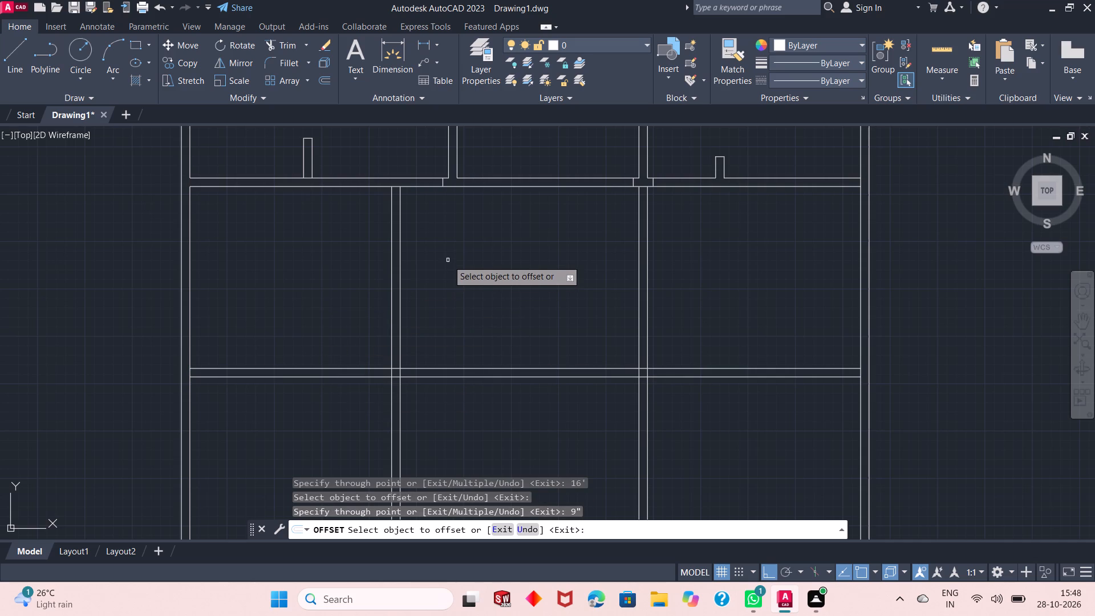
# Offset the new lower cross wall's upper line 8' upward, and offset the resulting line 2' both above and below.
pyautogui.click(435, 366)
pyautogui.click(443, 368)
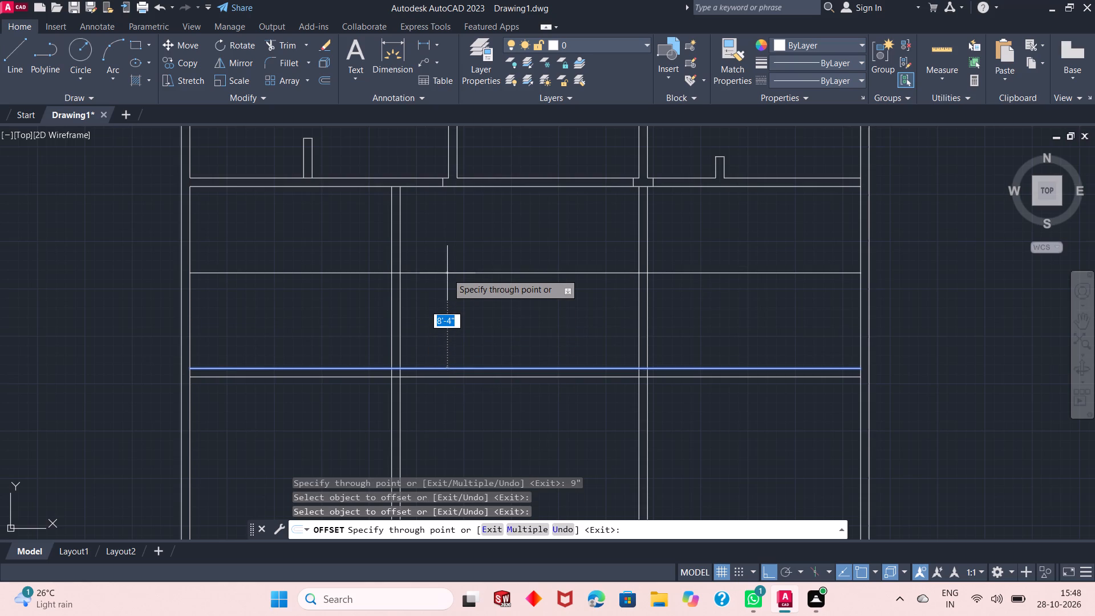
pyautogui.write("8'")
pyautogui.press('Return')
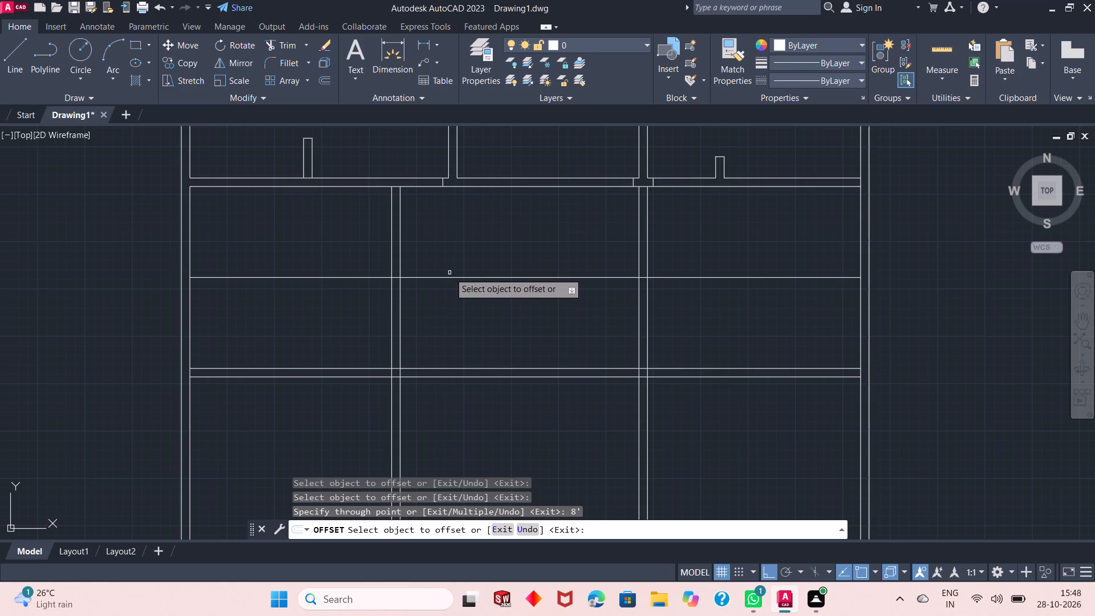
pyautogui.click(444, 280)
pyautogui.click(448, 278)
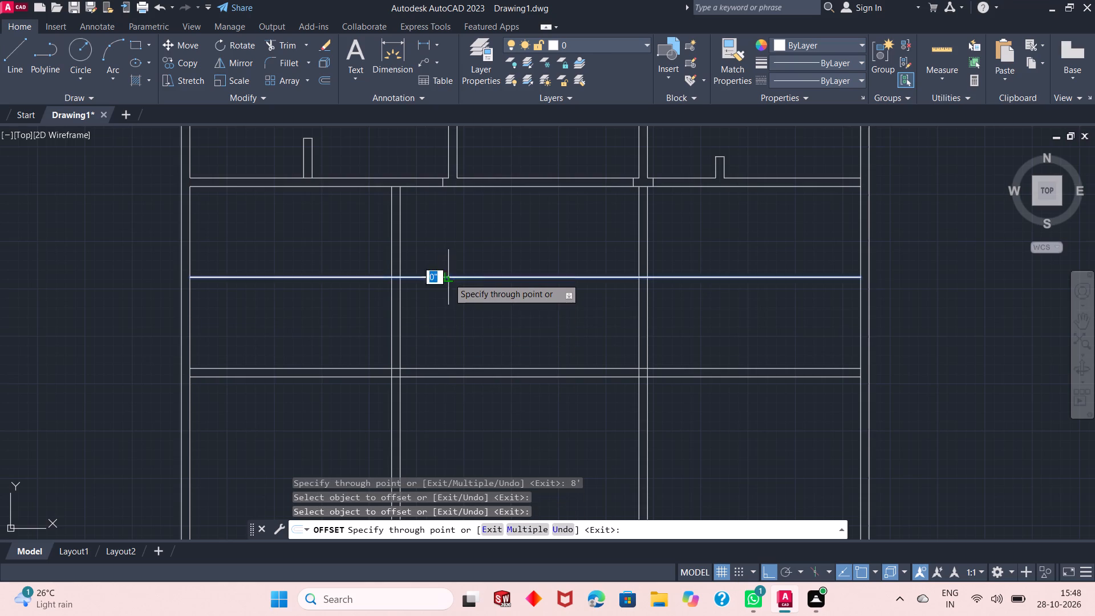
pyautogui.write("2'")
pyautogui.press('Return')
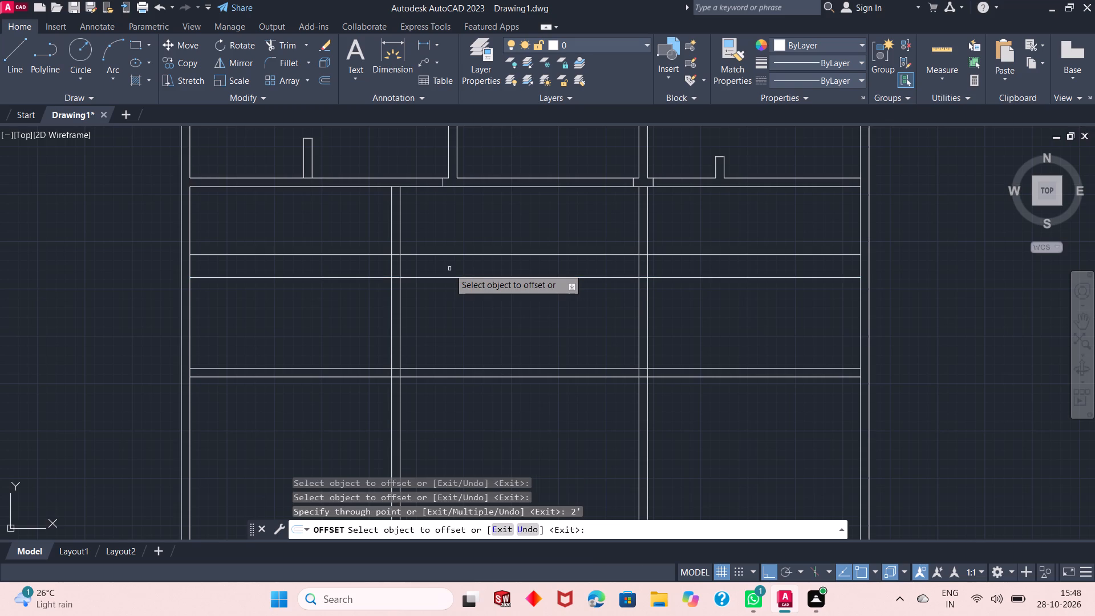
pyautogui.click(449, 278)
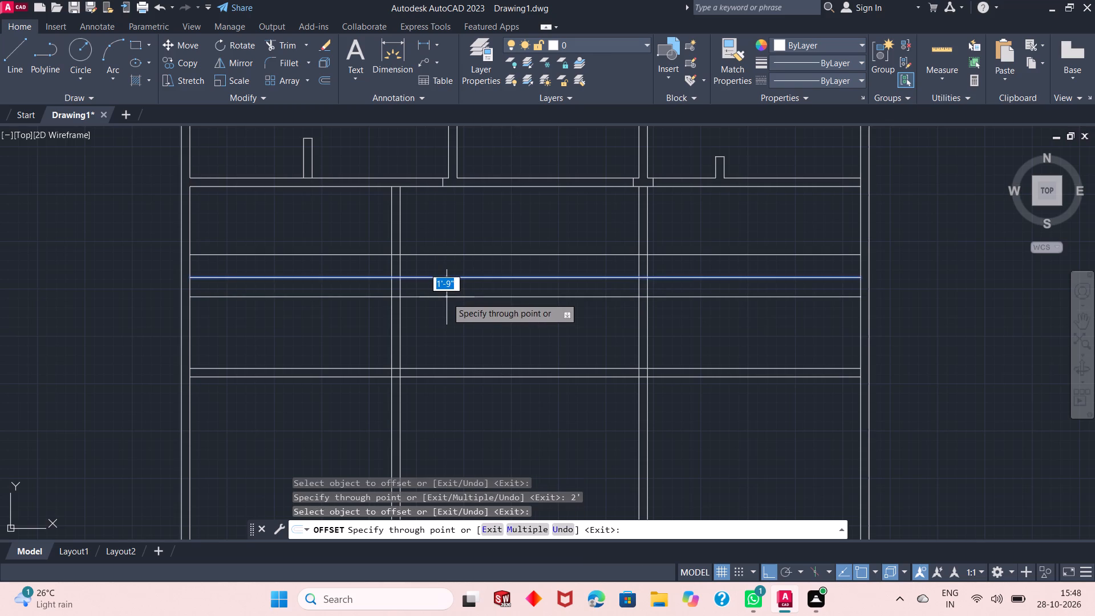
pyautogui.write("2'")
pyautogui.press('Return')
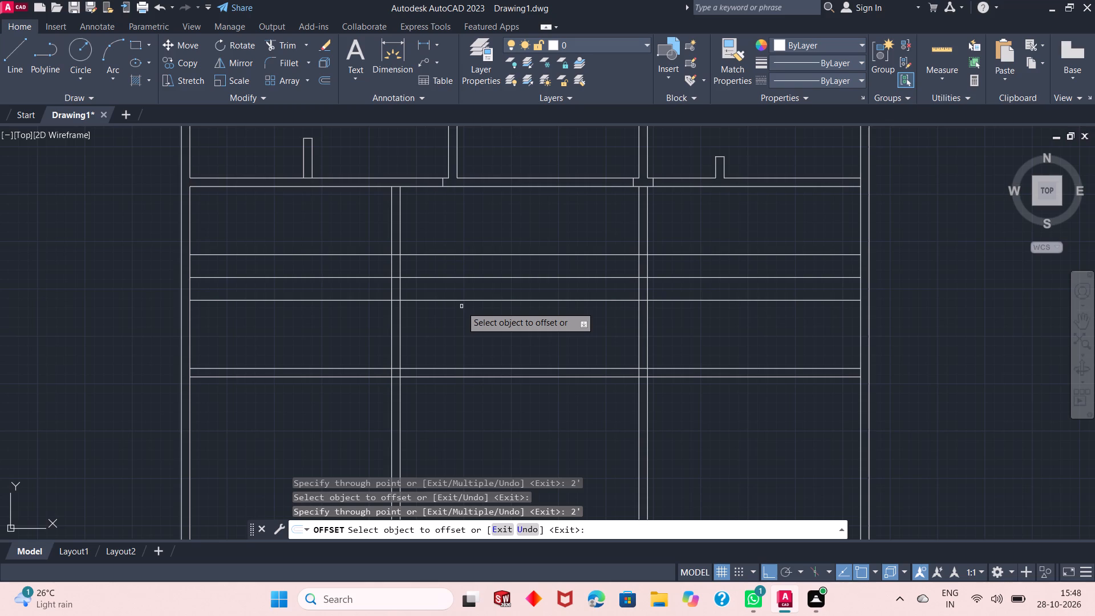
pyautogui.rightClick(455, 226)
pyautogui.click(474, 236)
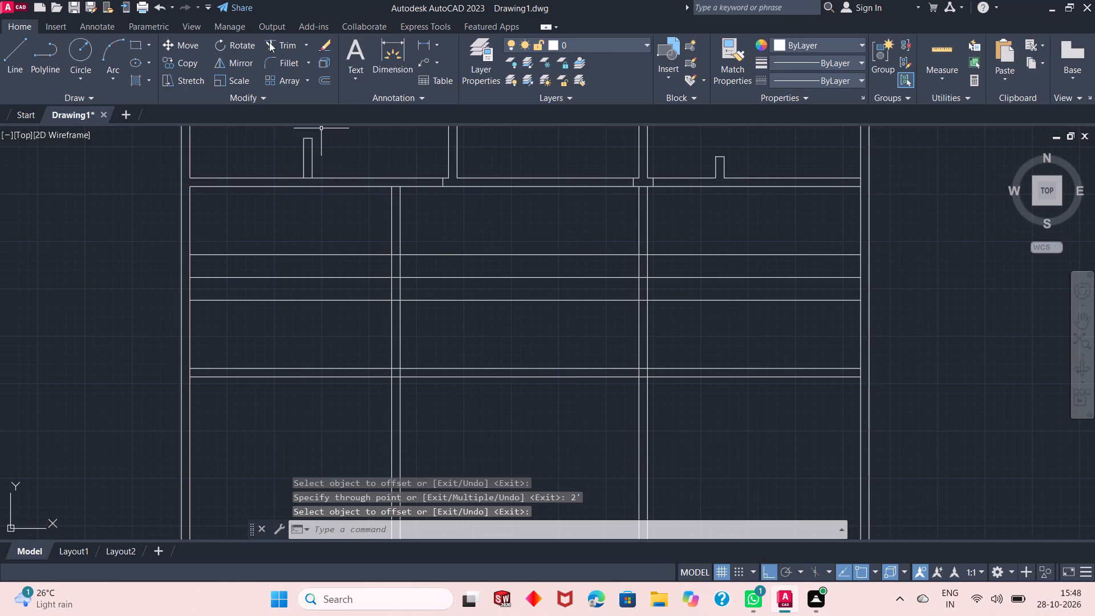
# Trim the guide lines from the left and middle rooms, and cut the door opening in the left vertical wall between the outer guides.
pyautogui.click(280, 46)
pyautogui.click(327, 252)
pyautogui.click(314, 301)
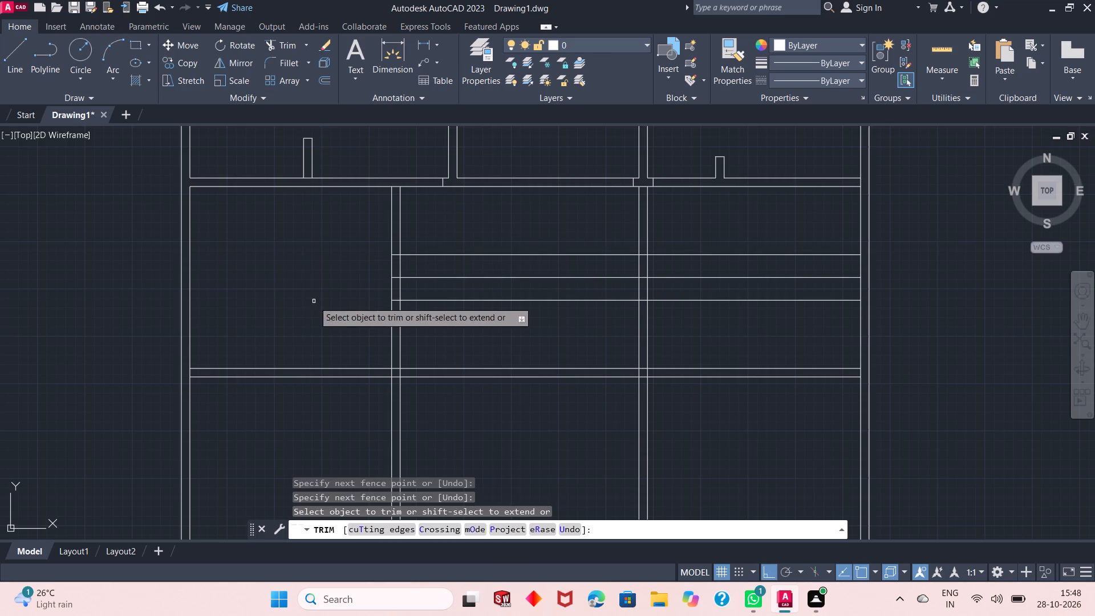
pyautogui.click(416, 245)
pyautogui.click(423, 315)
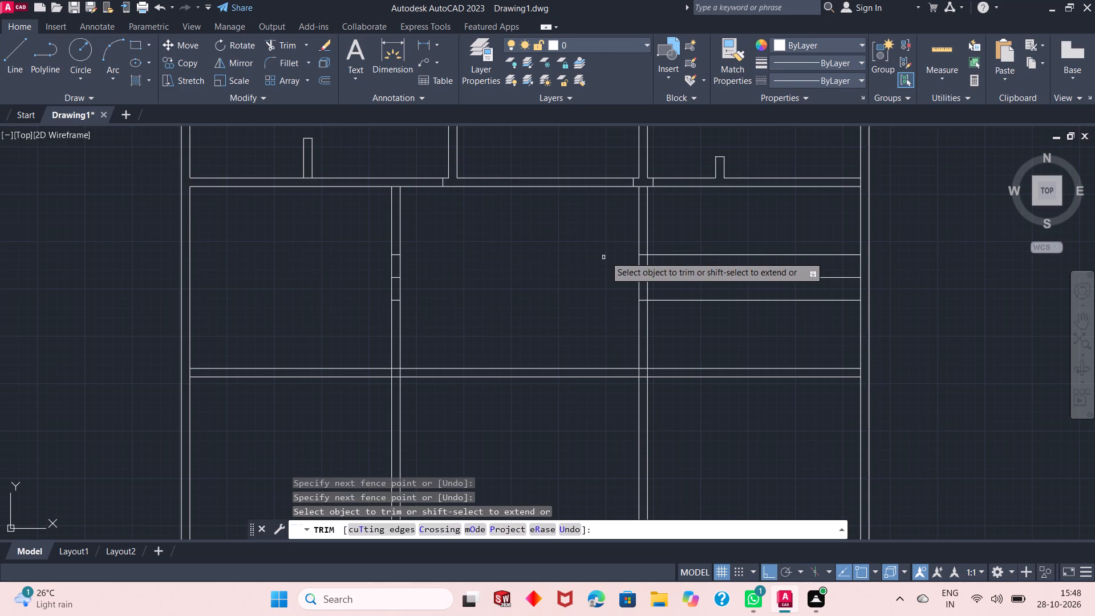
pyautogui.rightClick(600, 256)
pyautogui.click(600, 256)
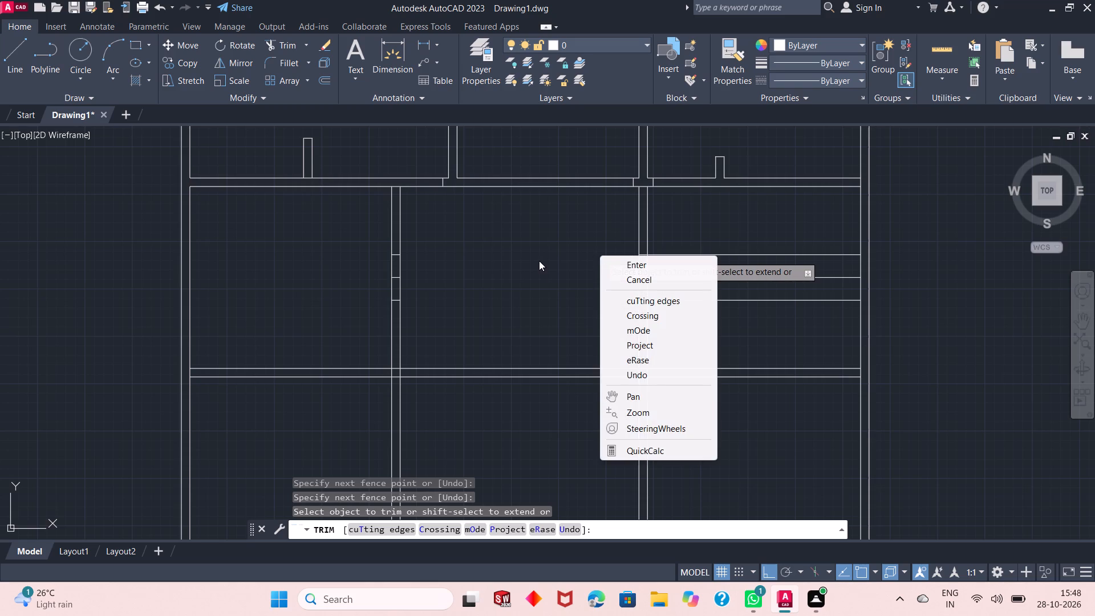
pyautogui.click(539, 261)
pyautogui.click(416, 264)
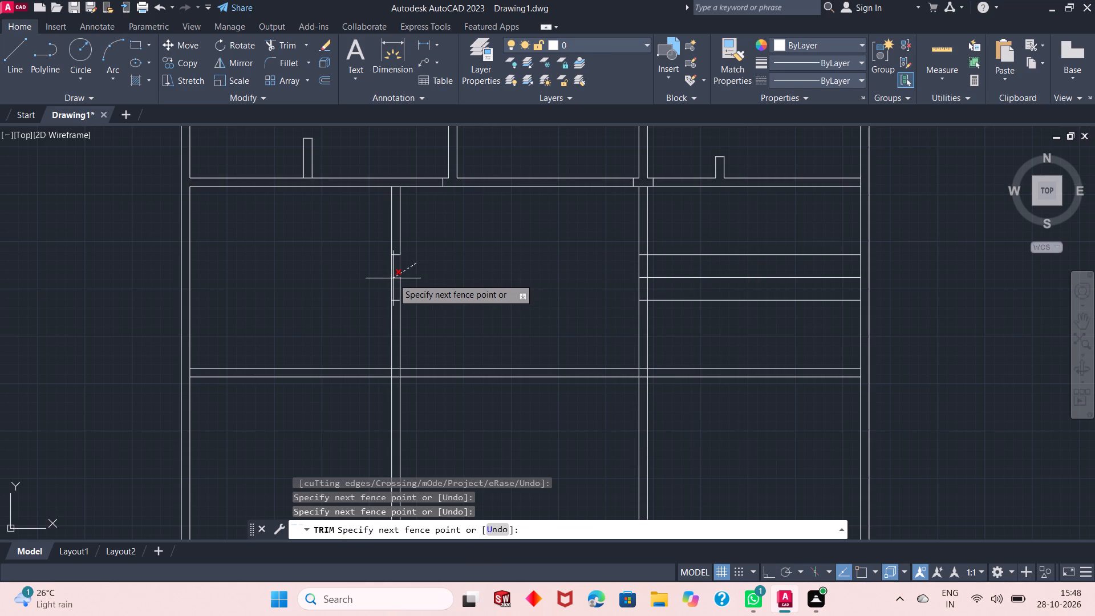
pyautogui.click(387, 281)
pyautogui.click(385, 270)
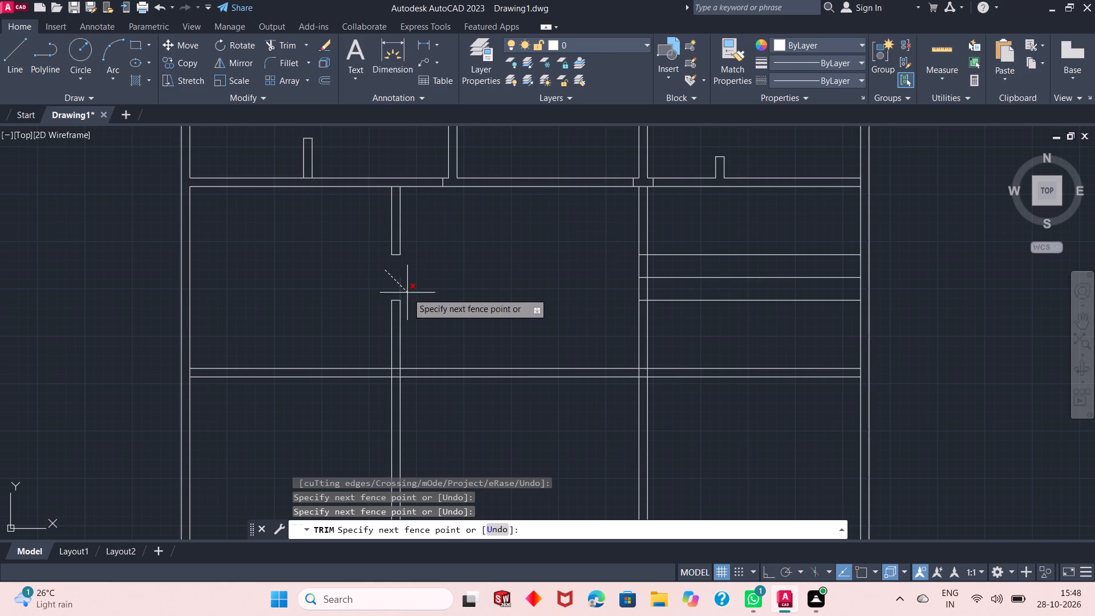
pyautogui.click(407, 293)
pyautogui.rightClick(736, 229)
pyautogui.click(747, 234)
# Erase the three leftover horizontal guide lines across the lower-right room.
pyautogui.moveTo(752, 234); pyautogui.dragTo(748, 234)
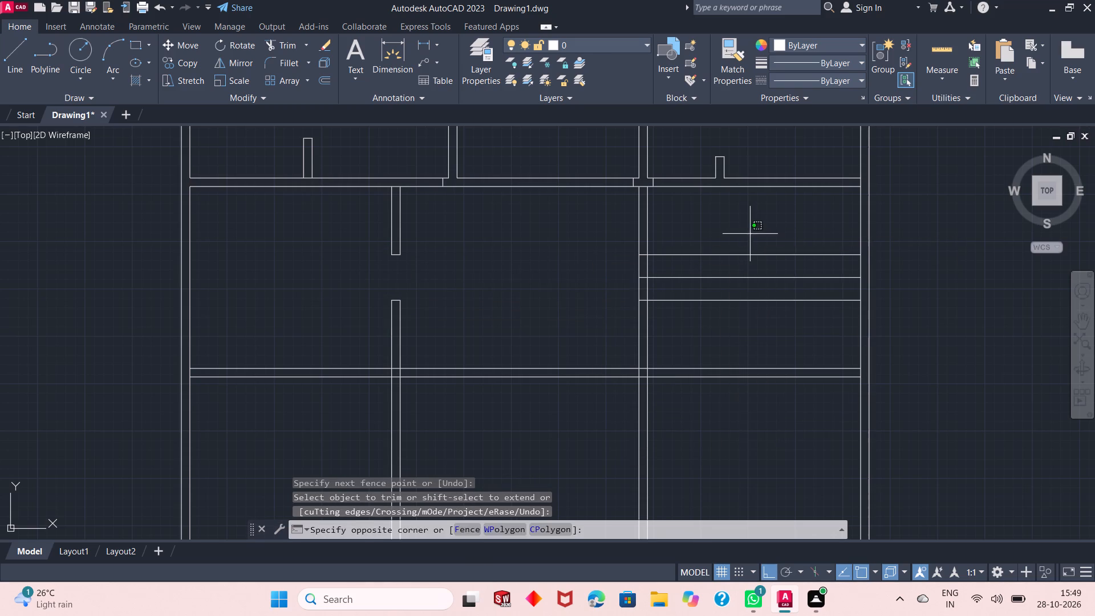
pyautogui.moveTo(748, 234); pyautogui.dragTo(742, 239)
pyautogui.click(681, 310)
pyautogui.rightClick(669, 249)
pyautogui.click(694, 323)
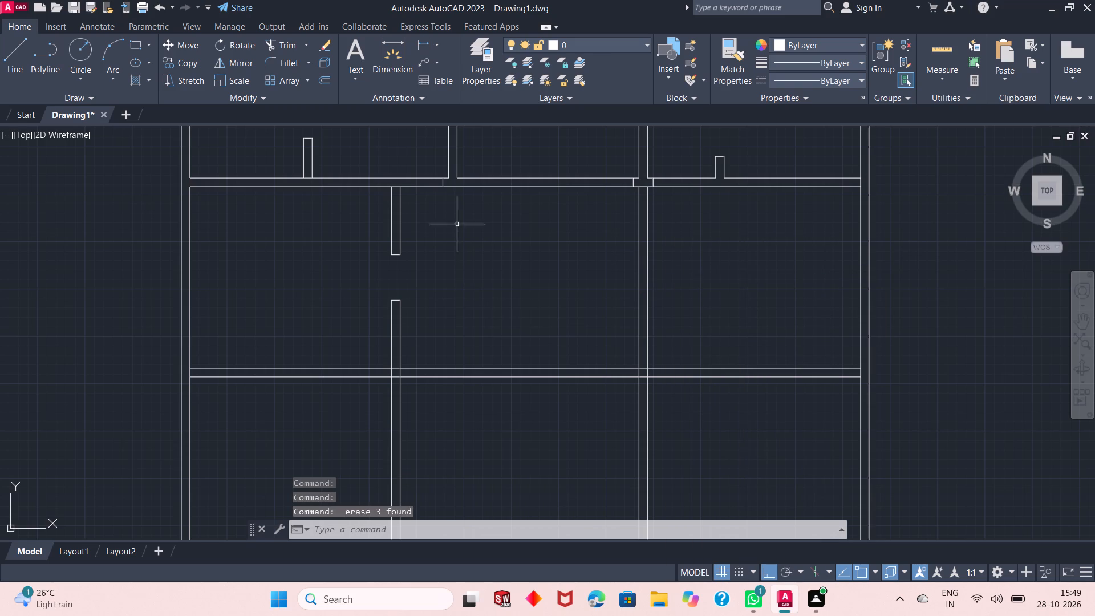
# Trim the upper cross wall's lower line where the left vertical wall meets it.
pyautogui.rightClick(410, 168)
pyautogui.click(456, 189)
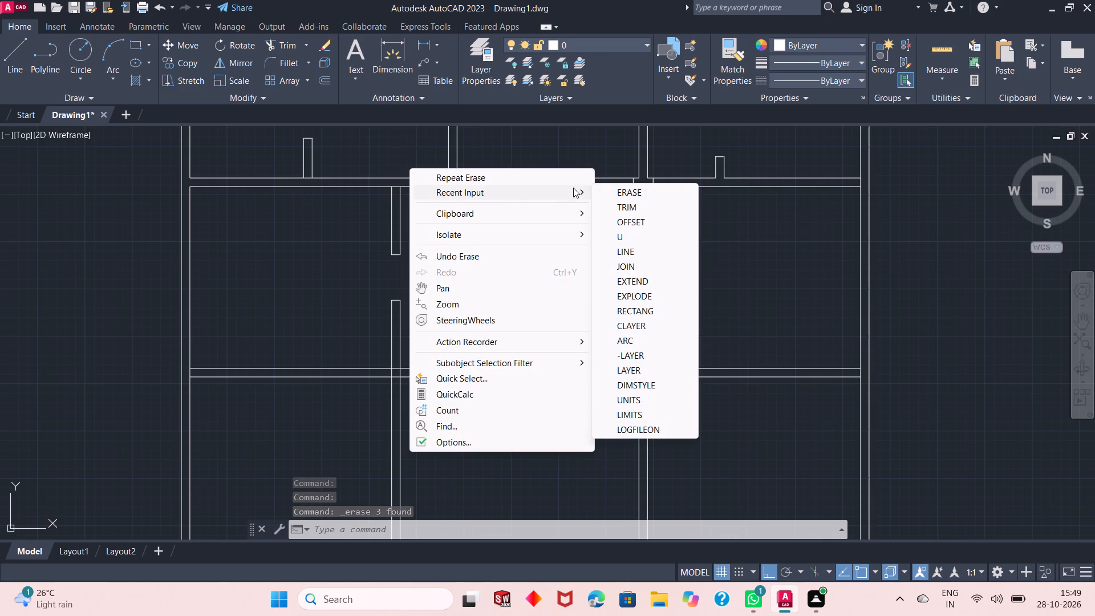
pyautogui.click(619, 201)
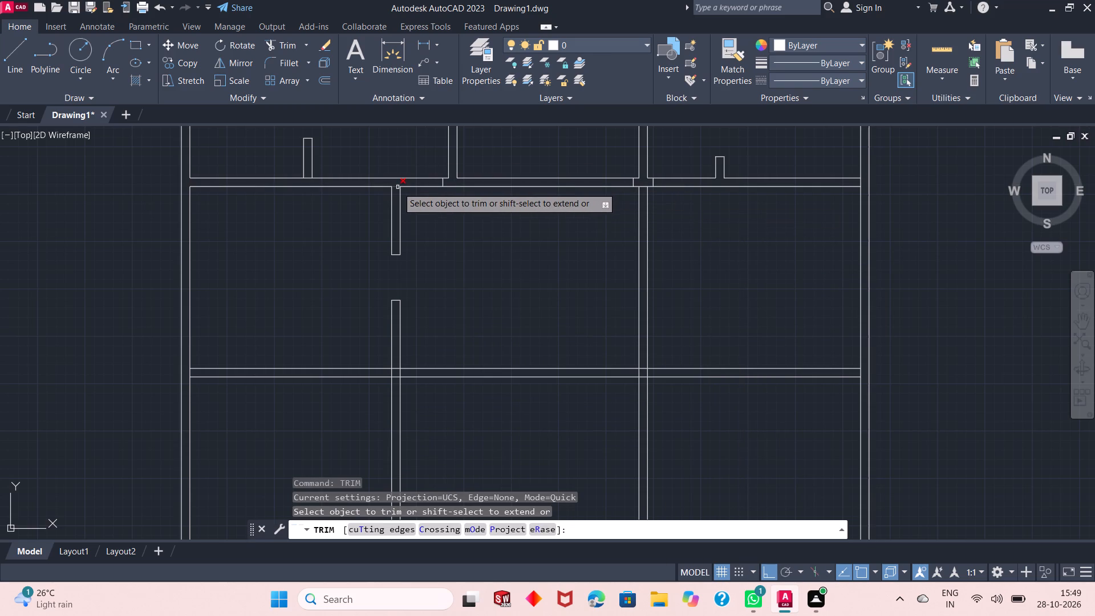
pyautogui.click(398, 187)
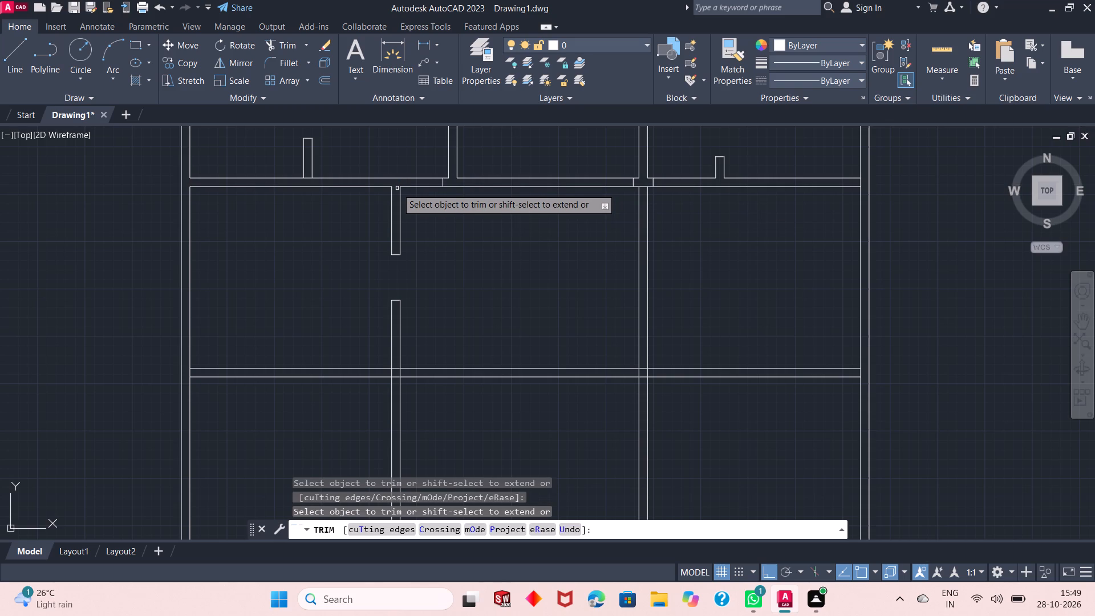
pyautogui.rightClick(435, 208)
pyautogui.click(459, 220)
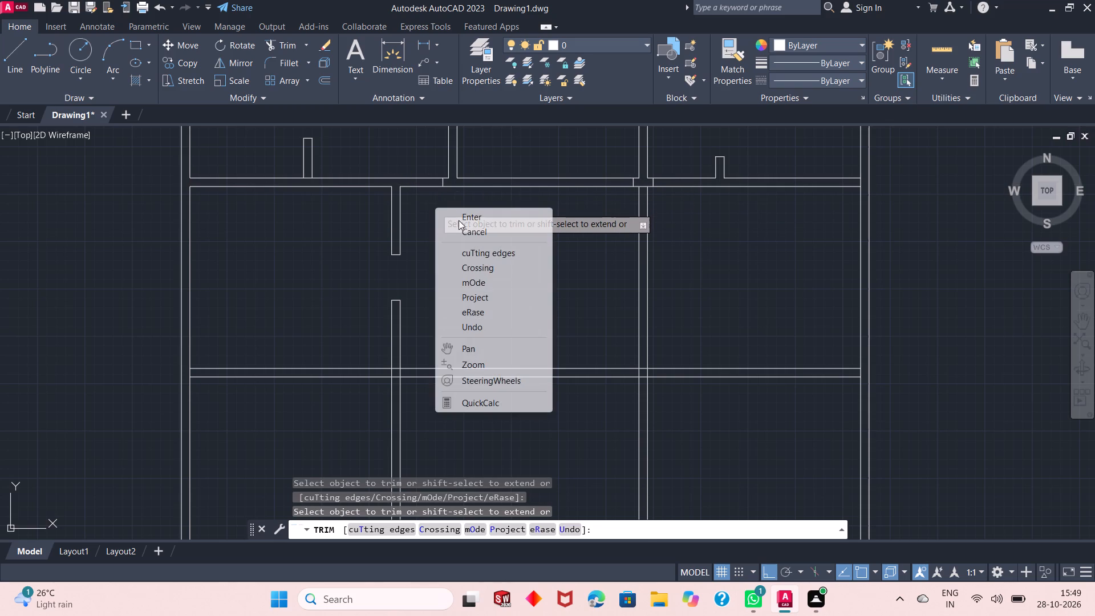
# Draw a line 6" rightward from the left vertical wall's upper right corner, continuing straight up across the cross wall as a door jamb.
pyautogui.scroll(-2, 418, 144)
pyautogui.scroll(4, 417, 144)
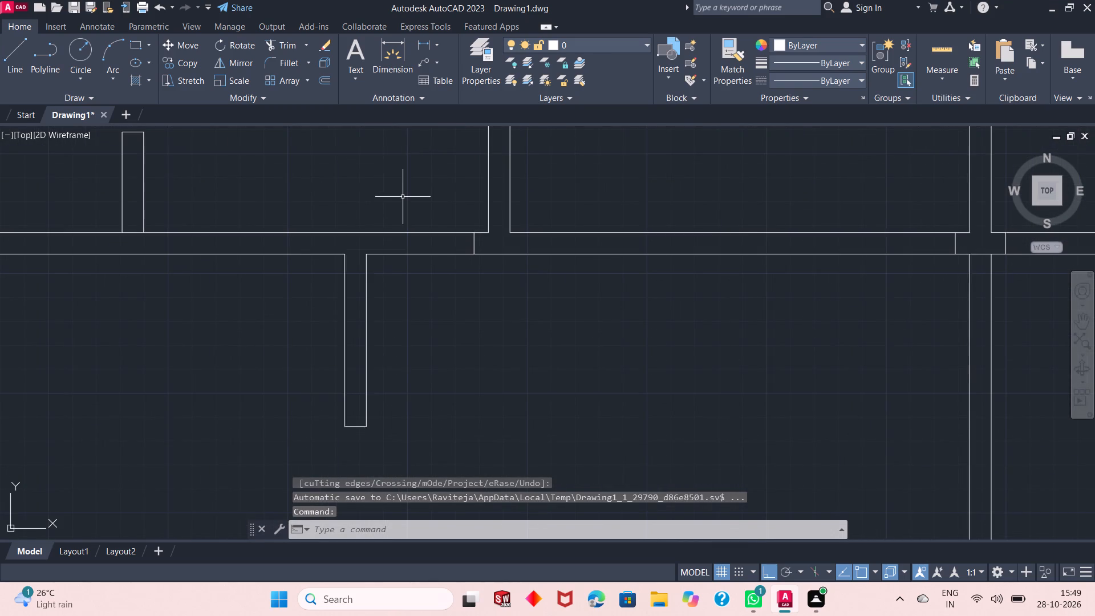
pyautogui.scroll(-1, 402, 197)
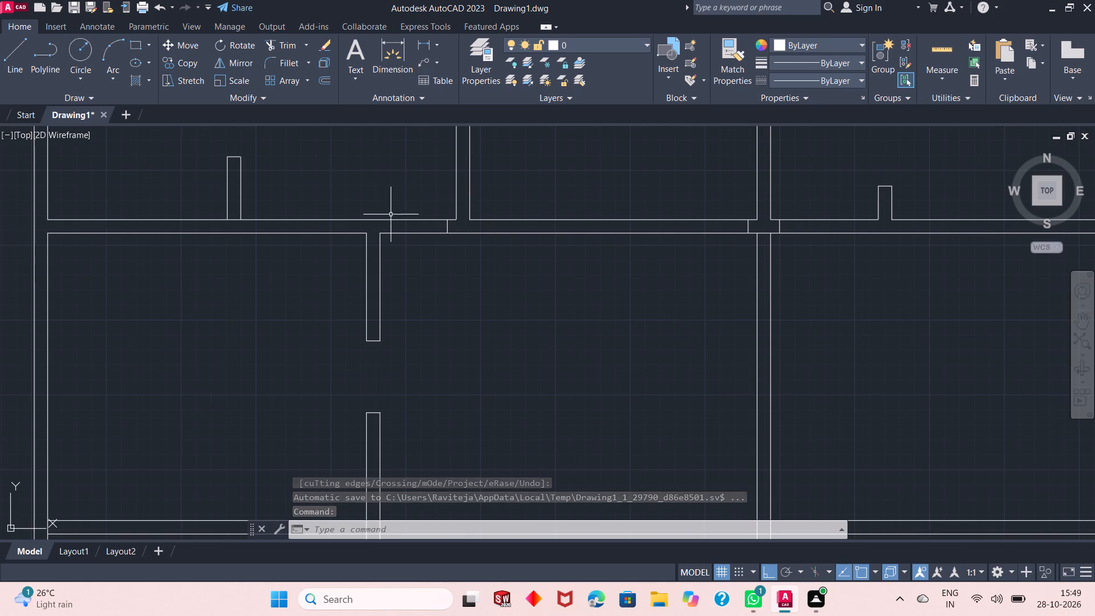
pyautogui.click(6, 52)
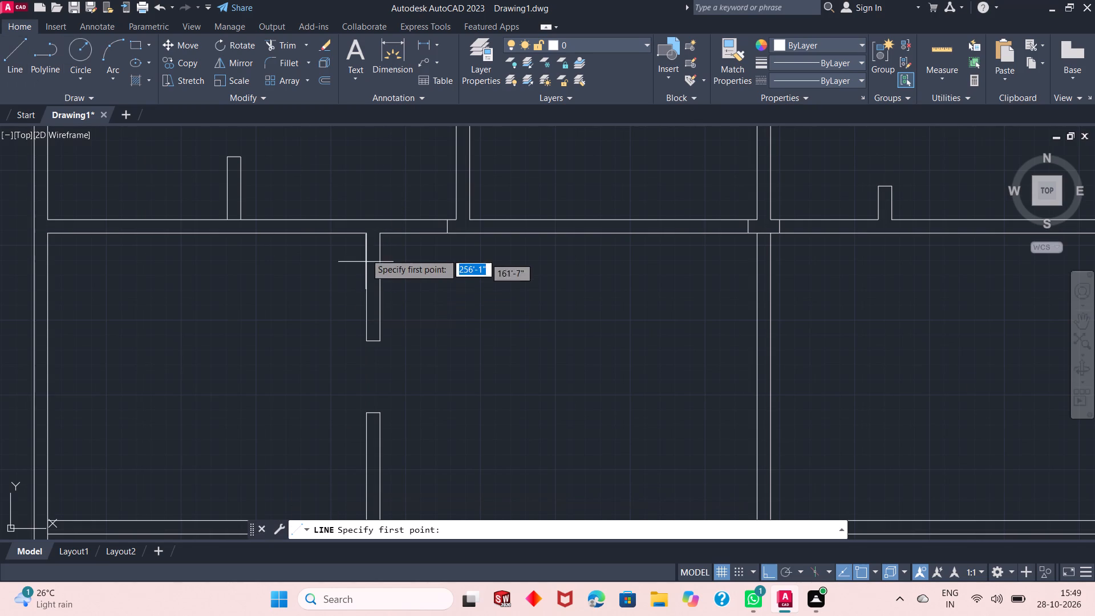
pyautogui.click(379, 236)
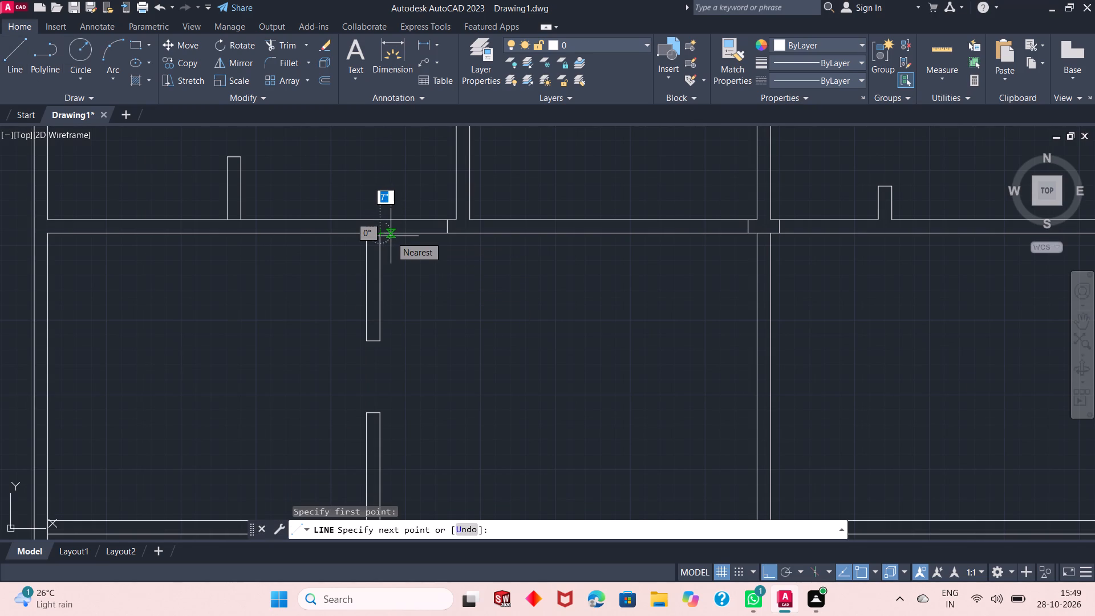
pyautogui.write('6"')
pyautogui.press('Return')
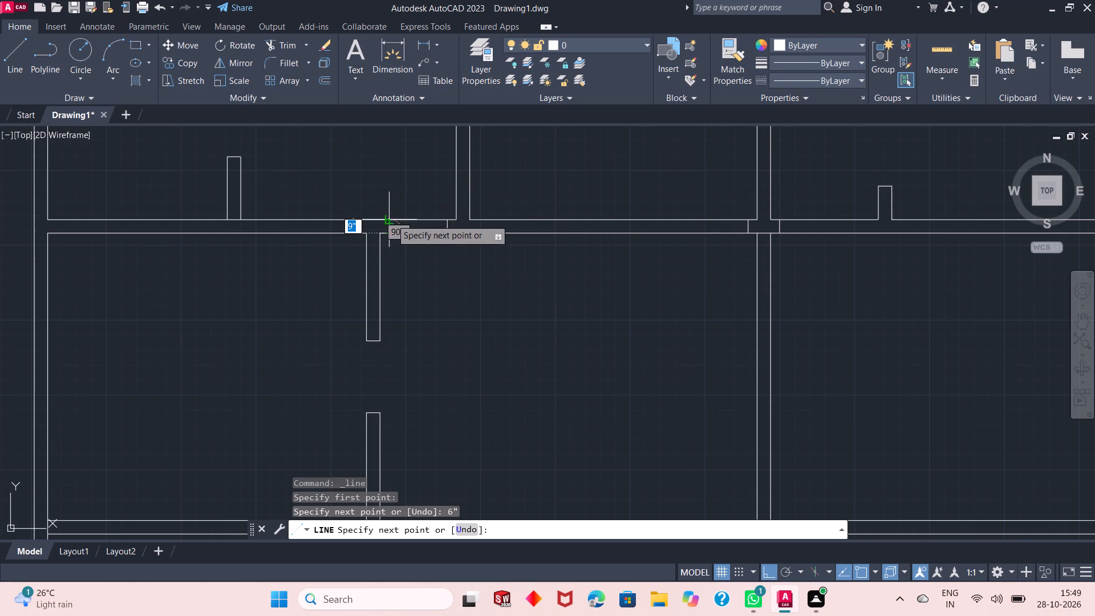
pyautogui.click(391, 219)
pyautogui.rightClick(408, 196)
pyautogui.click(441, 205)
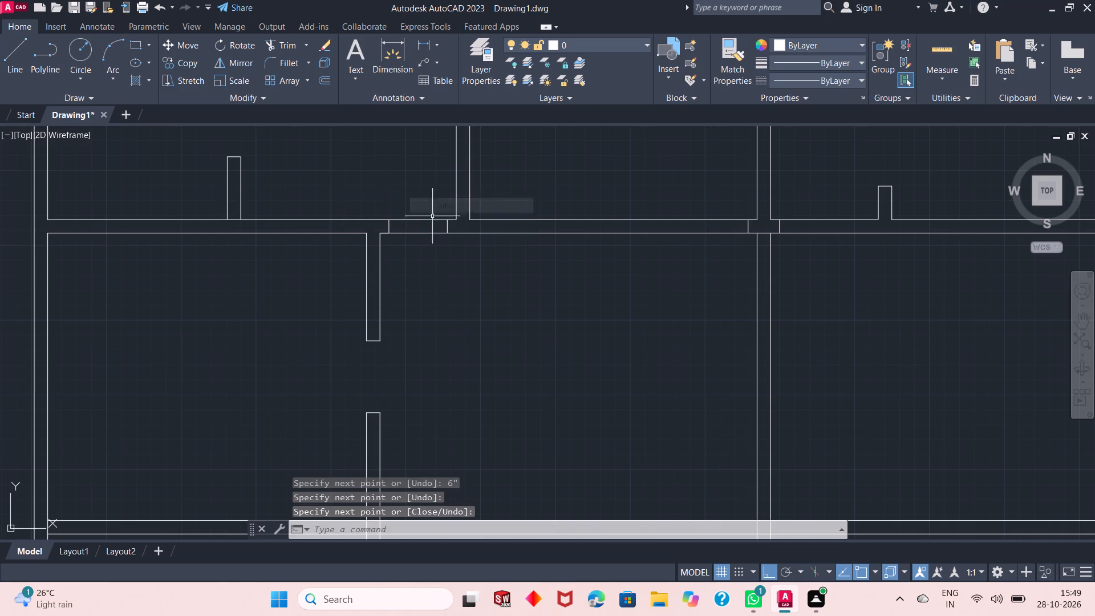
# Erase the 6" helper line between the wall corner and the new door jamb.
pyautogui.click(385, 233)
pyautogui.rightClick(367, 193)
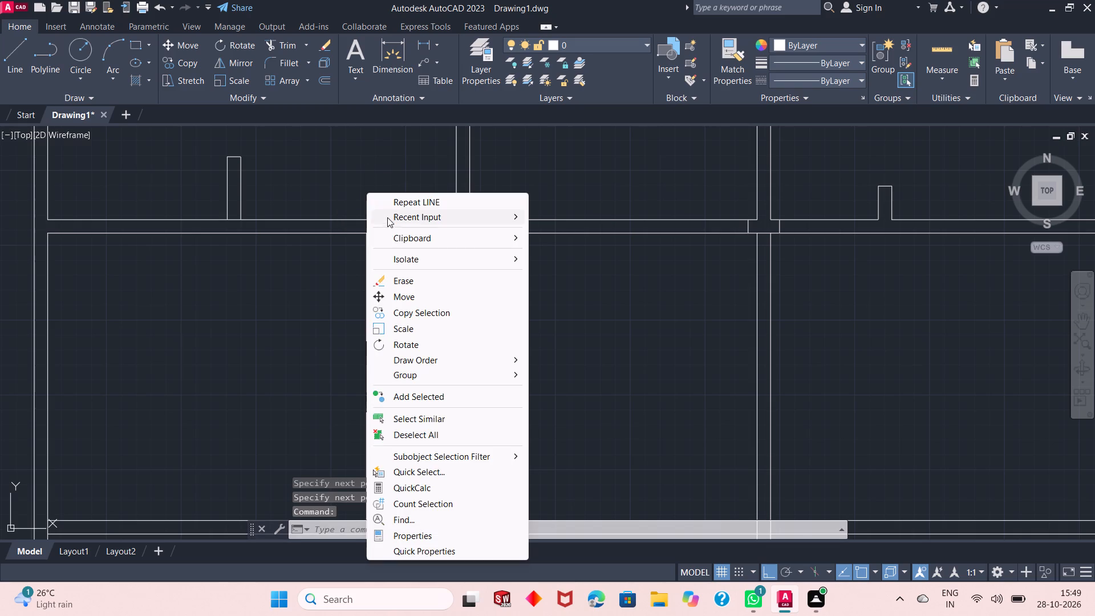
pyautogui.click(402, 278)
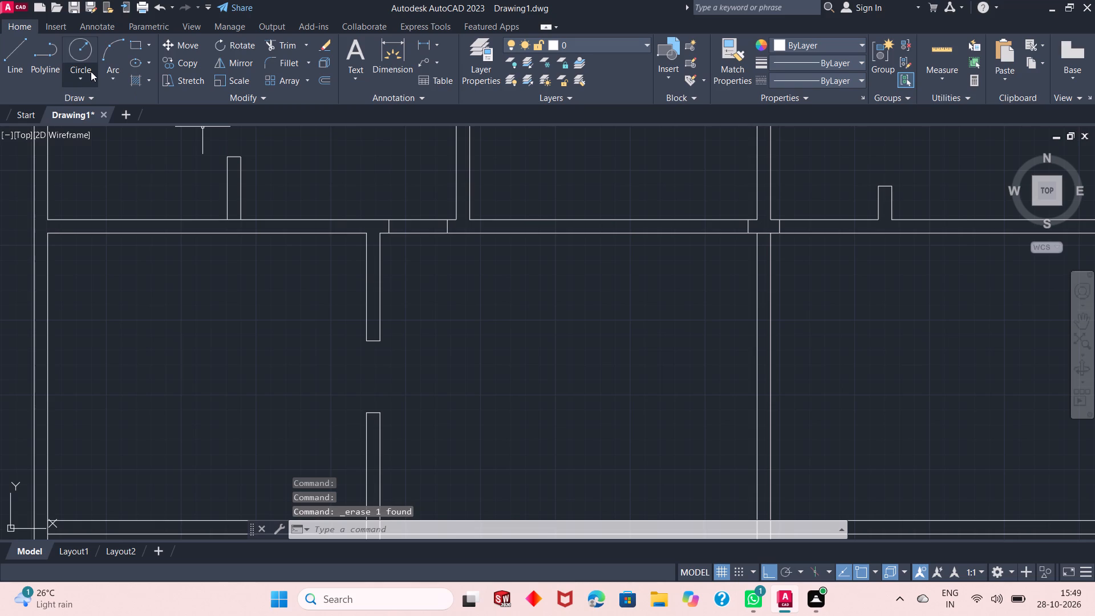
# Trim both upper cross wall lines between the two jambs to open the doorway beside the left vertical wall.
pyautogui.click(273, 52)
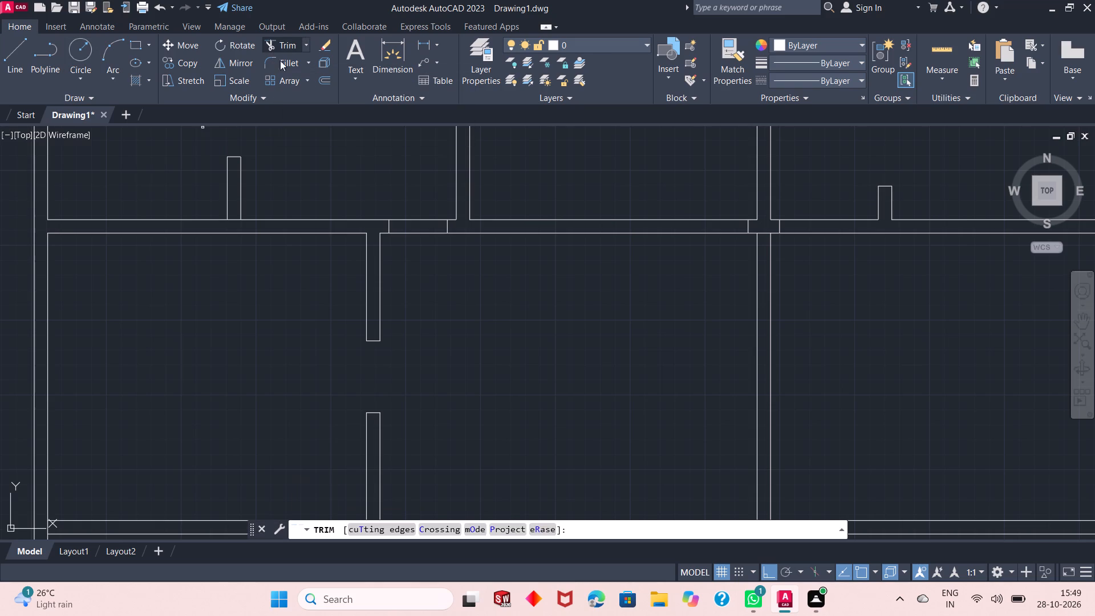
pyautogui.click(423, 203)
pyautogui.click(423, 257)
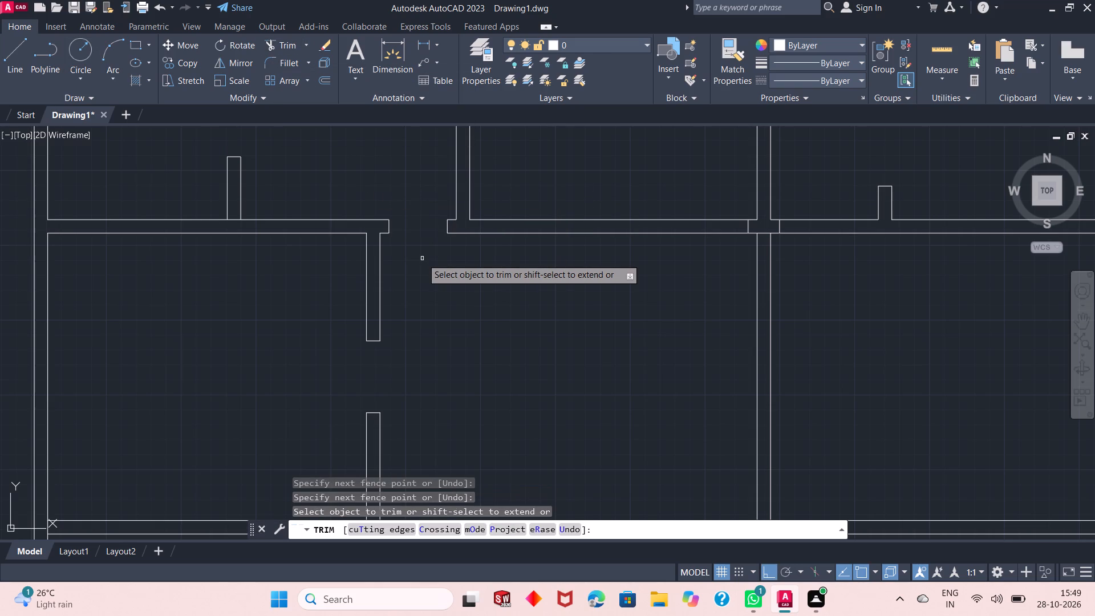
pyautogui.rightClick(416, 265)
pyautogui.click(444, 273)
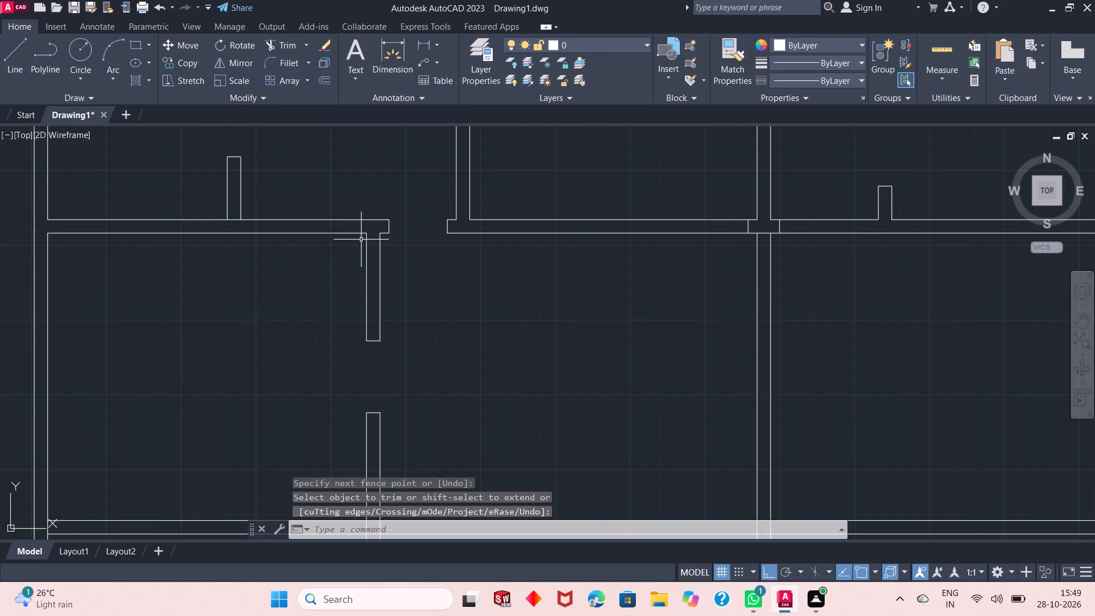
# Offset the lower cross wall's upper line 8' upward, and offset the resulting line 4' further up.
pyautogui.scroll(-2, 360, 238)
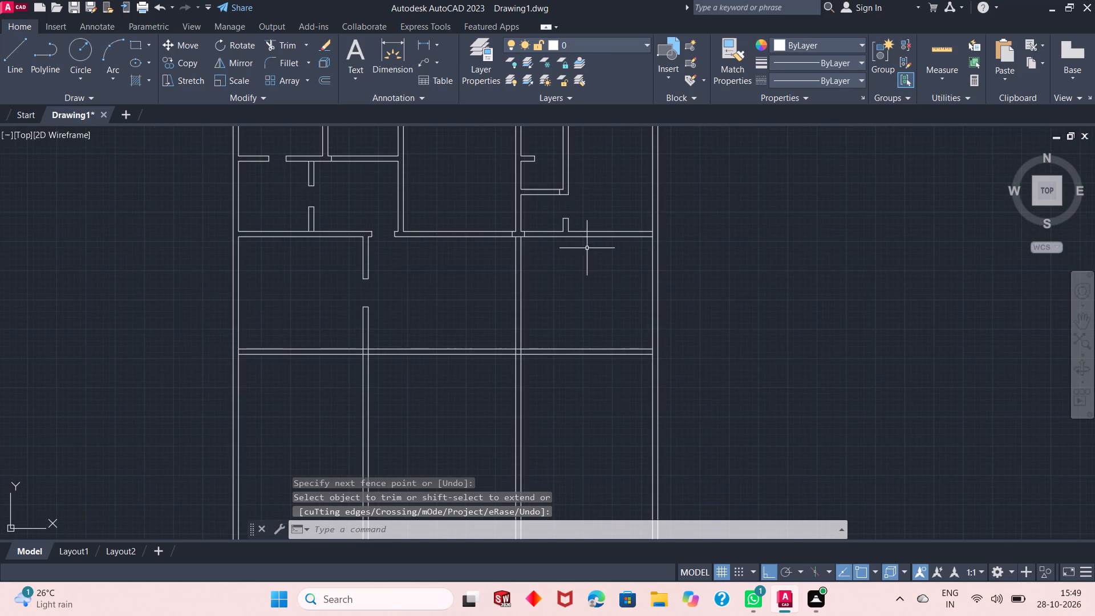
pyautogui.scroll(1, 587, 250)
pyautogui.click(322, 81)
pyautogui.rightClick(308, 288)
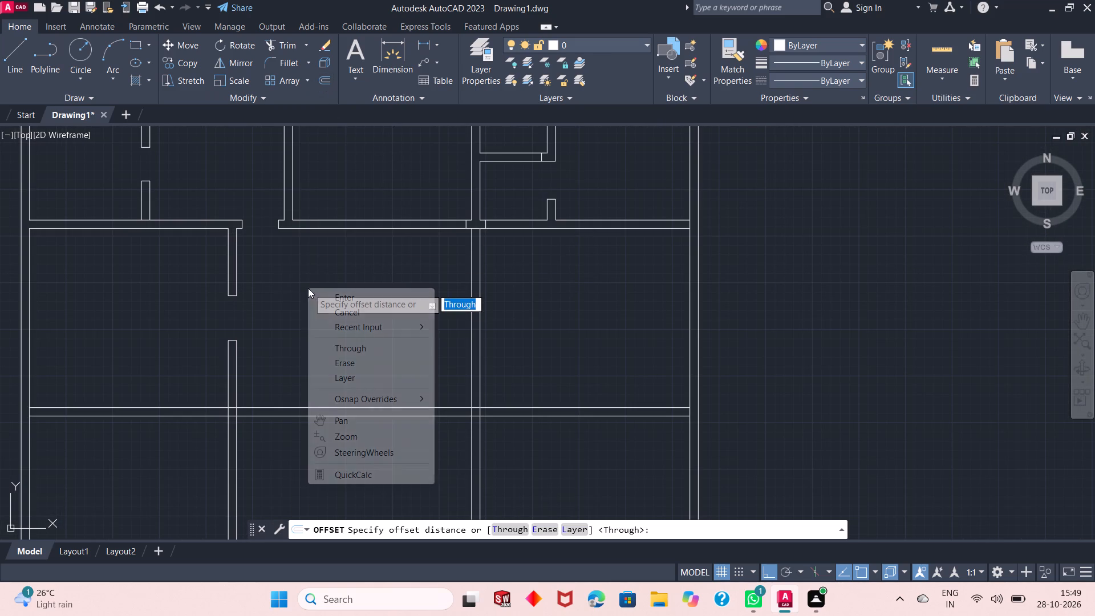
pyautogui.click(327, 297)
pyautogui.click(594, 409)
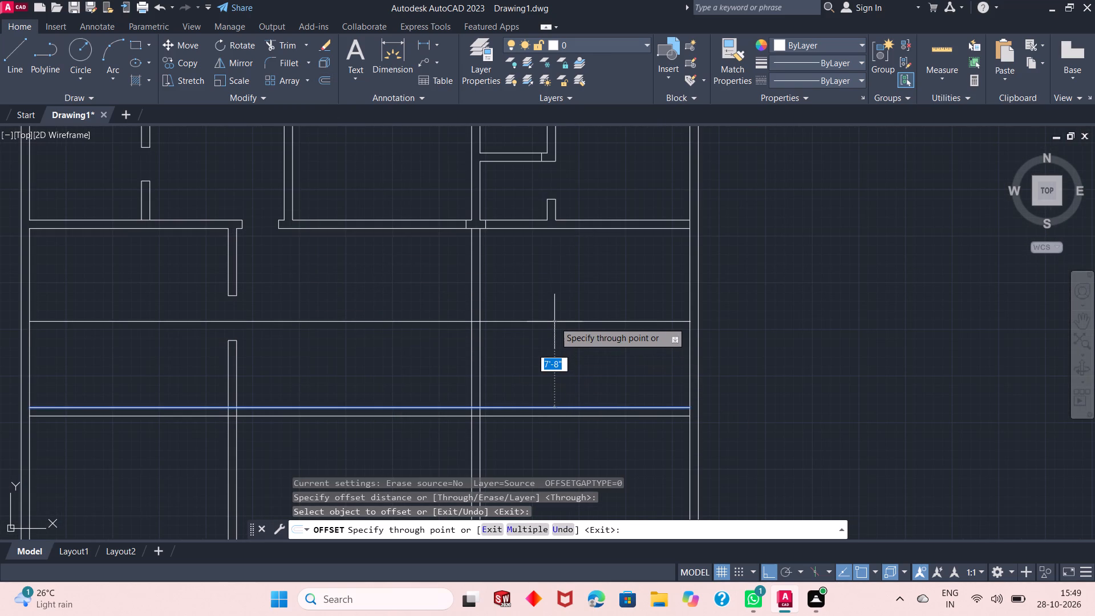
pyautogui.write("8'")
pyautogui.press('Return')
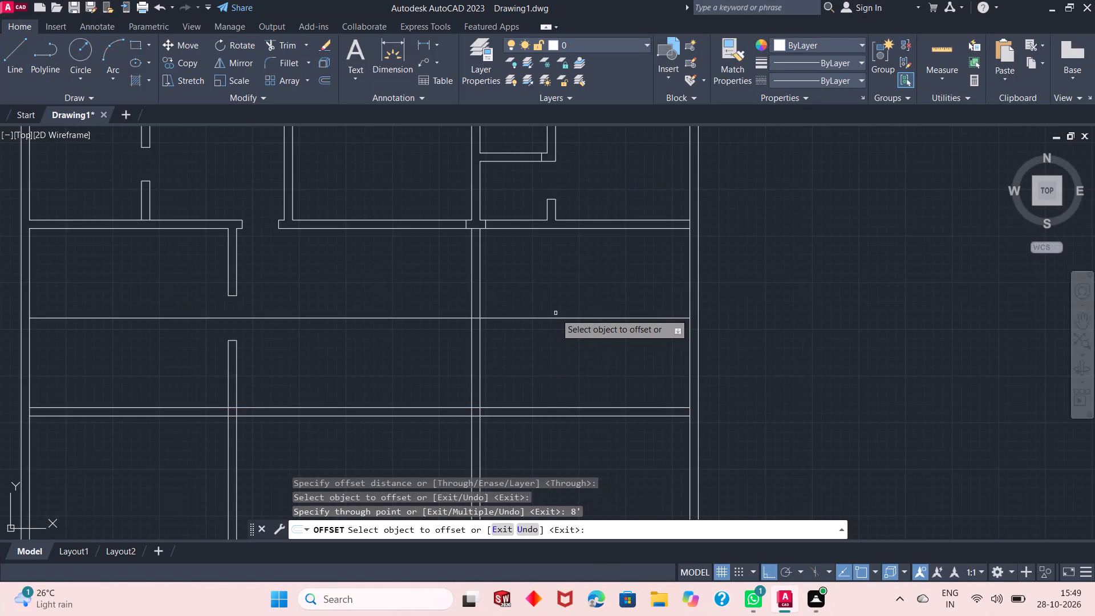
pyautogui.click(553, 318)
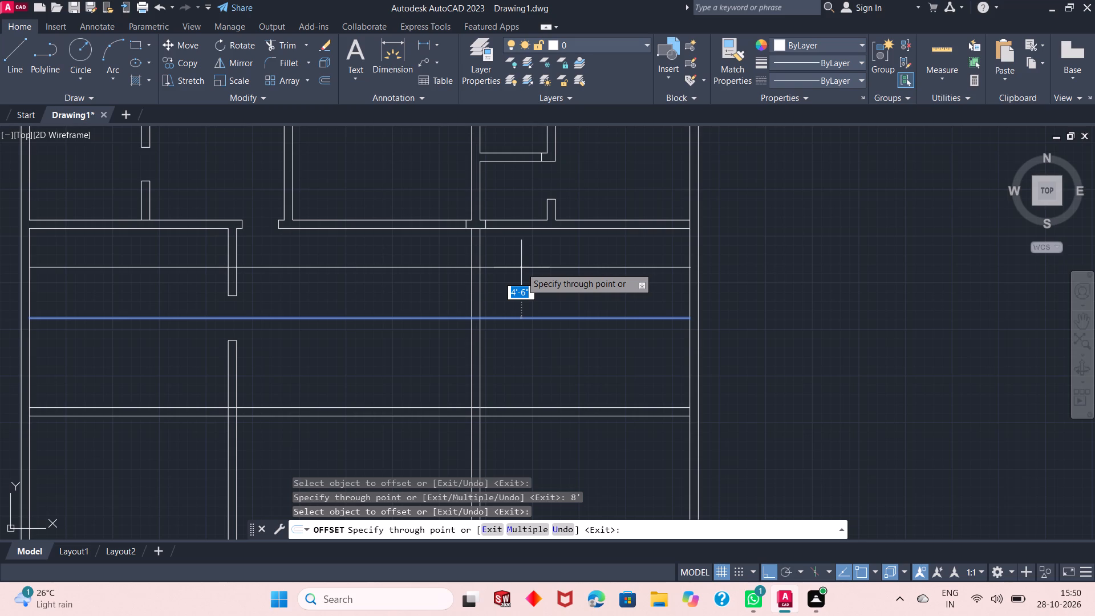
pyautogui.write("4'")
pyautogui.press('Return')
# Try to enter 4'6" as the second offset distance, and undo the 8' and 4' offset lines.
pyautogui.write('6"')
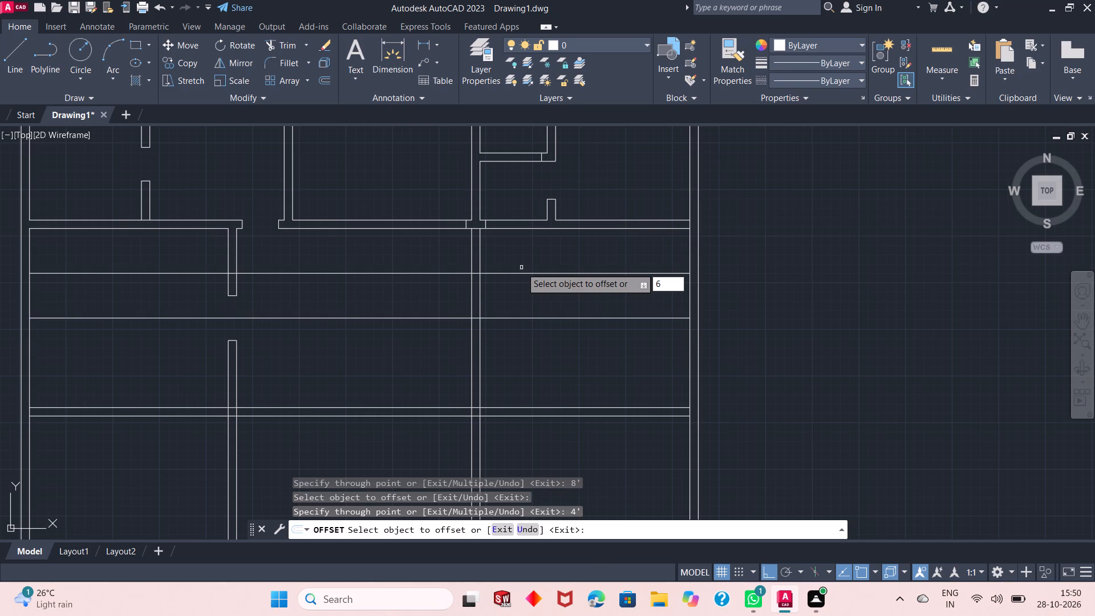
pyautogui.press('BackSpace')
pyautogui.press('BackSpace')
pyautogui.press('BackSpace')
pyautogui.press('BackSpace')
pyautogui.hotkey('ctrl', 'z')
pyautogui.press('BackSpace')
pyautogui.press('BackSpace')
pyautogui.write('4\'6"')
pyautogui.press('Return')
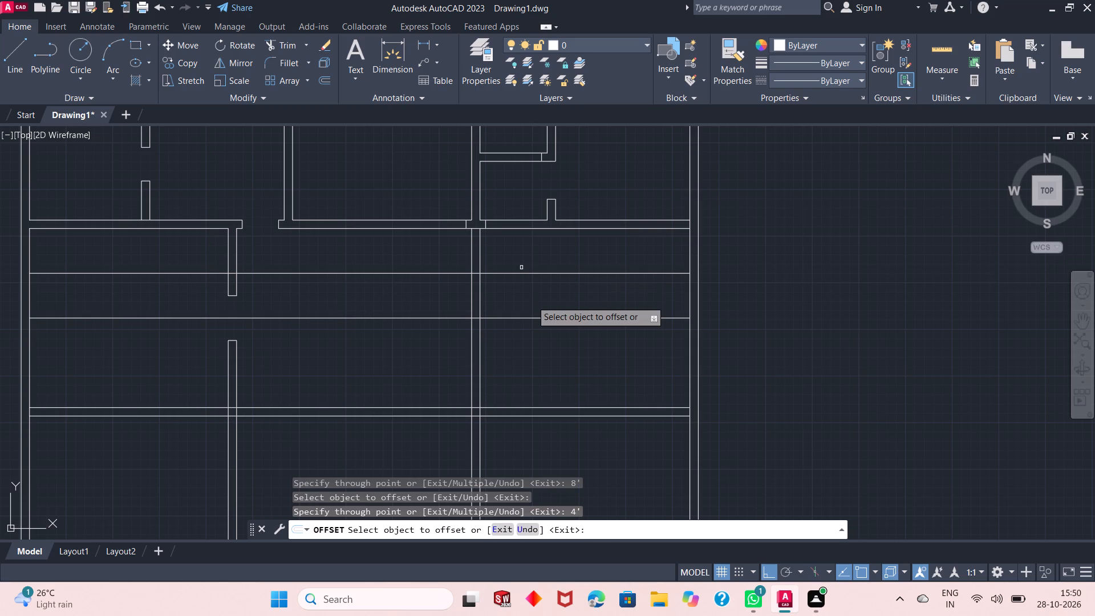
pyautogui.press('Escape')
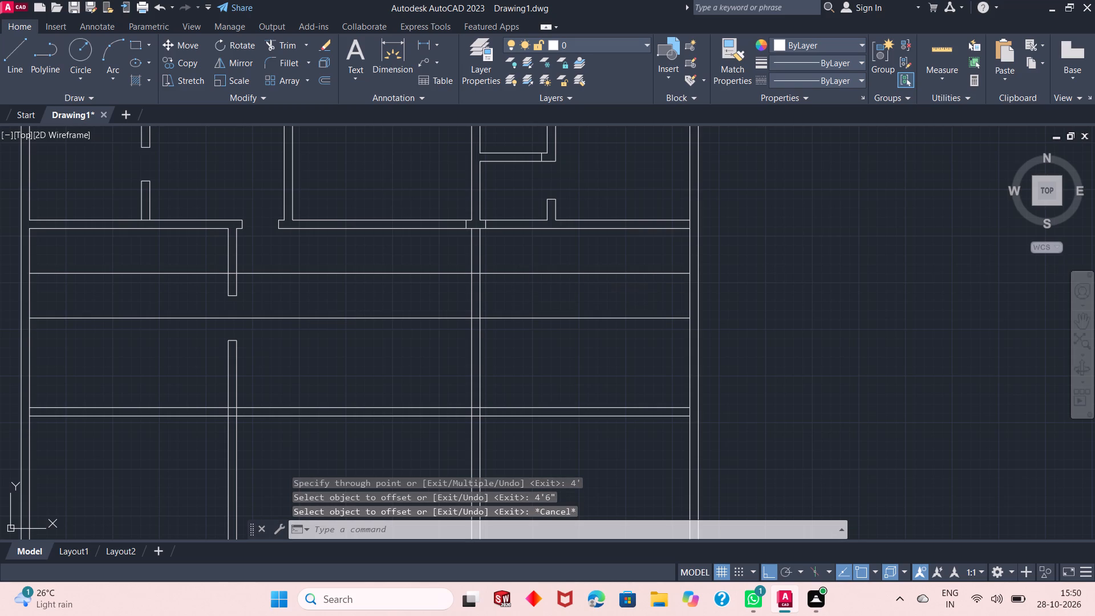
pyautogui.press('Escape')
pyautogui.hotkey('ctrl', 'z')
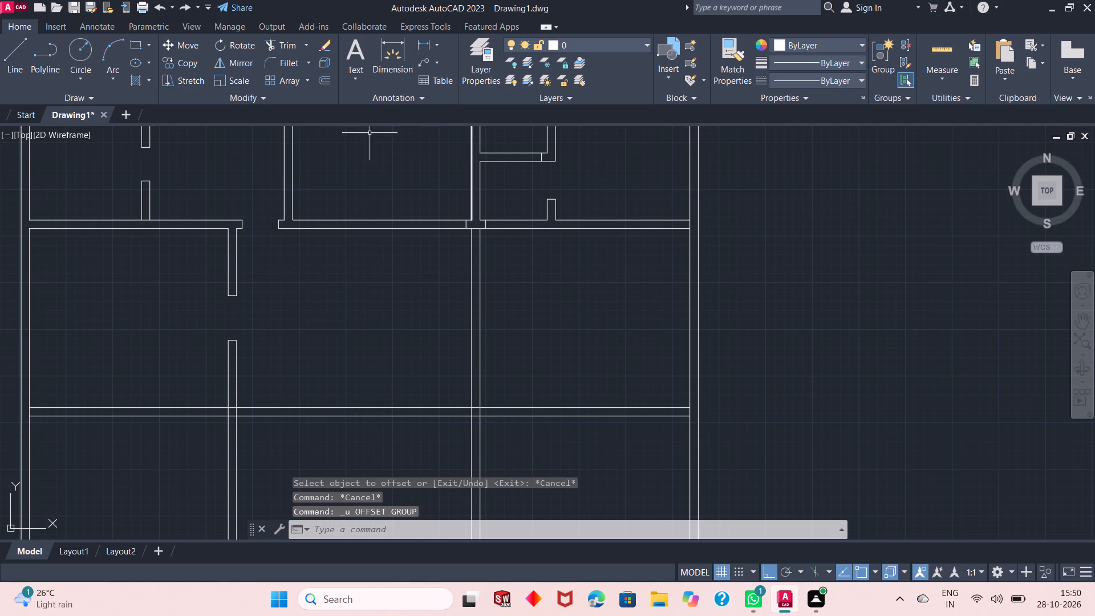
# Offset the lower cross wall's upper line 8' upward into the middle room.
pyautogui.click(317, 76)
pyautogui.rightClick(339, 185)
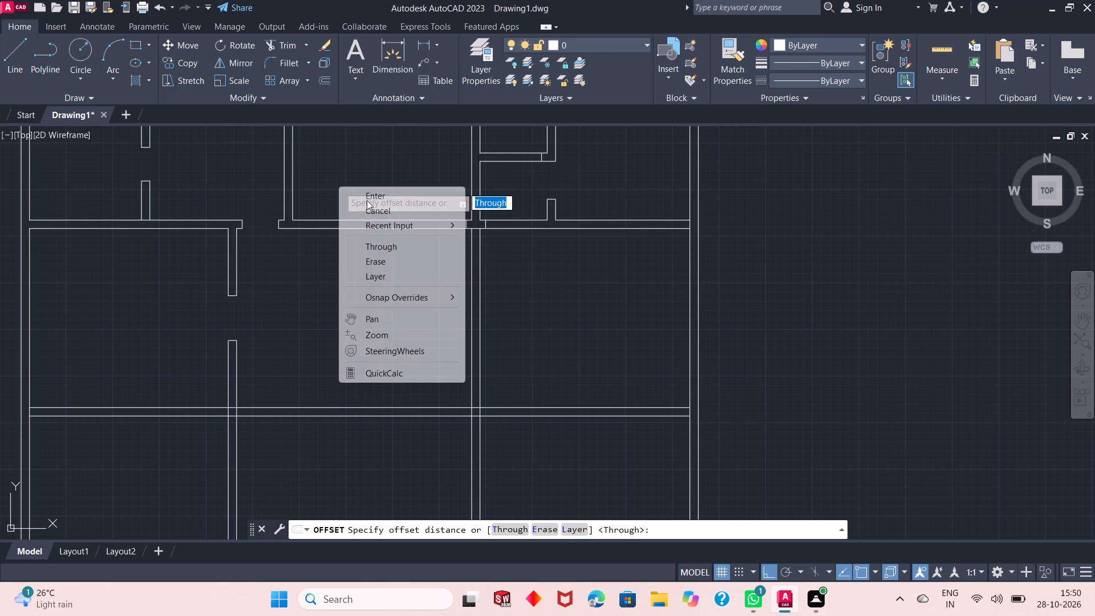
pyautogui.click(368, 198)
pyautogui.click(530, 409)
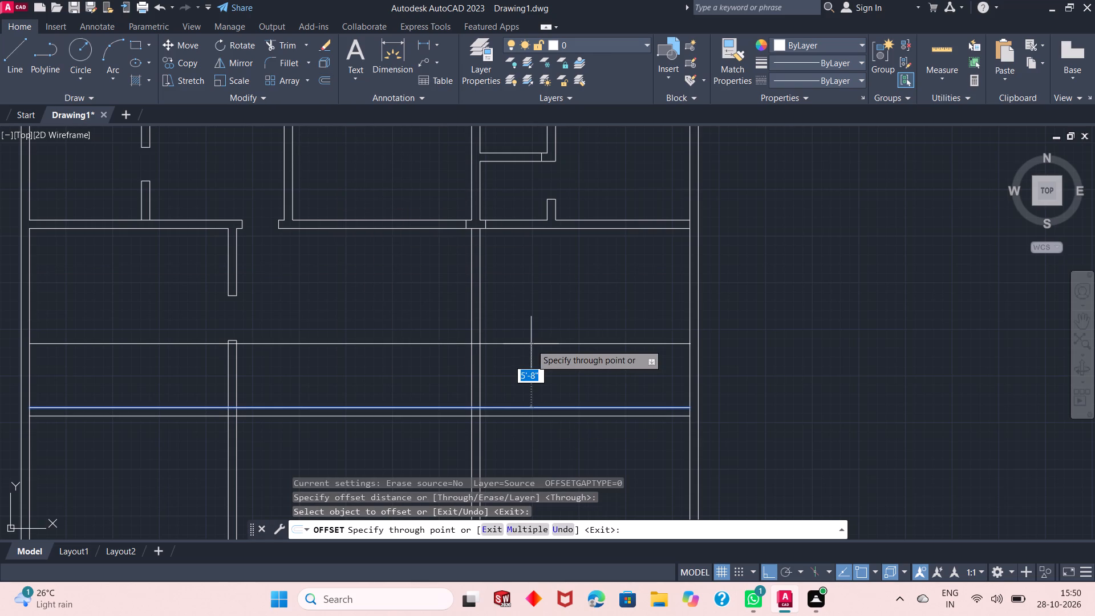
pyautogui.write("8'")
pyautogui.press('Return')
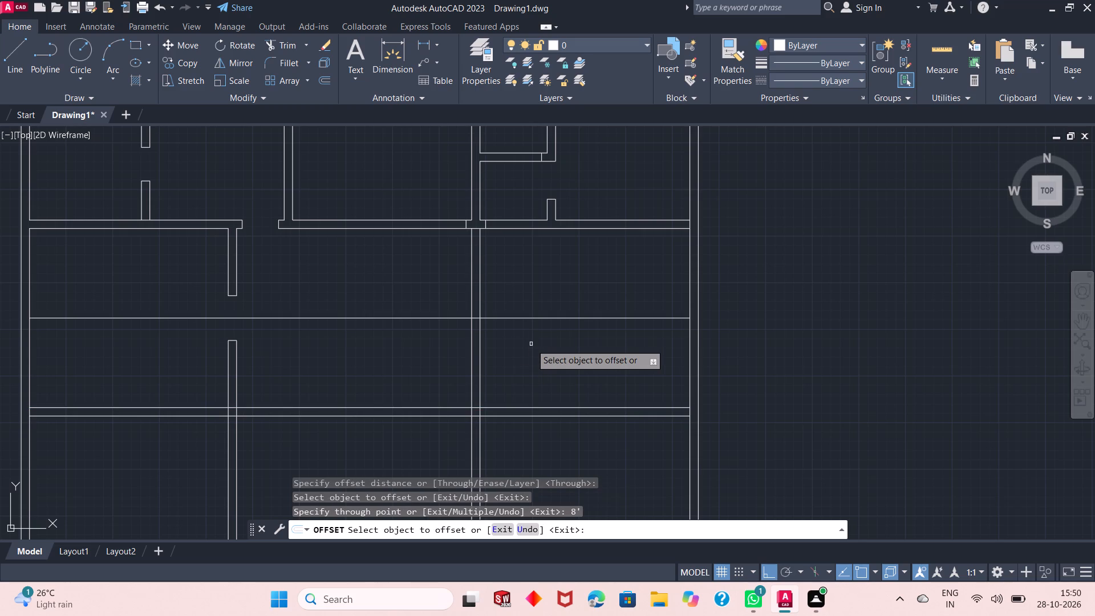
# Offset the new middle guide line 4'6" to both sides, once upward and once downward.
pyautogui.click(542, 317)
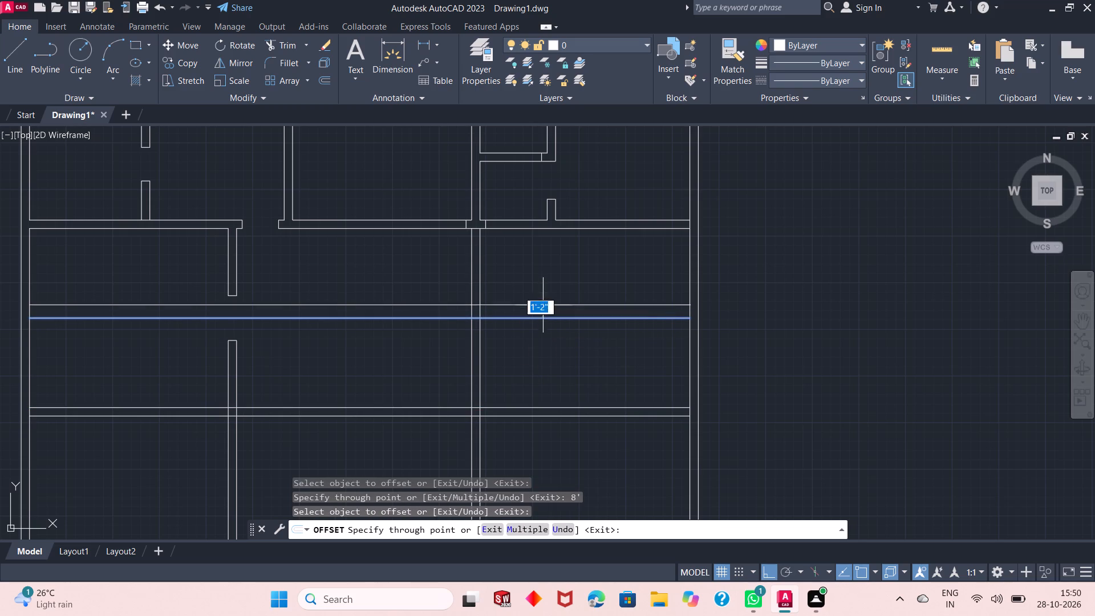
pyautogui.write('4\'6"')
pyautogui.press('Return')
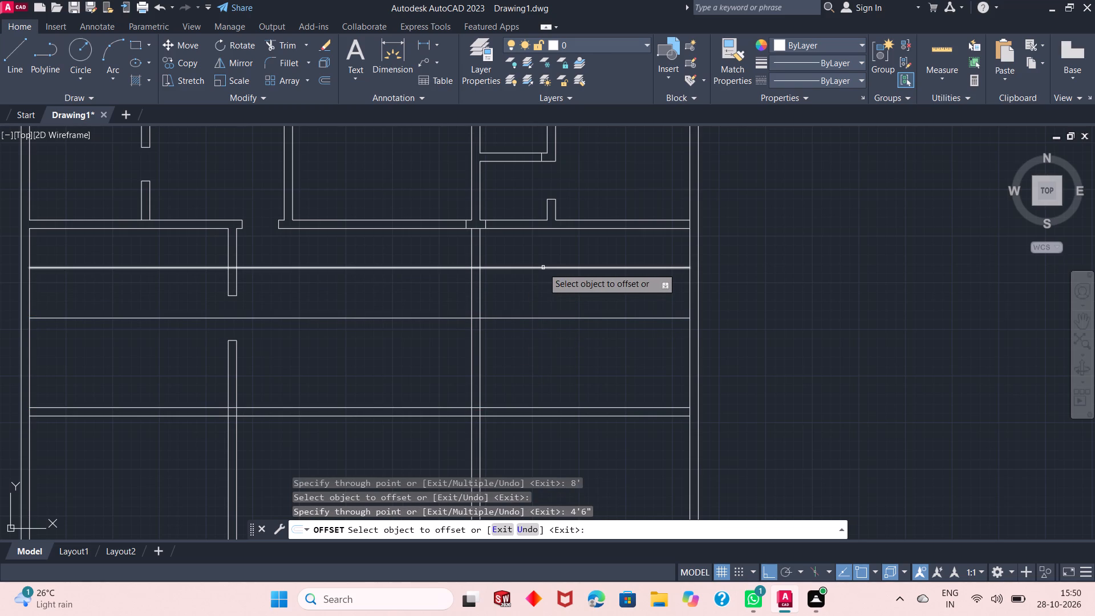
pyautogui.click(561, 318)
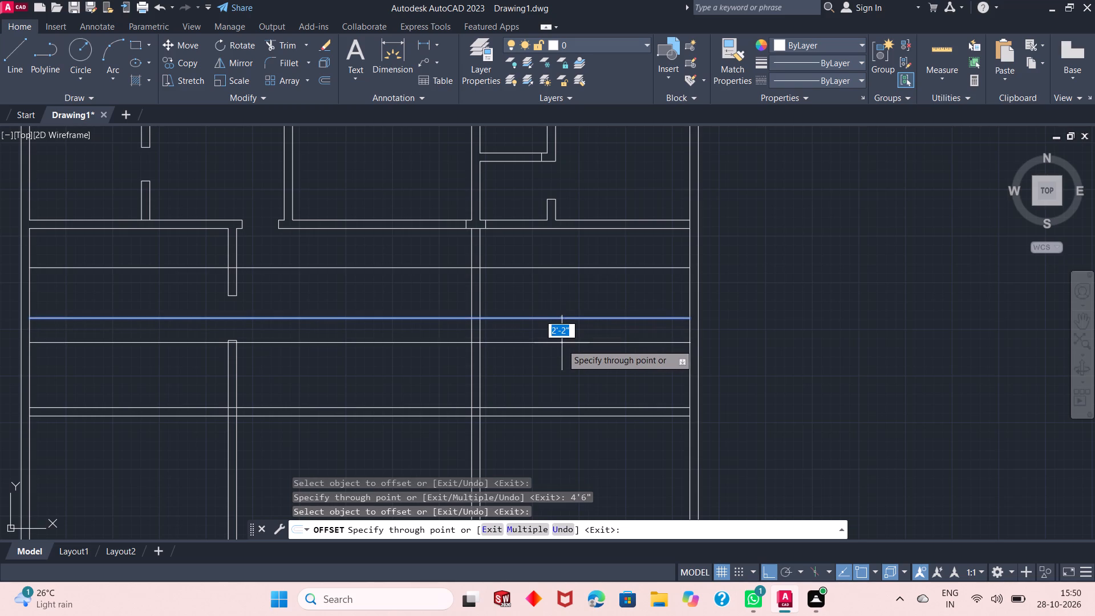
pyautogui.write('4\'6"')
pyautogui.press('Return')
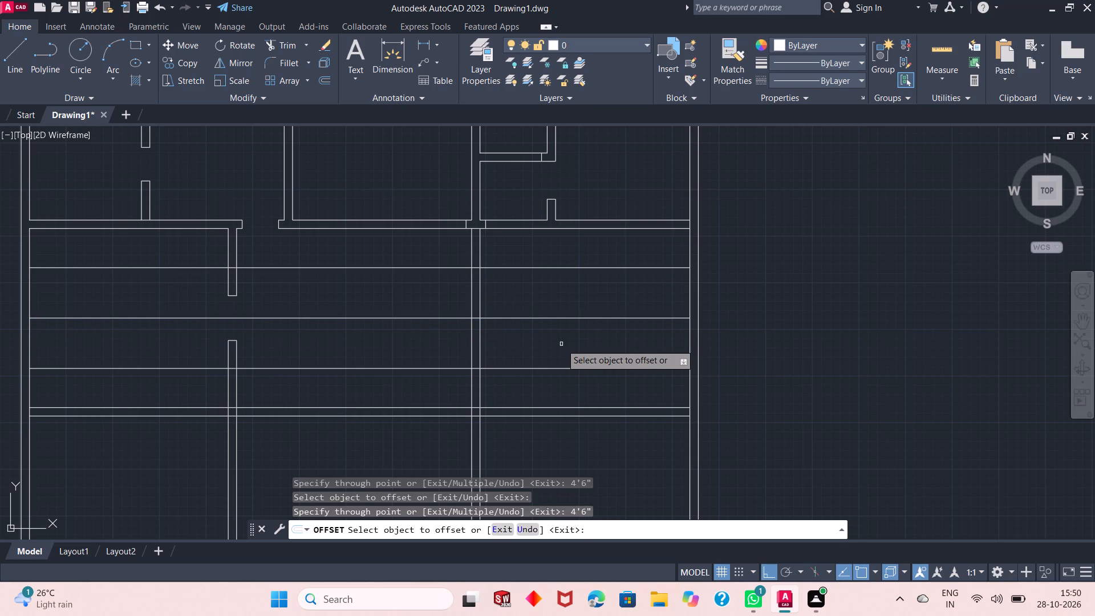
pyautogui.rightClick(702, 282)
pyautogui.click(717, 291)
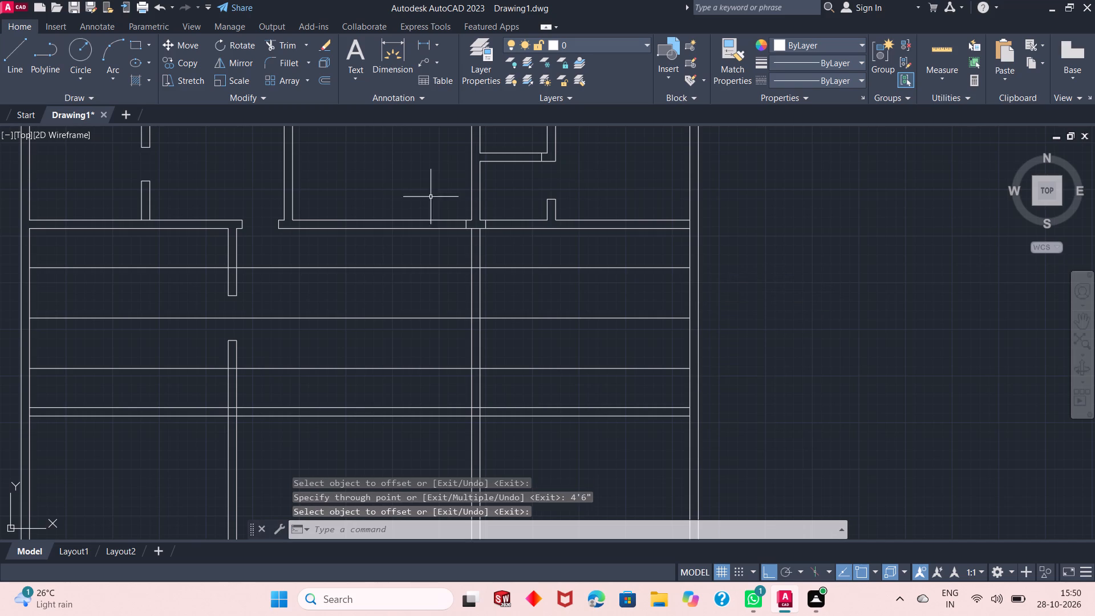
# Trim the two lower guide lines beyond the right vertical wall and cut that wall open between the outer guide lines.
pyautogui.click(267, 44)
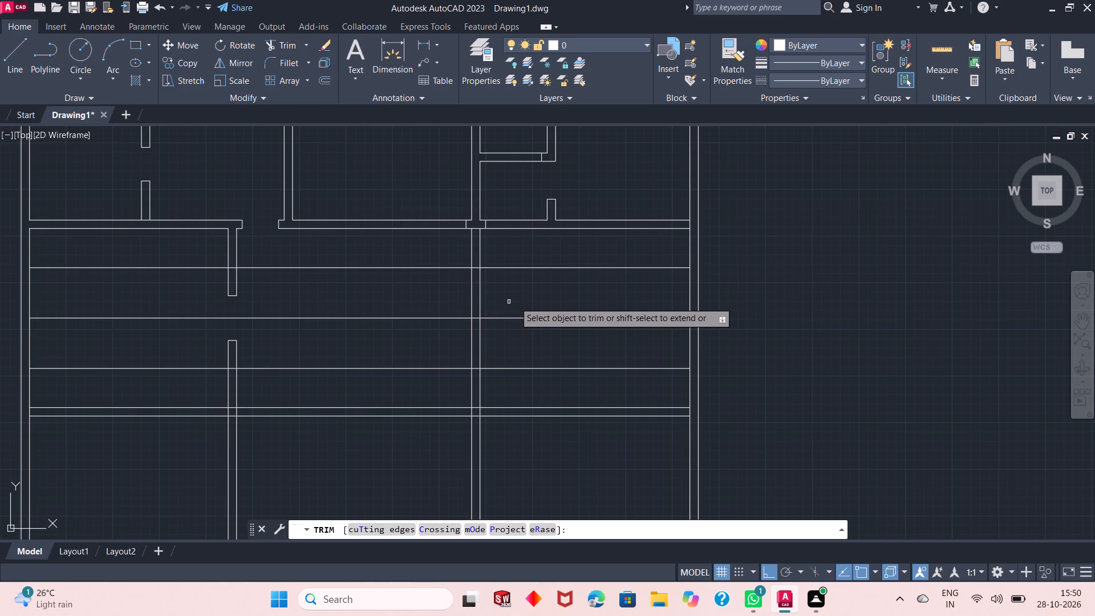
pyautogui.click(523, 311)
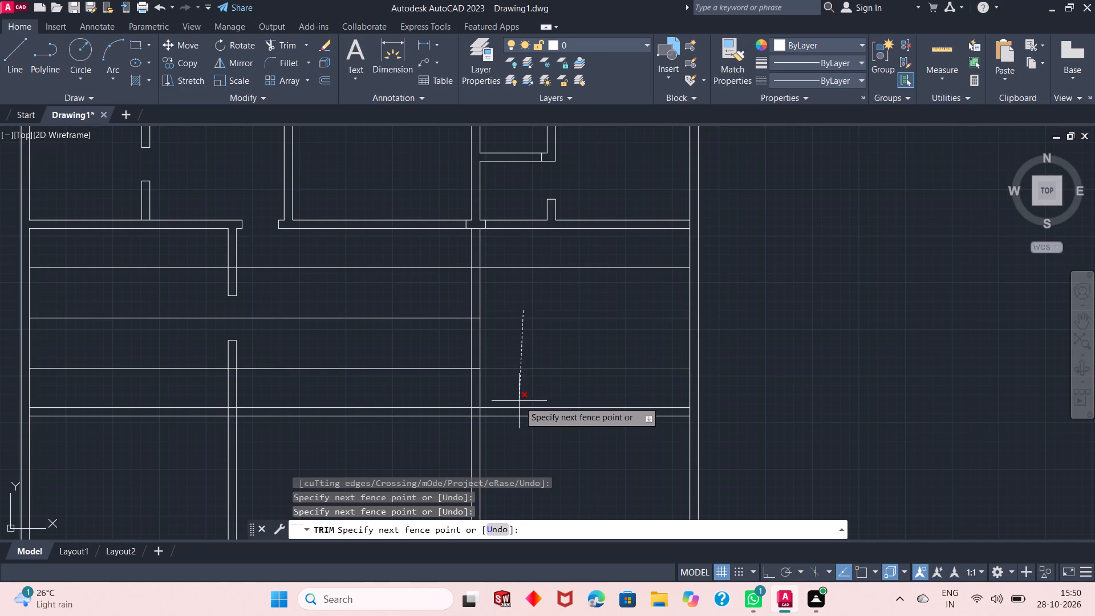
pyautogui.click(518, 387)
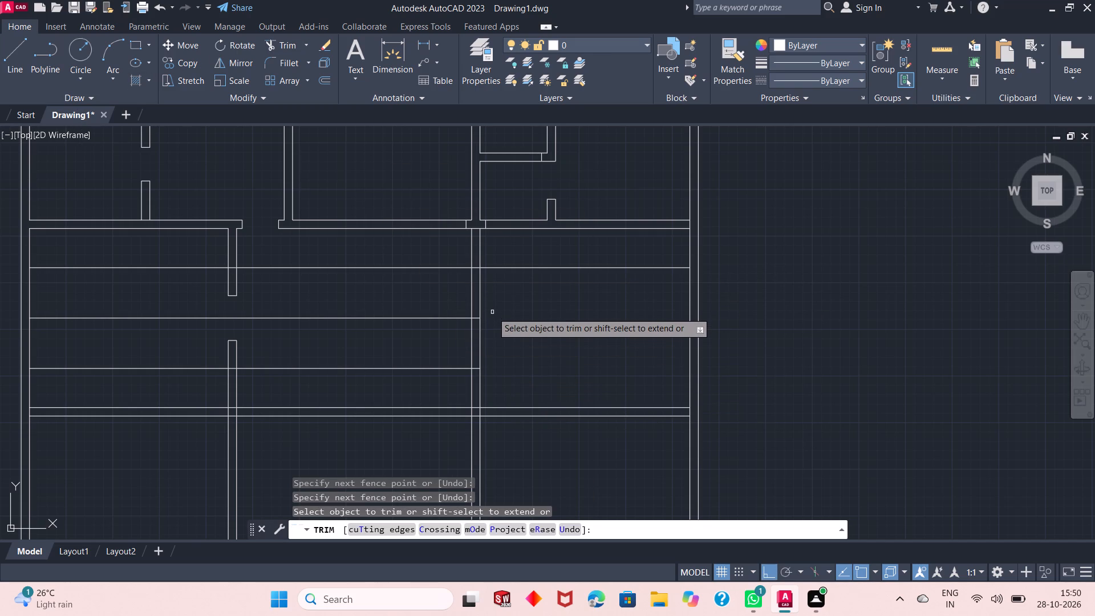
pyautogui.click(498, 294)
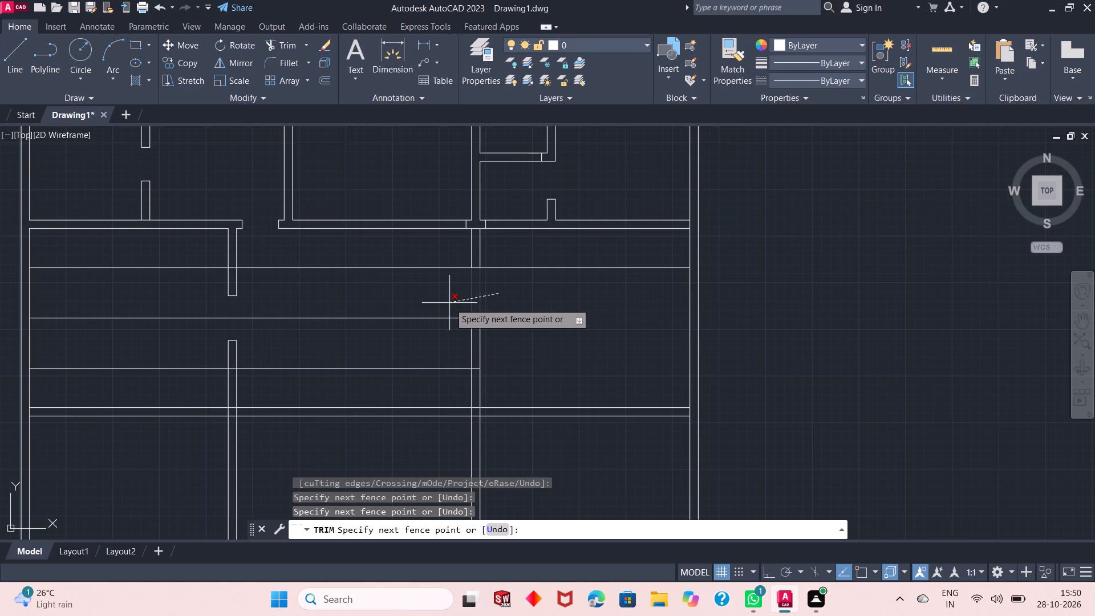
pyautogui.click(449, 303)
pyautogui.moveTo(499, 341); pyautogui.dragTo(487, 341)
pyautogui.doubleClick(451, 355)
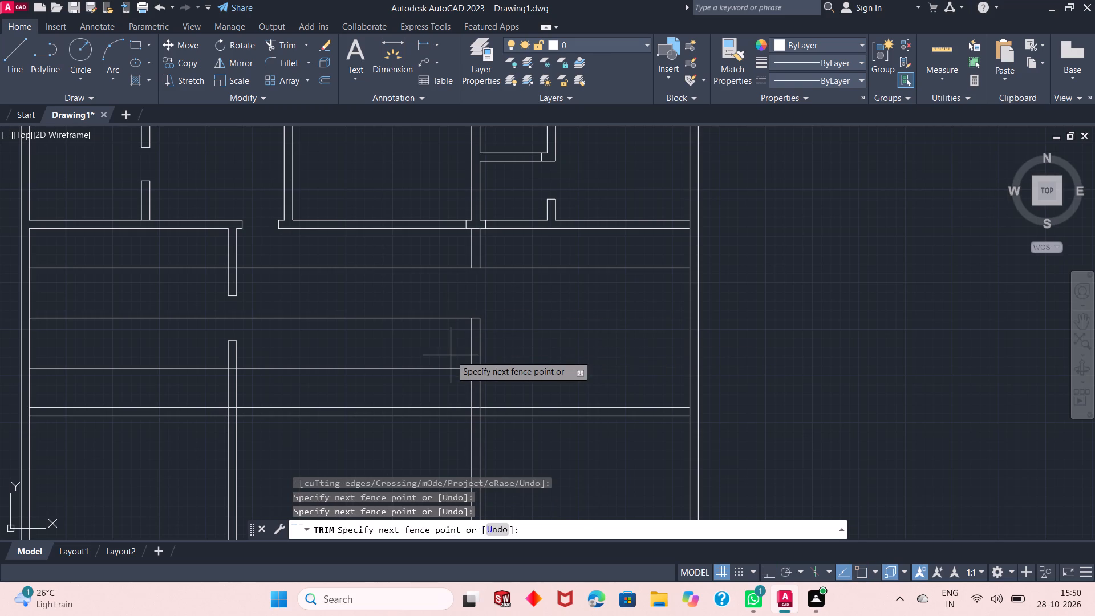
pyautogui.click(501, 350)
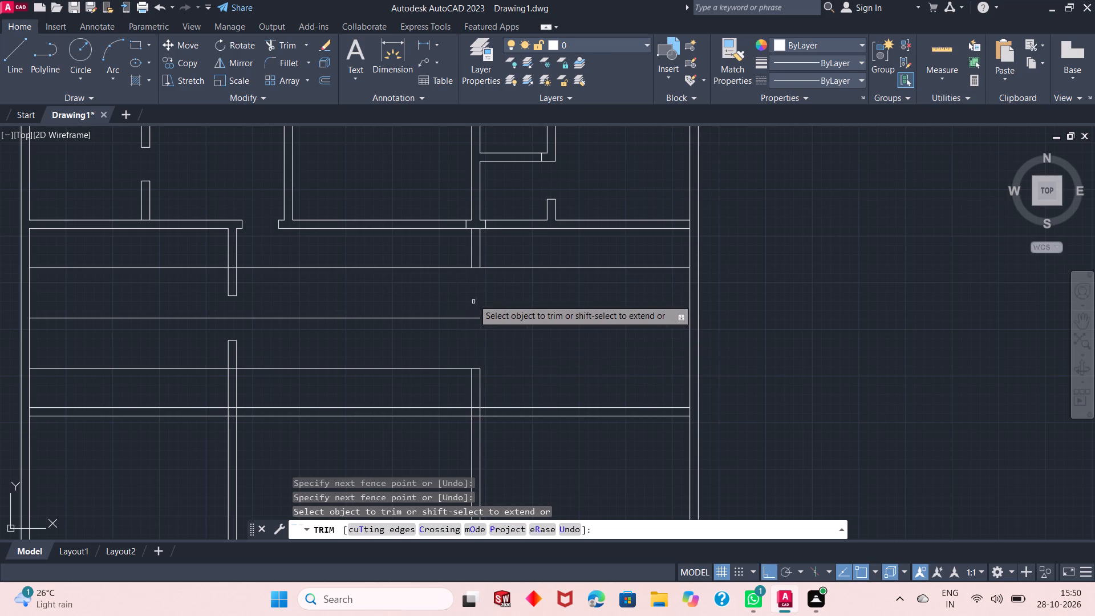
# Trim away the remaining guide line pieces across the rooms and inside the left vertical wall, keeping the right wall's jamb ends.
pyautogui.click(495, 268)
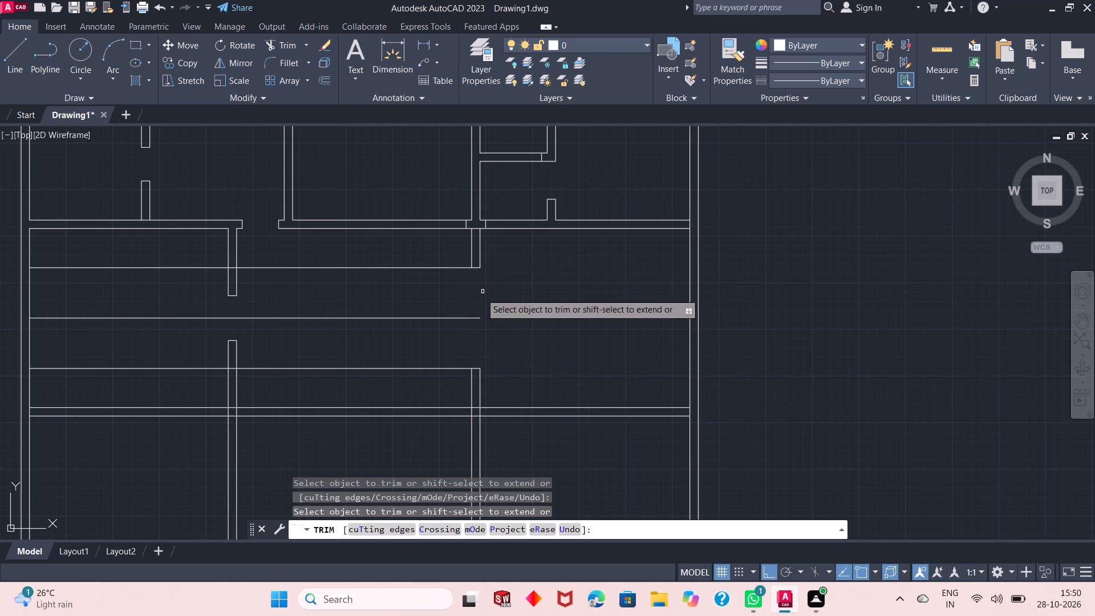
pyautogui.moveTo(439, 254); pyautogui.dragTo(437, 260)
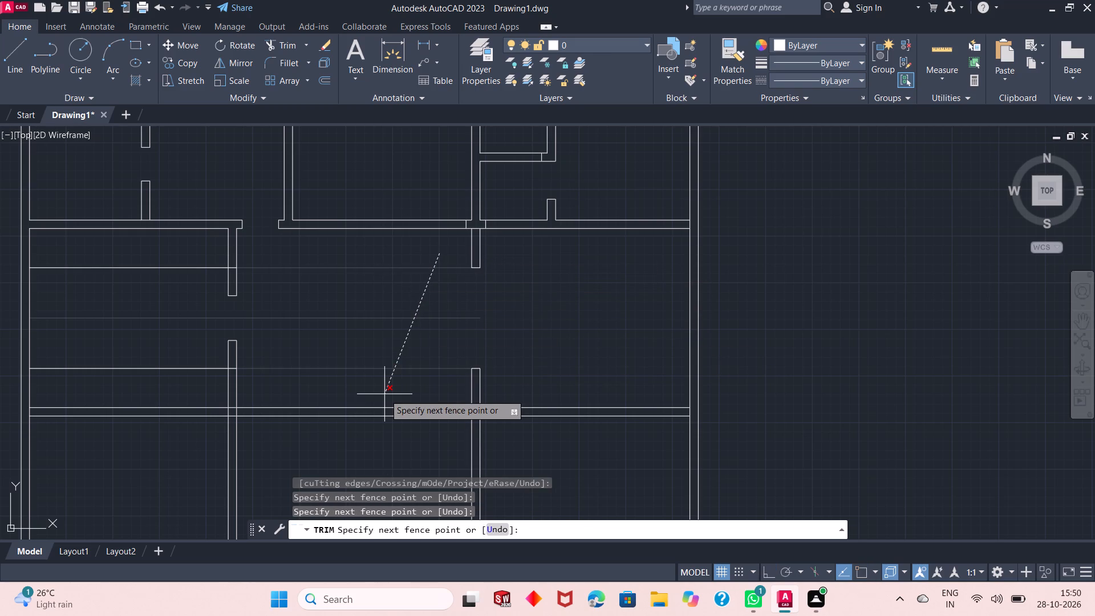
pyautogui.click(384, 394)
pyautogui.click(159, 256)
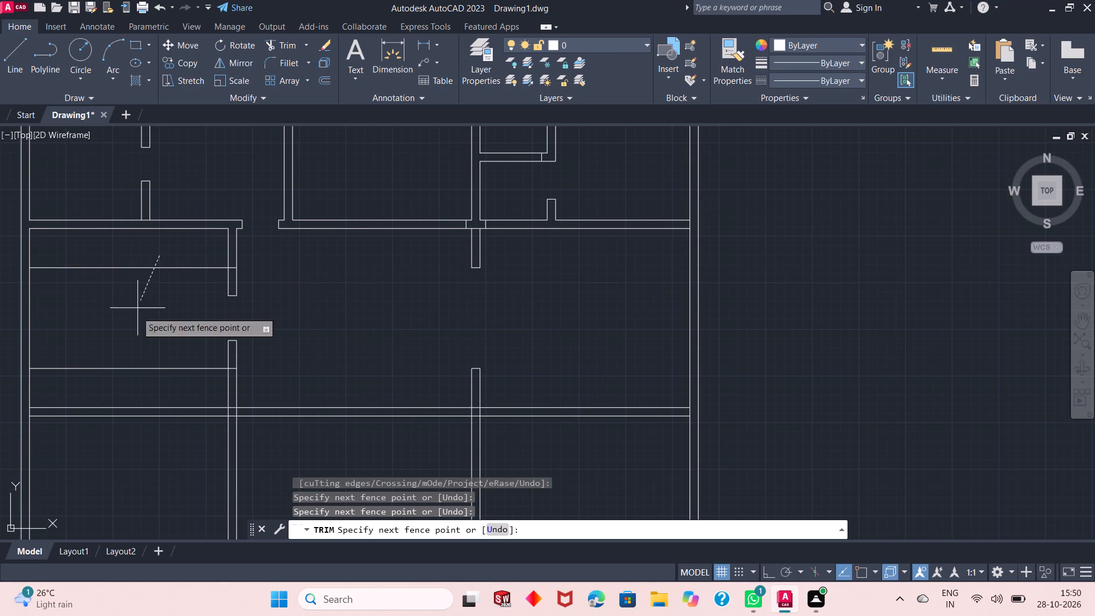
pyautogui.click(107, 381)
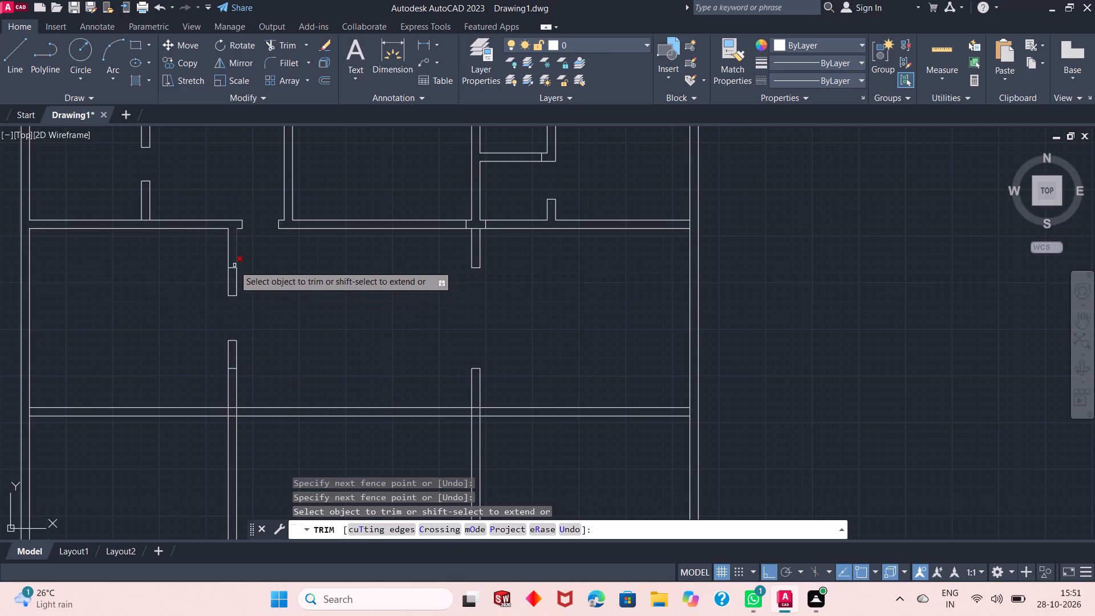
pyautogui.click(233, 267)
pyautogui.click(233, 368)
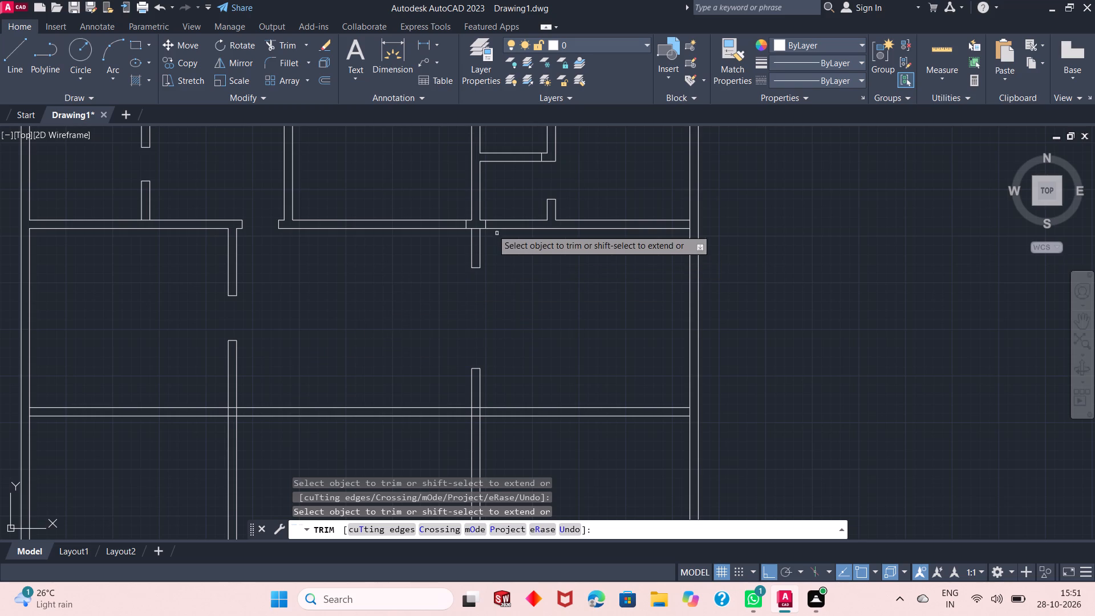
# Trim the upper cross wall's lower line between the faces of the right vertical wall.
pyautogui.click(475, 228)
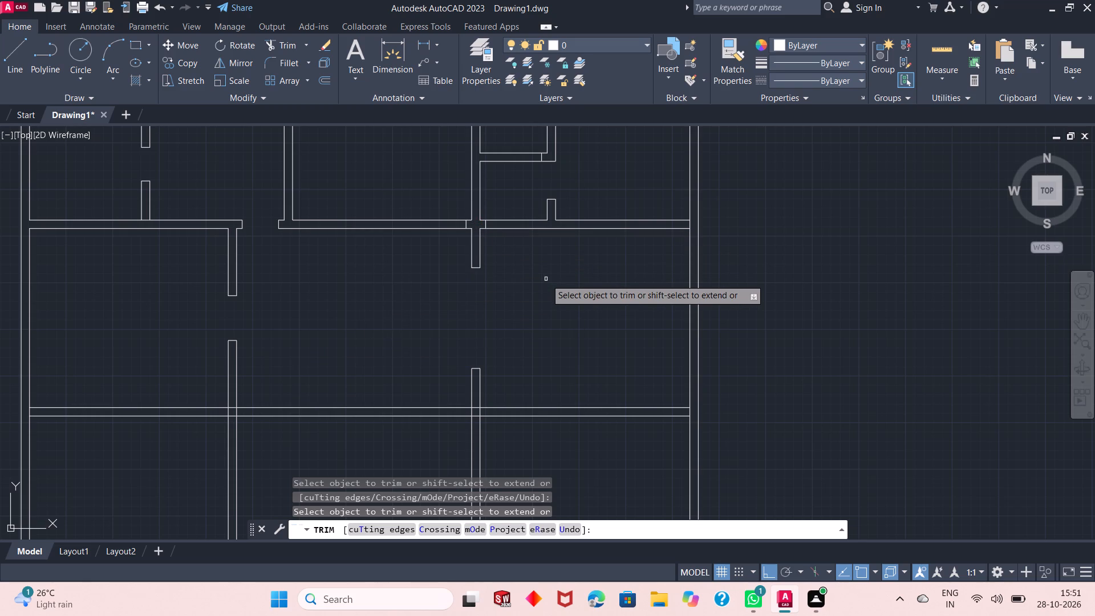
# Trim off both interior vertical walls below the lower cross wall.
pyautogui.scroll(-2, 529, 254)
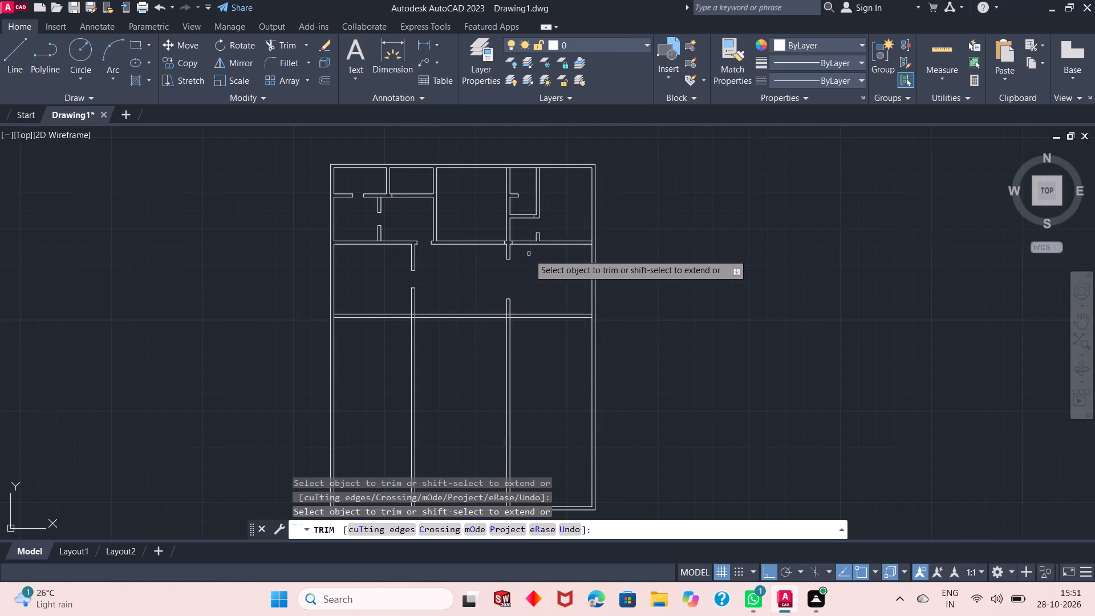
pyautogui.scroll(-1, 454, 257)
pyautogui.scroll(1, 444, 345)
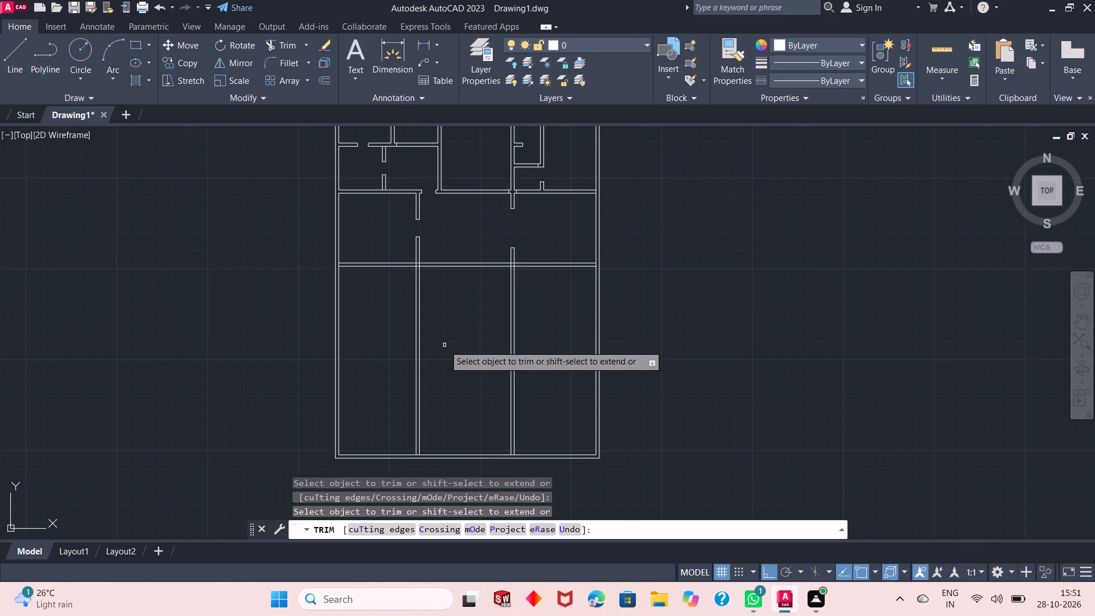
pyautogui.click(444, 337)
pyautogui.click(391, 354)
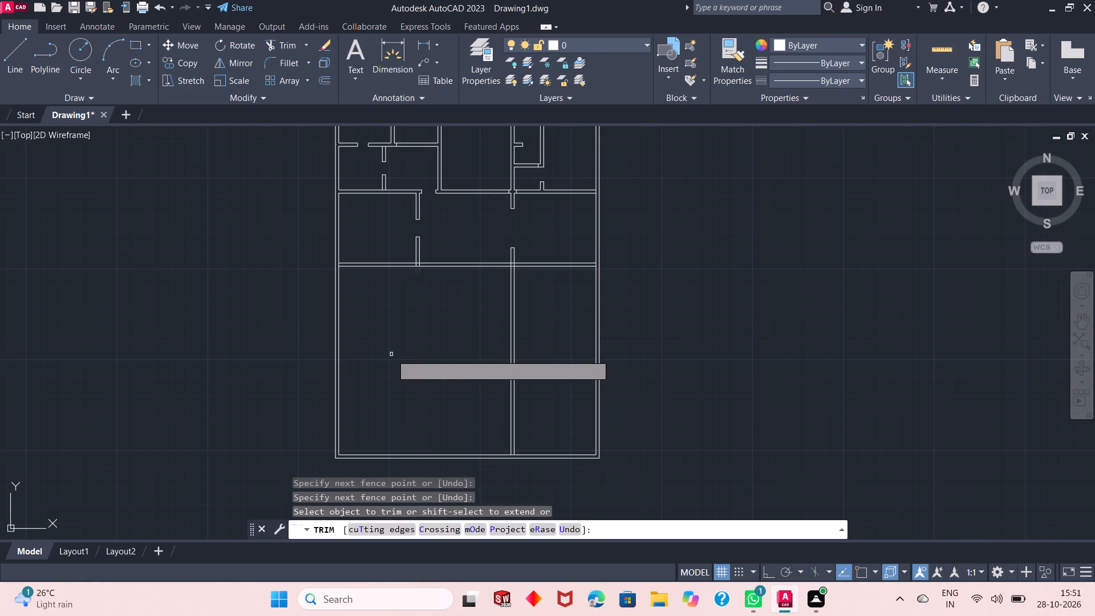
pyautogui.moveTo(574, 319); pyautogui.dragTo(566, 319)
pyautogui.click(424, 372)
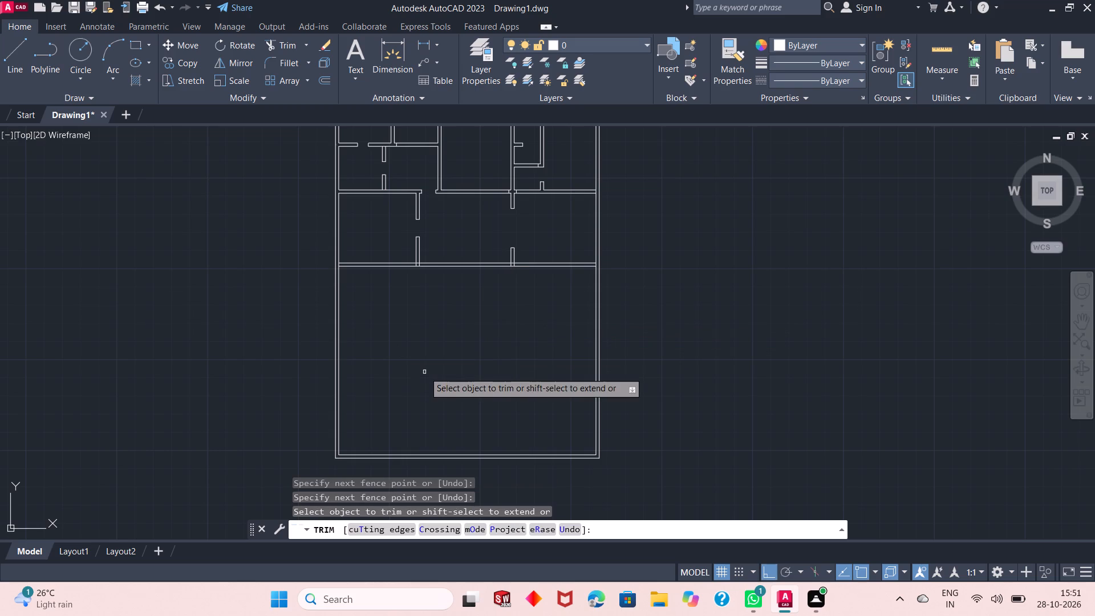
pyautogui.scroll(4, 433, 240)
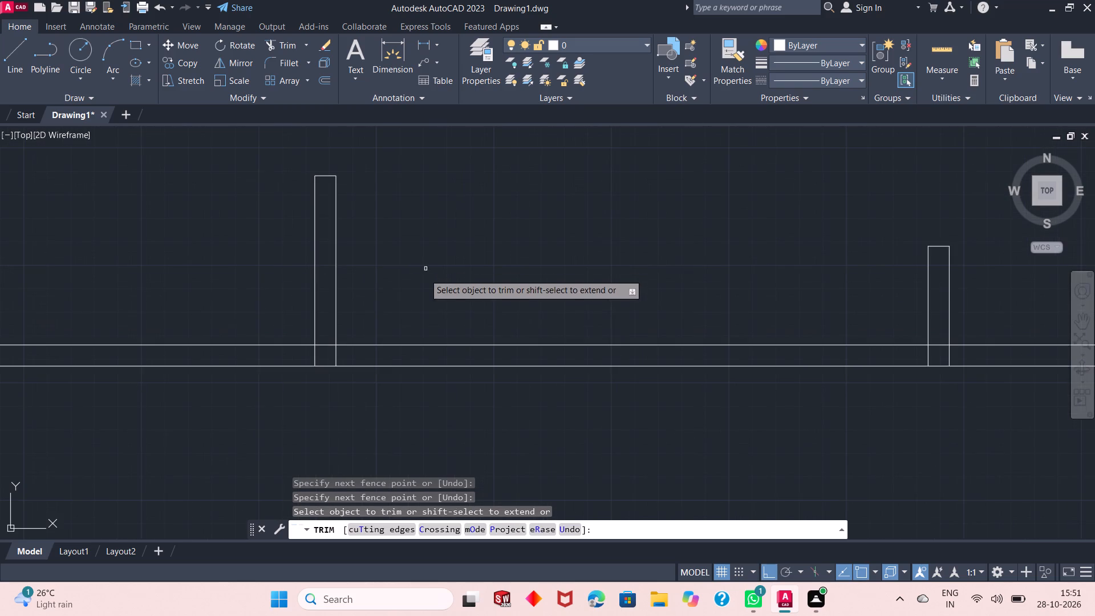
pyautogui.scroll(1, 407, 303)
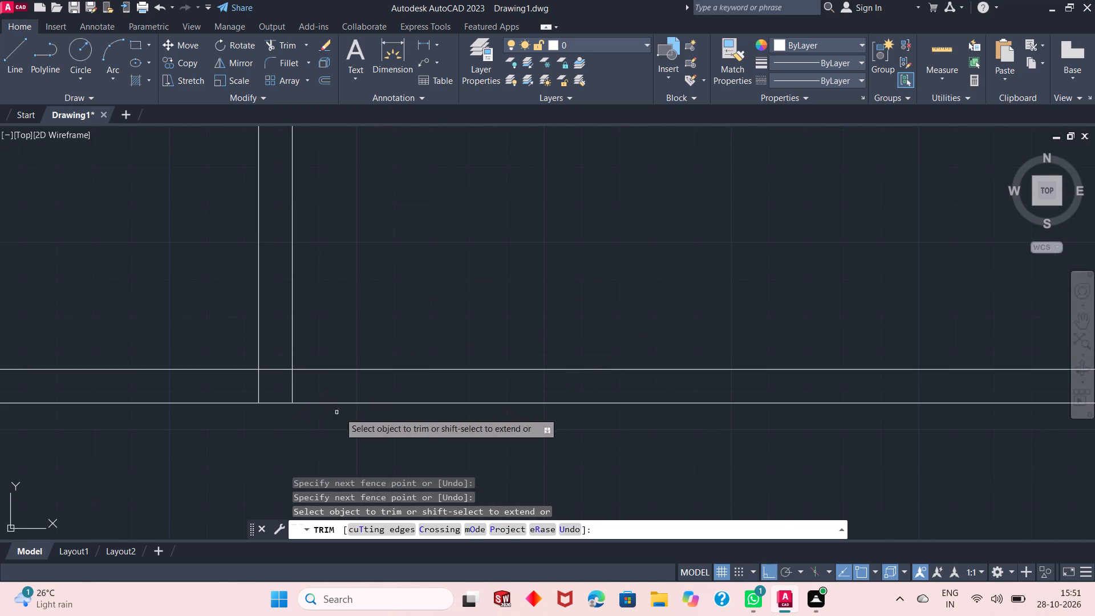
pyautogui.scroll(-4, 366, 346)
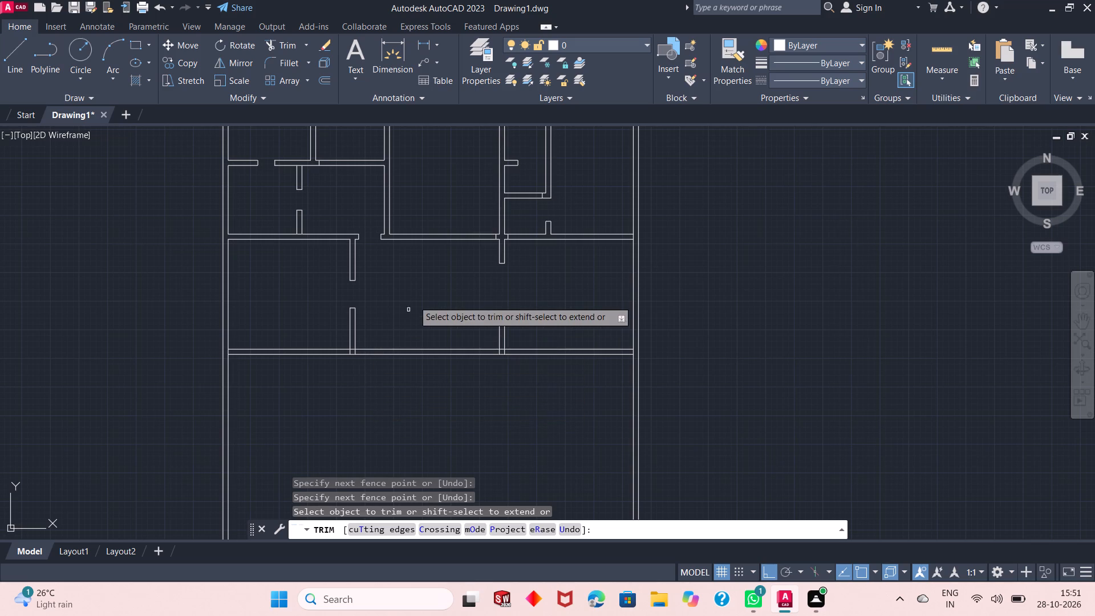
pyautogui.rightClick(388, 315)
pyautogui.click(405, 324)
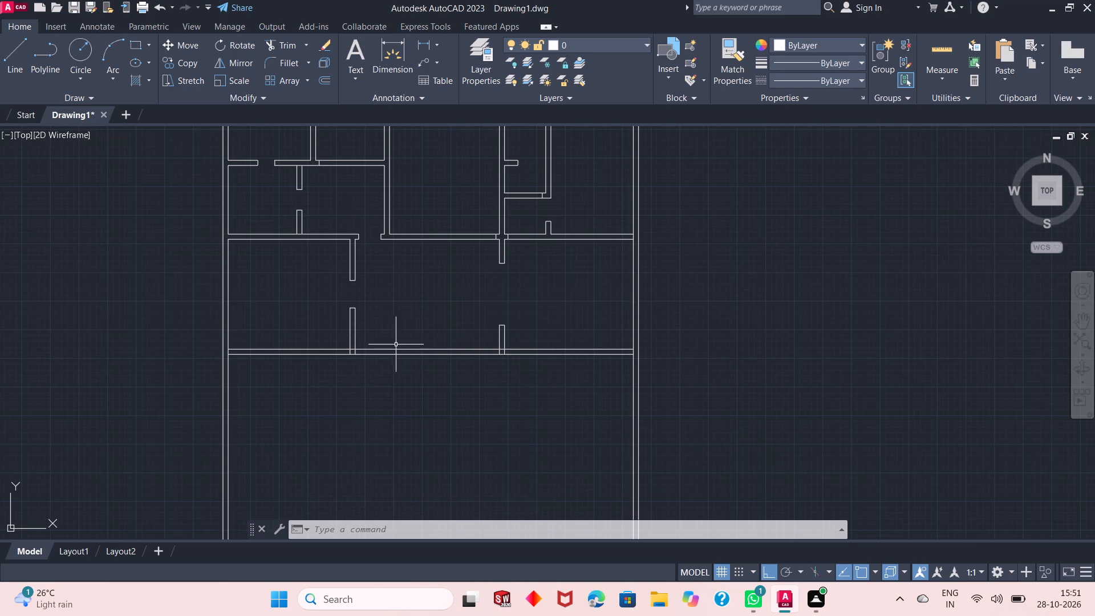
# Trim the overlapping lines where both vertical wall stubs meet the lower cross wall to form clean T-junctions.
pyautogui.scroll(2, 390, 345)
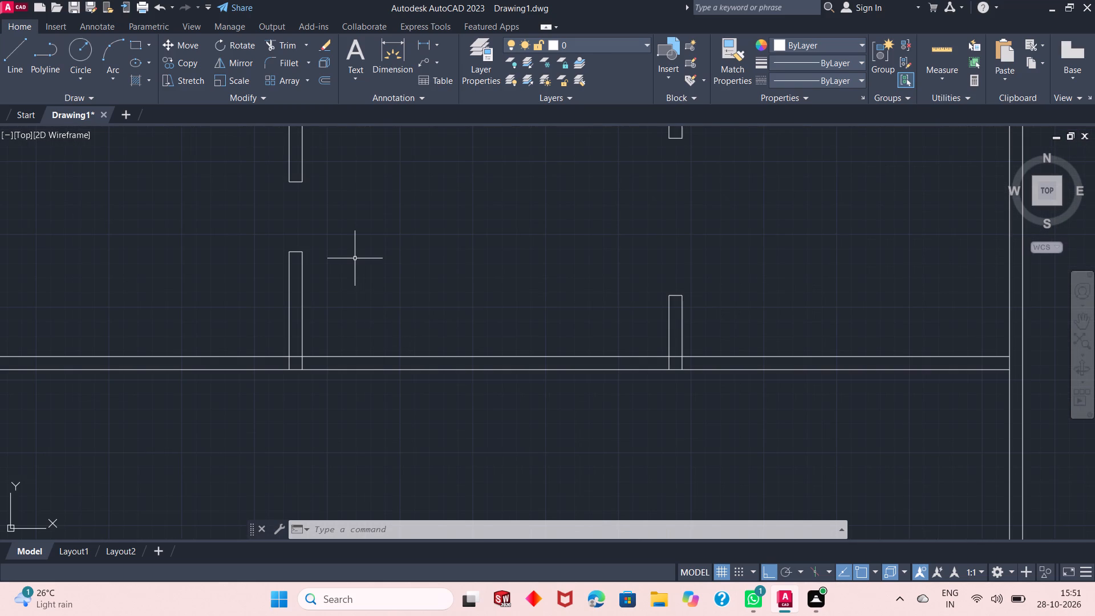
pyautogui.click(280, 43)
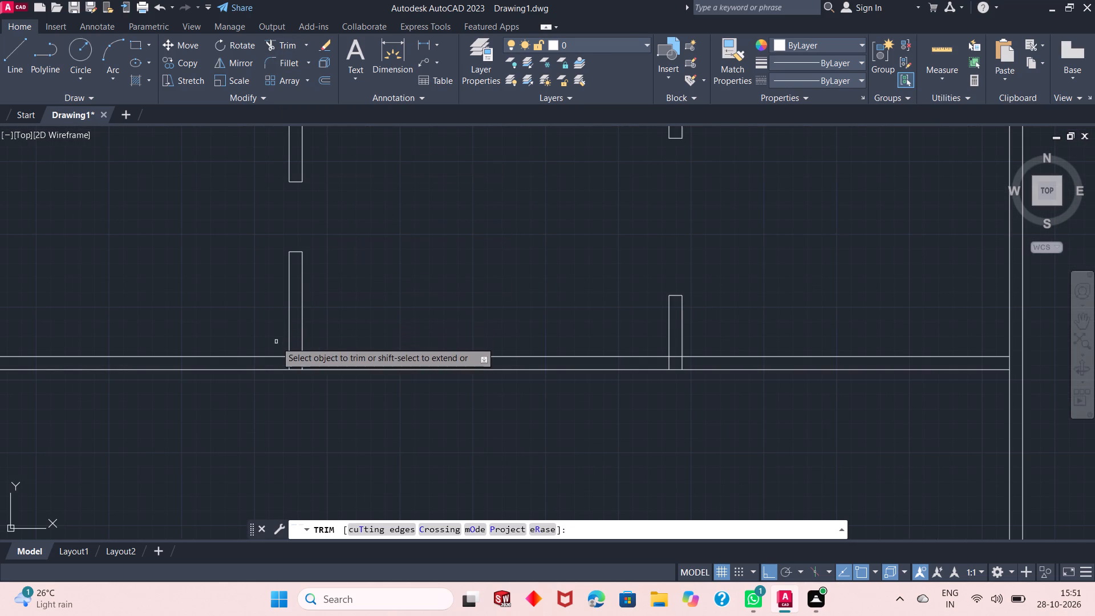
pyautogui.click(298, 347)
pyautogui.click(295, 363)
pyautogui.click(275, 364)
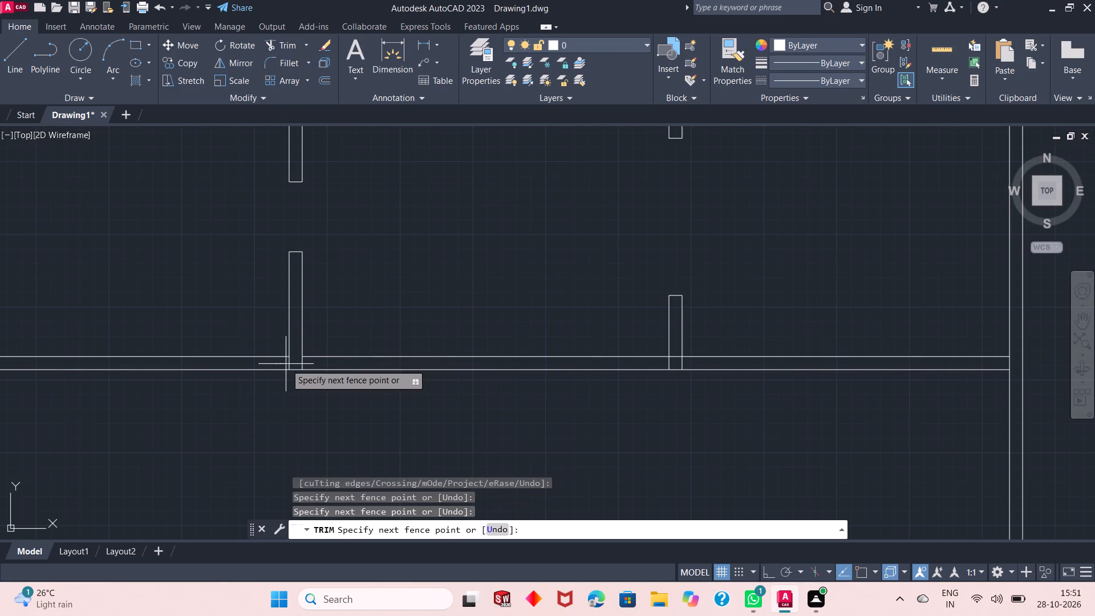
pyautogui.click(306, 364)
pyautogui.click(674, 348)
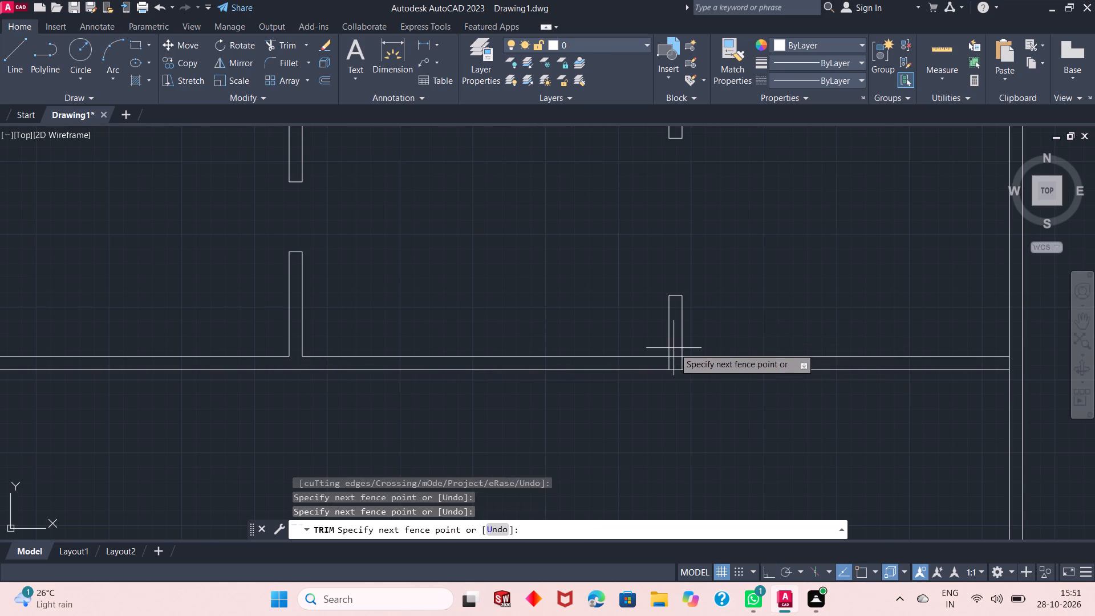
pyautogui.click(675, 361)
pyautogui.click(660, 366)
pyautogui.click(687, 363)
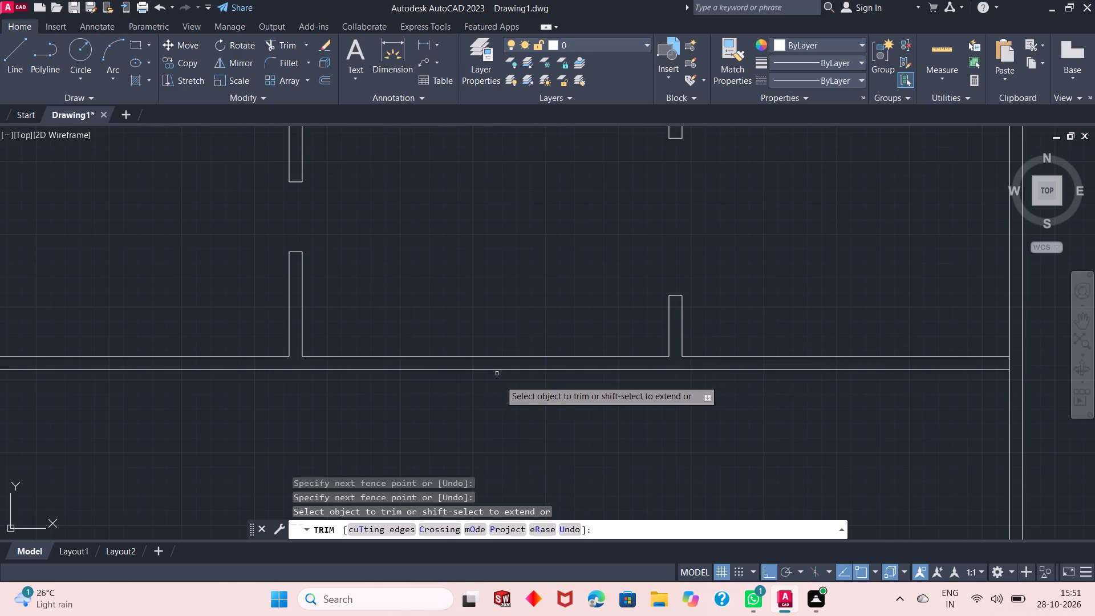
pyautogui.scroll(-1, 510, 396)
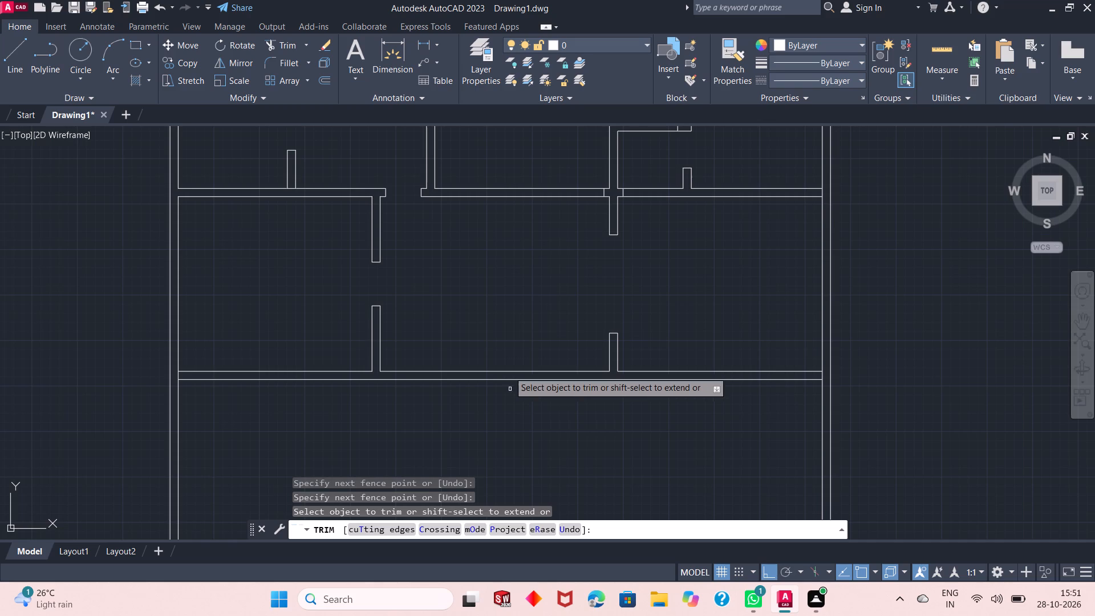
pyautogui.rightClick(484, 285)
pyautogui.click(497, 291)
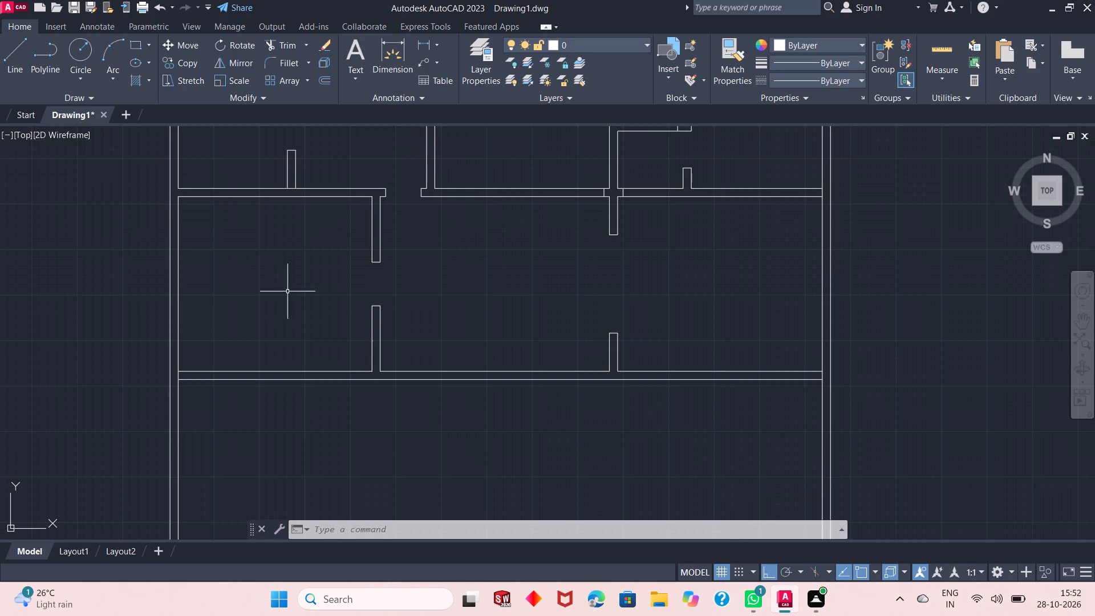
# Trim the inner face lines of both outer side walls between the lower cross wall's two lines to open the junctions.
pyautogui.scroll(-3, 448, 316)
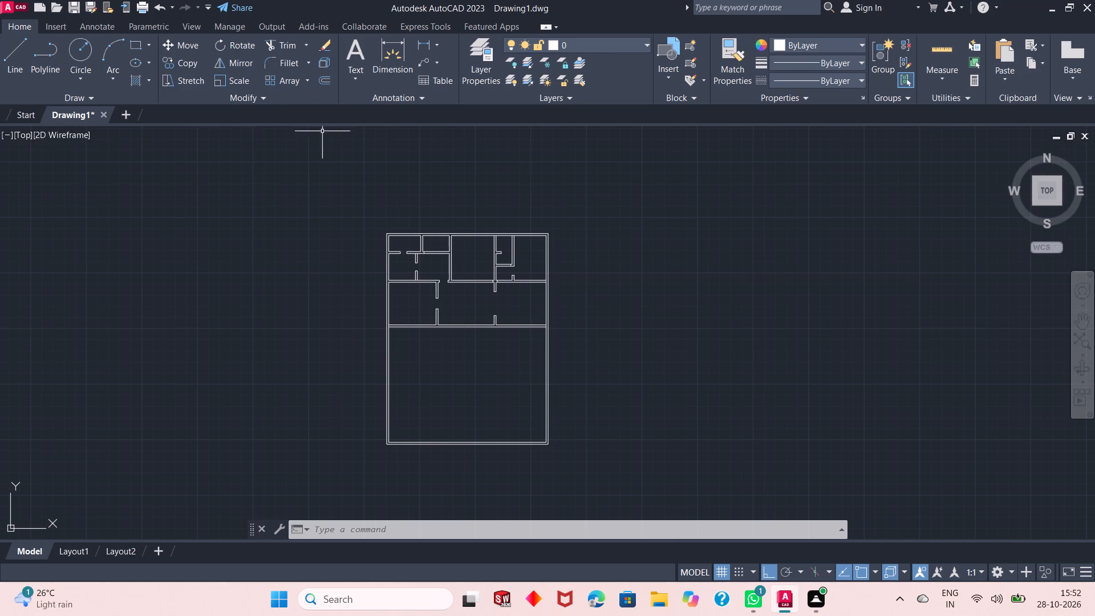
pyautogui.scroll(2, 416, 356)
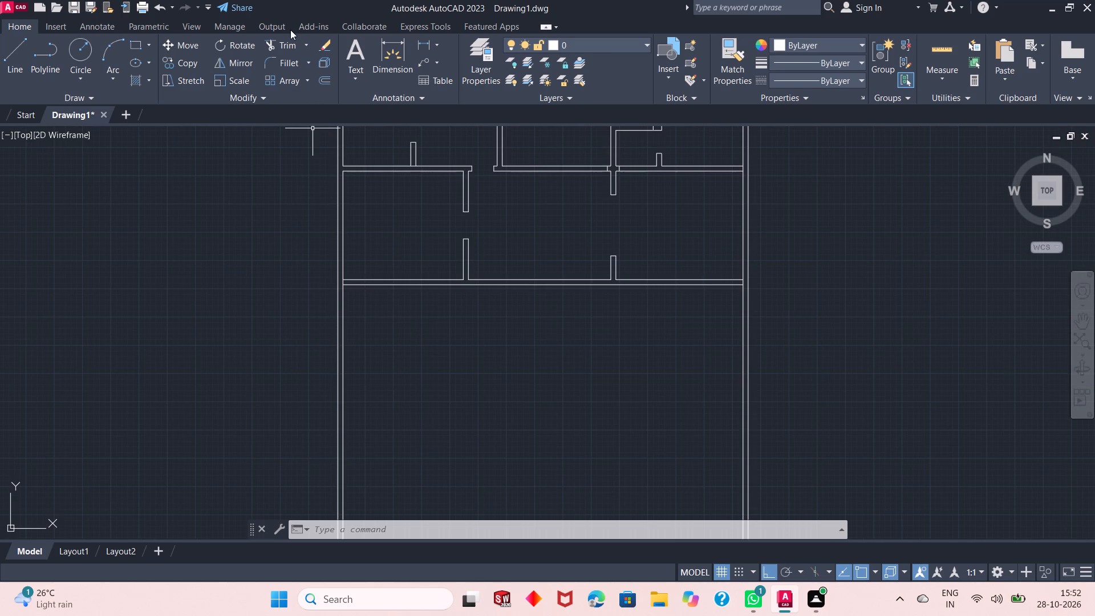
pyautogui.click(286, 43)
pyautogui.scroll(2, 382, 217)
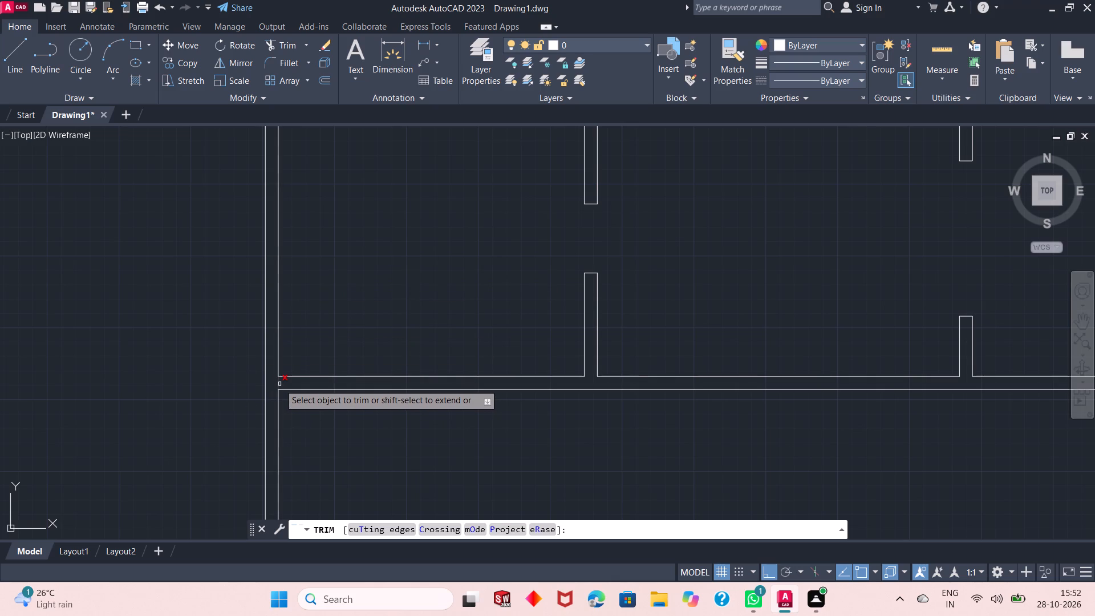
pyautogui.click(279, 384)
pyautogui.scroll(-3, 313, 344)
pyautogui.scroll(2, 506, 344)
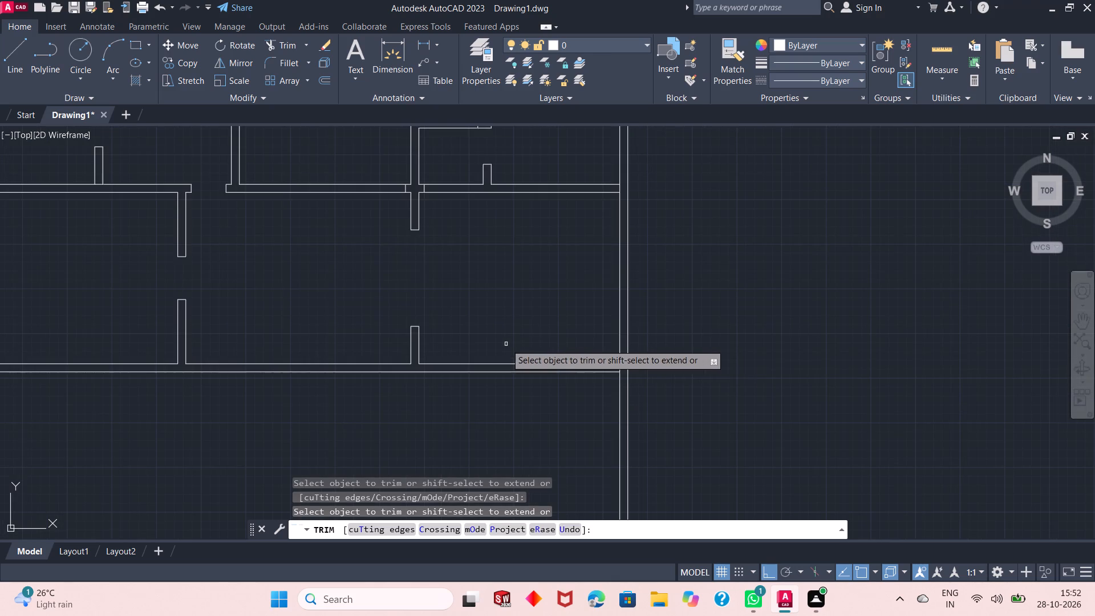
pyautogui.scroll(2, 619, 365)
pyautogui.click(613, 372)
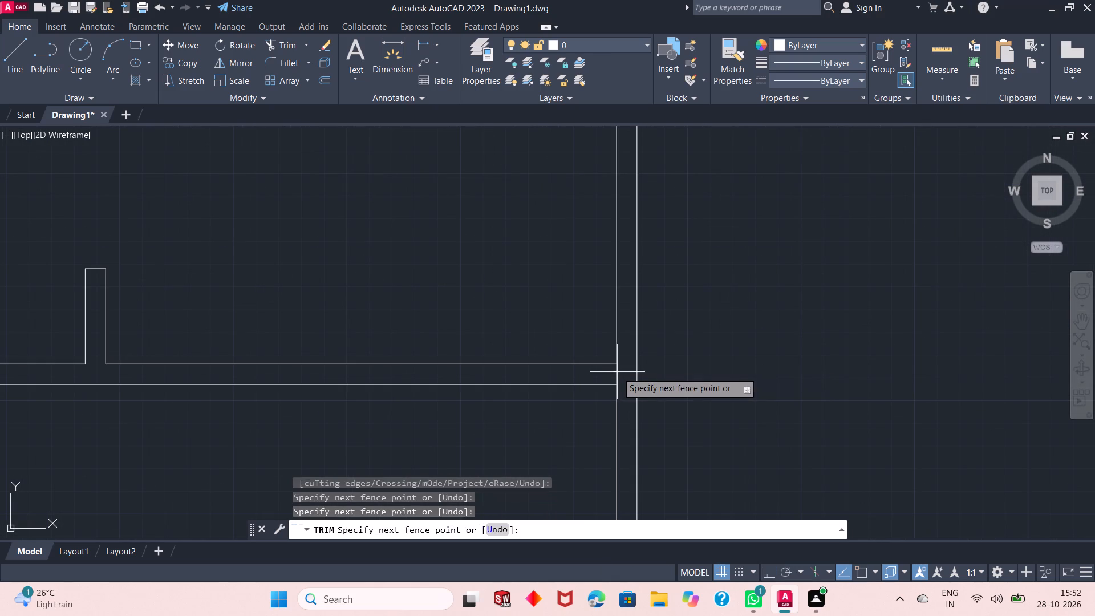
pyautogui.click(618, 372)
pyautogui.rightClick(647, 322)
pyautogui.click(662, 327)
pyautogui.scroll(-2, 635, 304)
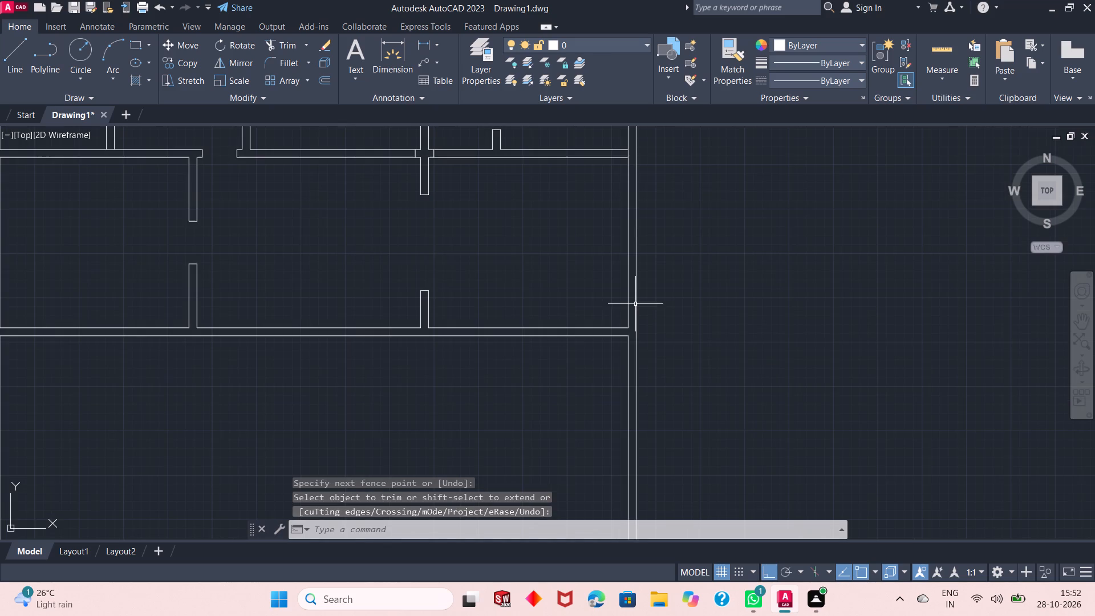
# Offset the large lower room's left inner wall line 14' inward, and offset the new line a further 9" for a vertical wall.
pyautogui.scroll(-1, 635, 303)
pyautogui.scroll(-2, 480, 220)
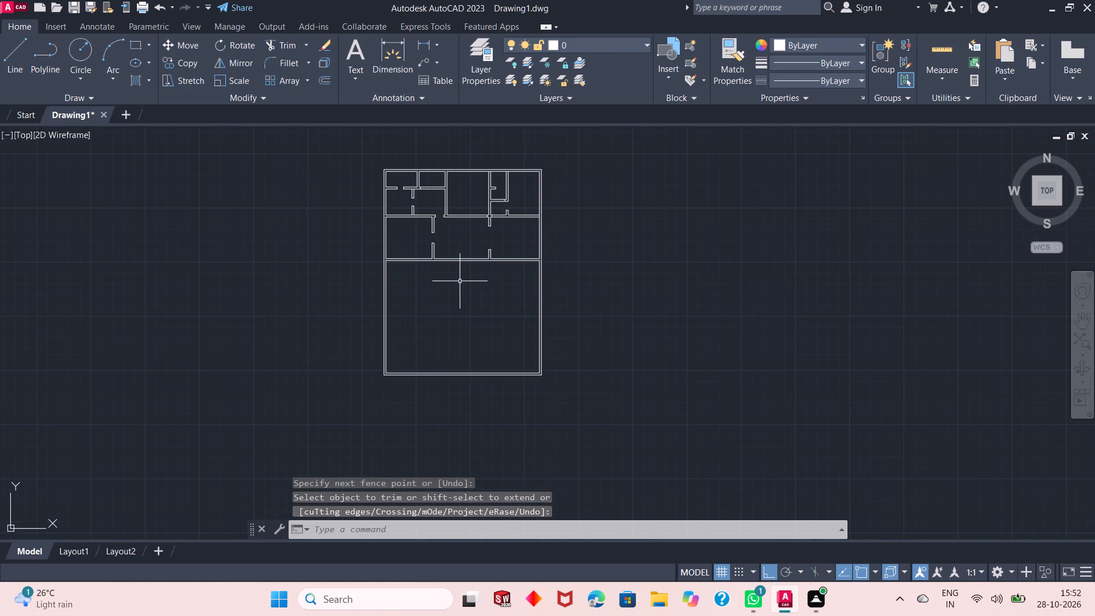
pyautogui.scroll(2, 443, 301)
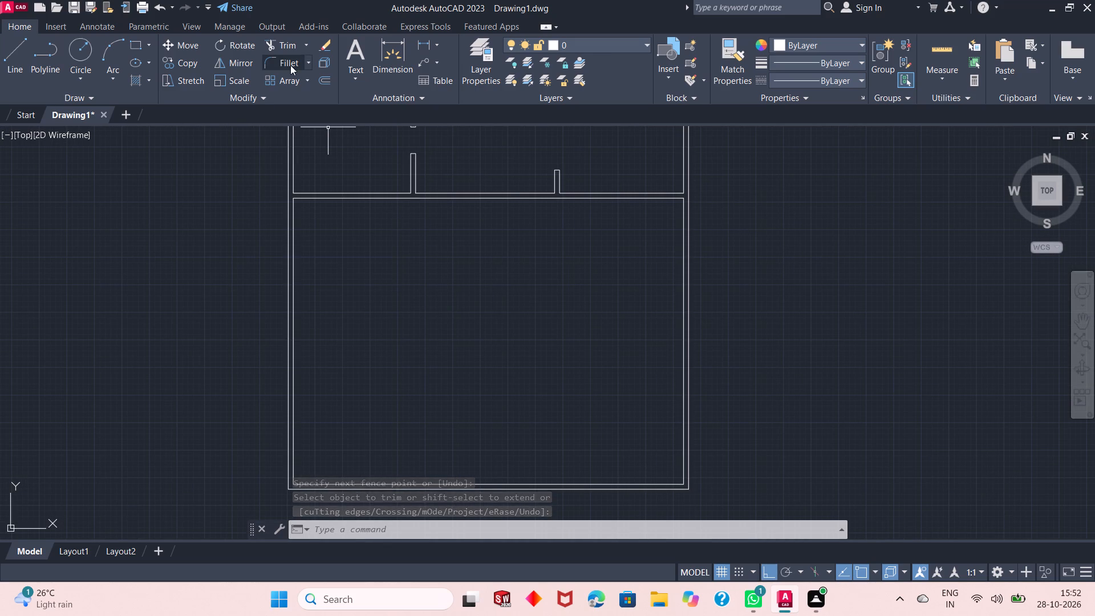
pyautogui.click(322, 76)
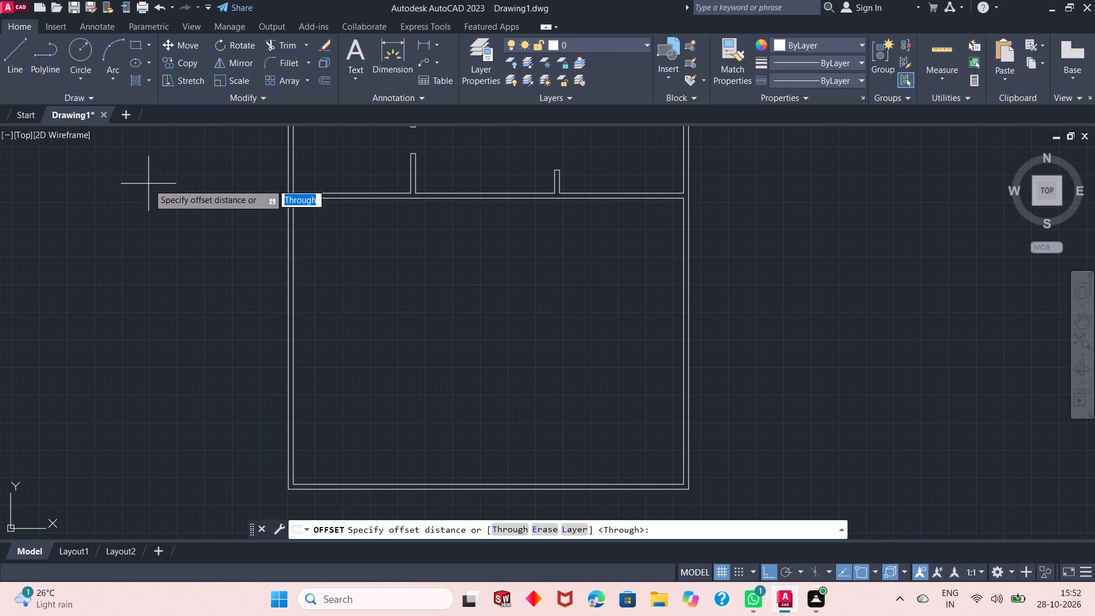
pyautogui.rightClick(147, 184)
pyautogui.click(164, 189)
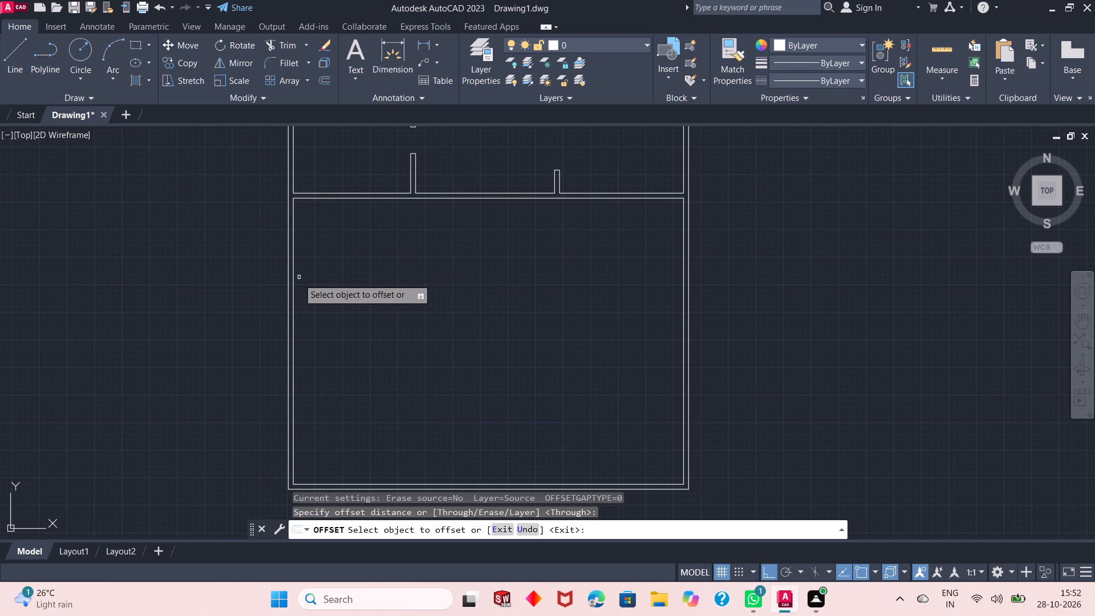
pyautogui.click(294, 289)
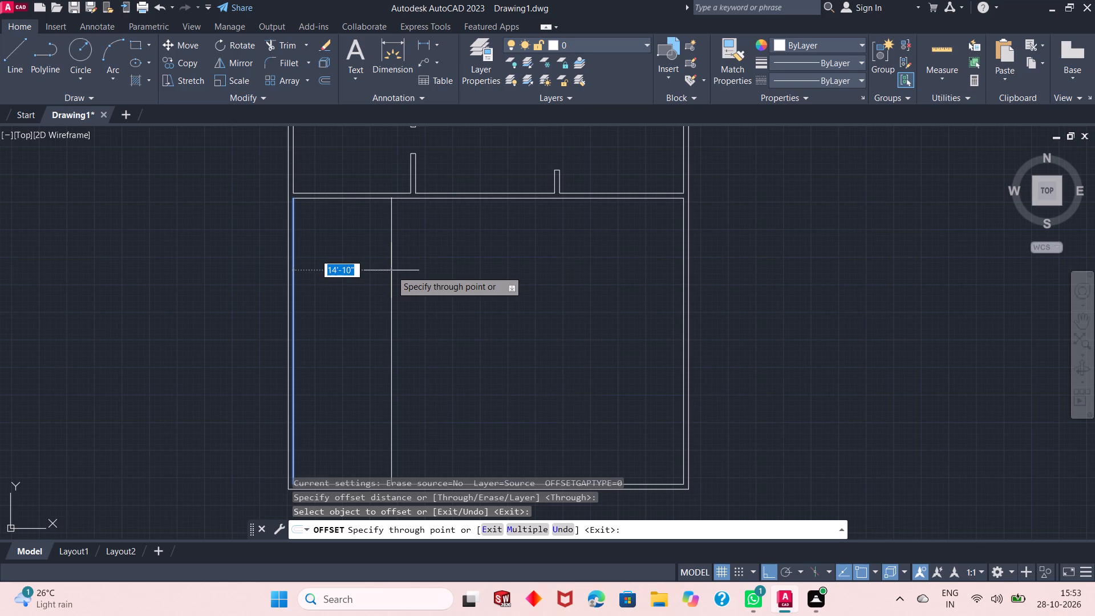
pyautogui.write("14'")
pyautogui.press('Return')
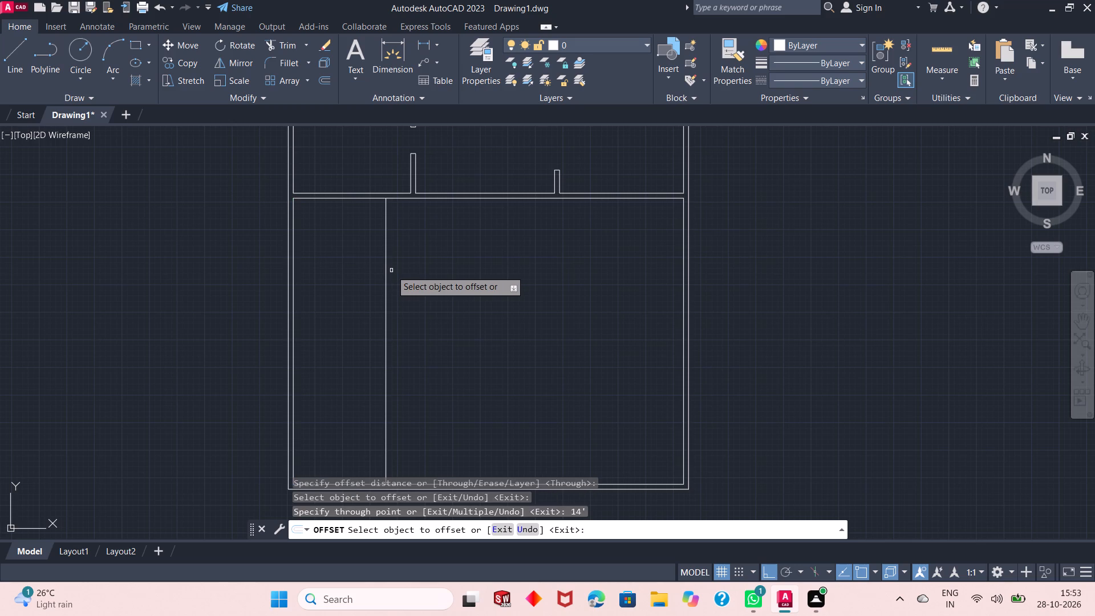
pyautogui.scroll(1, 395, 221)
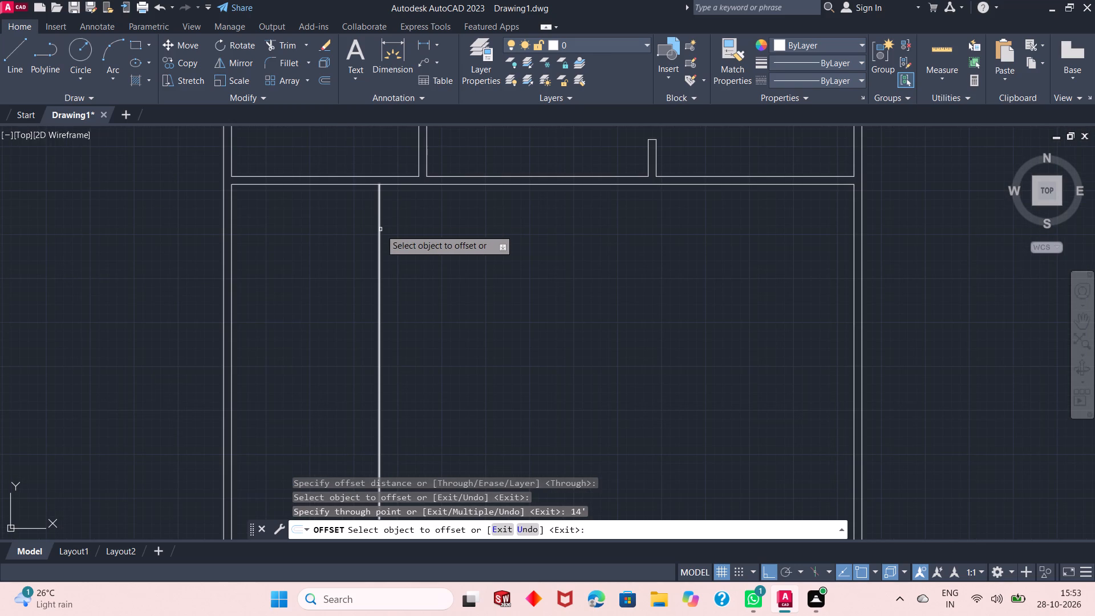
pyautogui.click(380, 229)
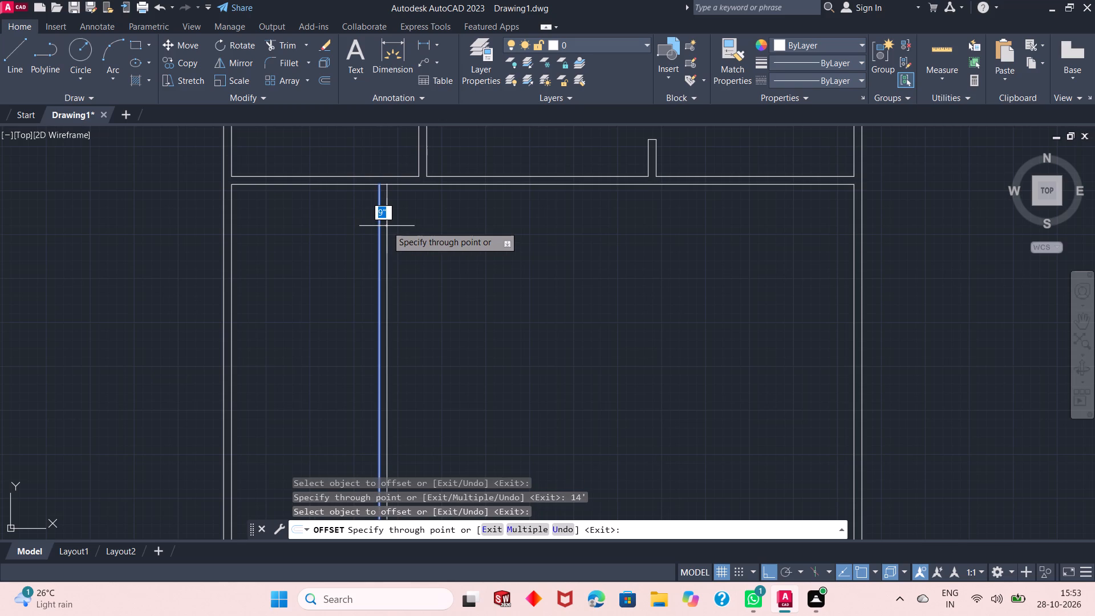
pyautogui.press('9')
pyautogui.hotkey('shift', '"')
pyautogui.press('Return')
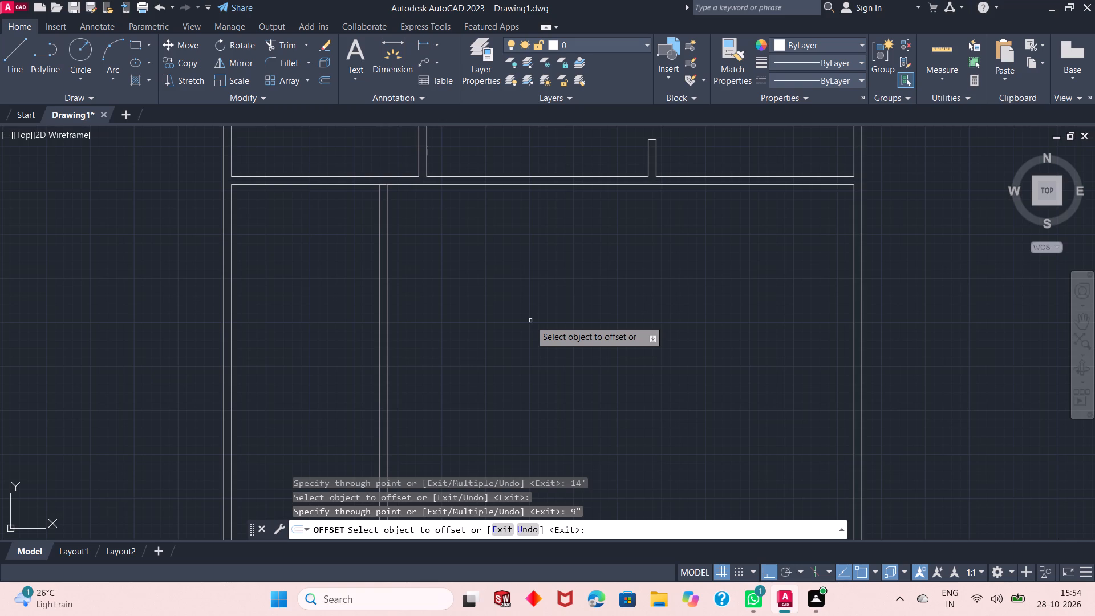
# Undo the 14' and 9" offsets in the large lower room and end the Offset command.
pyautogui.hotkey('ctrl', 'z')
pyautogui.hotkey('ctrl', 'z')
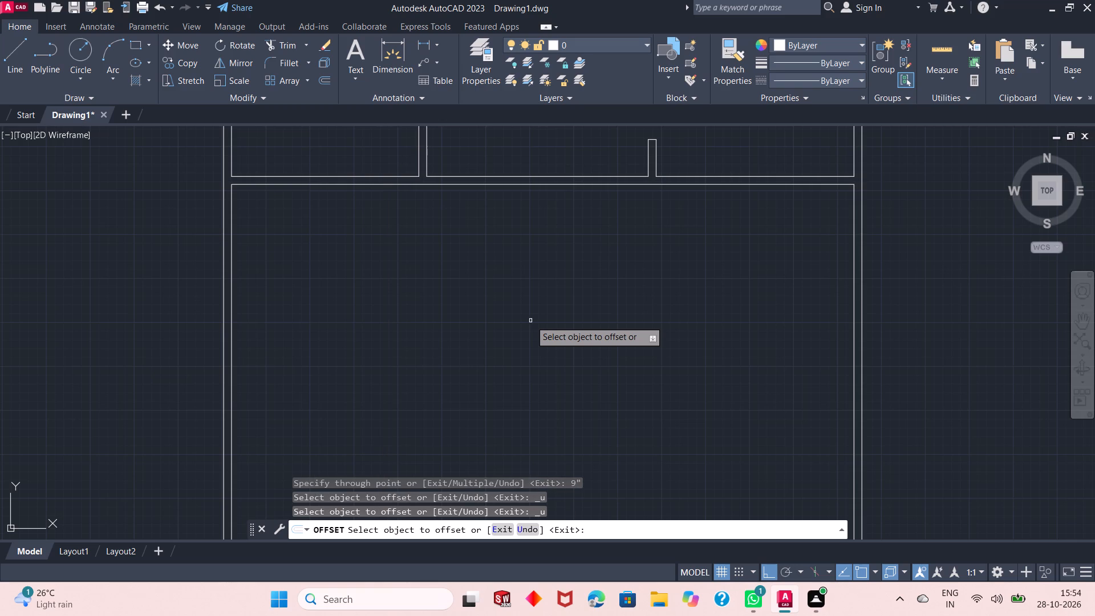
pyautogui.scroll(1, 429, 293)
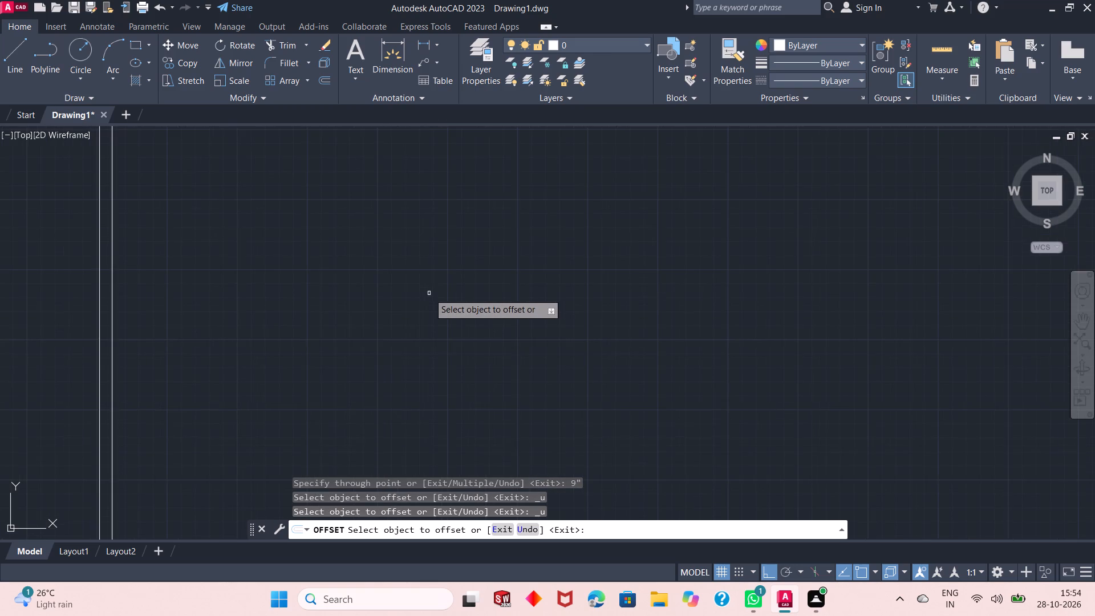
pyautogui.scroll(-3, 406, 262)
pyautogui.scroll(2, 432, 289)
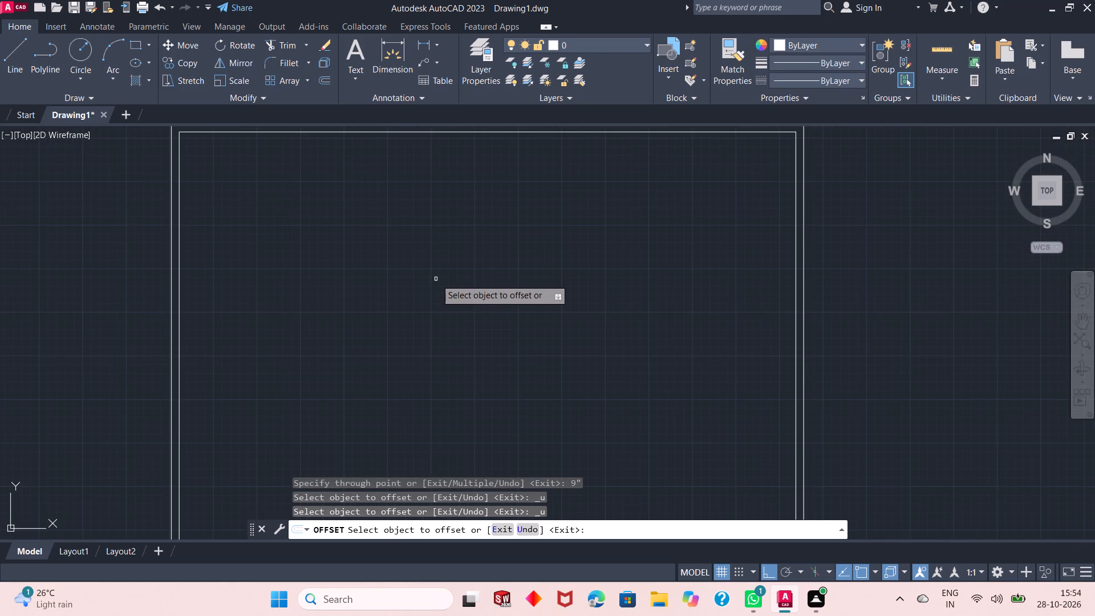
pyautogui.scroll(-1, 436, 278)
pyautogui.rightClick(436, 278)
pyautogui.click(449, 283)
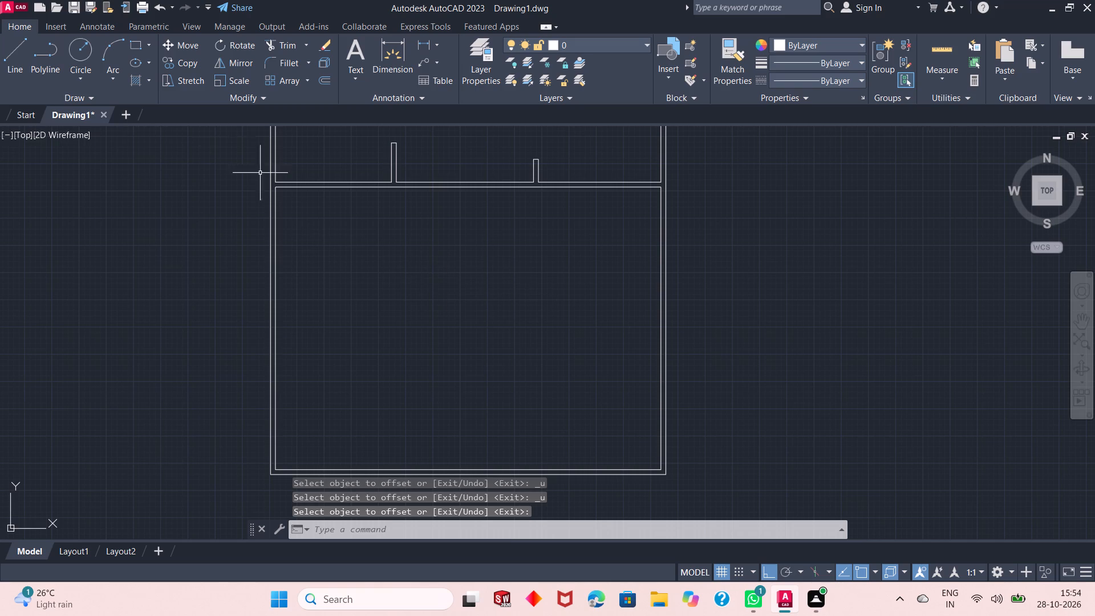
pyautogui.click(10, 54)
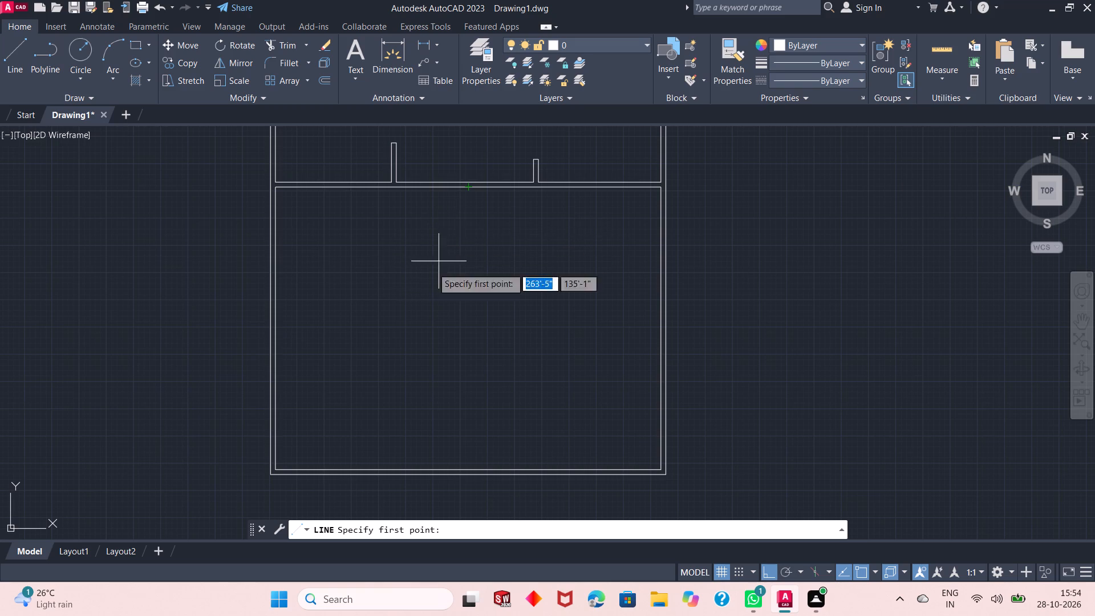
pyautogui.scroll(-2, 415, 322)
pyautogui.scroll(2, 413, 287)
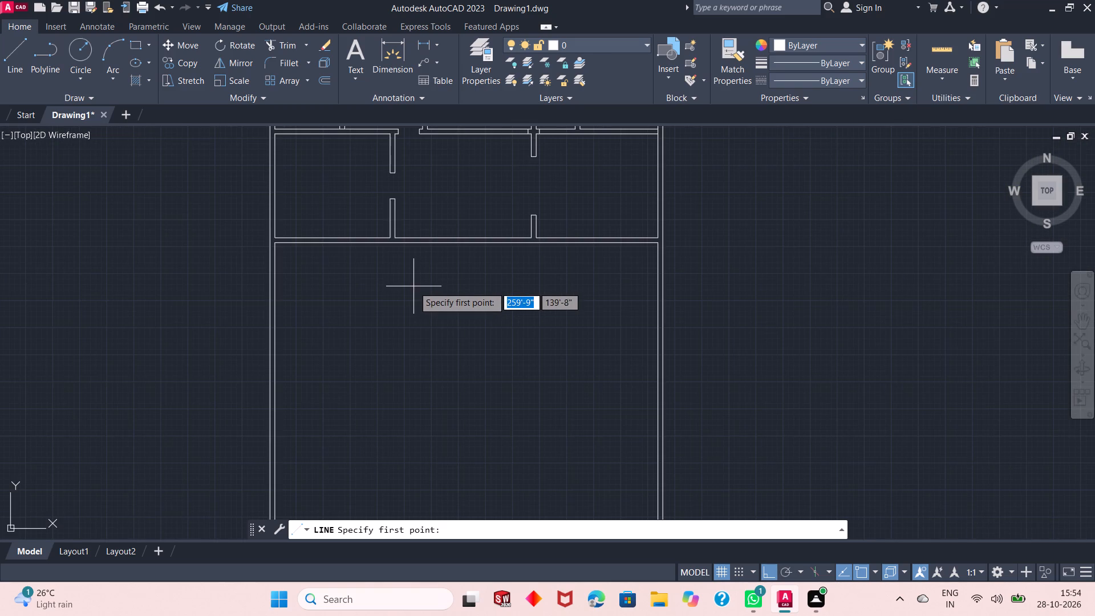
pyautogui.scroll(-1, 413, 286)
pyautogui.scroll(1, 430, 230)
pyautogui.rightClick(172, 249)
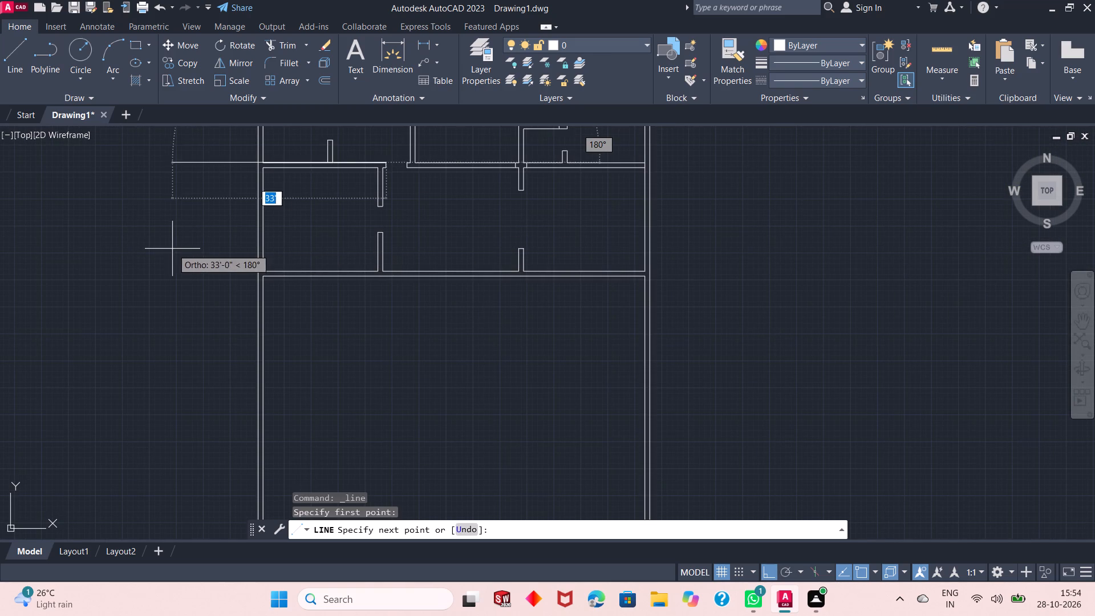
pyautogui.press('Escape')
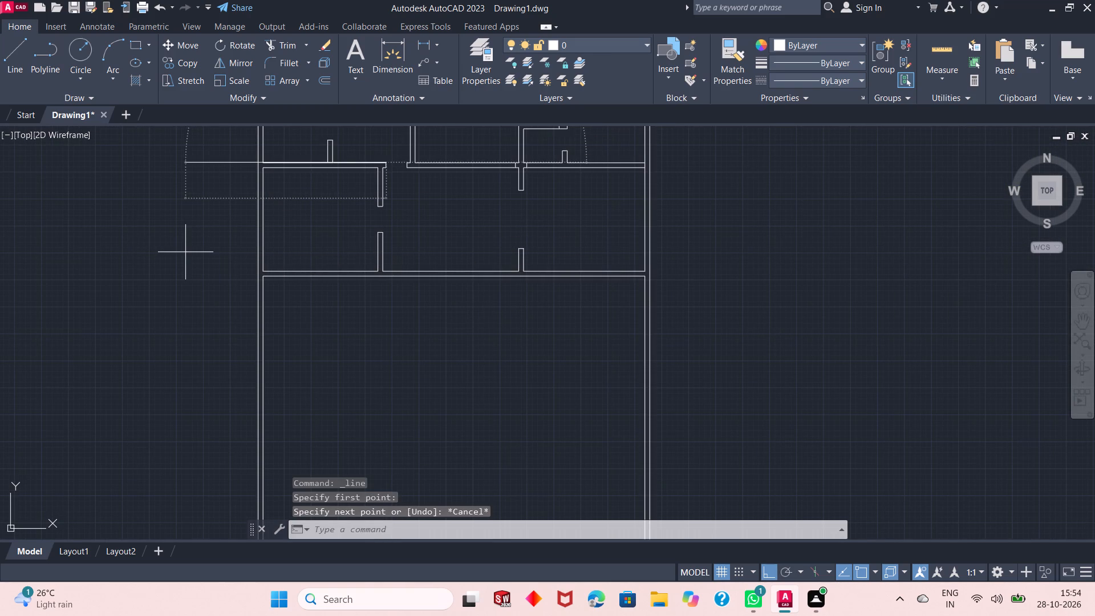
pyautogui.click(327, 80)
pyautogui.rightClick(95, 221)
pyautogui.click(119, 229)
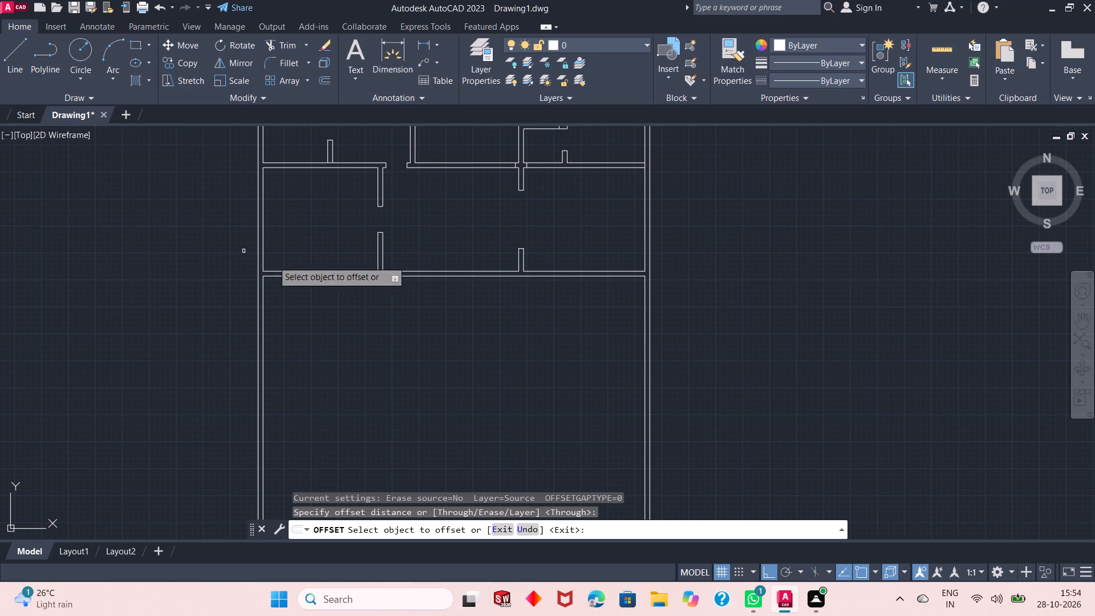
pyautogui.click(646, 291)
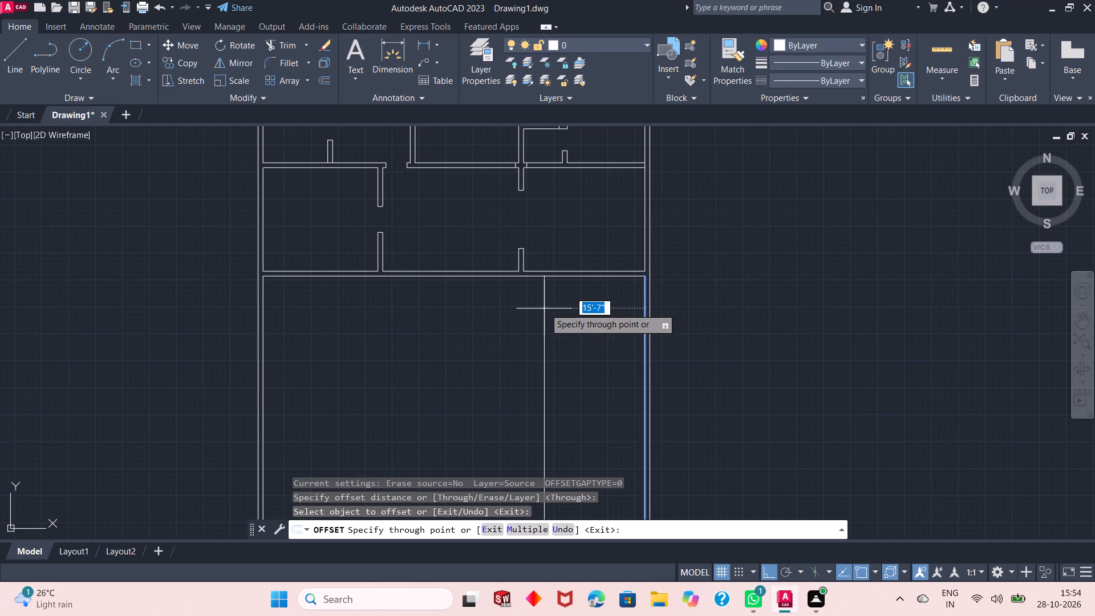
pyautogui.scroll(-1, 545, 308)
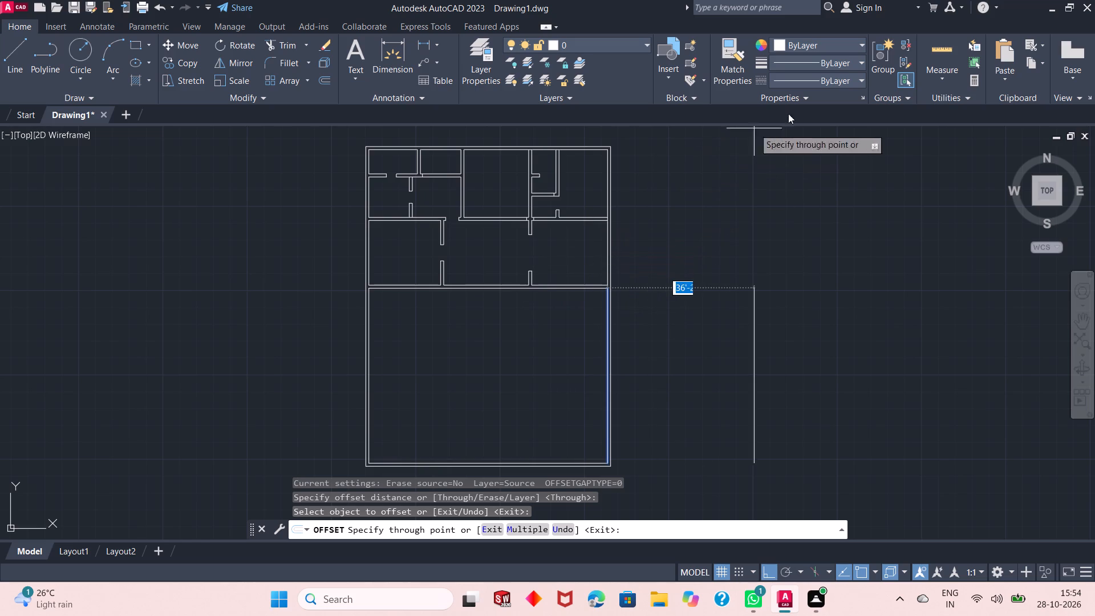
# Measure the dimensions of the upper right room with Quick measure.
pyautogui.click(942, 52)
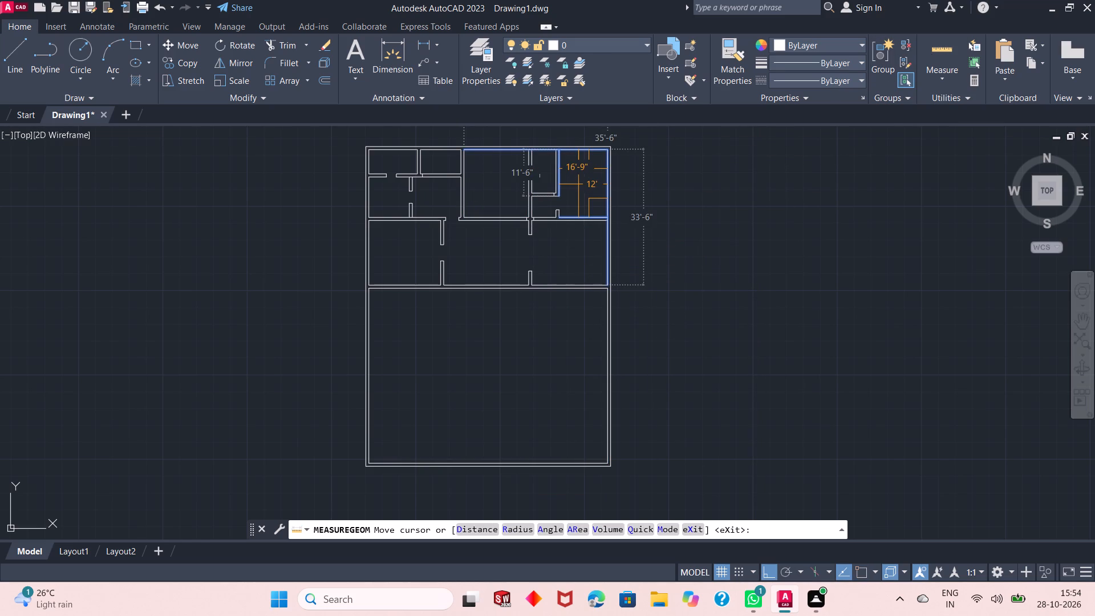
pyautogui.press('Escape')
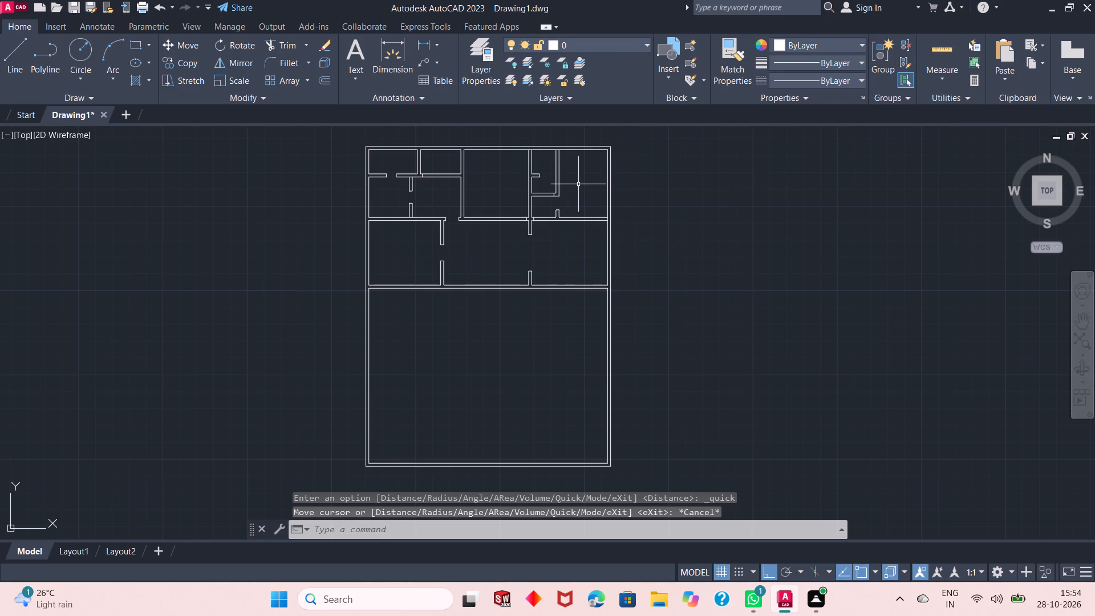
# Offset the lower room's right inner wall line 12' inward, and offset the new line a further 9" to form a vertical wall.
pyautogui.click(329, 82)
pyautogui.rightClick(284, 187)
pyautogui.click(291, 195)
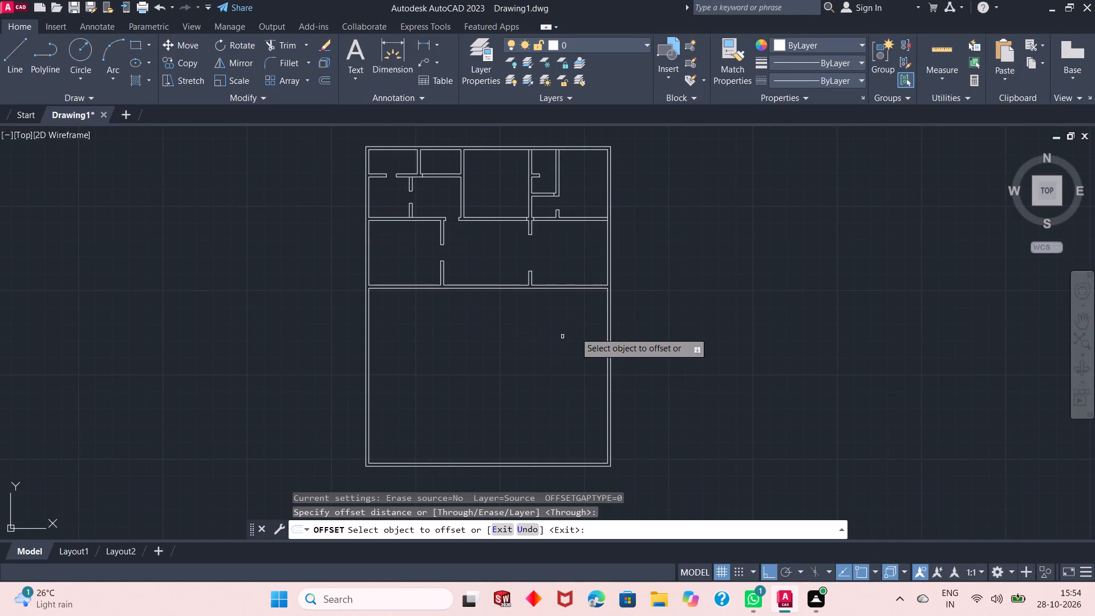
pyautogui.click(607, 309)
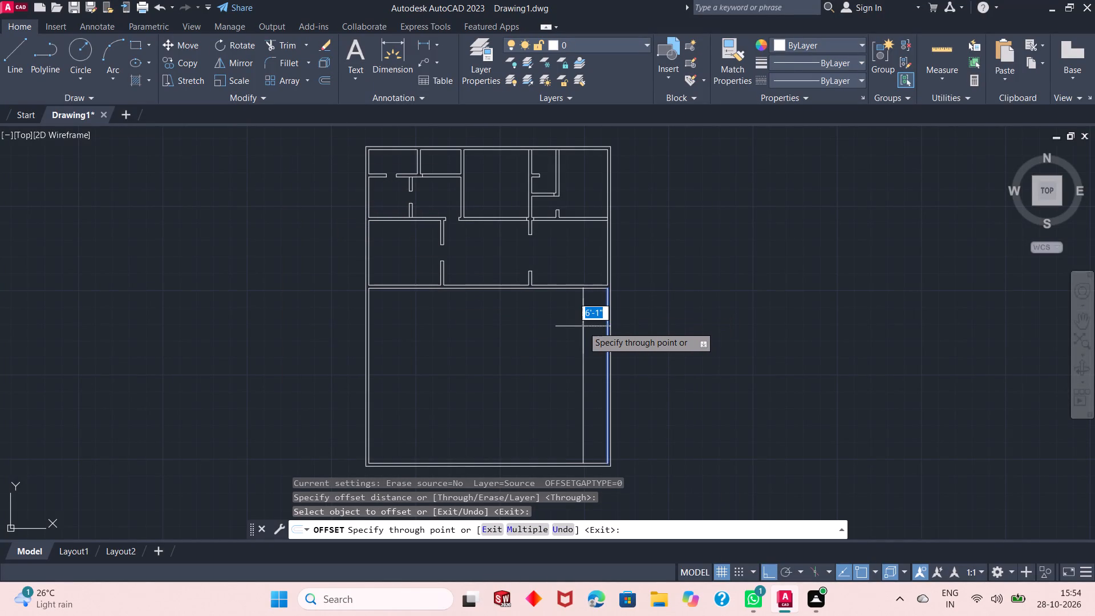
pyautogui.write("12'")
pyautogui.press('Return')
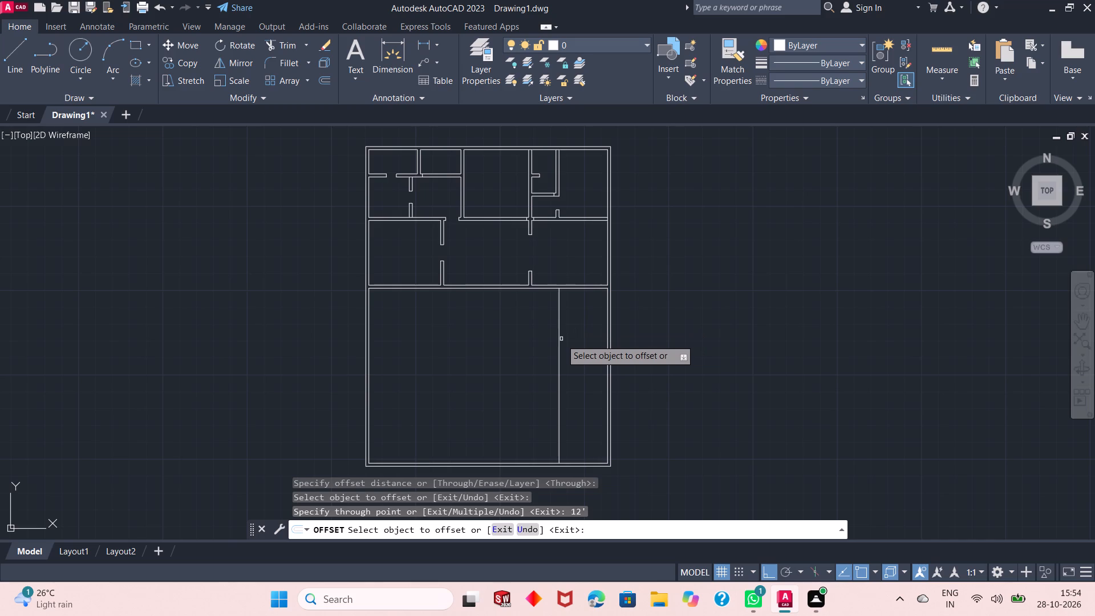
pyautogui.click(559, 328)
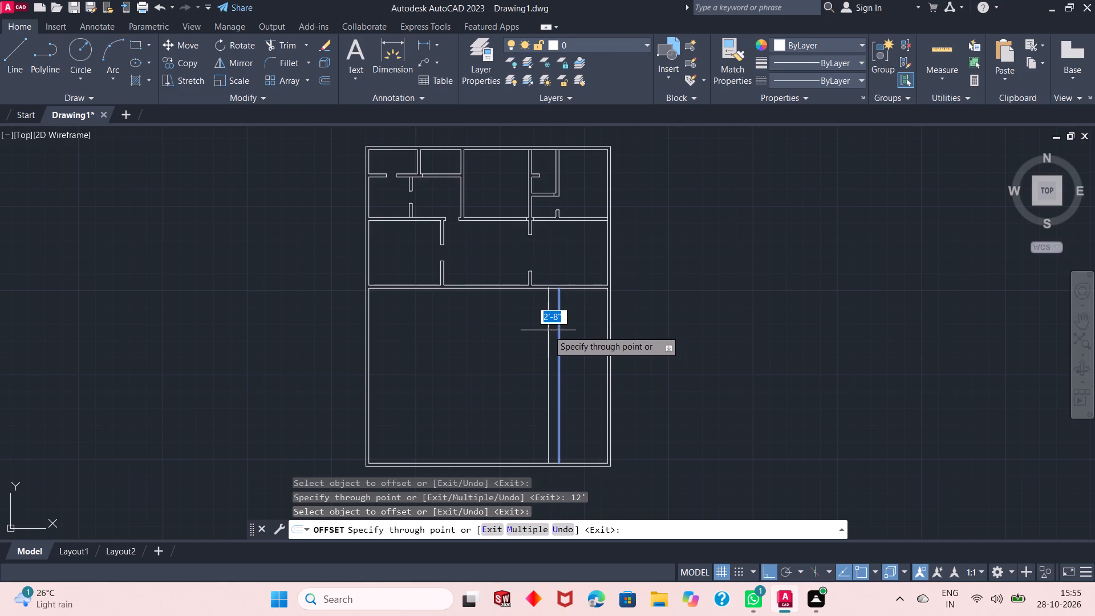
pyautogui.write('9"')
pyautogui.press('Return')
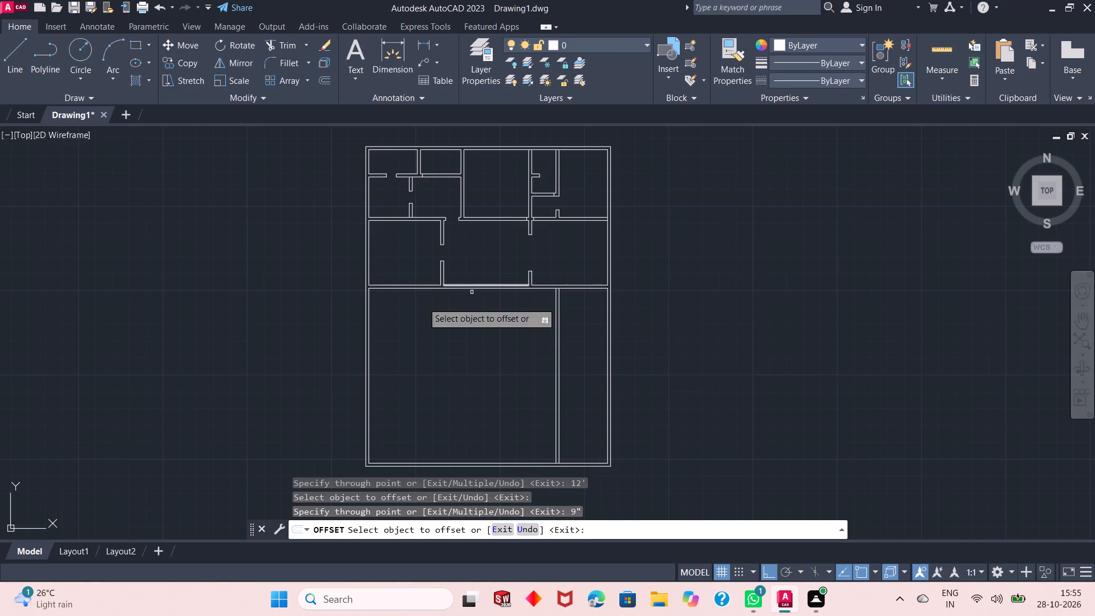
# Offset the lower room's left inner wall line 12' inward, and offset the new line a further 9" to form a vertical wall.
pyautogui.click(370, 313)
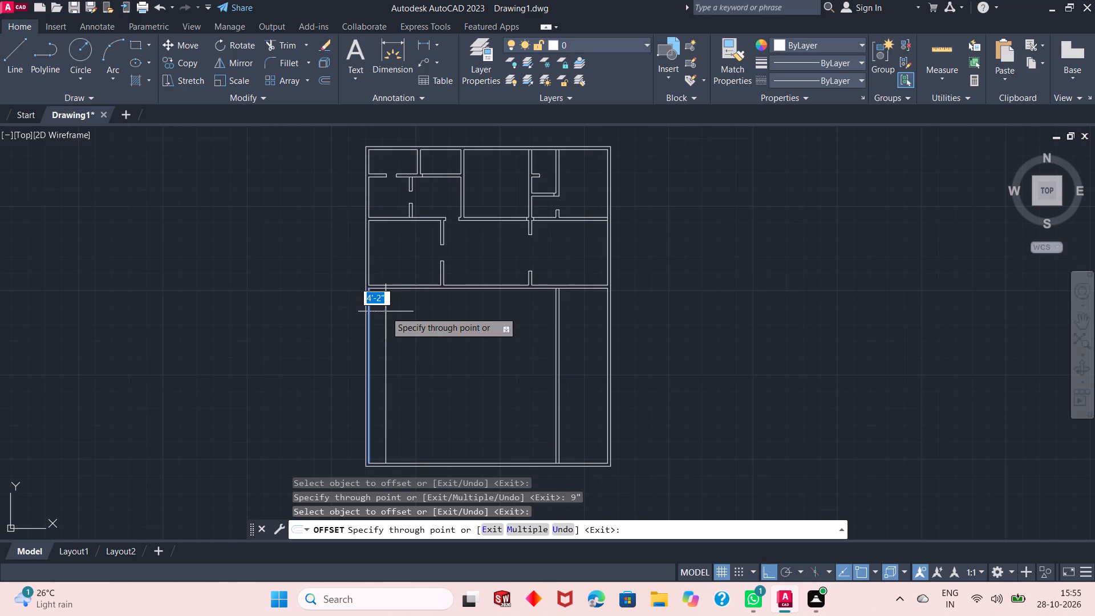
pyautogui.write("12'")
pyautogui.press('Return')
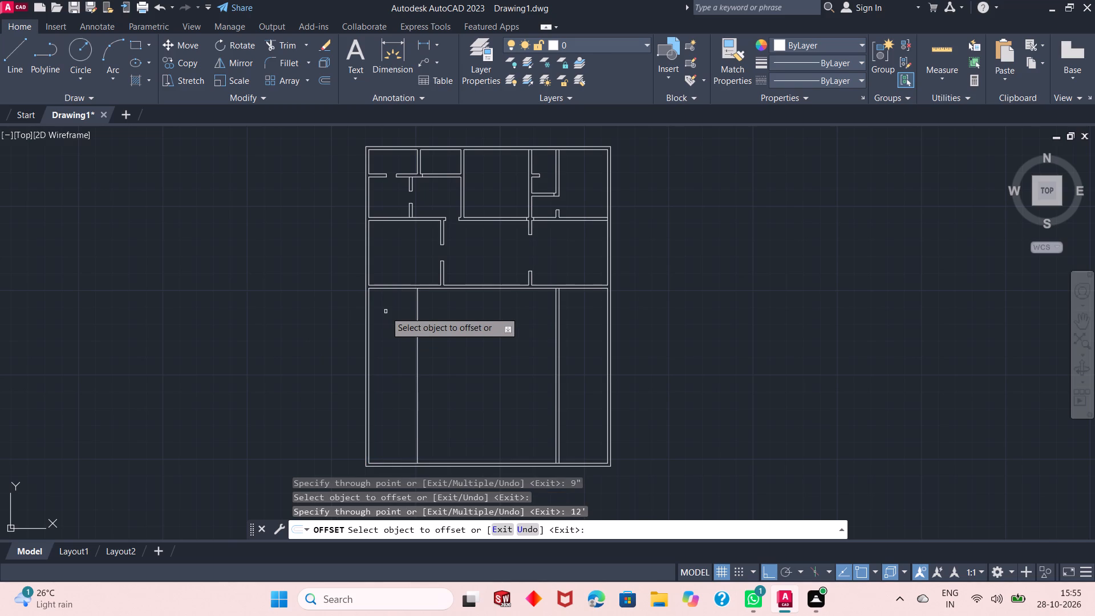
pyautogui.click(417, 317)
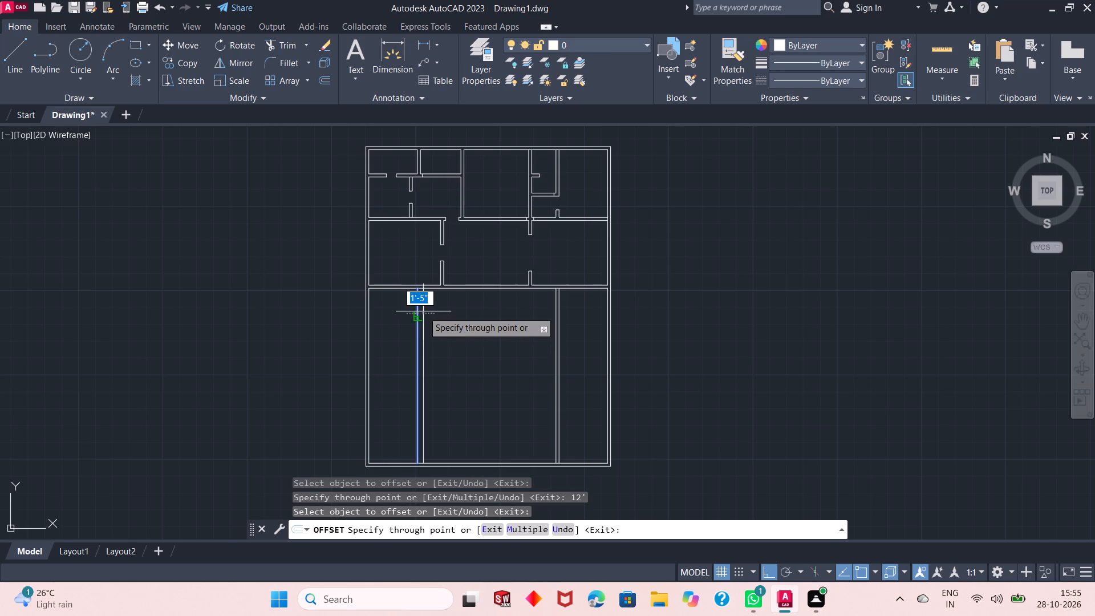
pyautogui.write('9"')
pyautogui.press('Return')
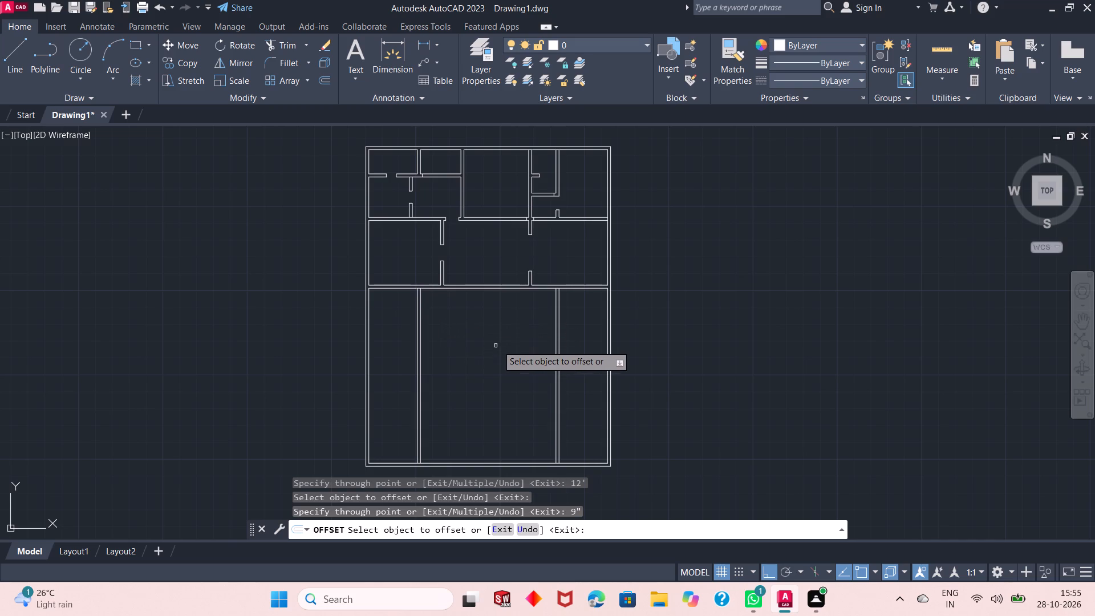
pyautogui.scroll(-2, 499, 345)
pyautogui.scroll(3, 500, 345)
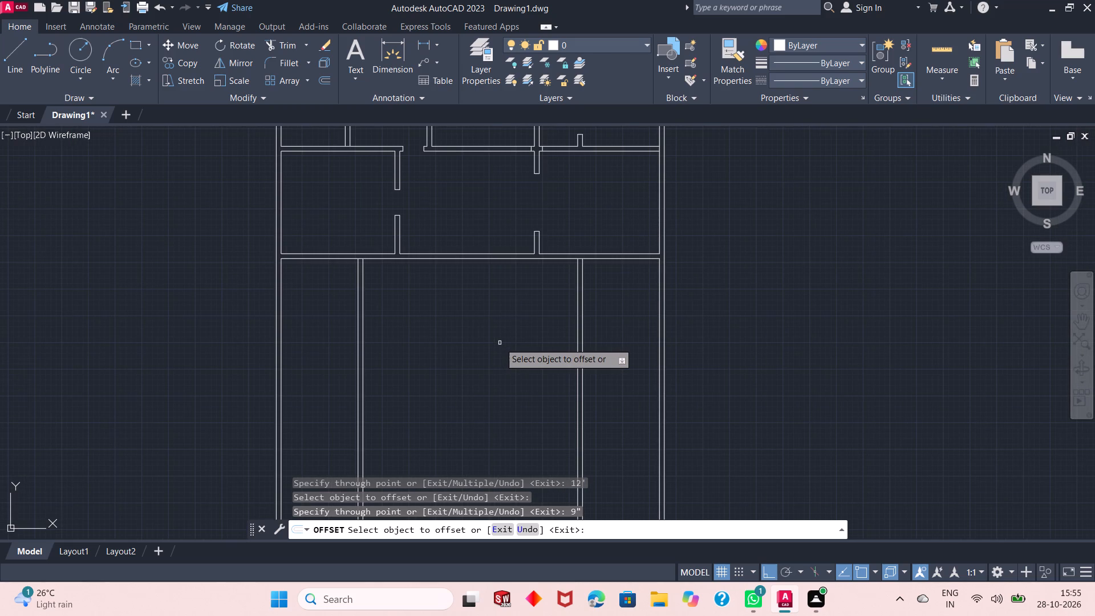
pyautogui.rightClick(409, 295)
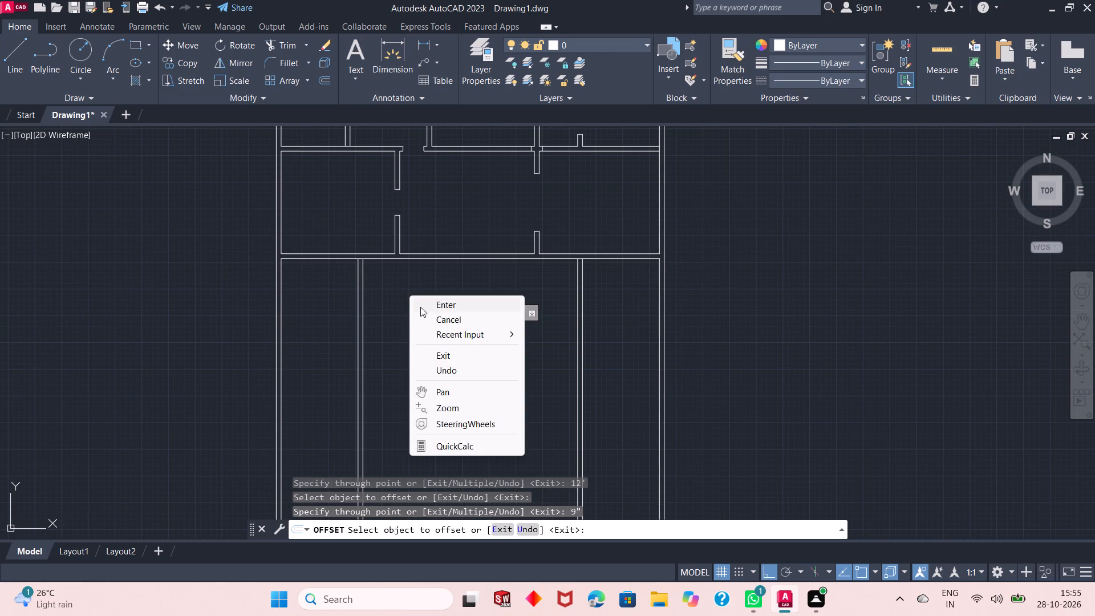
pyautogui.click(422, 307)
# Trim the lower line of the horizontal wall between the two faces of each new vertical wall to open both junctions.
pyautogui.scroll(1, 423, 305)
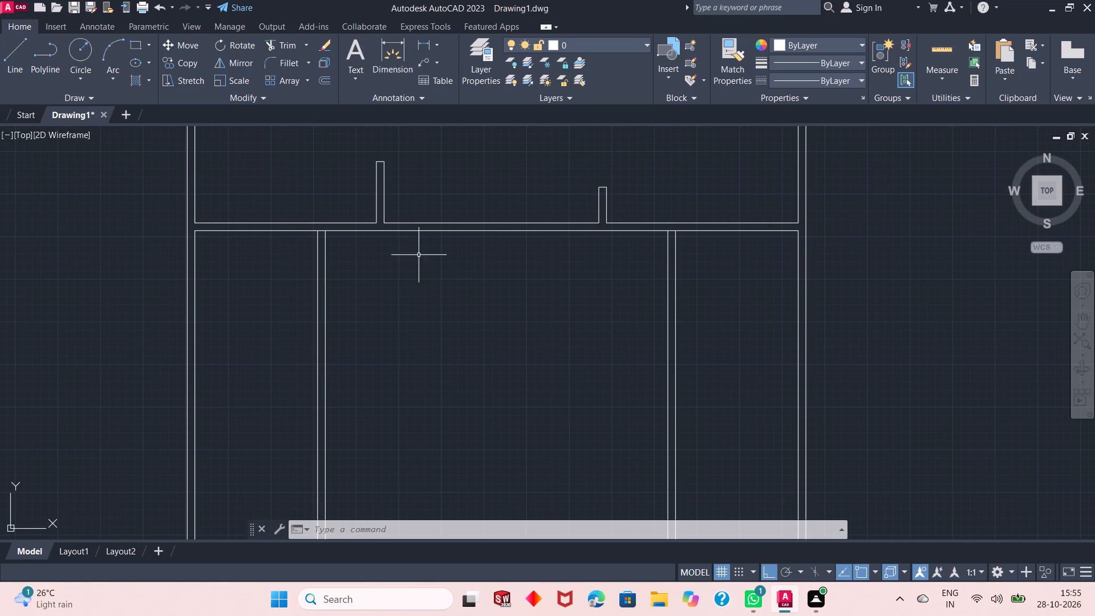
pyautogui.scroll(1, 419, 255)
pyautogui.click(291, 47)
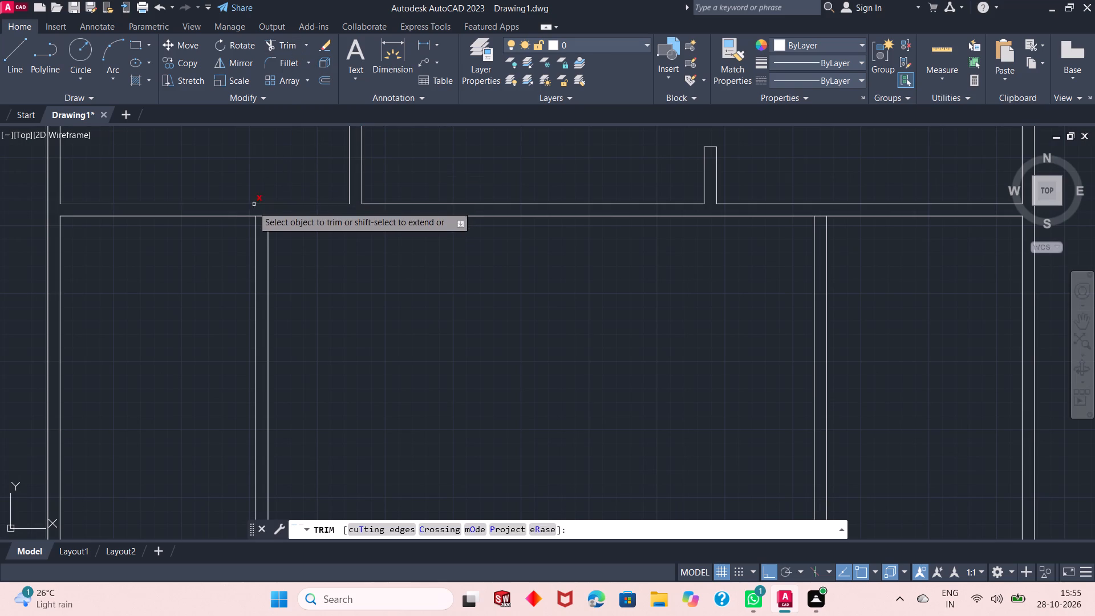
pyautogui.click(259, 216)
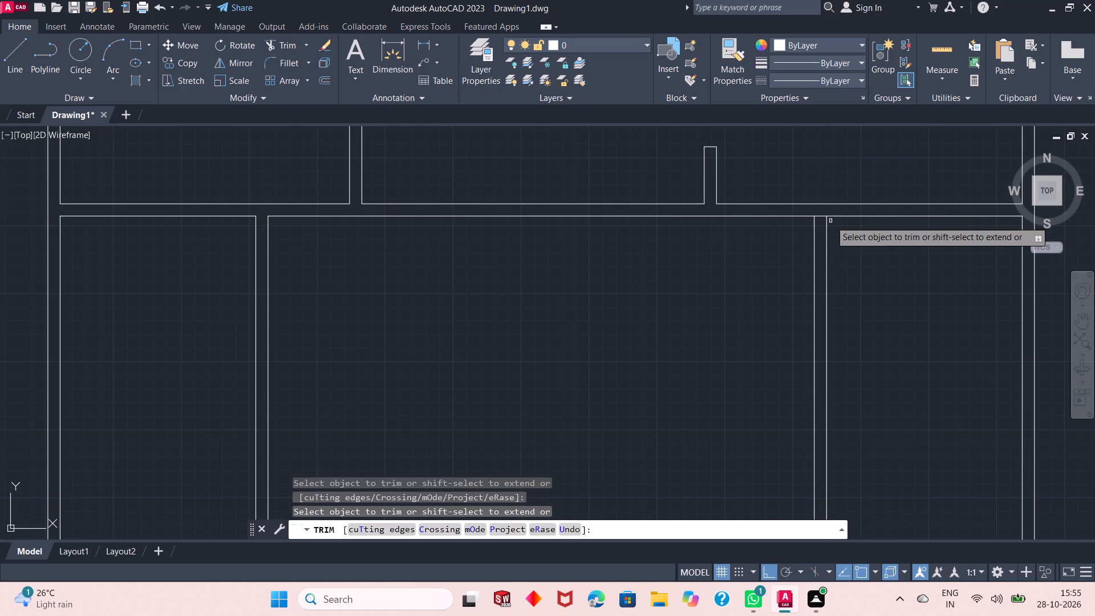
pyautogui.click(816, 216)
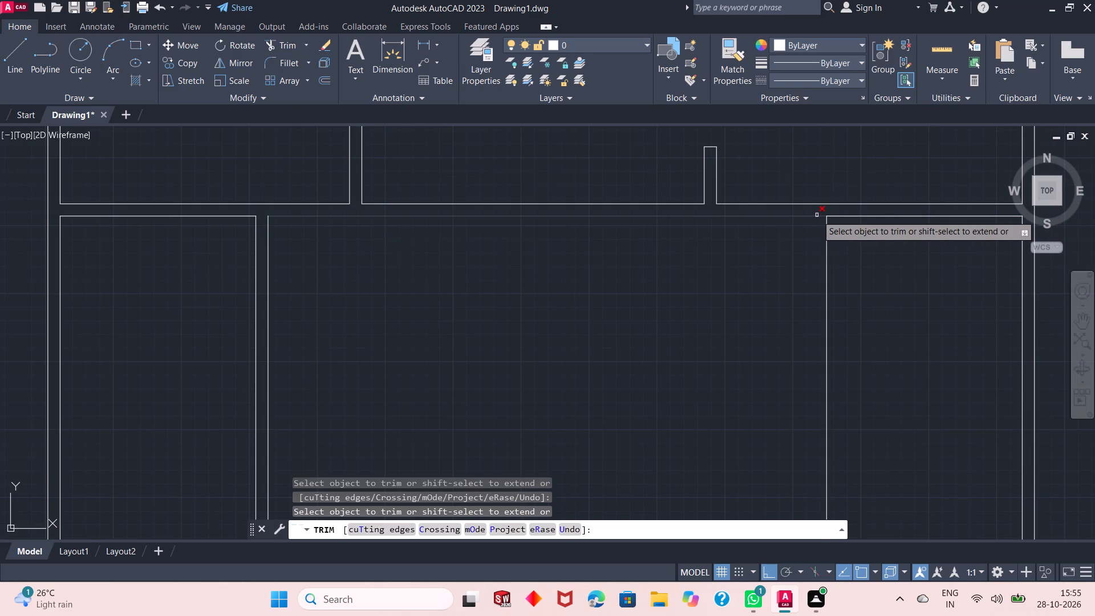
pyautogui.hotkey('ctrl', 'z')
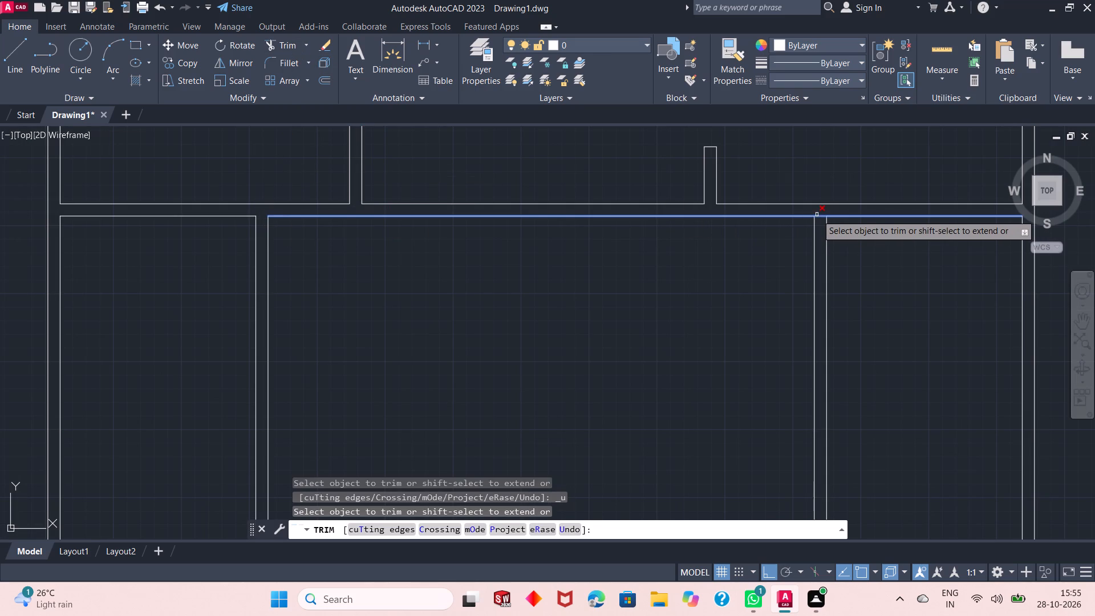
pyautogui.click(822, 218)
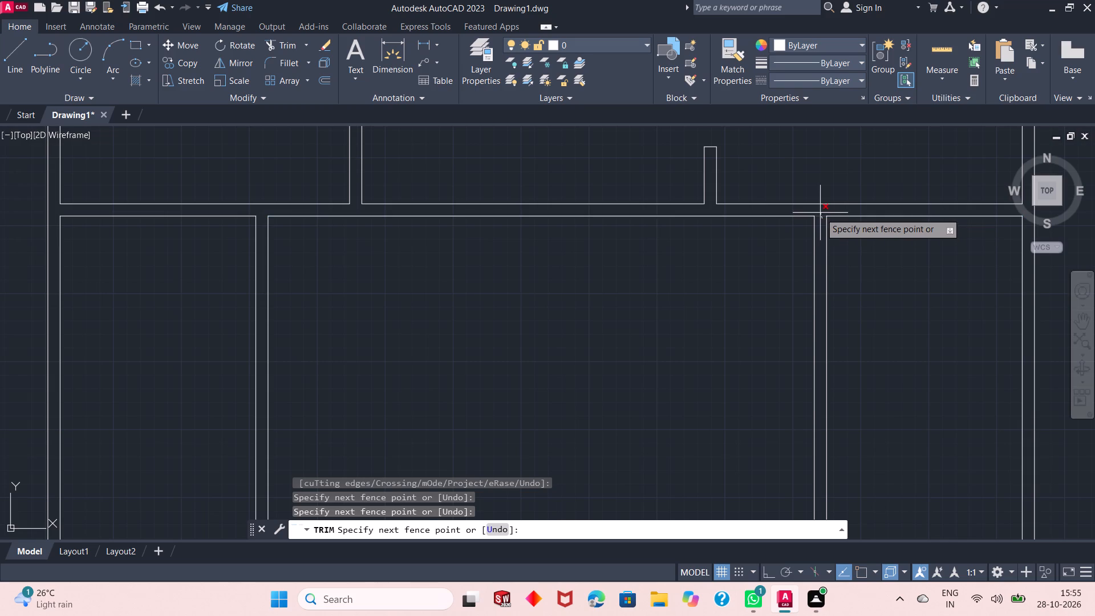
pyautogui.click(820, 213)
pyautogui.rightClick(662, 287)
pyautogui.click(679, 295)
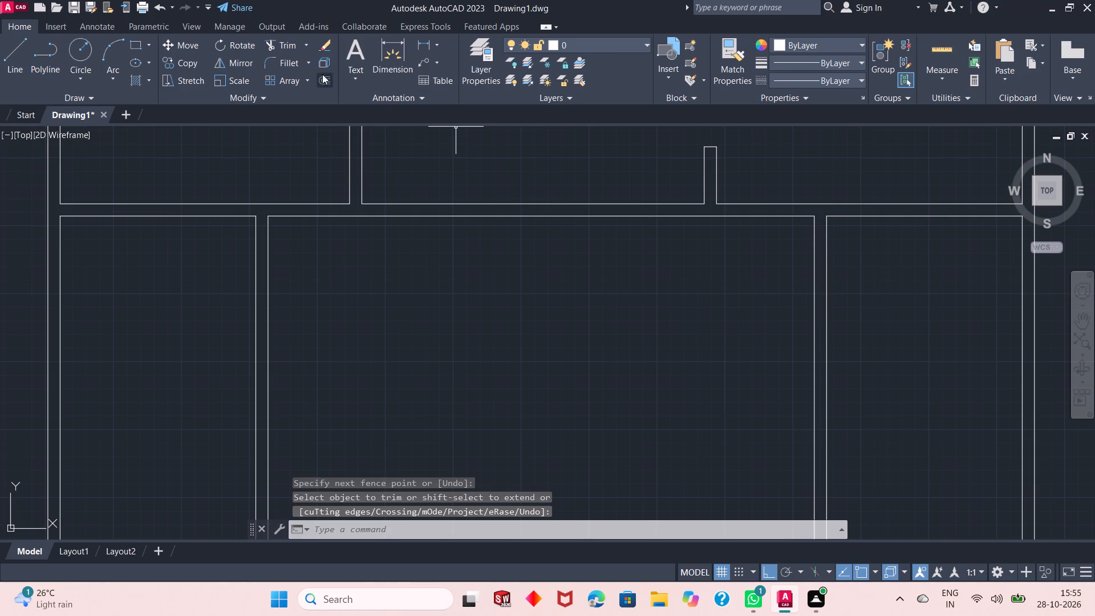
# Extend the top lines of the lower left and lower right rooms across the vertical walls to the middle room's wall lines.
pyautogui.click(306, 51)
pyautogui.click(294, 92)
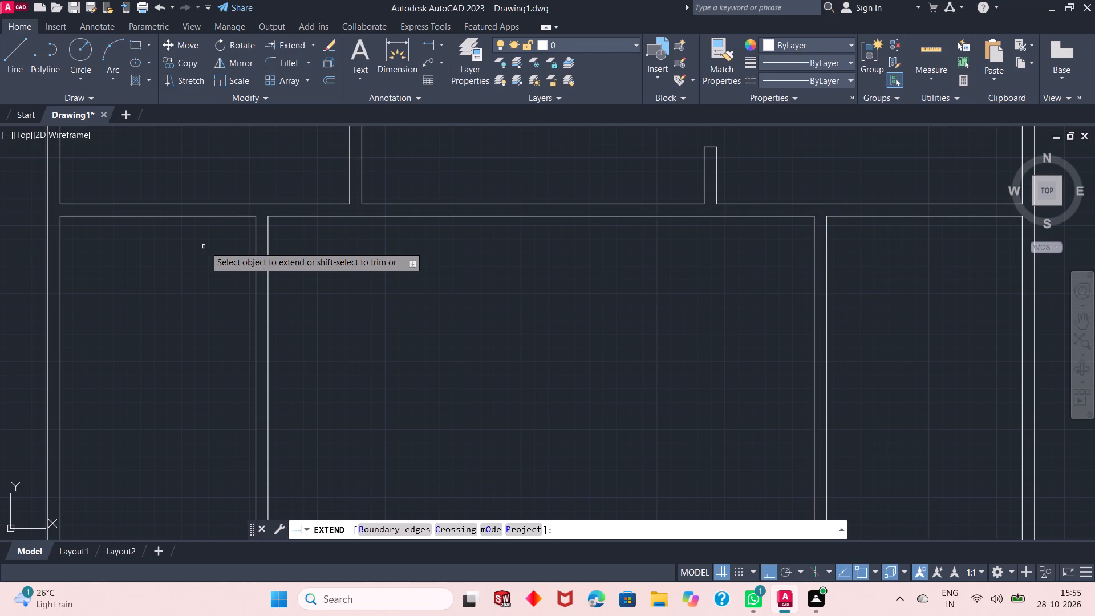
pyautogui.click(228, 217)
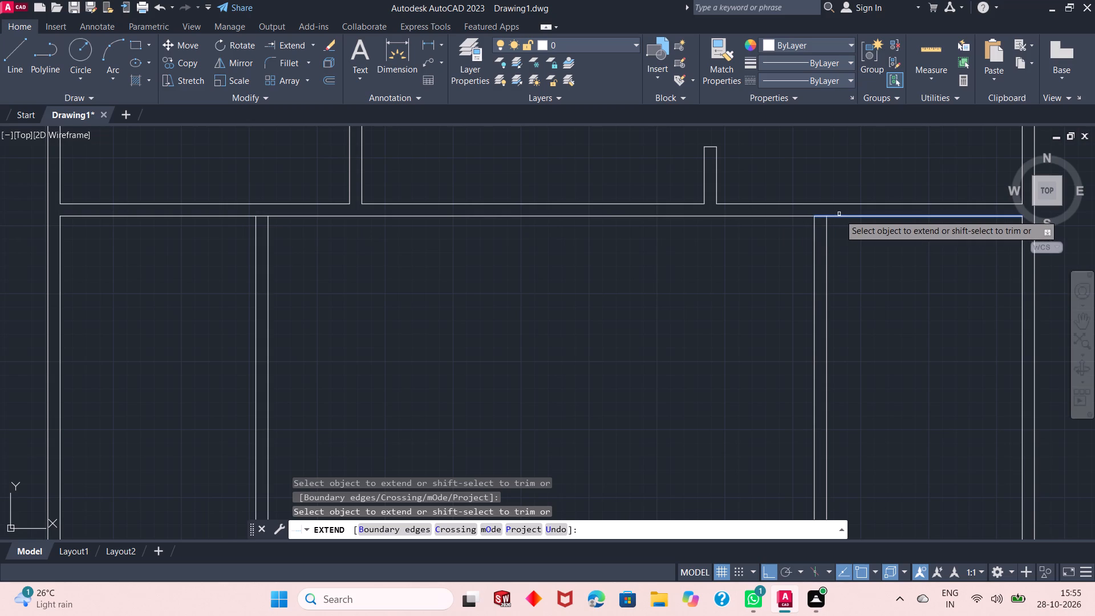
pyautogui.click(839, 217)
pyautogui.rightClick(510, 244)
pyautogui.click(533, 248)
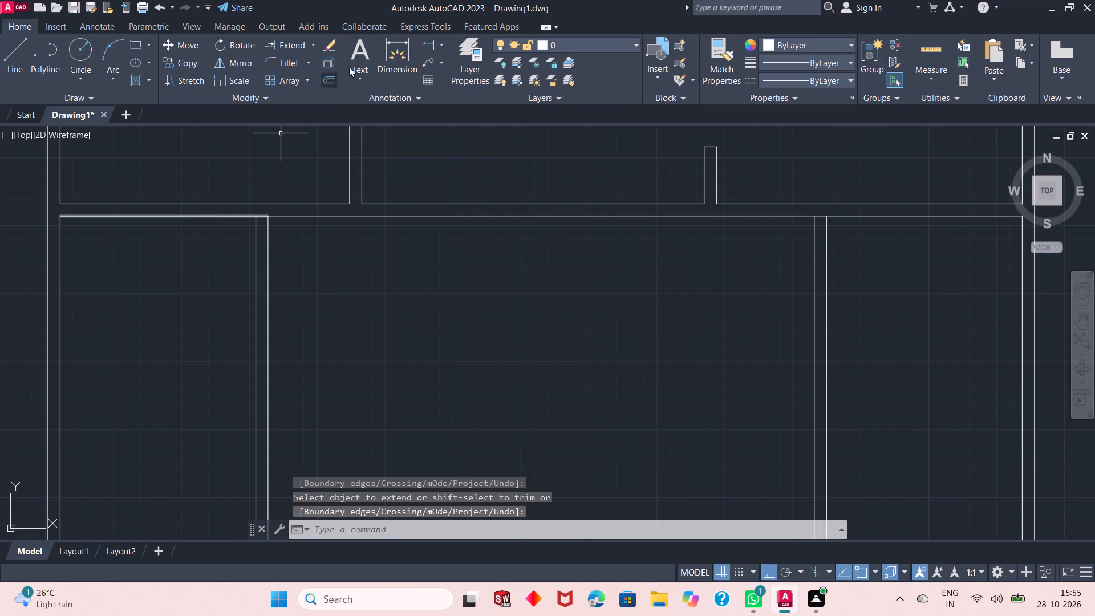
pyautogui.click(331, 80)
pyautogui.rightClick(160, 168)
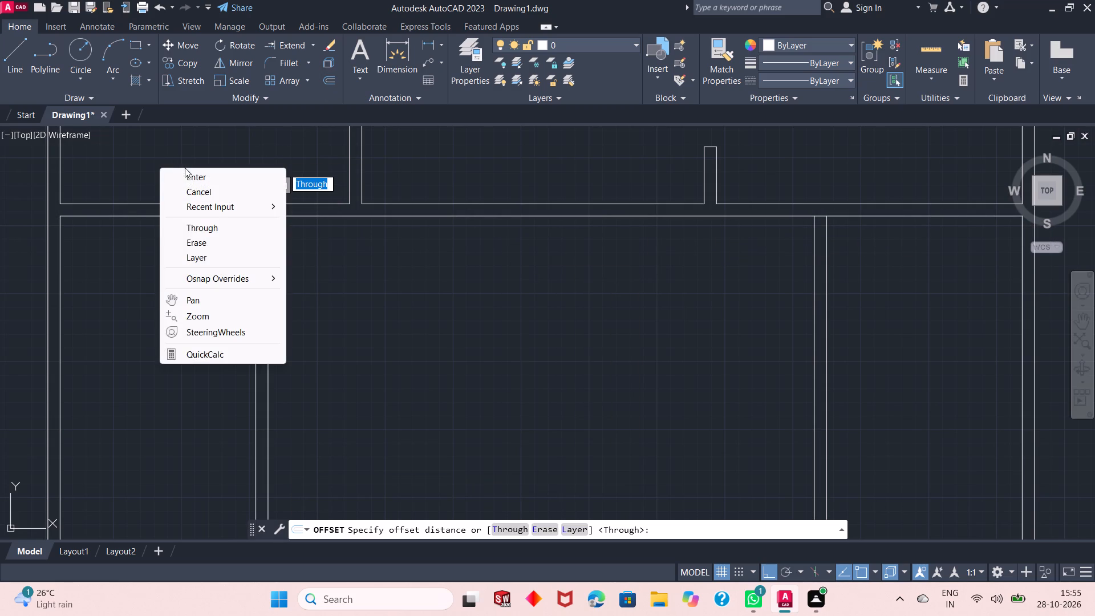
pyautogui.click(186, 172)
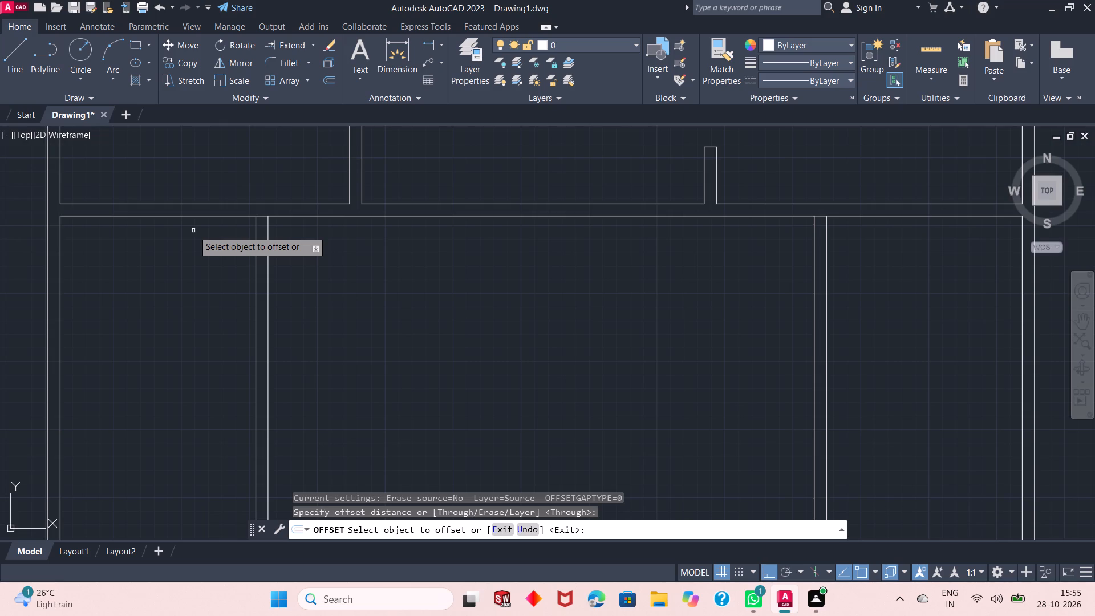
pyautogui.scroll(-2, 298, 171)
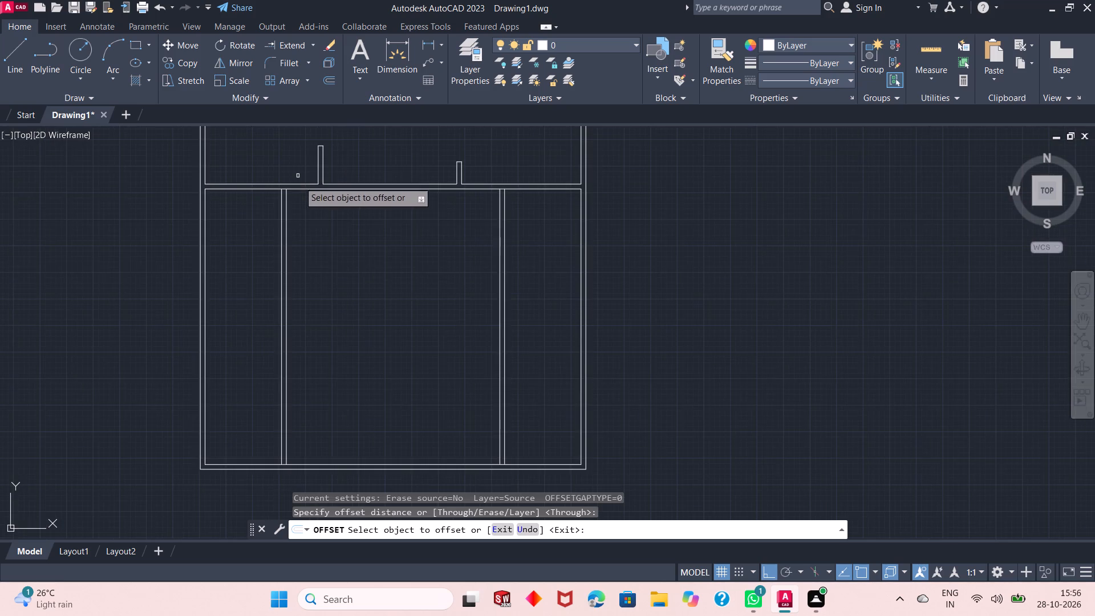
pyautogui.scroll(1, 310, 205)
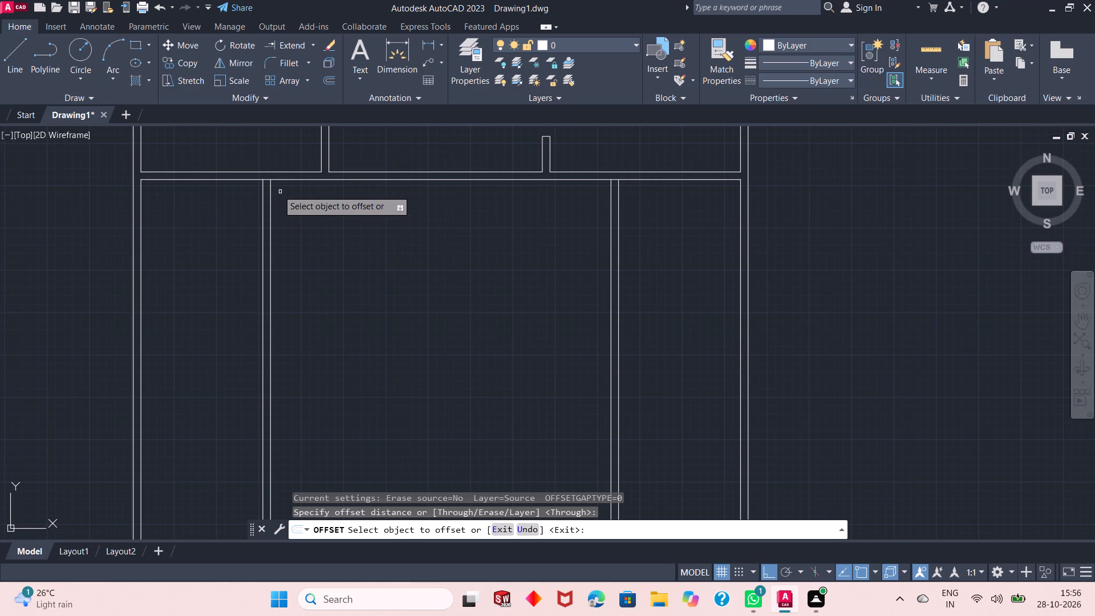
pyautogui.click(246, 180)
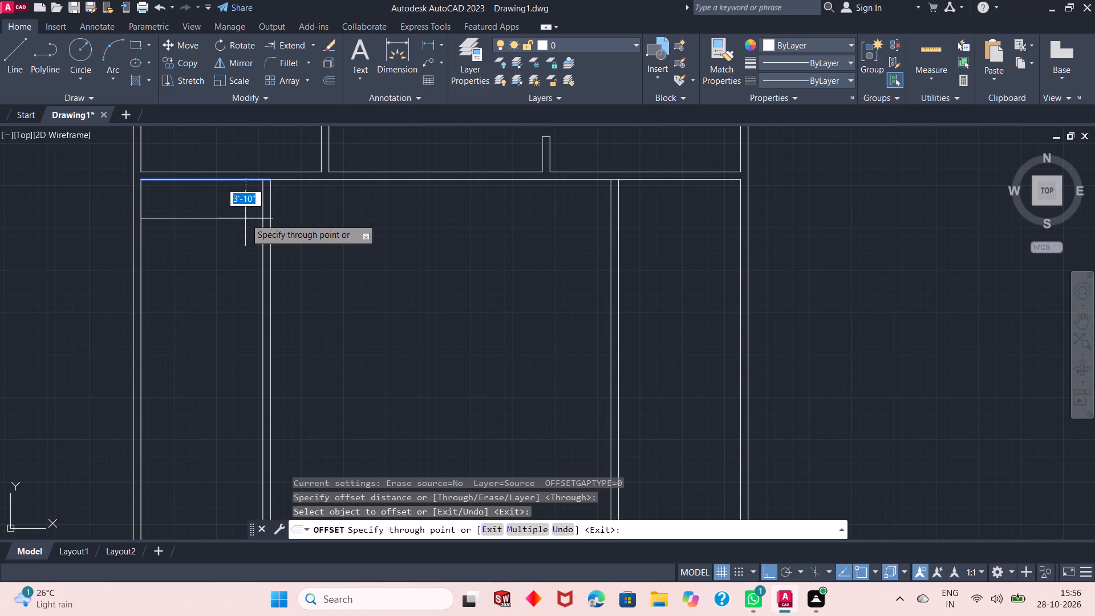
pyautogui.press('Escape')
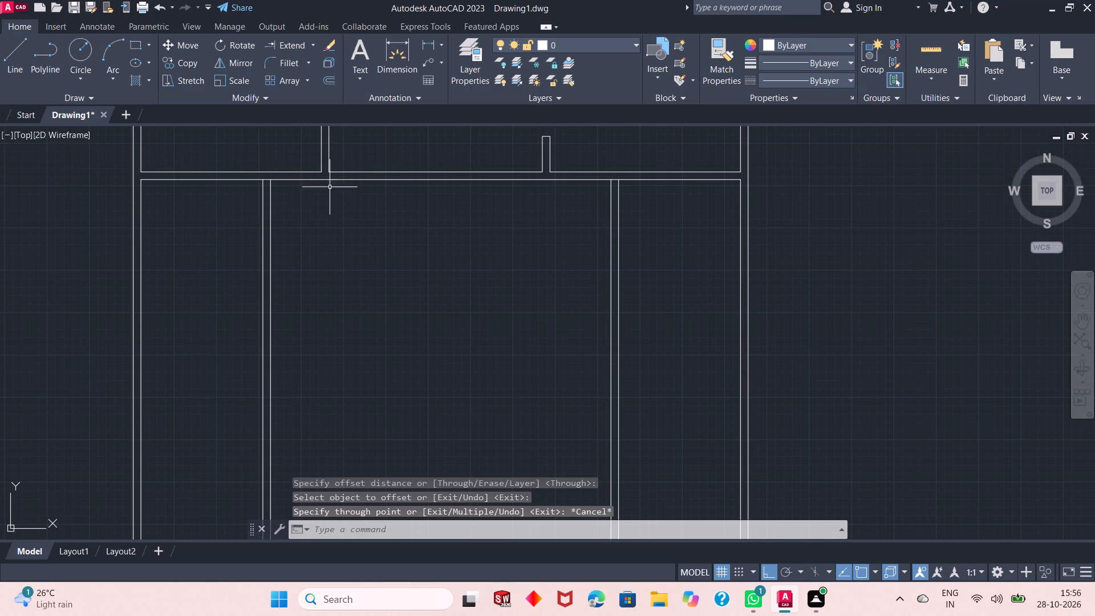
# Offset the lower right room's top line 6' downward, and offset the new line a further 9" to form a horizontal wall.
pyautogui.click(327, 76)
pyautogui.rightClick(342, 142)
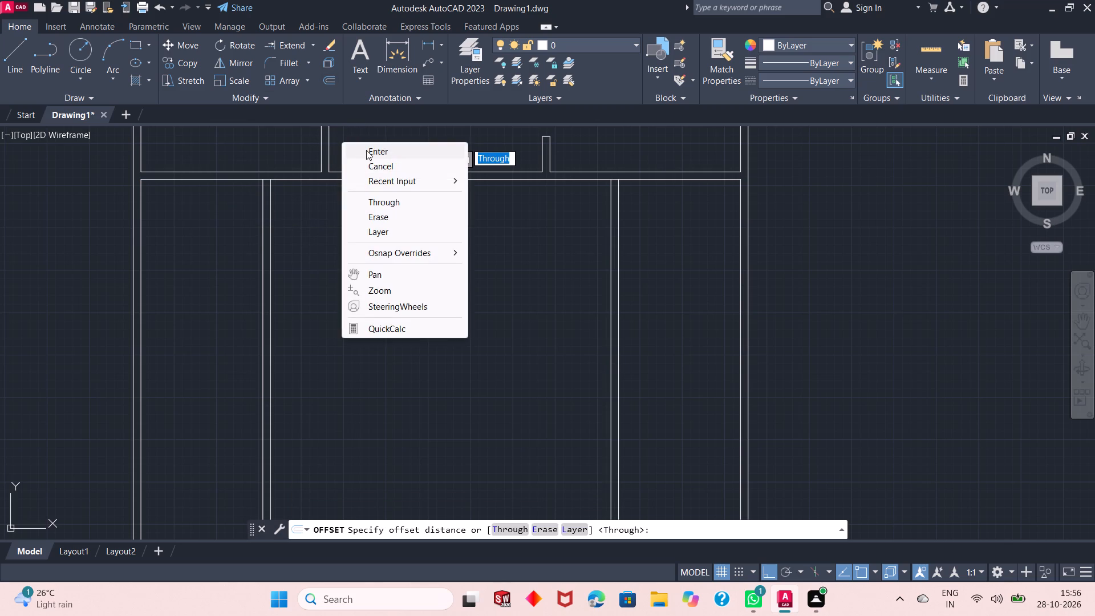
pyautogui.click(367, 151)
pyautogui.click(671, 179)
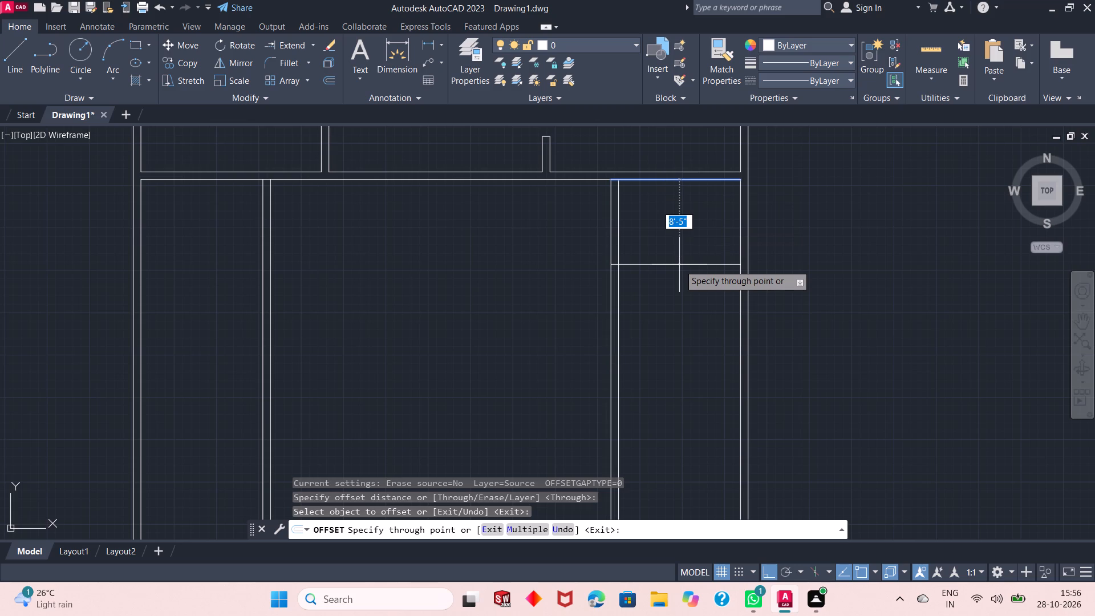
pyautogui.press('6')
pyautogui.press("'")
pyautogui.press('Return')
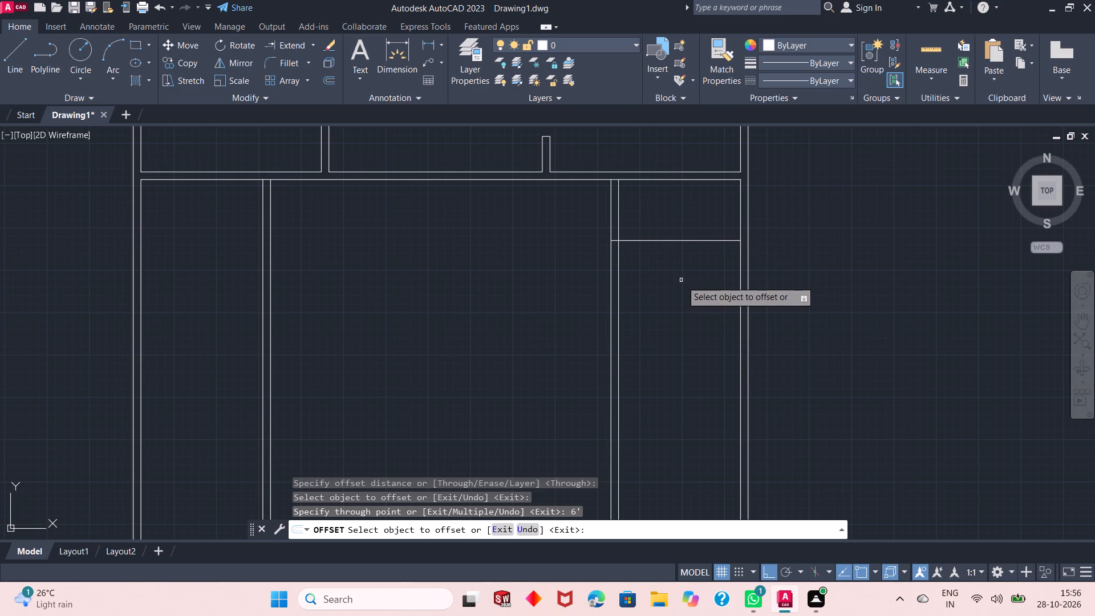
pyautogui.click(692, 240)
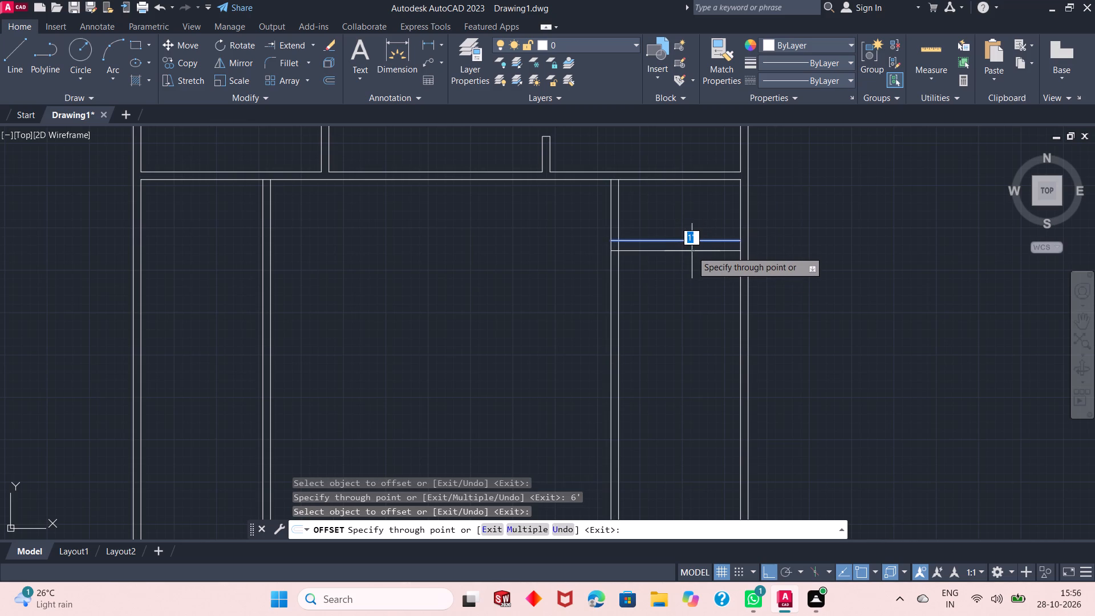
pyautogui.write('9"')
pyautogui.press('Return')
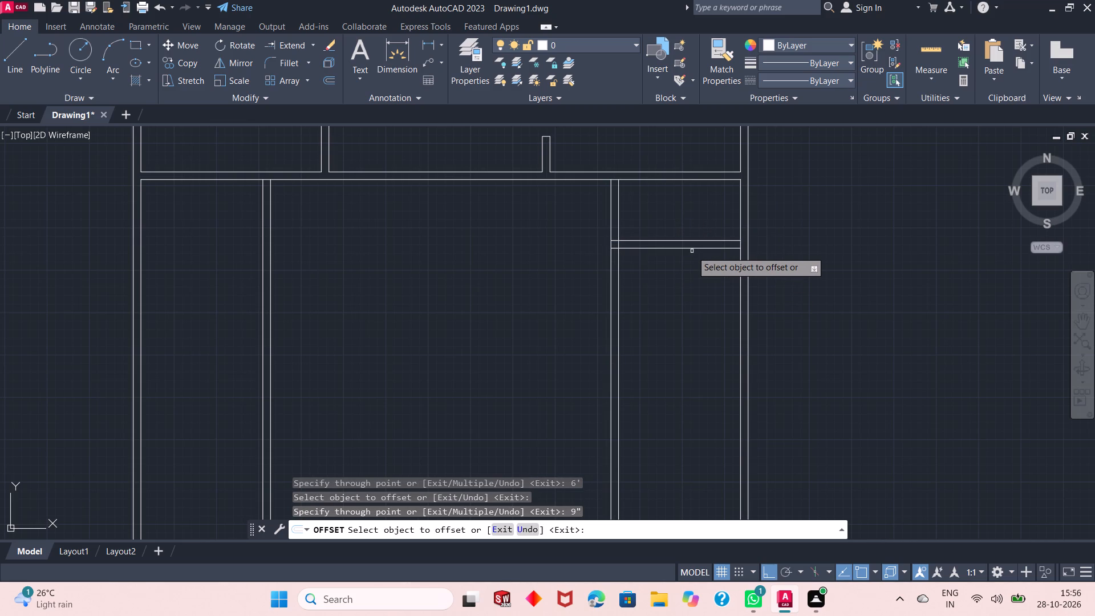
# Offset the new horizontal wall's lower line 16' downward, and offset the result a further 9" to form a second horizontal wall.
pyautogui.click(700, 249)
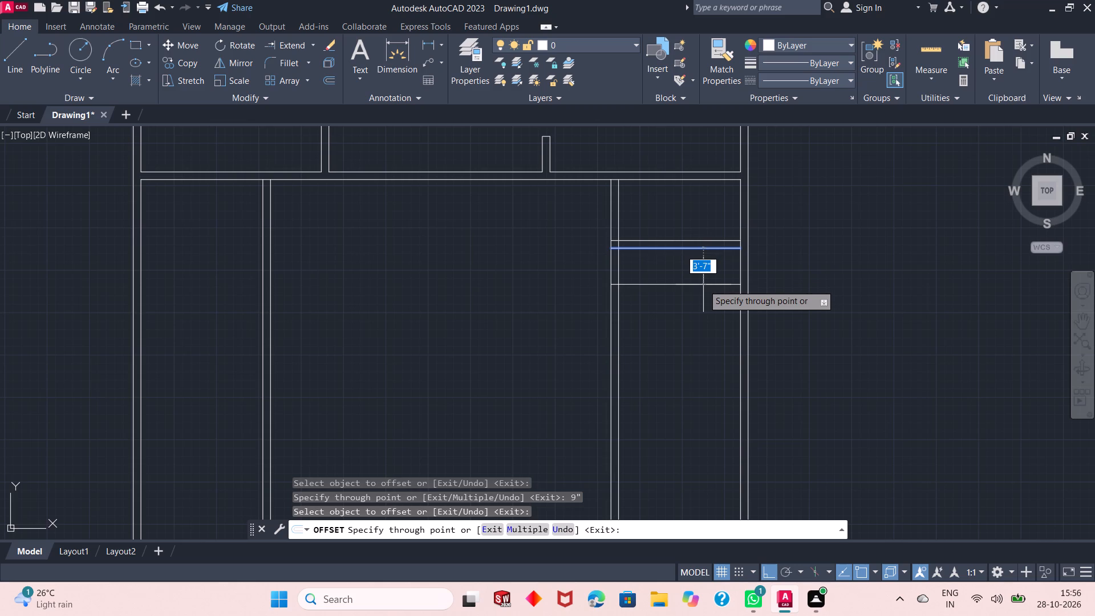
pyautogui.write("16'")
pyautogui.press('Return')
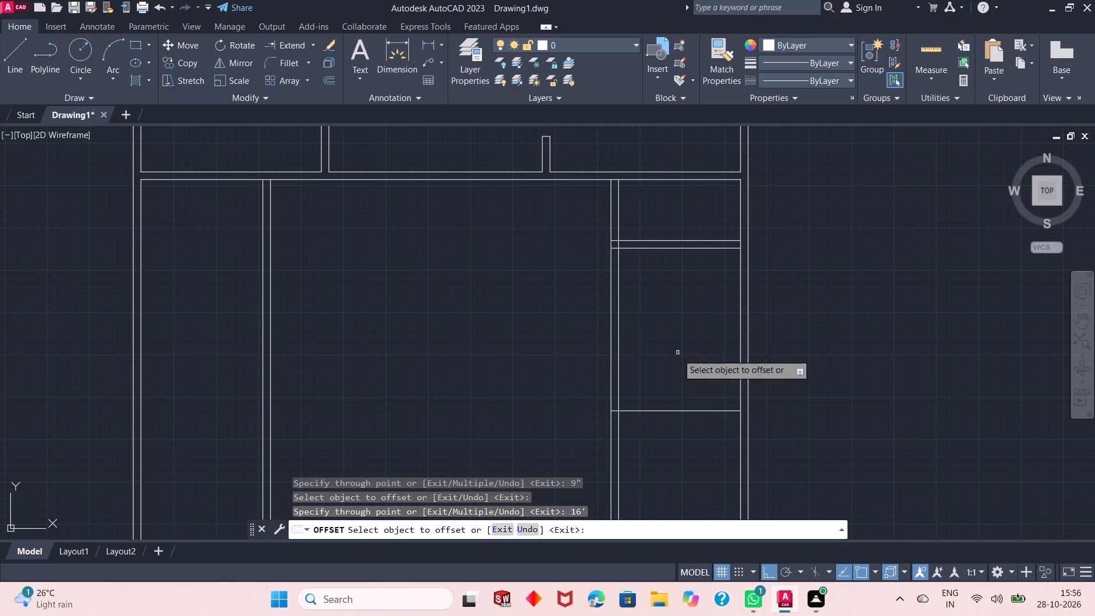
pyautogui.click(676, 410)
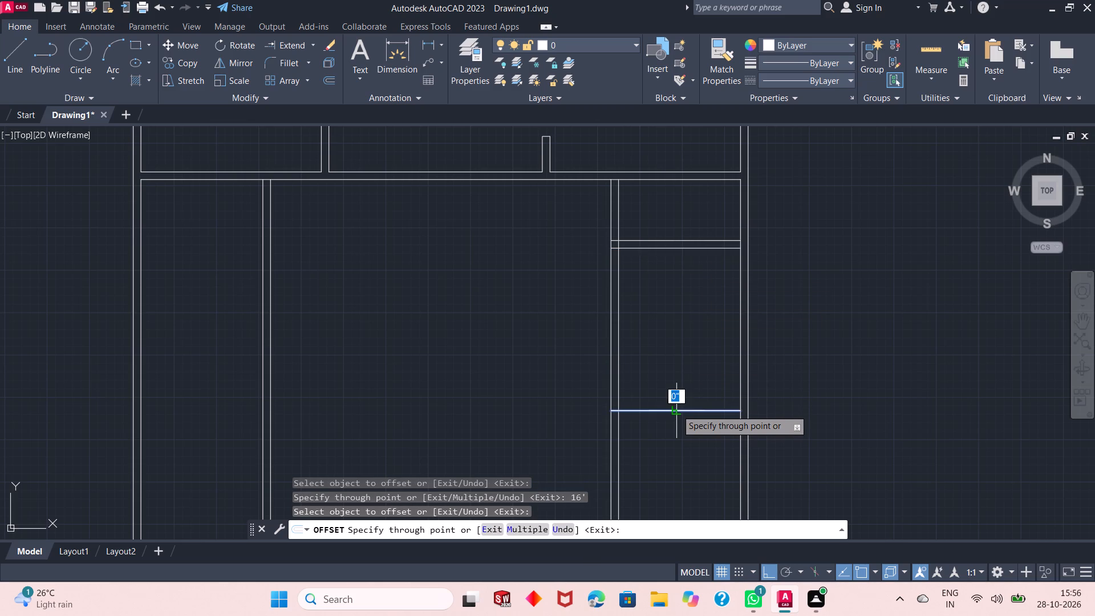
pyautogui.write('9"')
pyautogui.press('Return')
# Measure the dimensions of the upper right room with Quick measure.
pyautogui.scroll(-2, 677, 428)
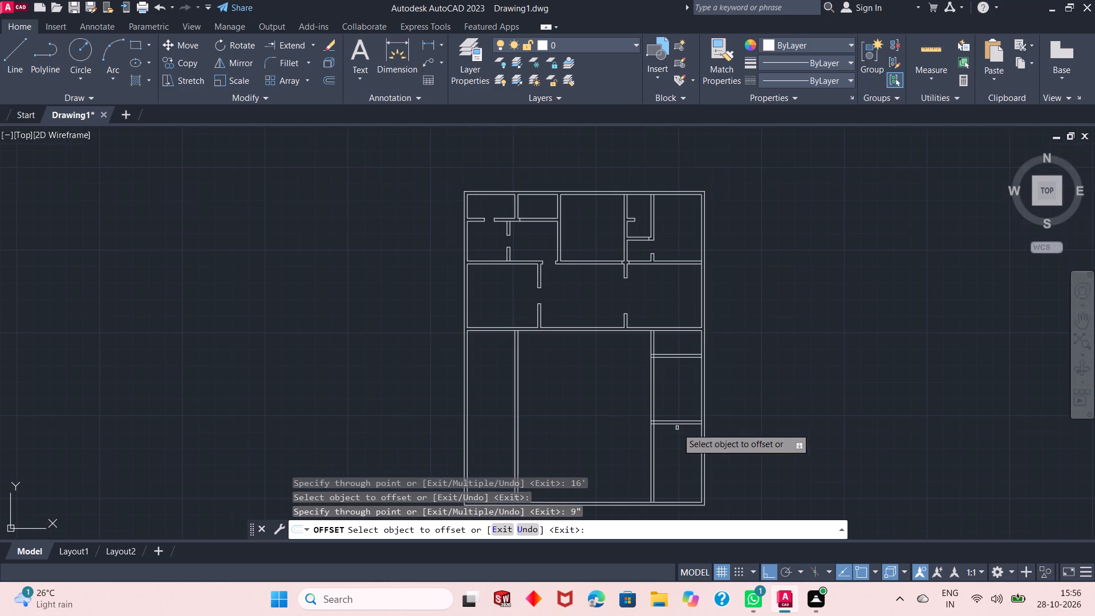
pyautogui.click(929, 53)
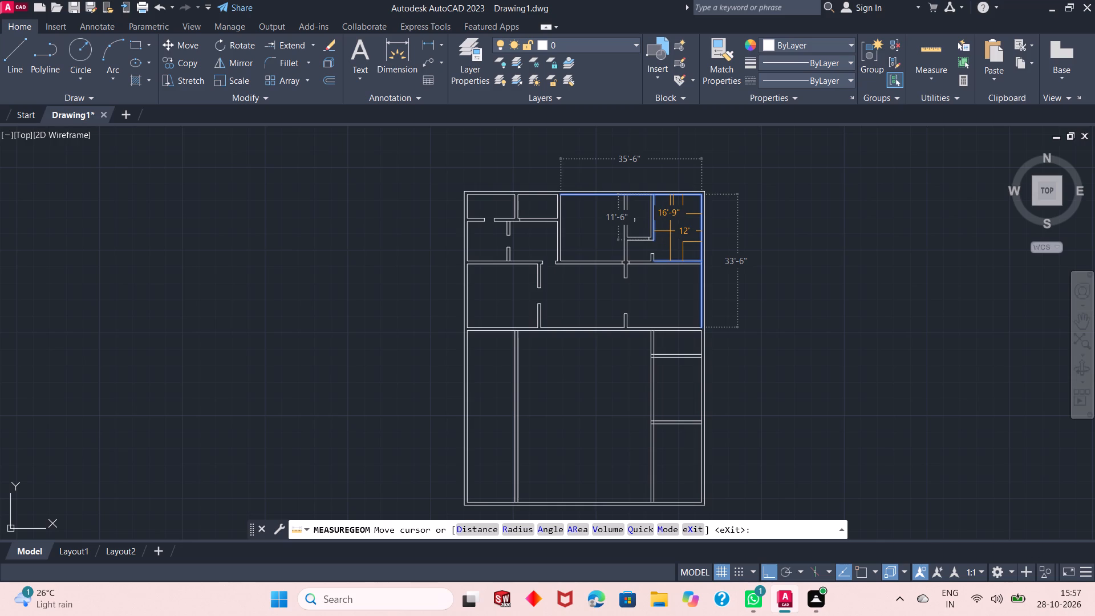
pyautogui.press('Escape')
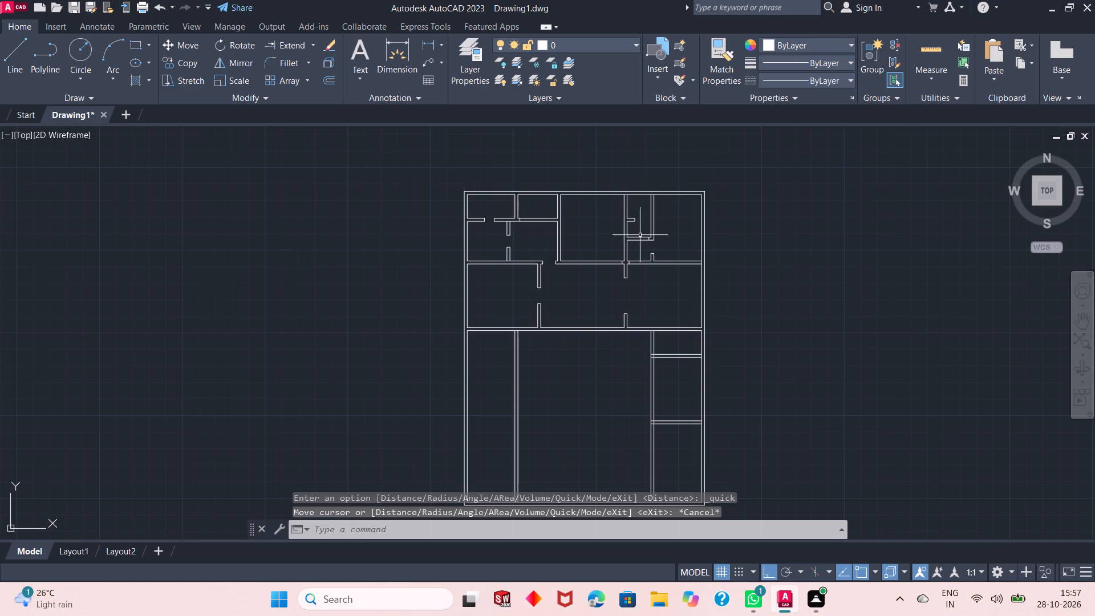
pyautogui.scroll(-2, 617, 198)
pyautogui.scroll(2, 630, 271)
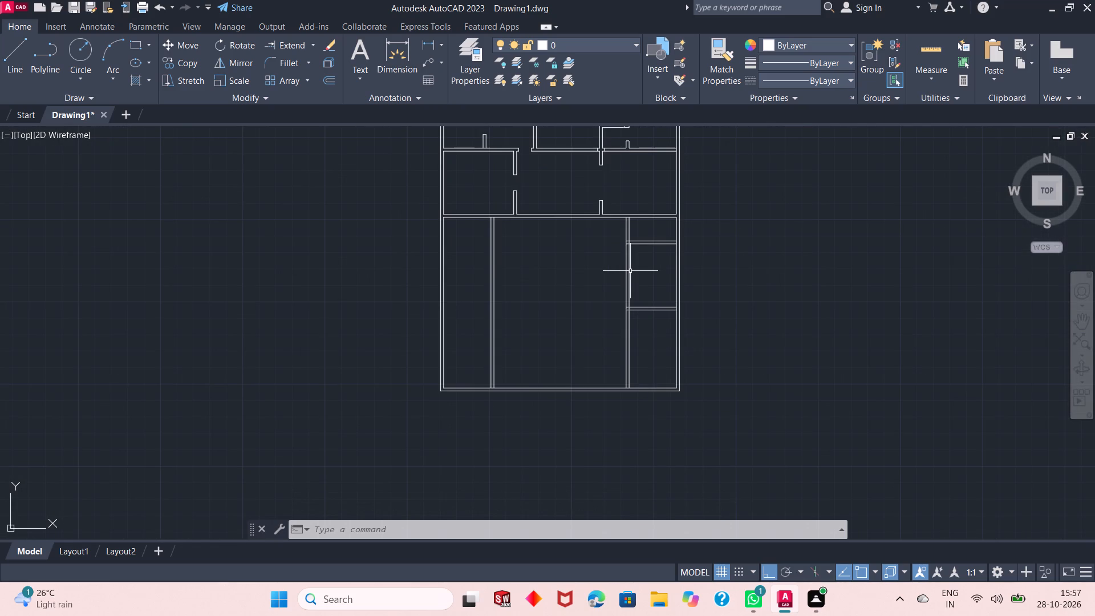
# Measure the dimensions of the large lower middle room with Quick measure.
pyautogui.scroll(1, 659, 319)
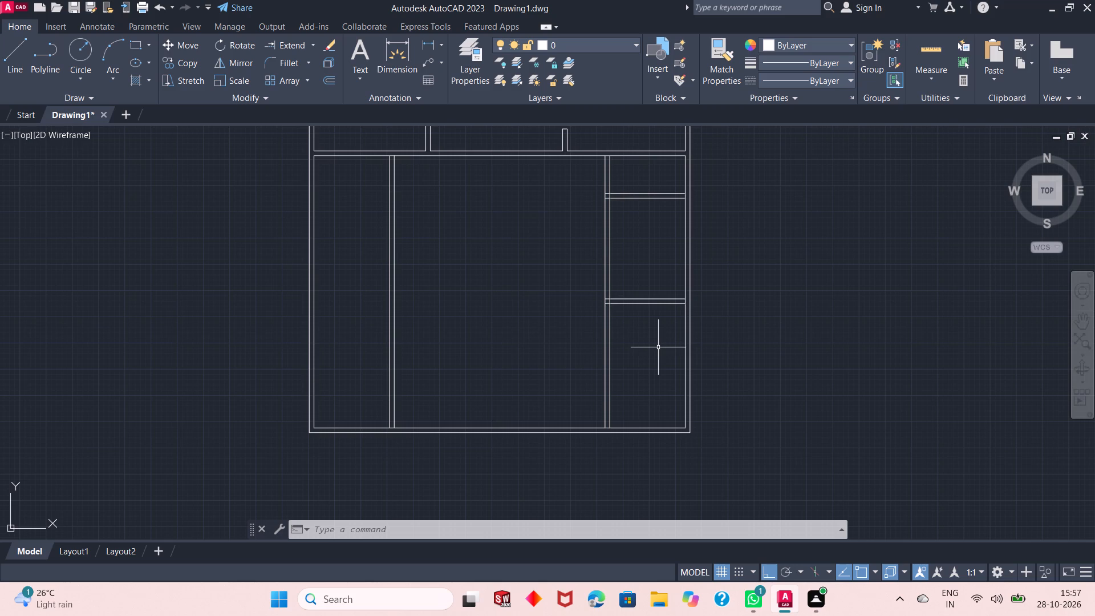
pyautogui.click(941, 51)
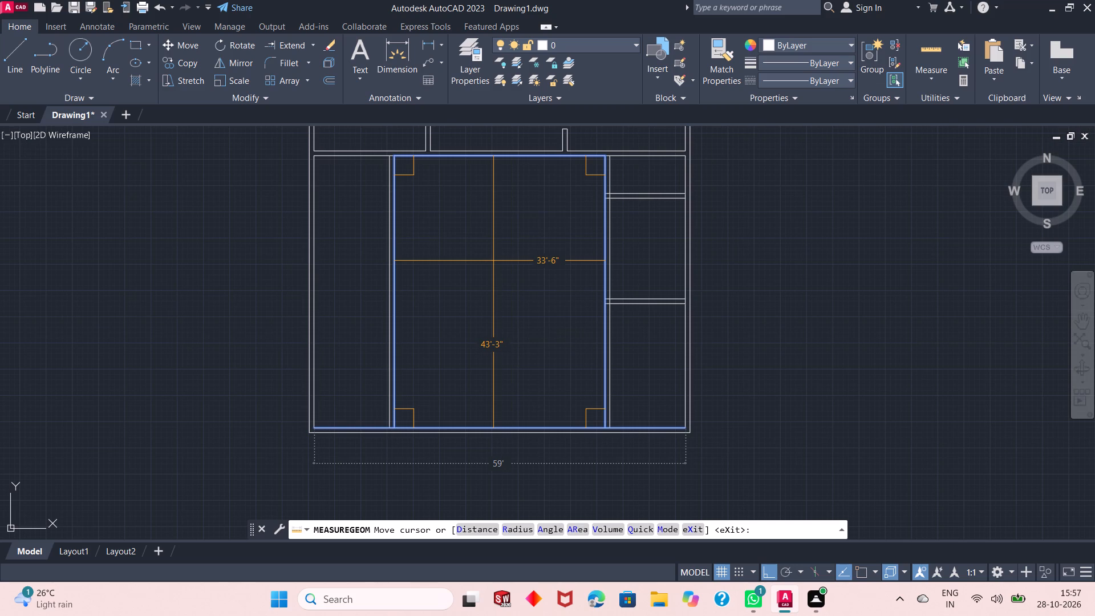
pyautogui.press('Escape')
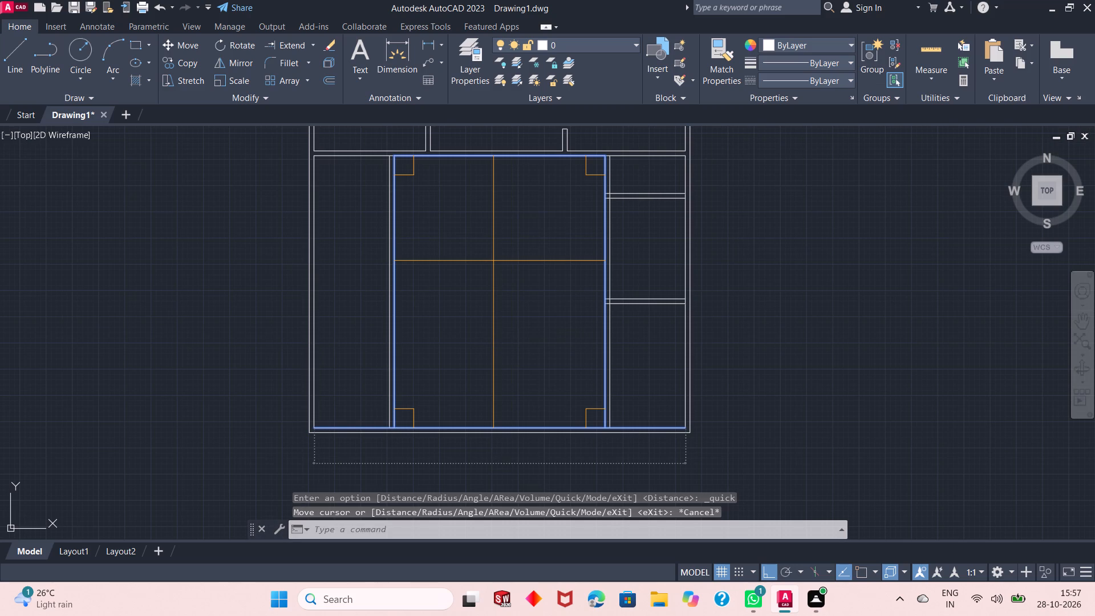
# Undo the offsets that formed the two horizontal walls in the lower right room.
pyautogui.hotkey('ctrl', 'z')
pyautogui.hotkey('ctrl', 'z')
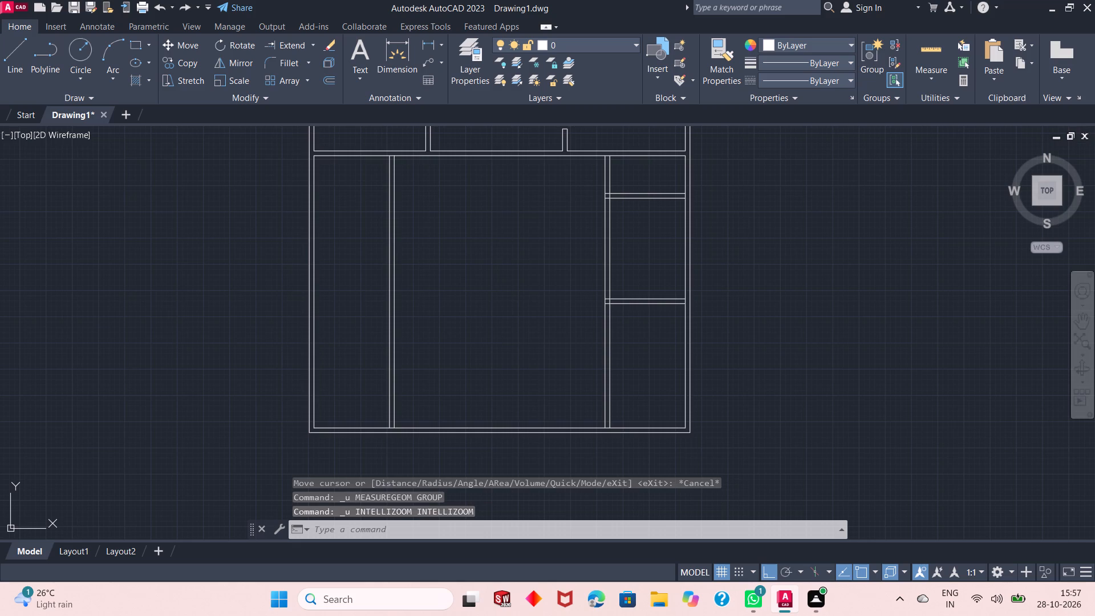
pyautogui.hotkey('ctrl', 'z')
pyautogui.hotkey('ctrl', 'z')
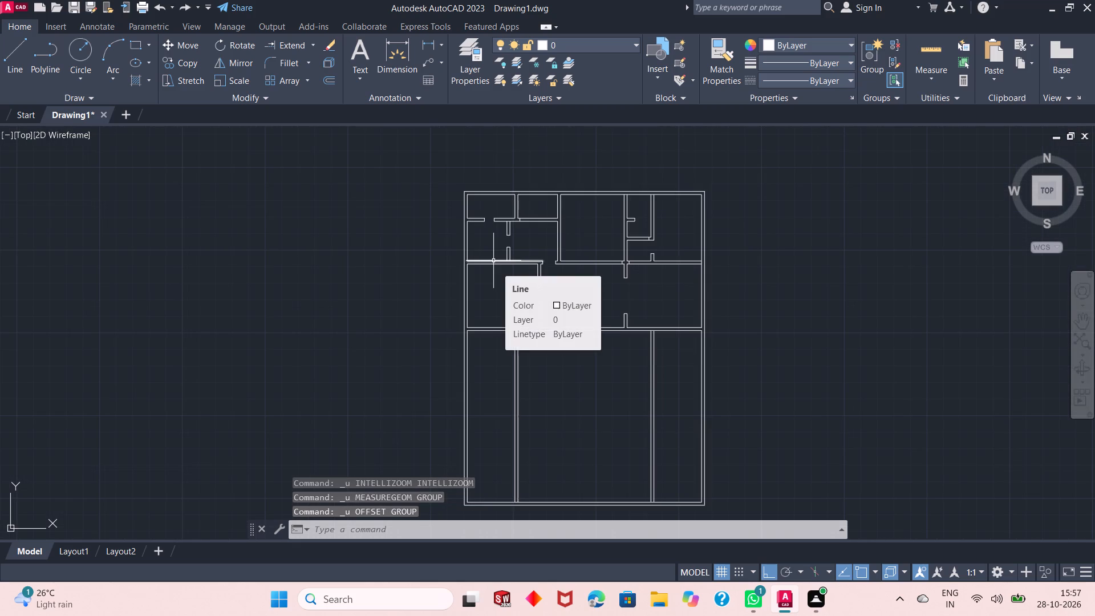
# Measure the lower middle room again with Quick measure.
pyautogui.scroll(-1, 559, 256)
pyautogui.scroll(1, 574, 368)
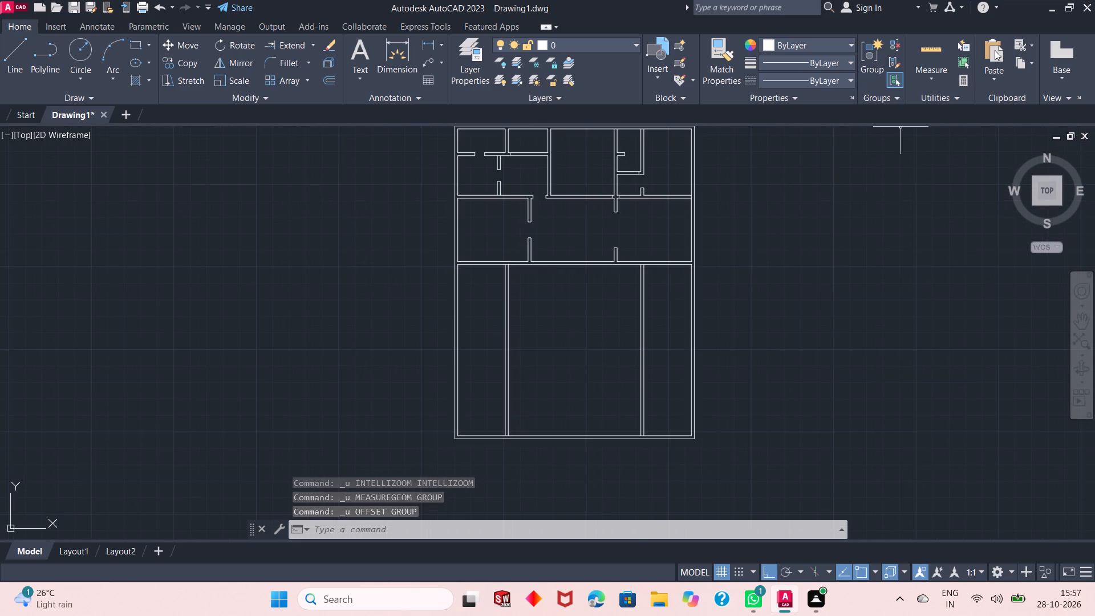
pyautogui.click(928, 51)
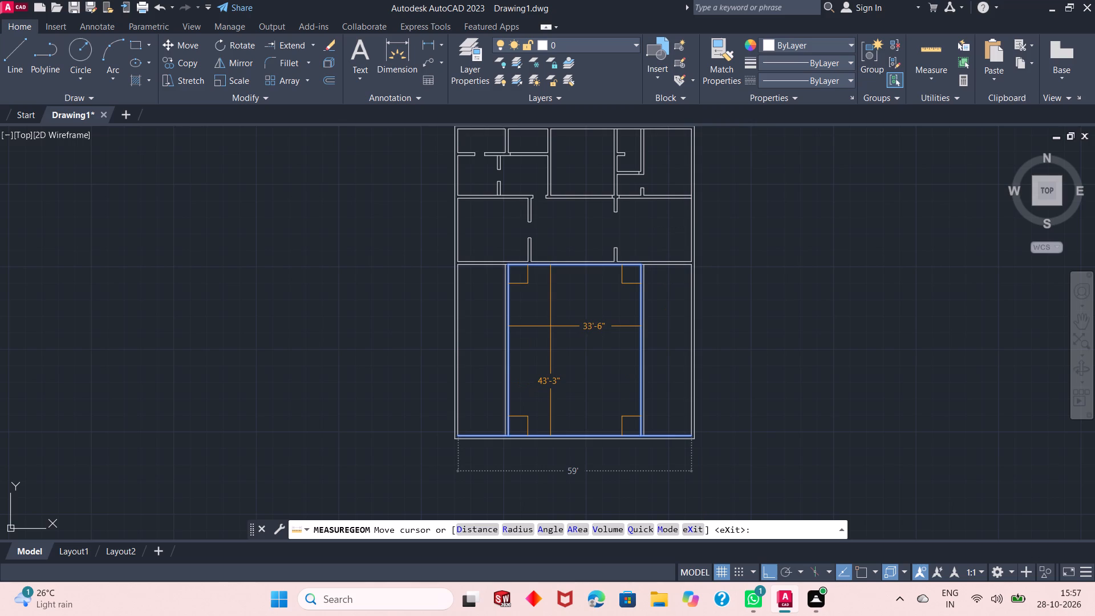
pyautogui.rightClick(743, 269)
pyautogui.click(777, 274)
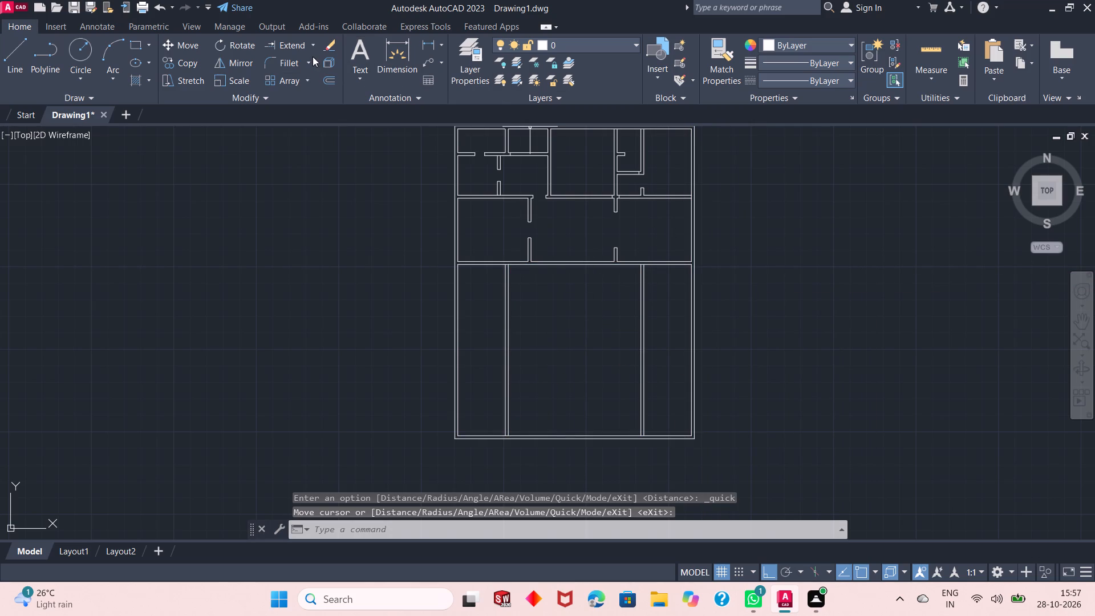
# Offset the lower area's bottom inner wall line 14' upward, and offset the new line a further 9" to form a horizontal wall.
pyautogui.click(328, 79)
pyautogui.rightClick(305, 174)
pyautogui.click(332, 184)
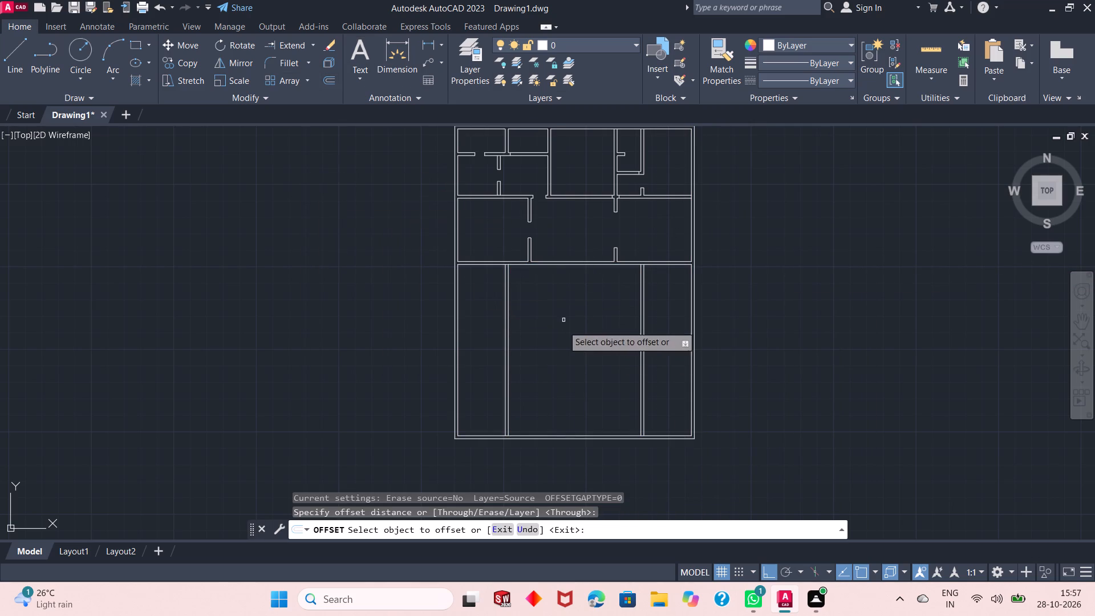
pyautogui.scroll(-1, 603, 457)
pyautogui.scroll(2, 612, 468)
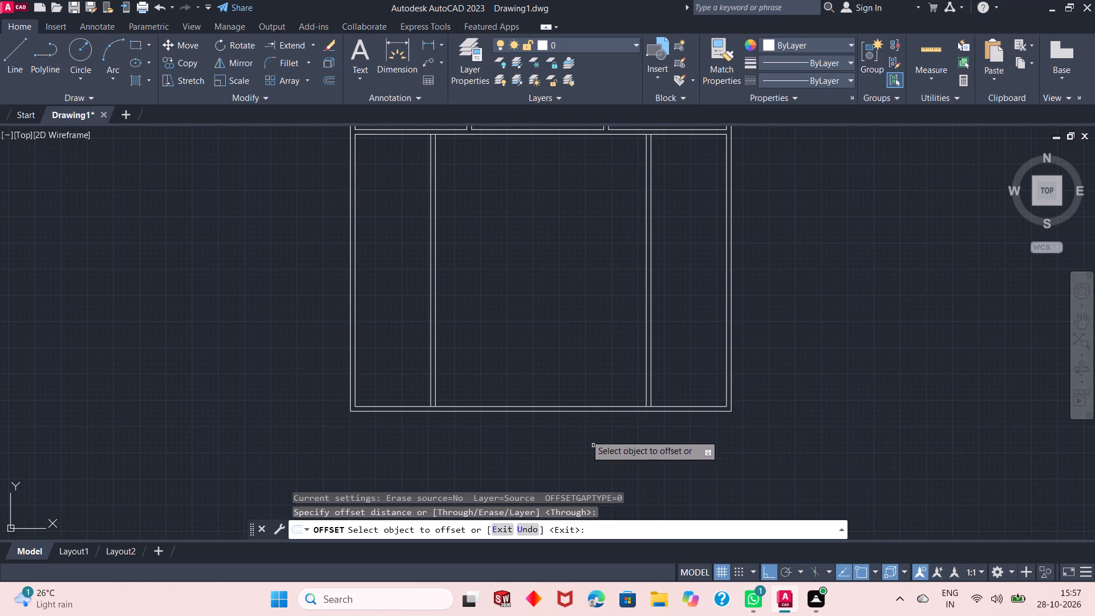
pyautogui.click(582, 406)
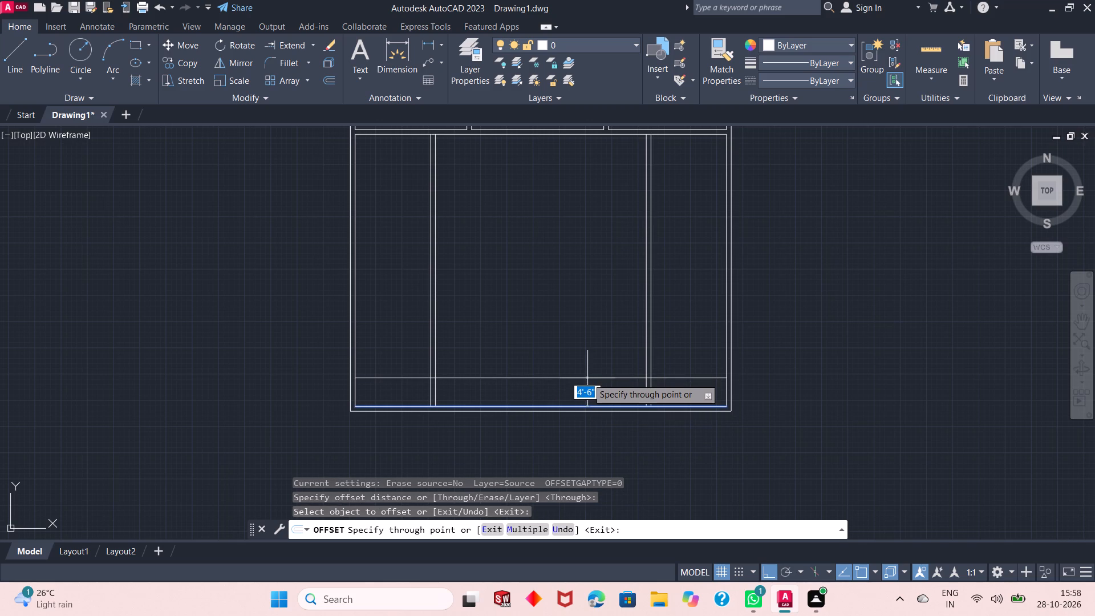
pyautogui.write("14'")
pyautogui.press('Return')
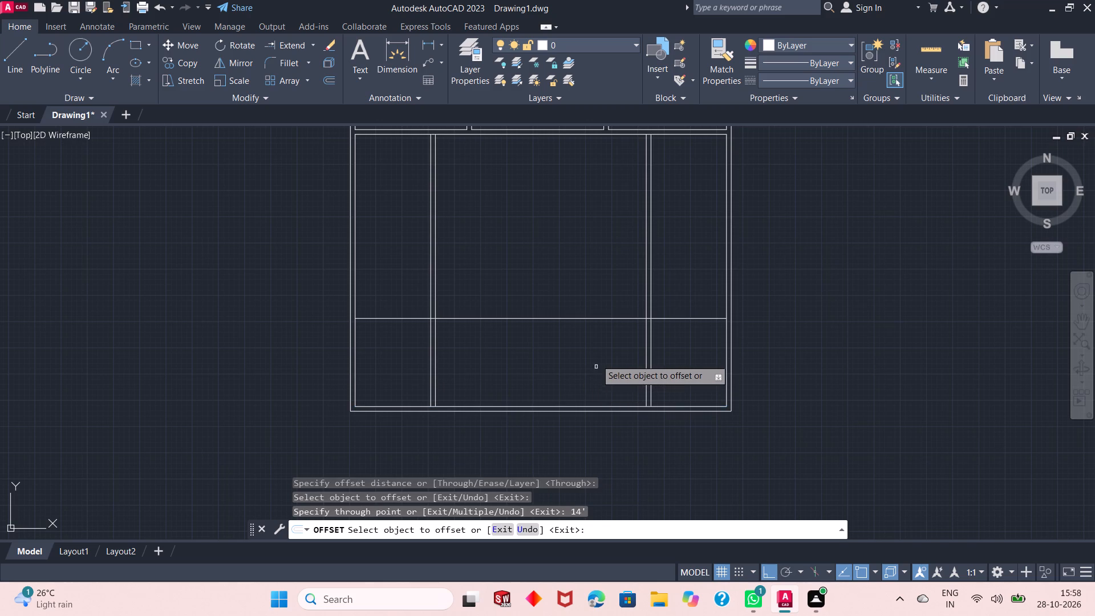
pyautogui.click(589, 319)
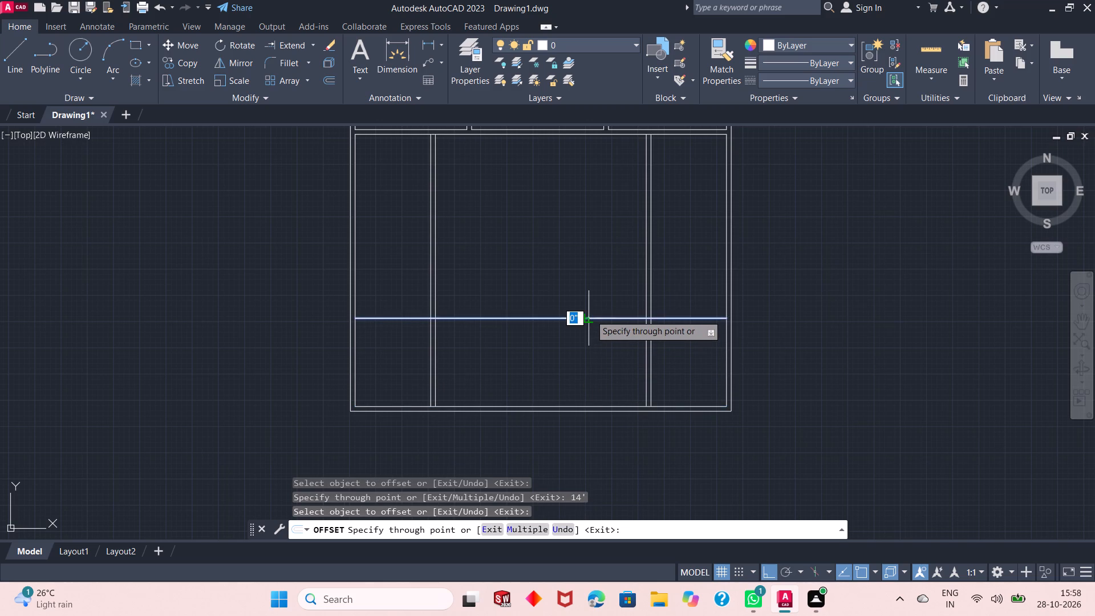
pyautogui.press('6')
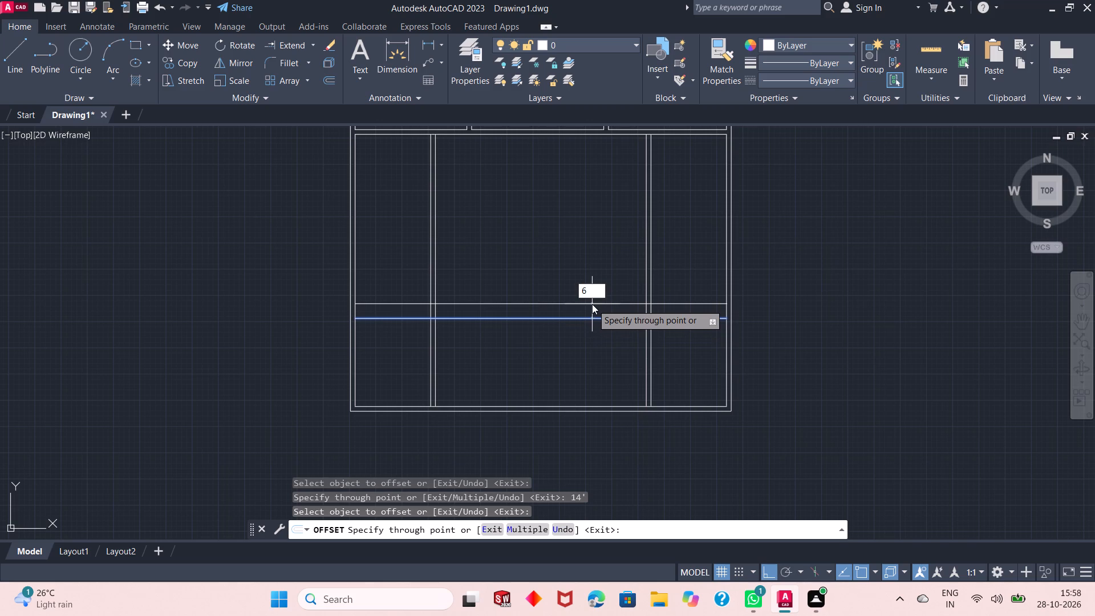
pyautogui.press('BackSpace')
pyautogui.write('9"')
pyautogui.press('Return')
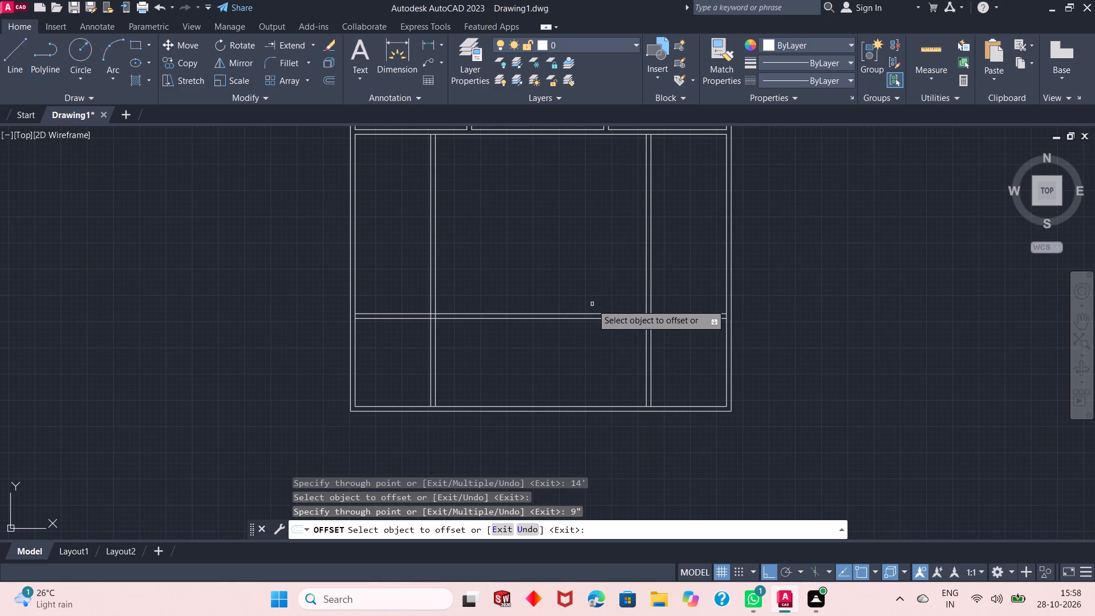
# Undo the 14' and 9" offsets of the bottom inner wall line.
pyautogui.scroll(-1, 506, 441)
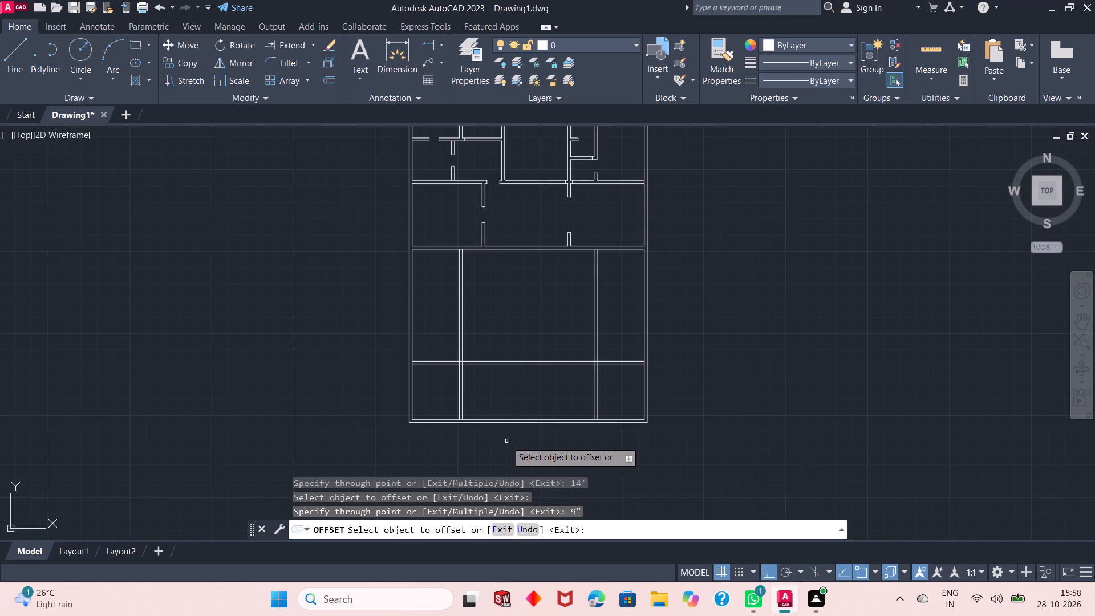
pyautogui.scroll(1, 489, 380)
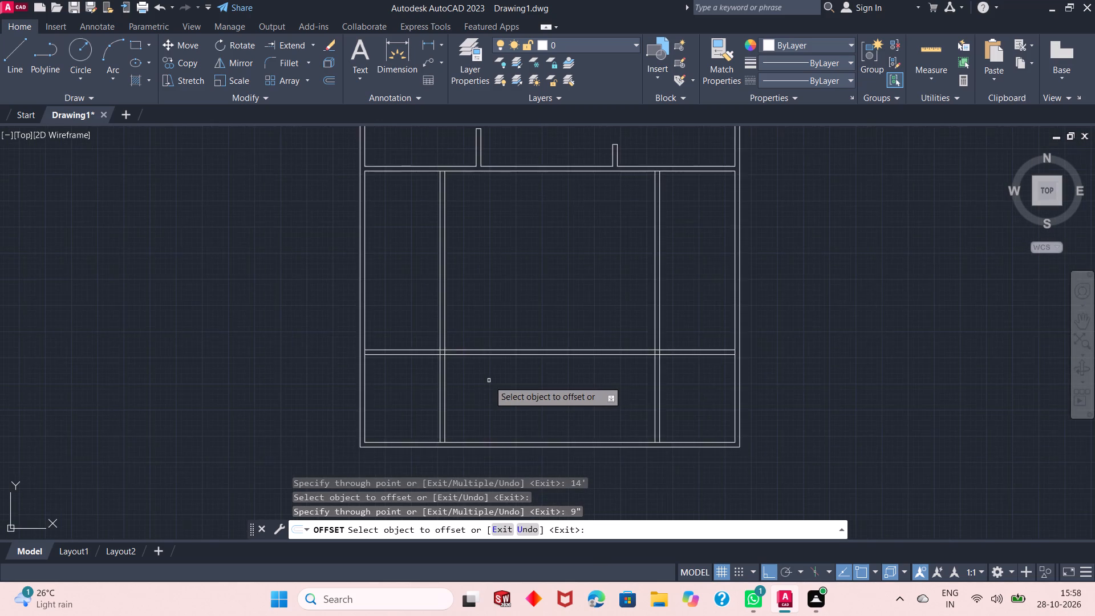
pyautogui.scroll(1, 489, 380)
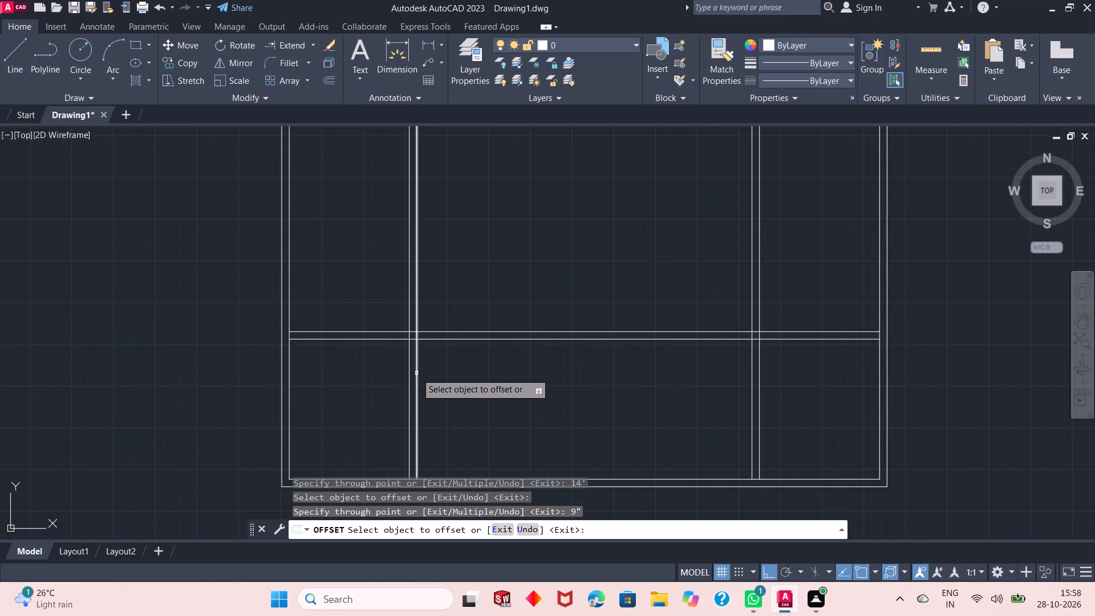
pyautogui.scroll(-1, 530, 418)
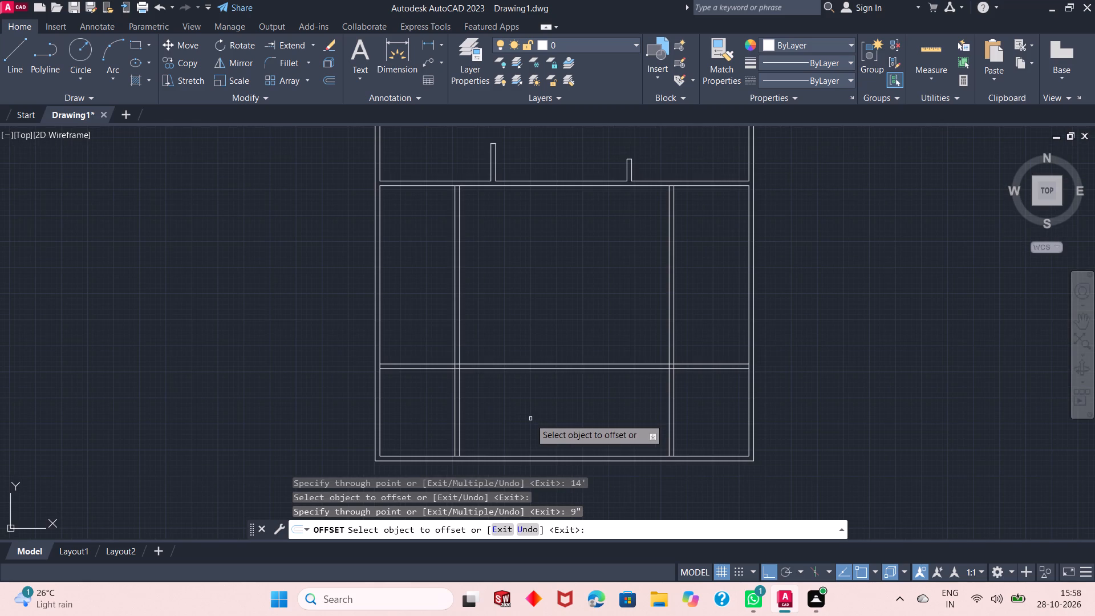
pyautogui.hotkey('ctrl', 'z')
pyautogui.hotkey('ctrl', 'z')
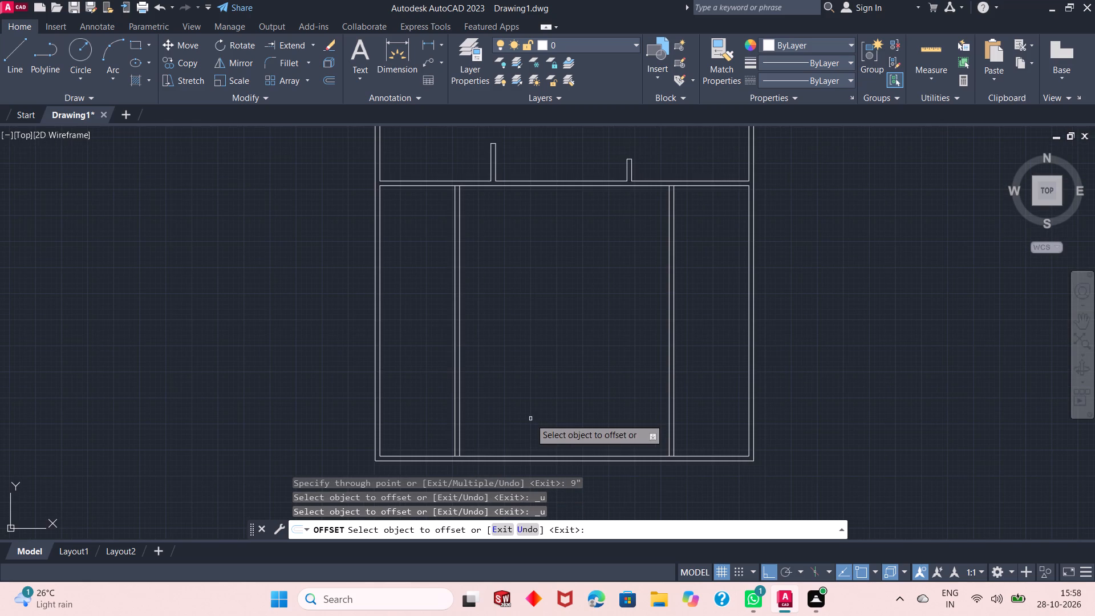
# Offset the lower area's bottom inner wall line 16' upward, and offset the new line a further 9" to form a horizontal wall.
pyautogui.click(522, 457)
pyautogui.write("16'")
pyautogui.press('Return')
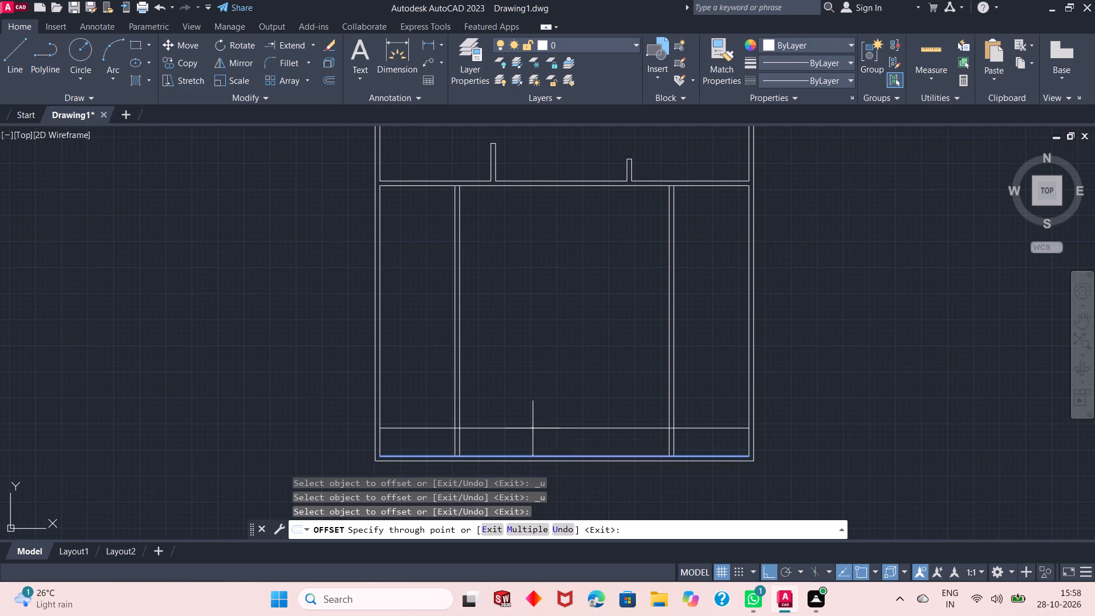
pyautogui.click(541, 355)
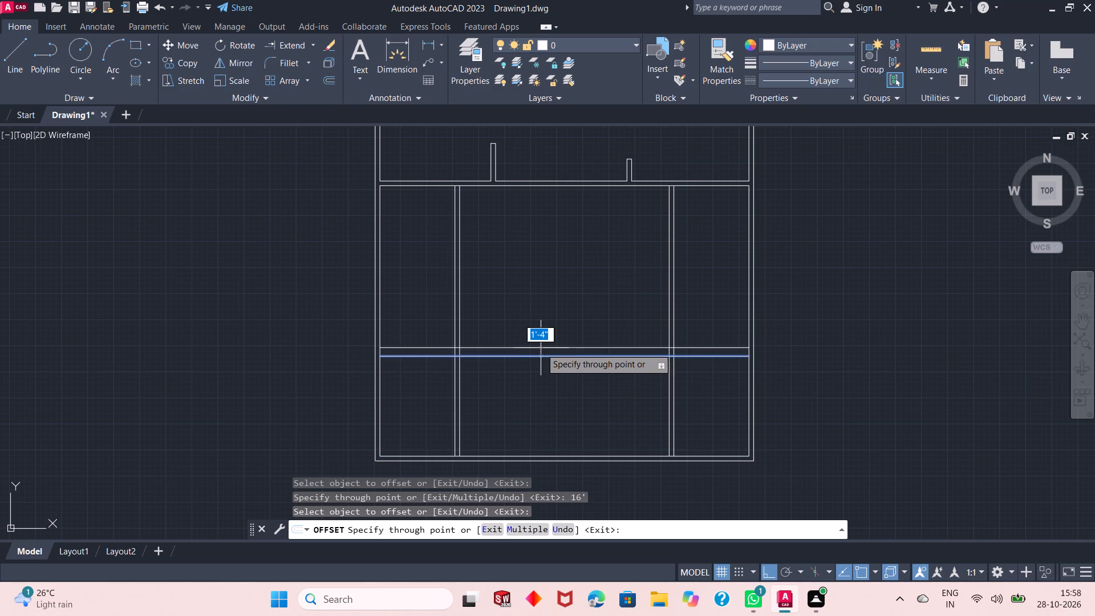
pyautogui.write('9"')
pyautogui.press('Return')
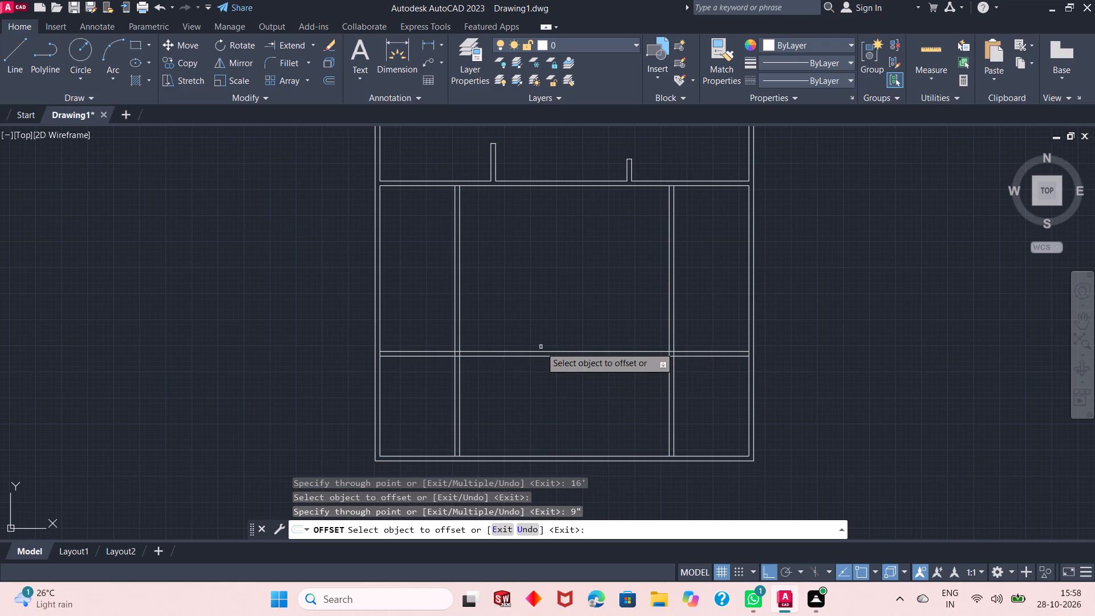
pyautogui.rightClick(672, 256)
pyautogui.click(687, 265)
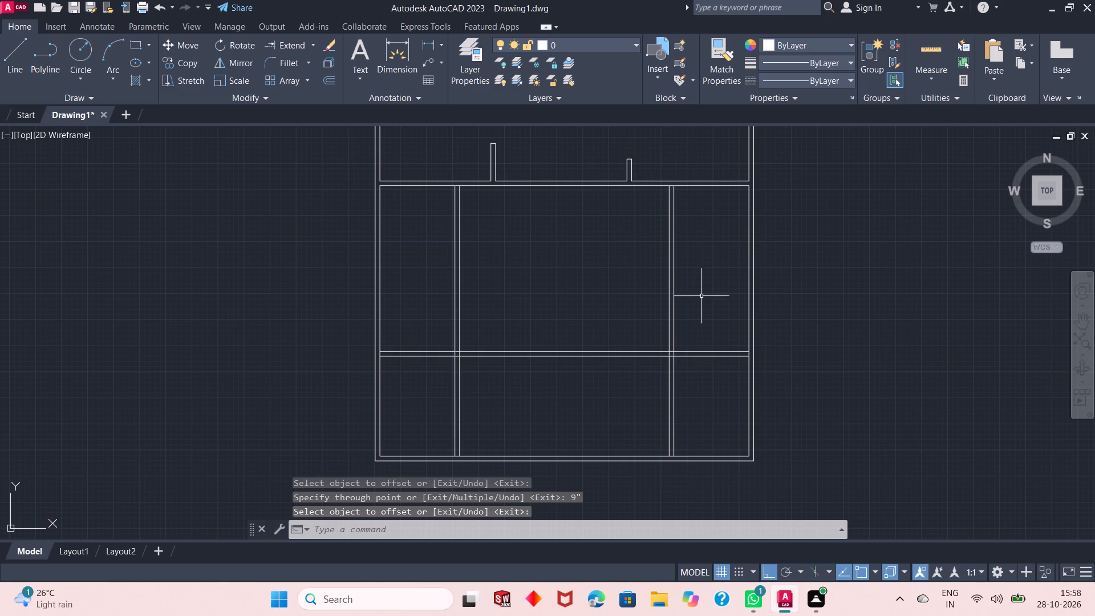
# Measure the right strip's room above the new horizontal wall with Quick measure.
pyautogui.scroll(-1, 663, 414)
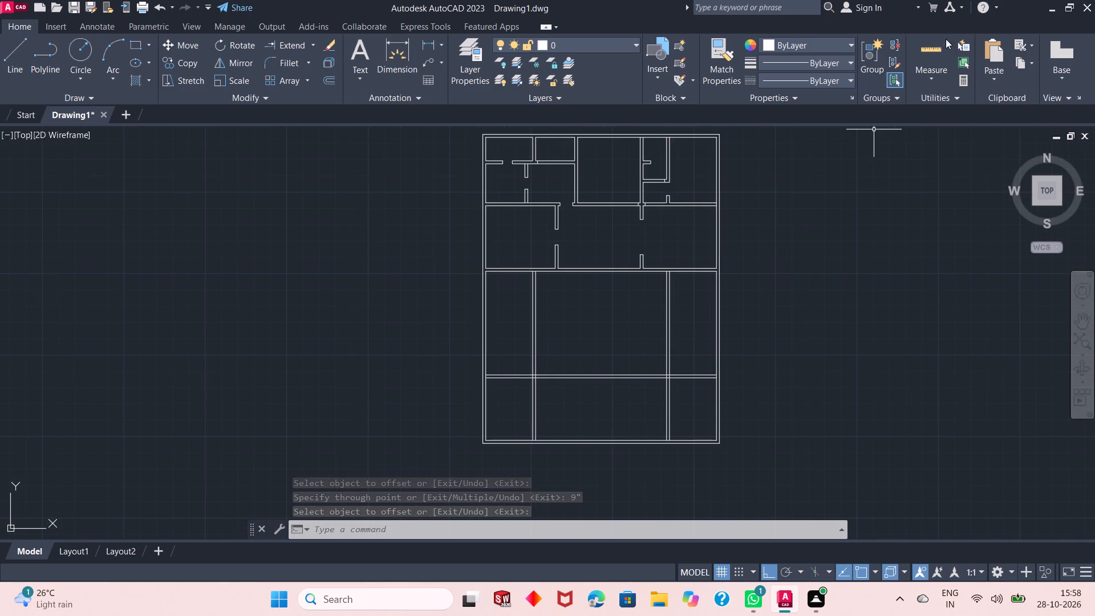
pyautogui.click(920, 44)
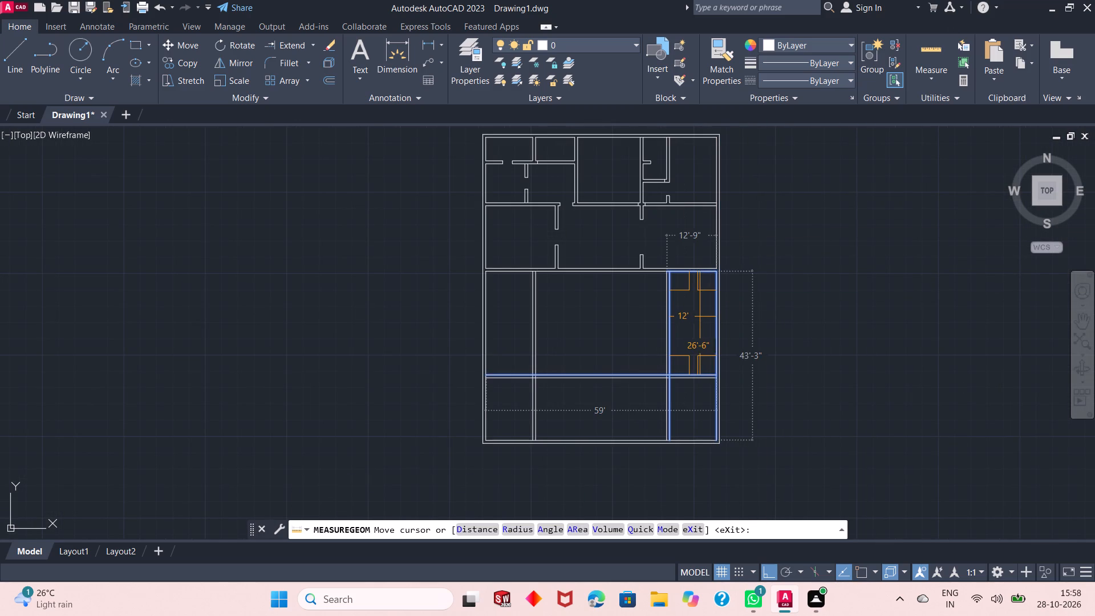
pyautogui.rightClick(778, 277)
pyautogui.click(799, 281)
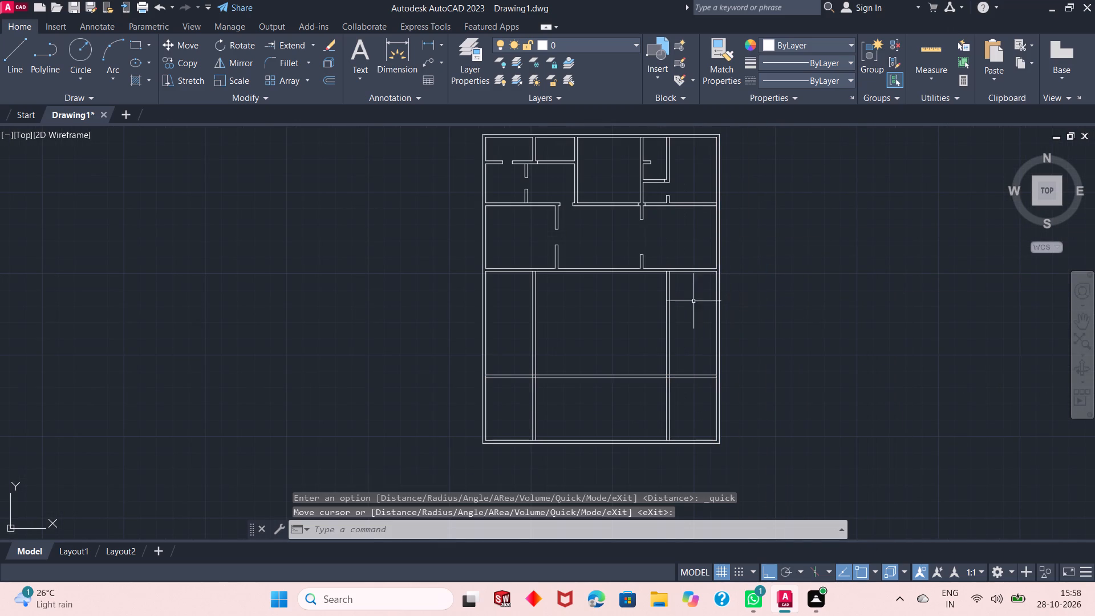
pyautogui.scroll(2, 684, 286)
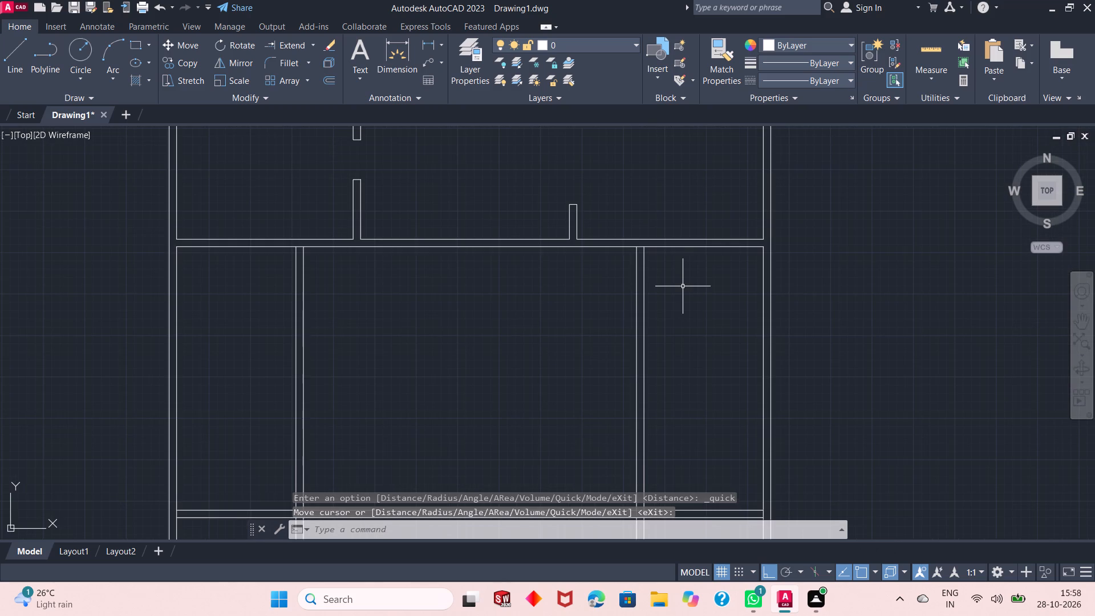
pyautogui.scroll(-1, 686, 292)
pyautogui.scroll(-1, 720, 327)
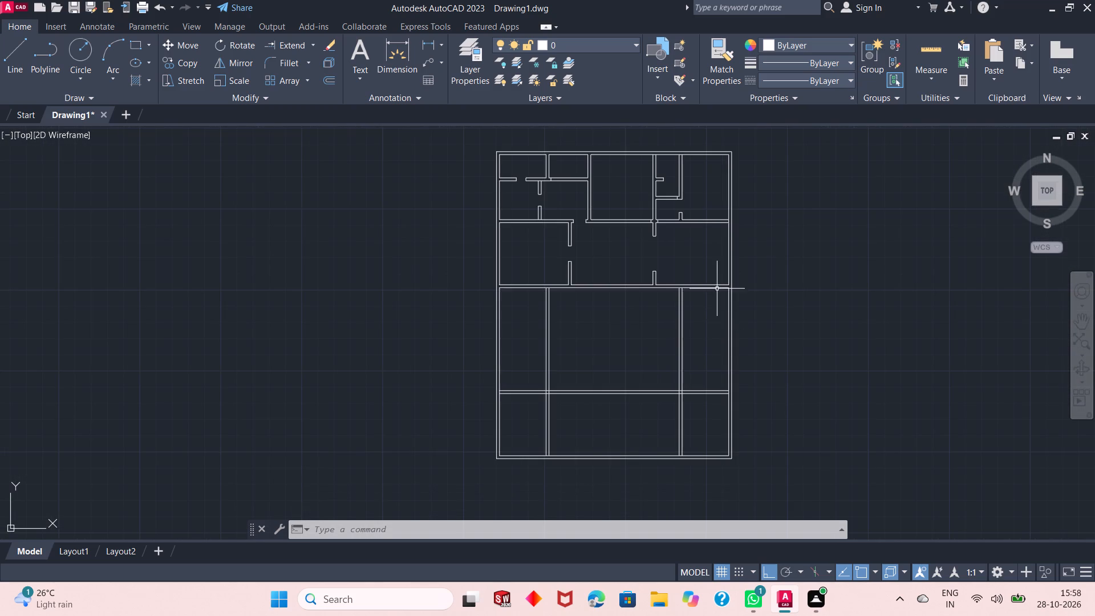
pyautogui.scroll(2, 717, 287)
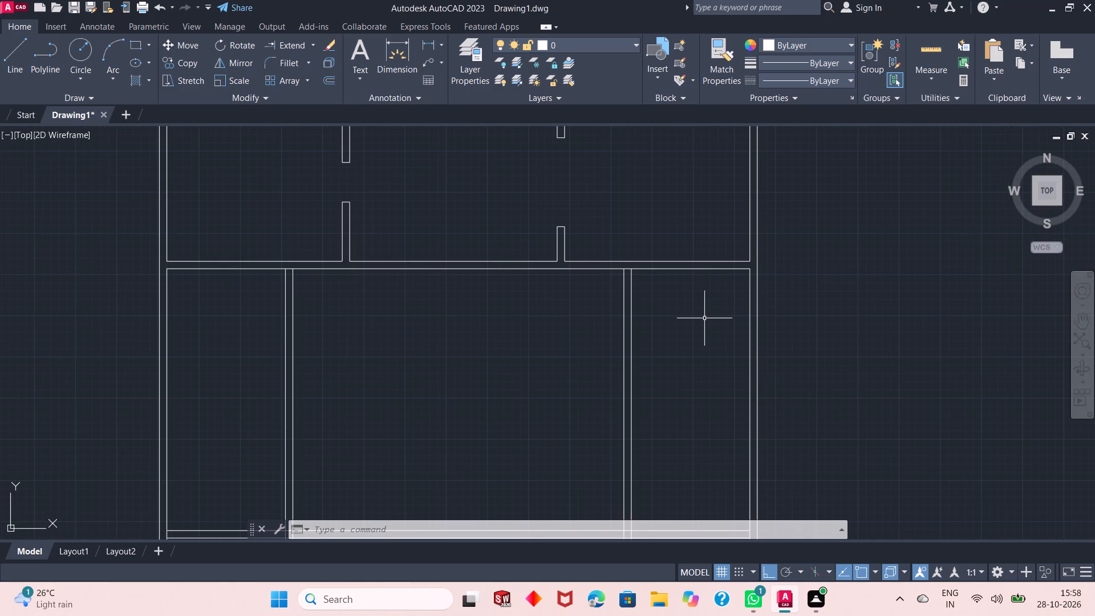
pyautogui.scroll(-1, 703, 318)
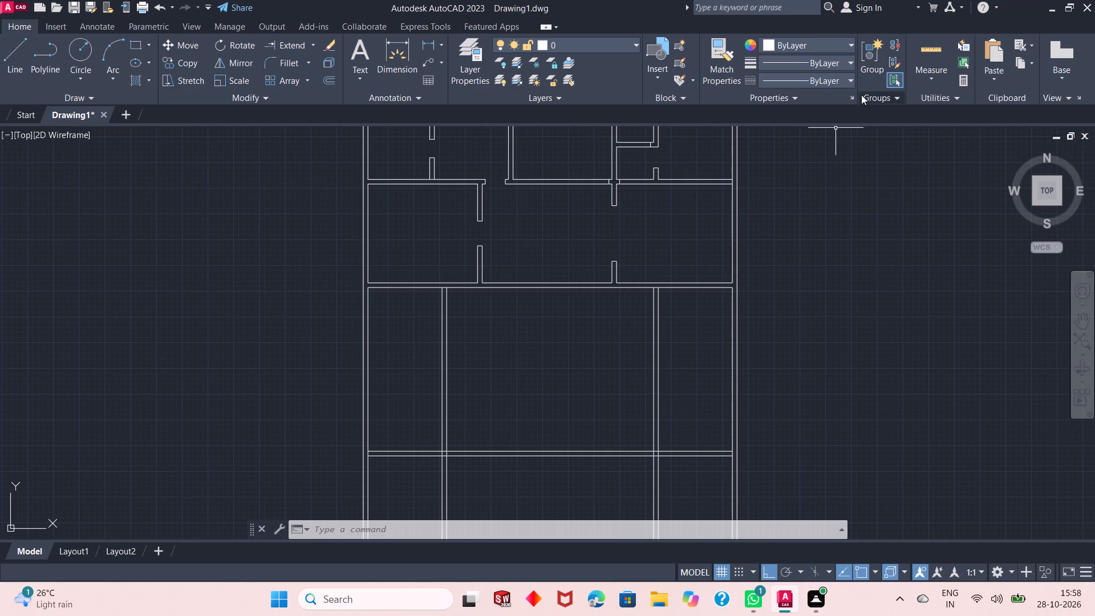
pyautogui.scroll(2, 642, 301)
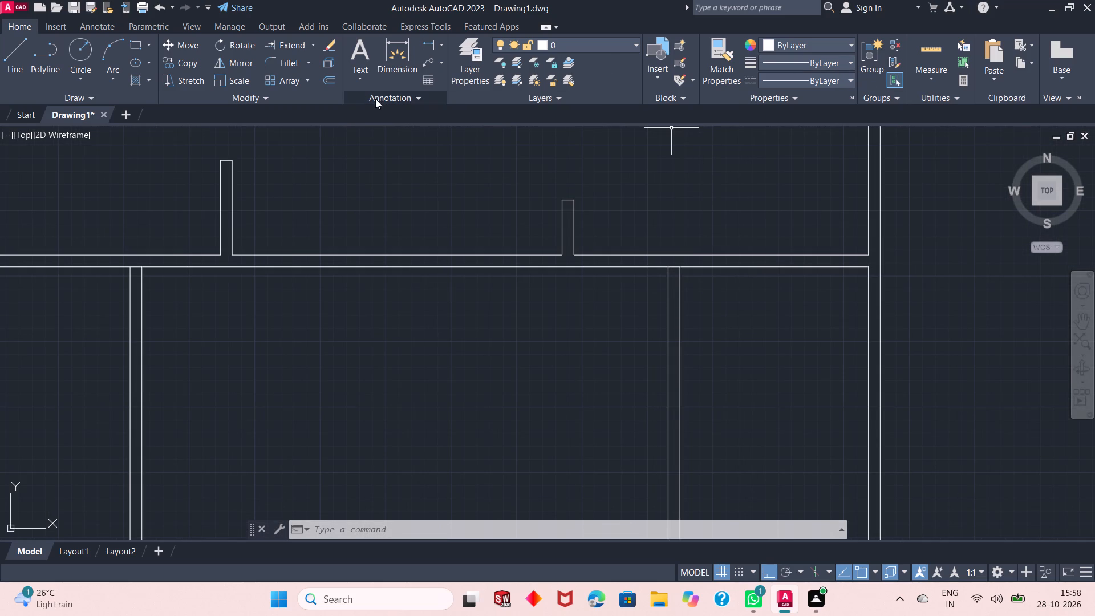
# Offset the right strip's top wall line 6' downward, and offset the new line a further 6" to form a horizontal wall.
pyautogui.click(330, 79)
pyautogui.rightClick(334, 136)
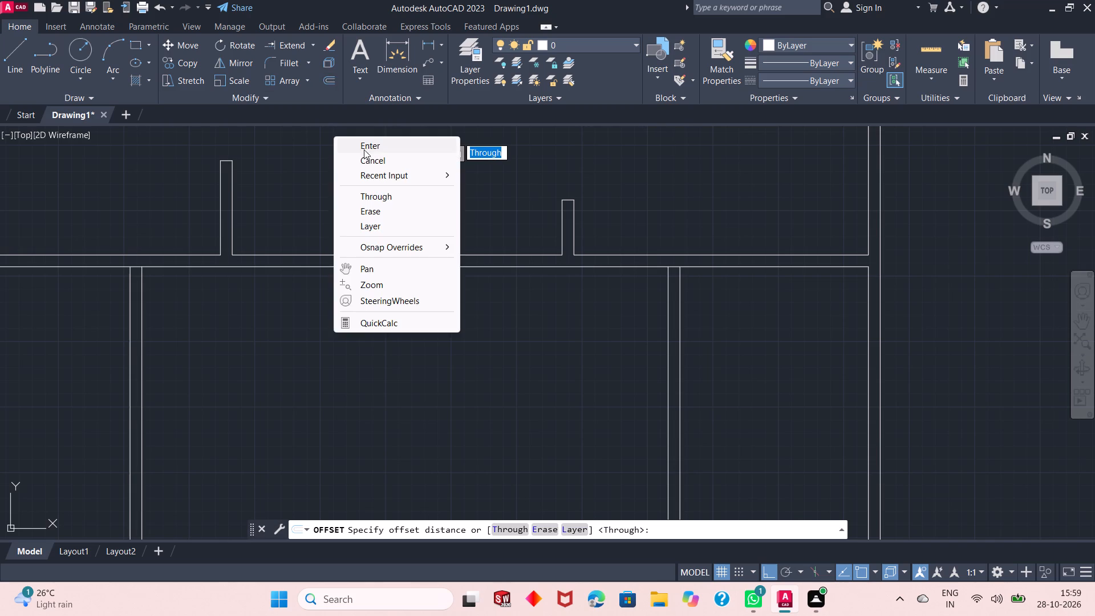
pyautogui.click(366, 147)
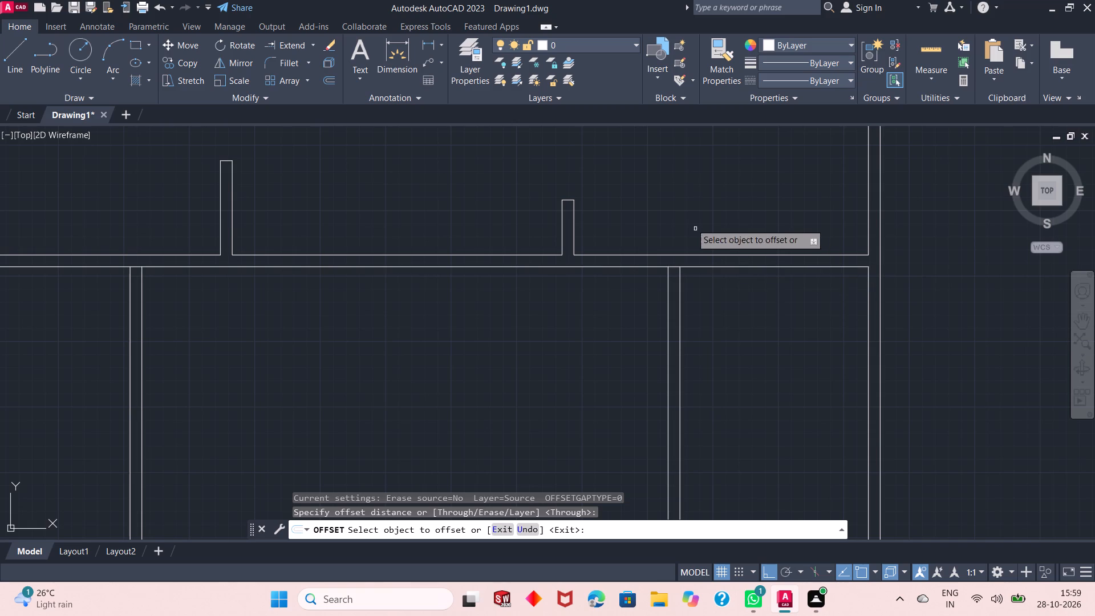
pyautogui.scroll(-2, 659, 200)
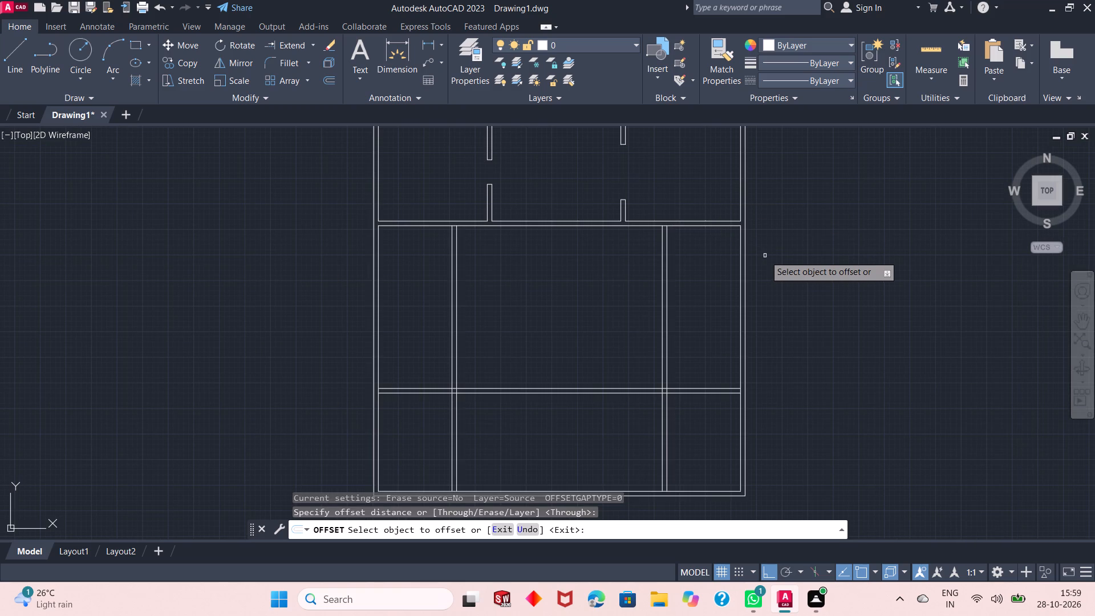
pyautogui.click(717, 227)
pyautogui.write("6'")
pyautogui.press('Return')
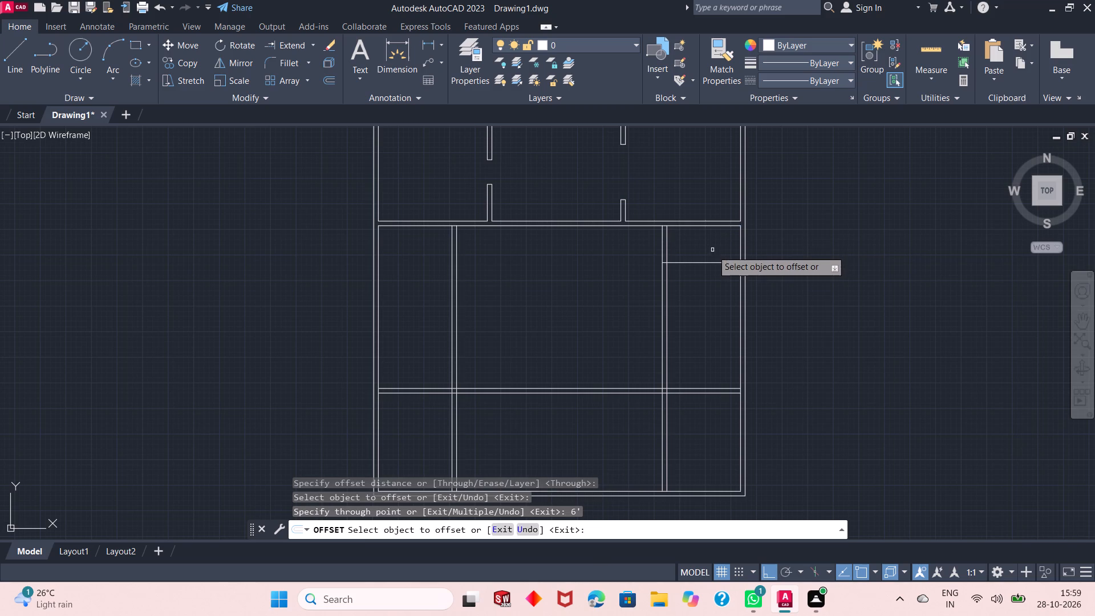
pyautogui.click(712, 264)
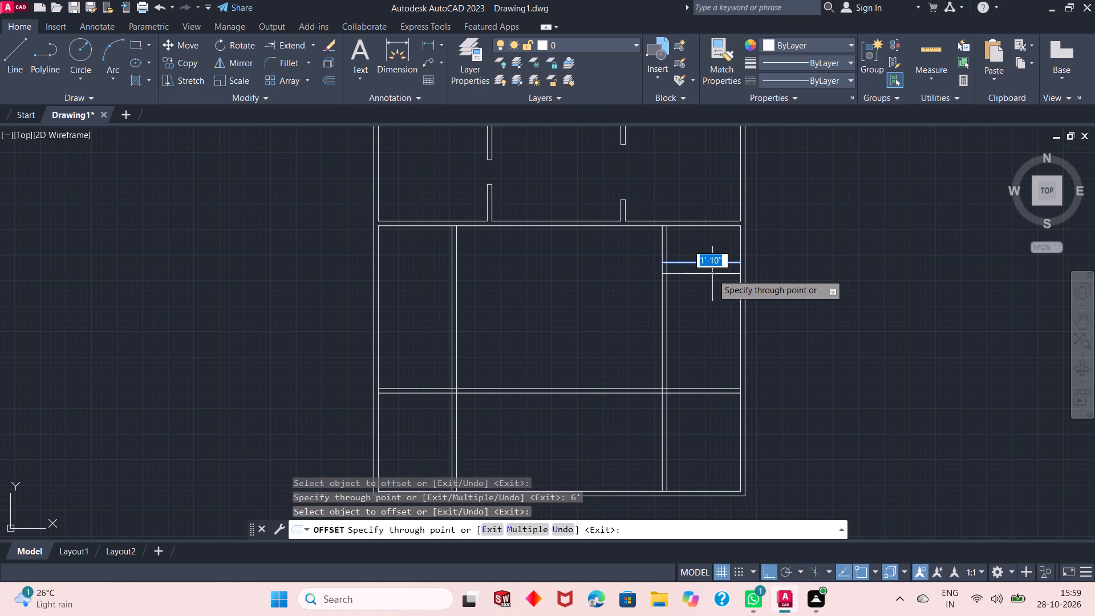
pyautogui.write('6"')
pyautogui.press('Return')
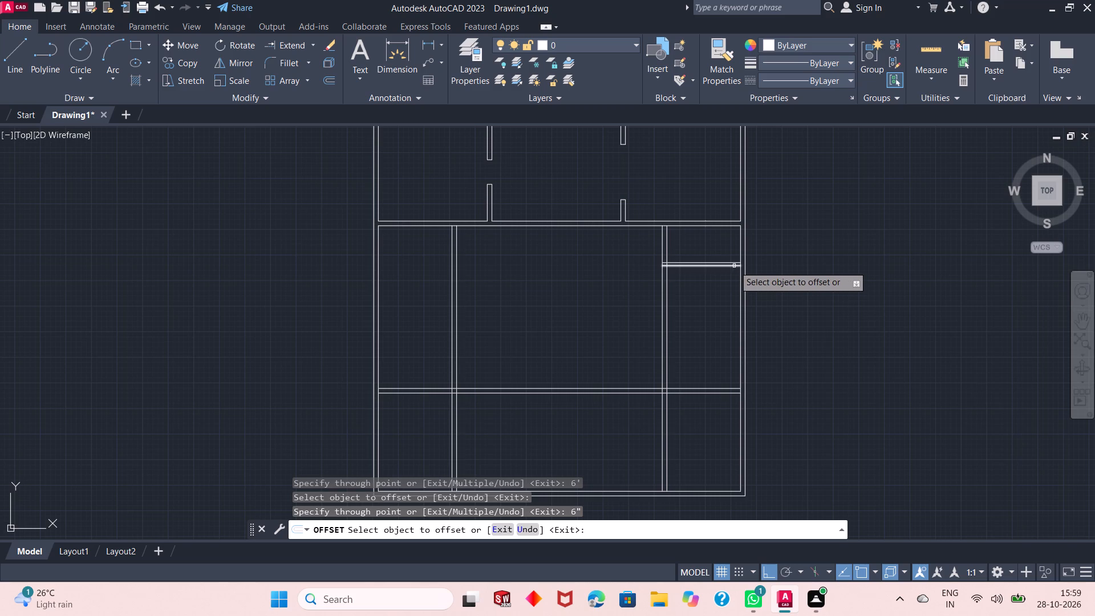
# Offset the 6" wall's lower line 13' downward, and offset the new line a further 9" to form a second horizontal wall in the strip.
pyautogui.click(734, 266)
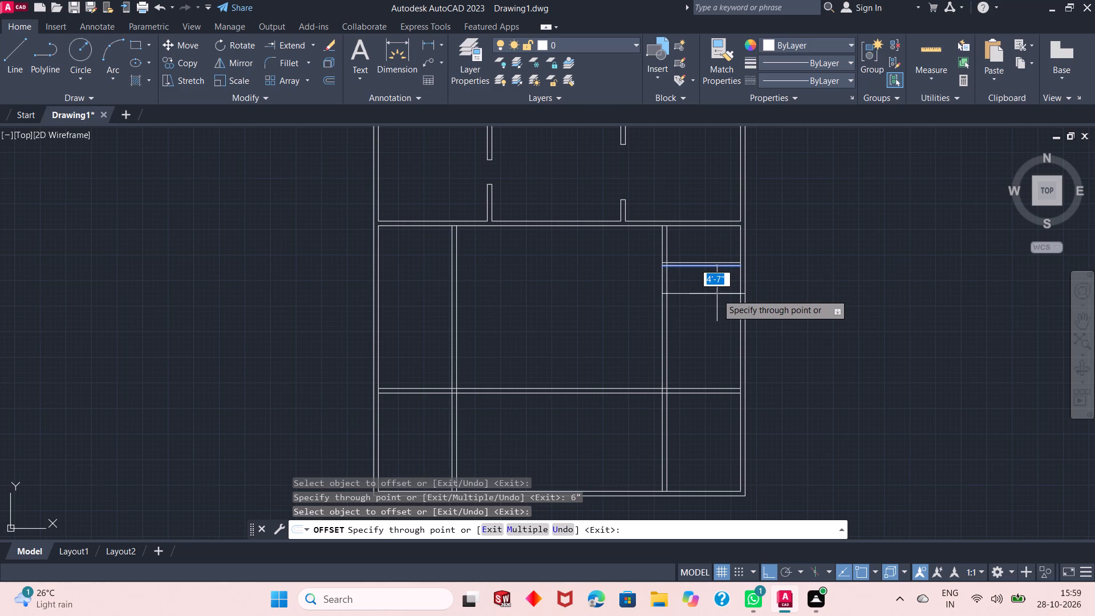
pyautogui.write("13'")
pyautogui.press('Return')
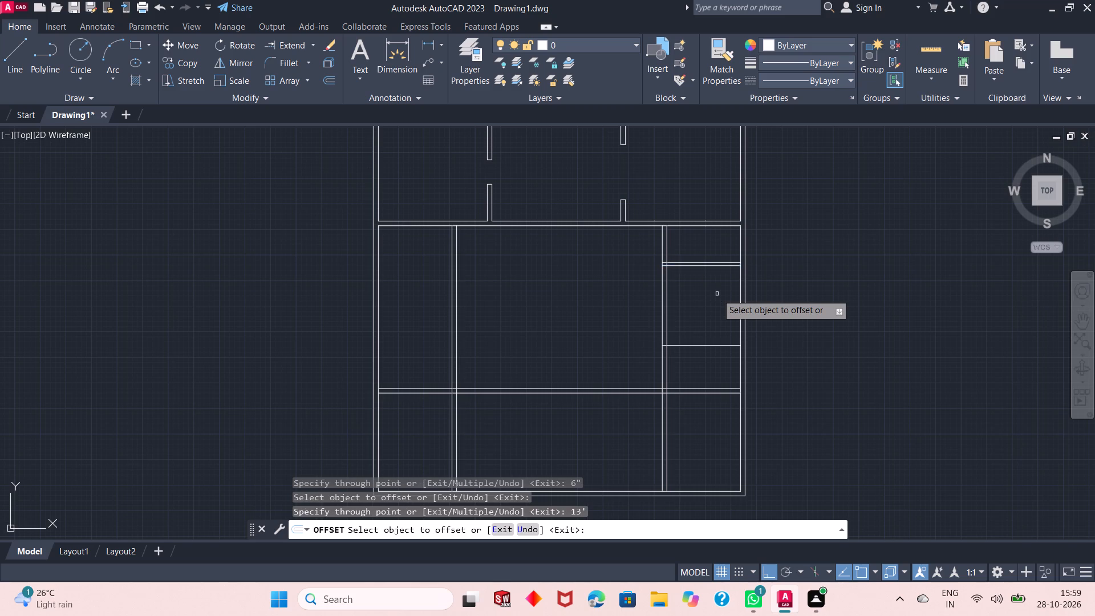
pyautogui.click(725, 346)
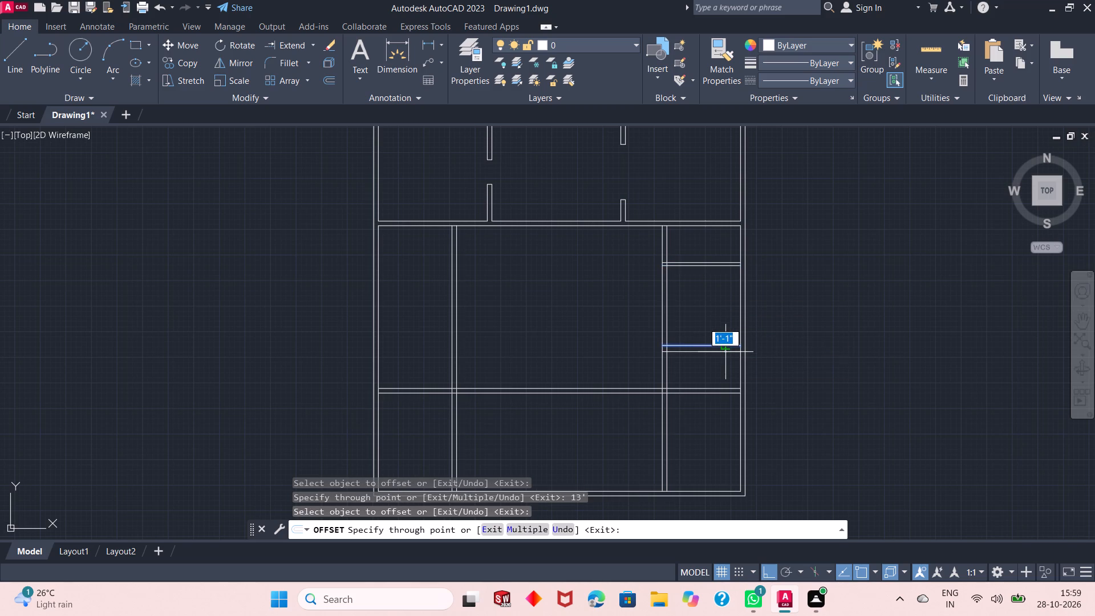
pyautogui.write('9"')
pyautogui.press('Return')
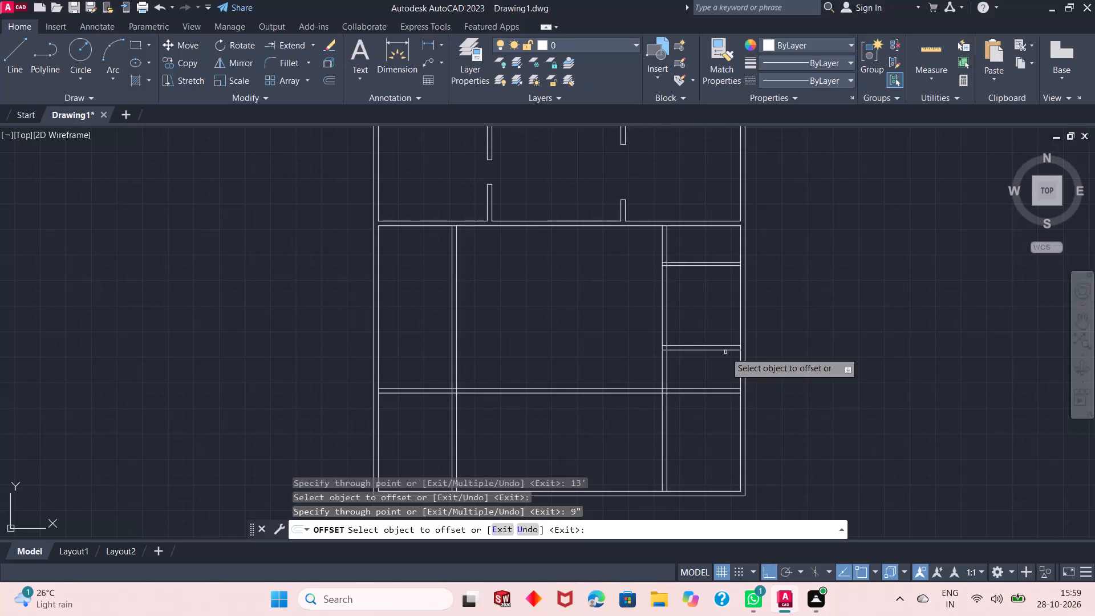
pyautogui.rightClick(802, 197)
pyautogui.click(818, 200)
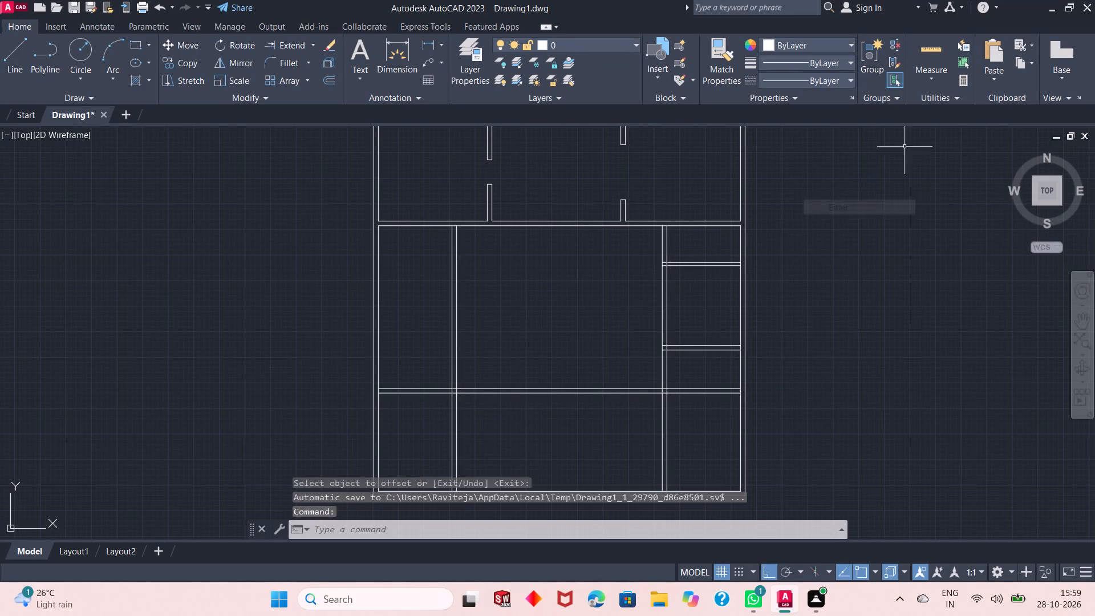
# Measure the right strip's room between the new 9" wall and the long horizontal wall with Quick measure.
pyautogui.click(941, 56)
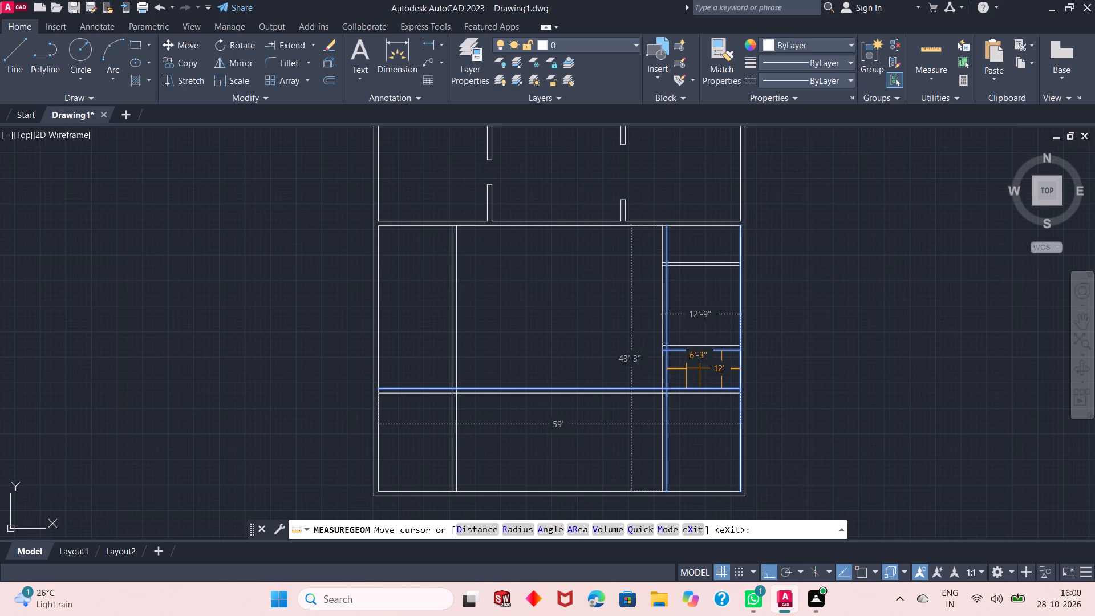
pyautogui.press('Escape')
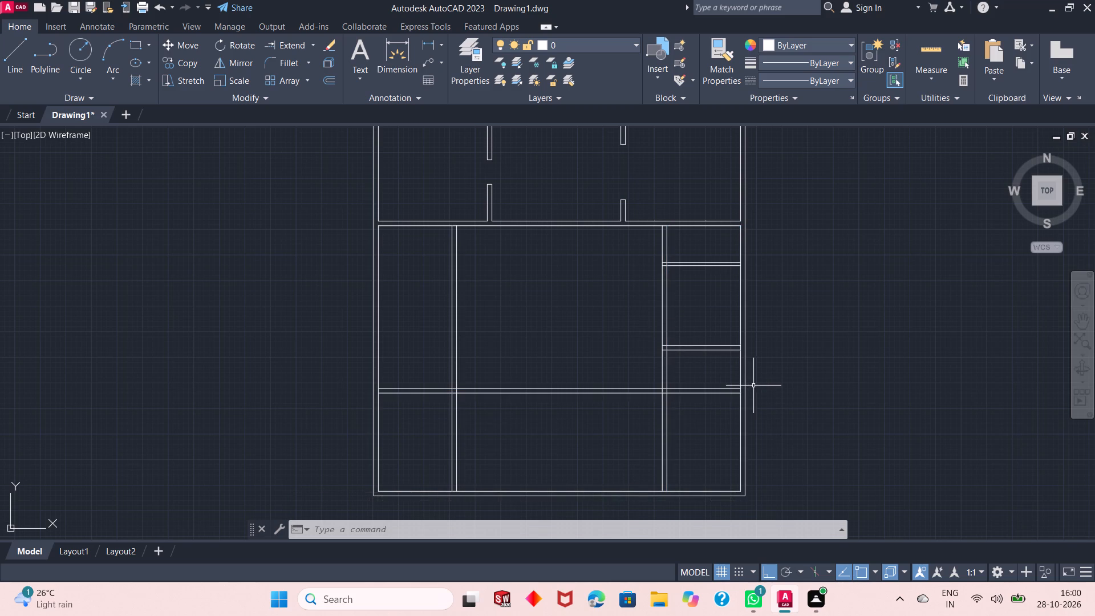
# Trim the overlapping line segments where the right vertical wall meets the lower area's top wall and the long horizontal wall.
pyautogui.scroll(-1, 753, 386)
pyautogui.scroll(1, 717, 356)
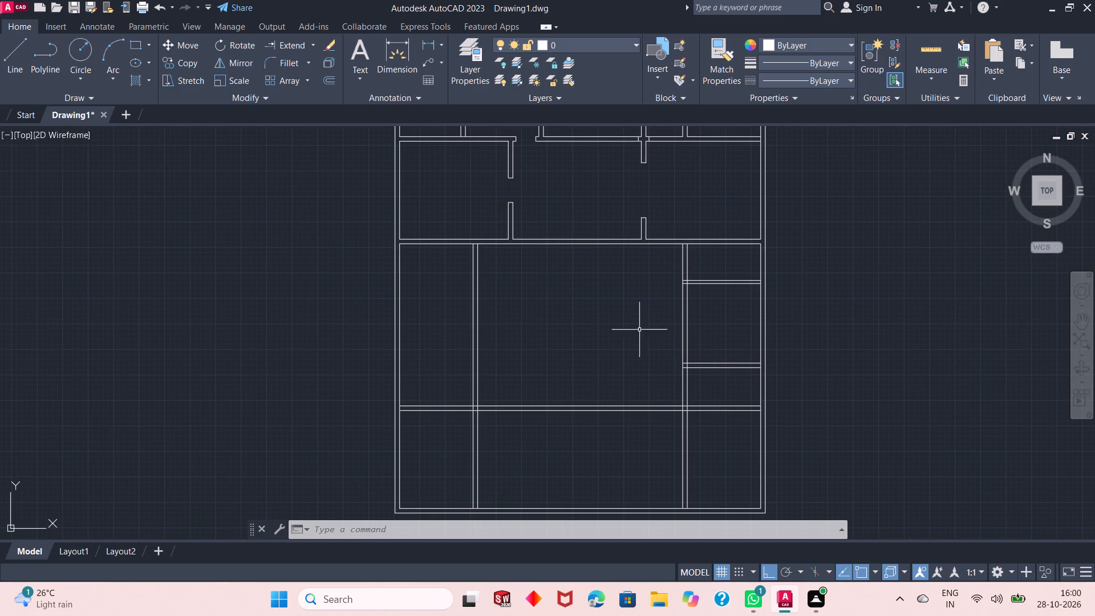
pyautogui.scroll(1, 754, 273)
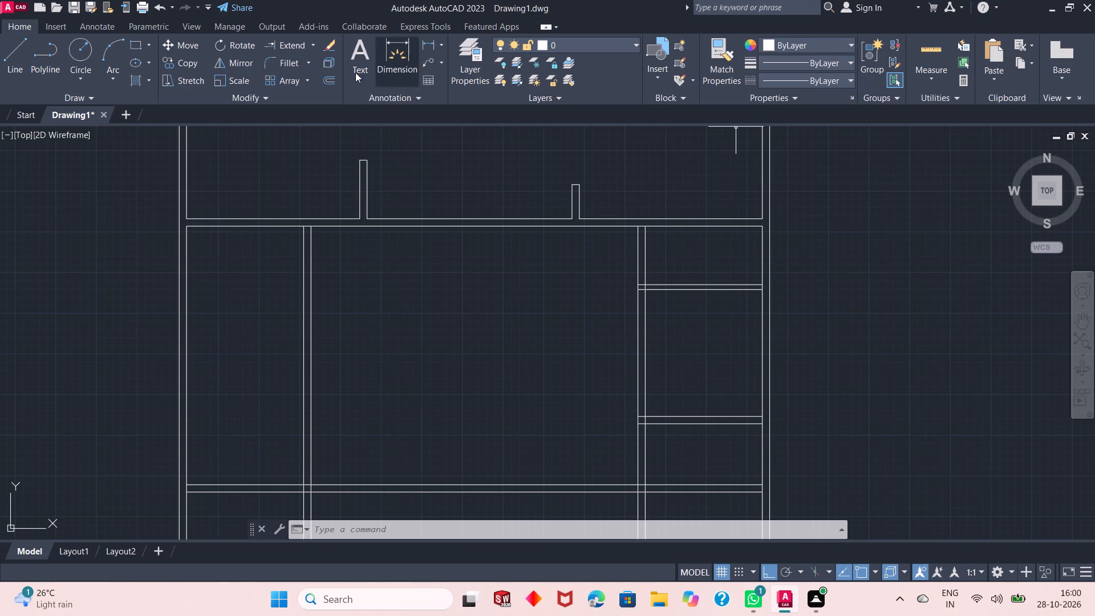
pyautogui.click(311, 45)
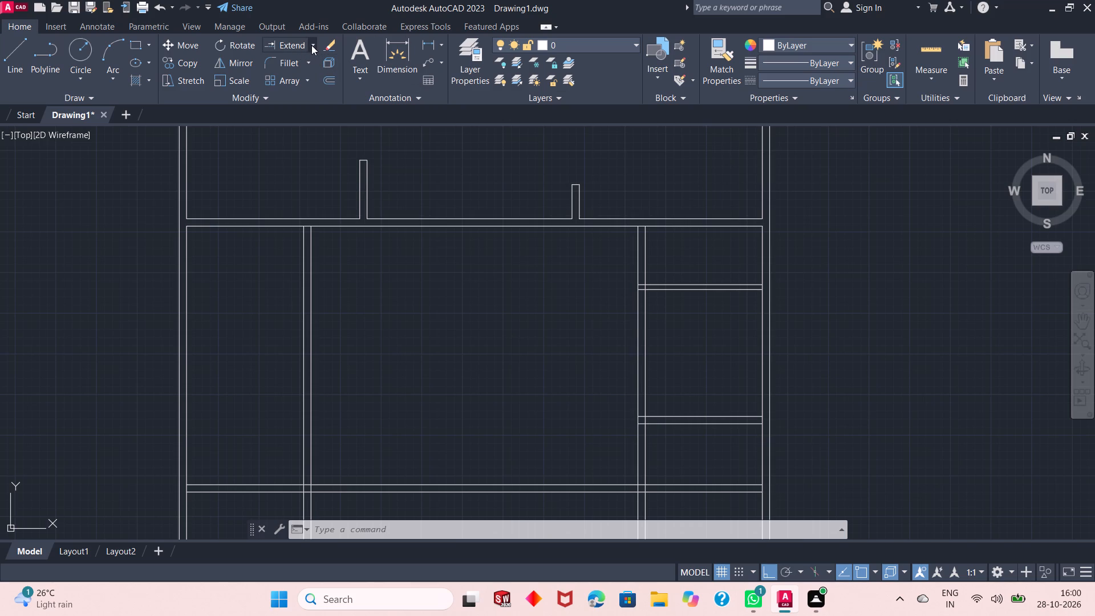
pyautogui.click(303, 68)
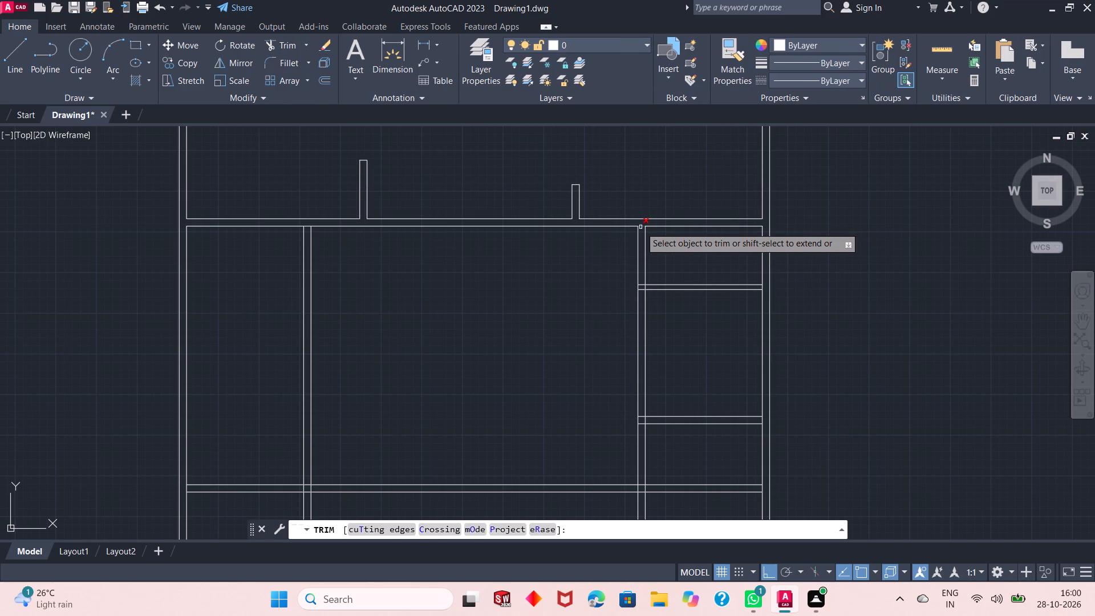
pyautogui.click(640, 227)
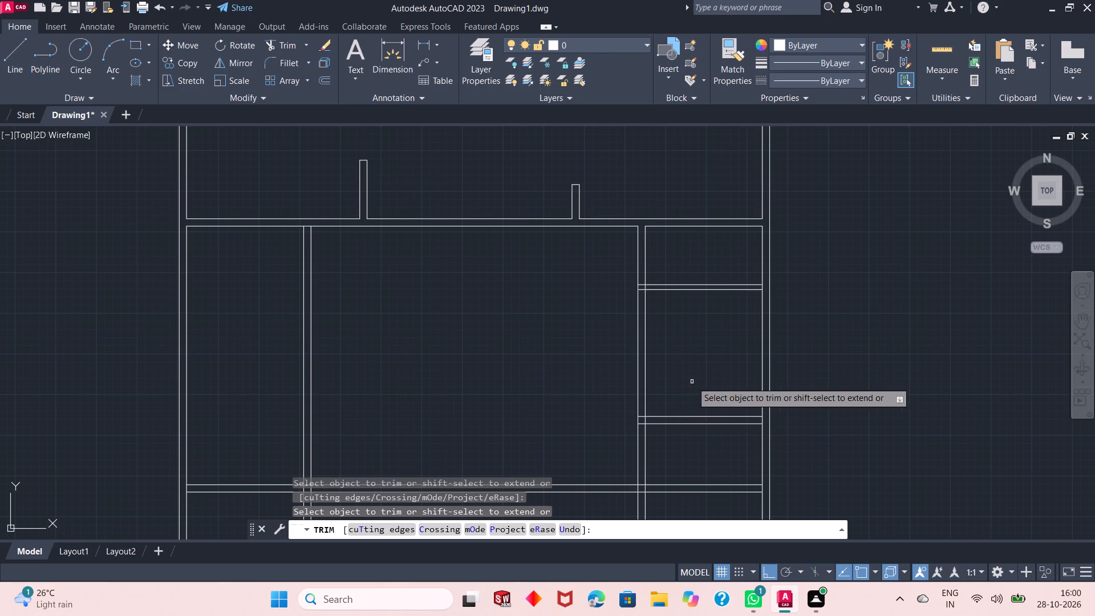
pyautogui.scroll(-1, 692, 382)
pyautogui.scroll(2, 655, 488)
pyautogui.scroll(2, 683, 392)
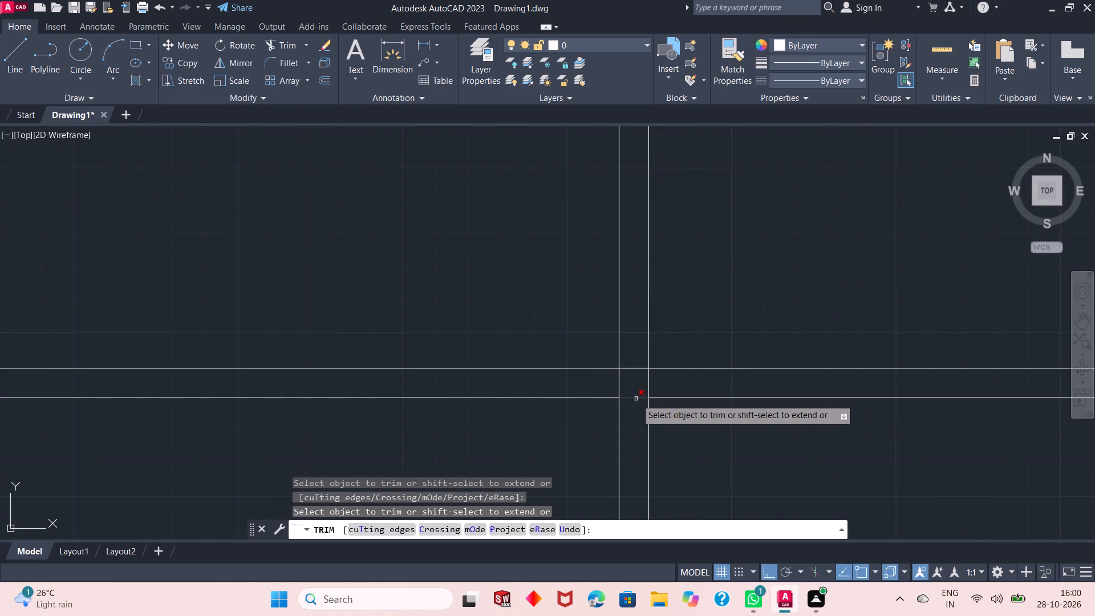
pyautogui.click(668, 382)
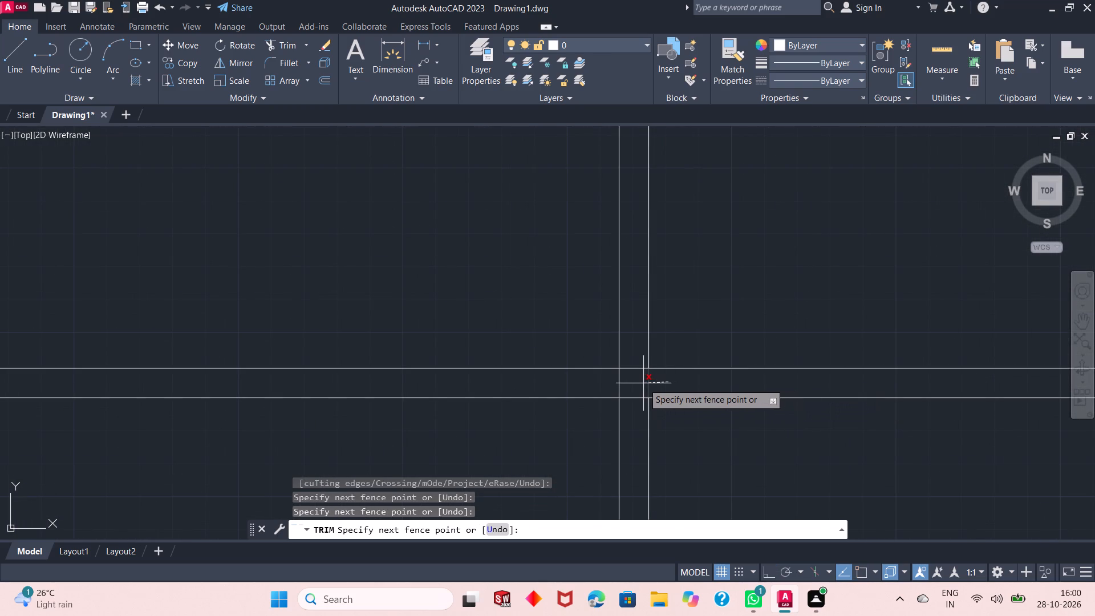
pyautogui.click(643, 383)
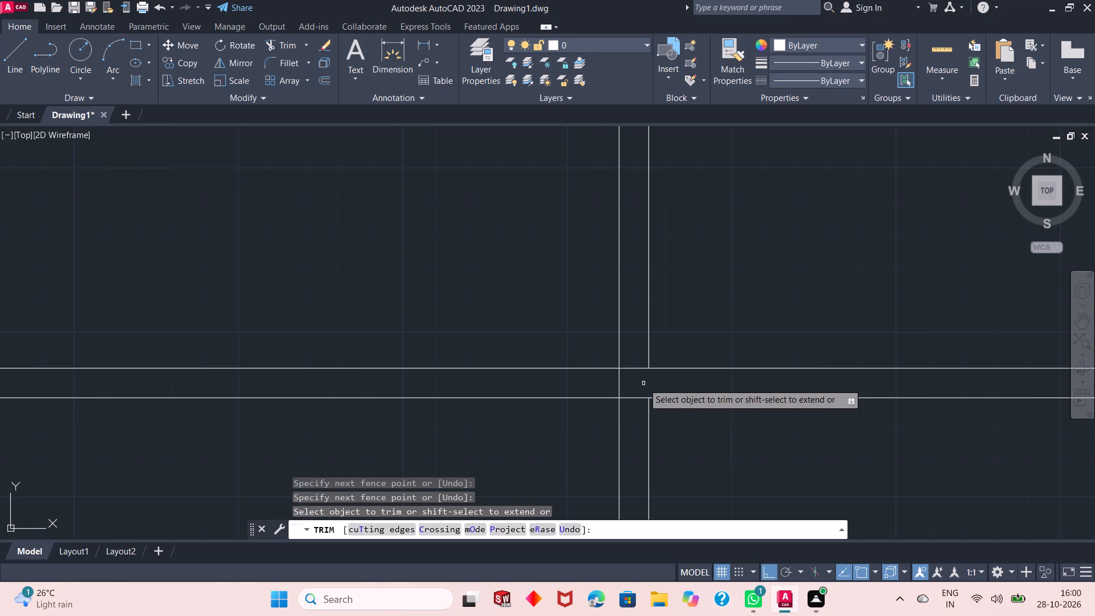
pyautogui.click(643, 383)
pyautogui.click(636, 358)
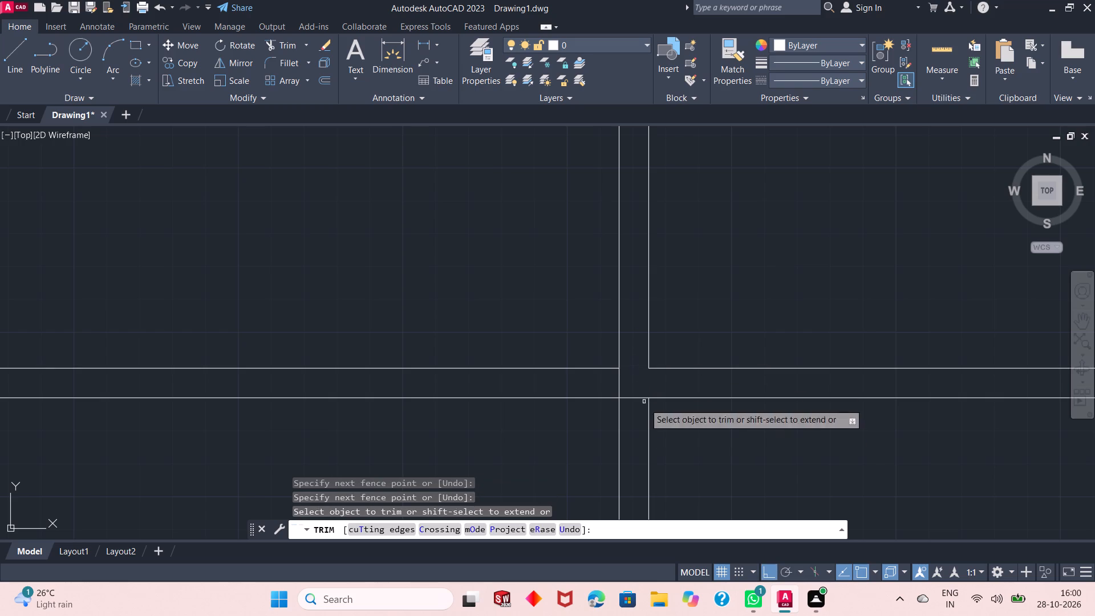
pyautogui.scroll(-3, 648, 448)
pyautogui.rightClick(509, 273)
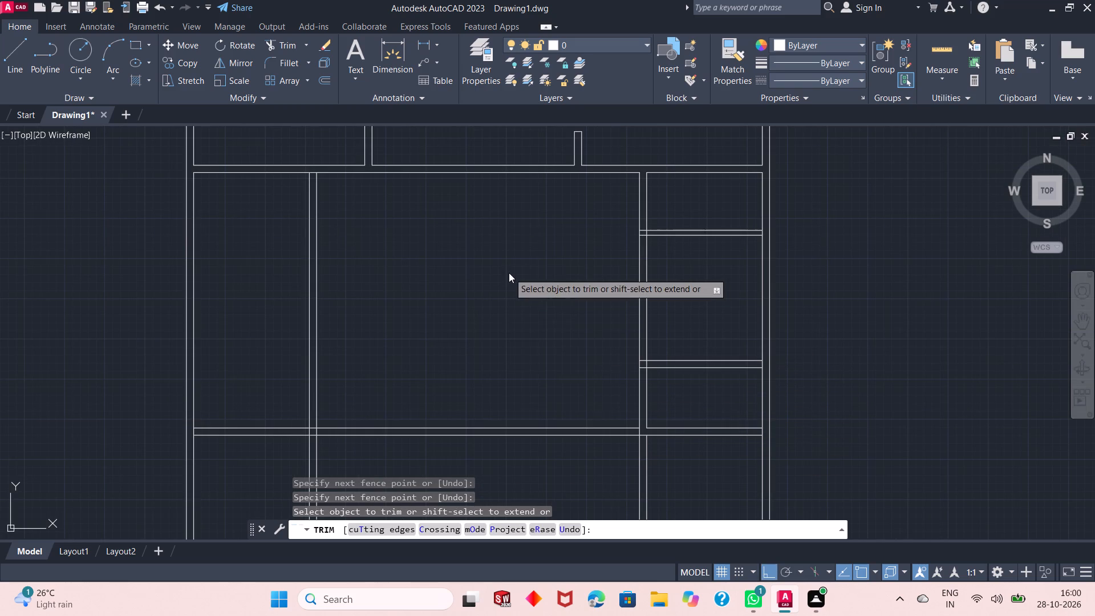
pyautogui.click(526, 279)
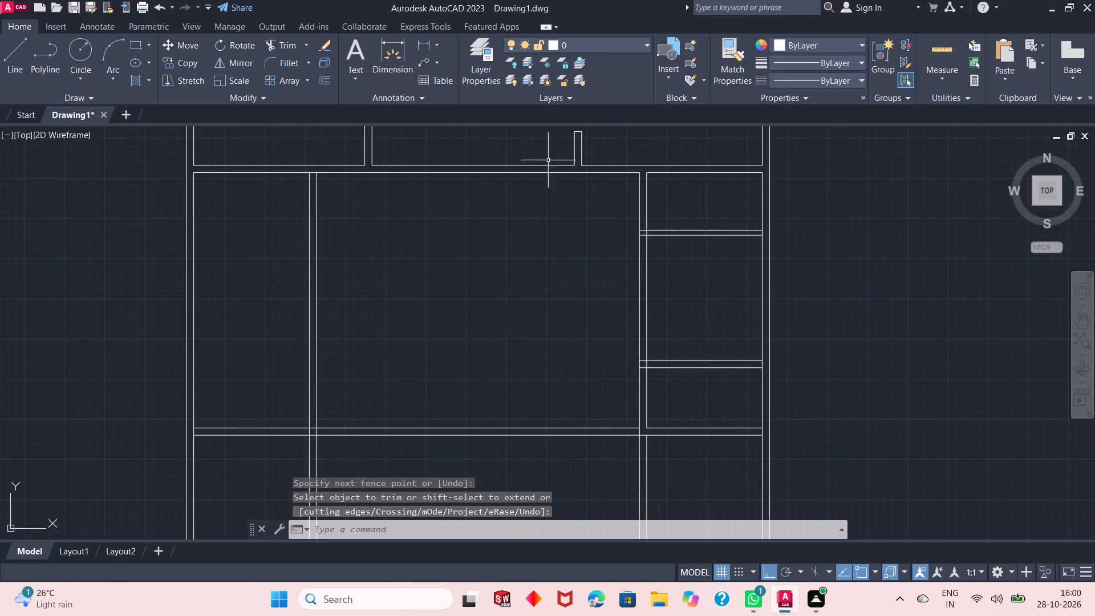
# Offset the right strip's left inner wall line 4' to the right, and offset the new line a further 6" to form a vertical partition.
pyautogui.click(320, 77)
pyautogui.rightClick(95, 210)
pyautogui.click(123, 217)
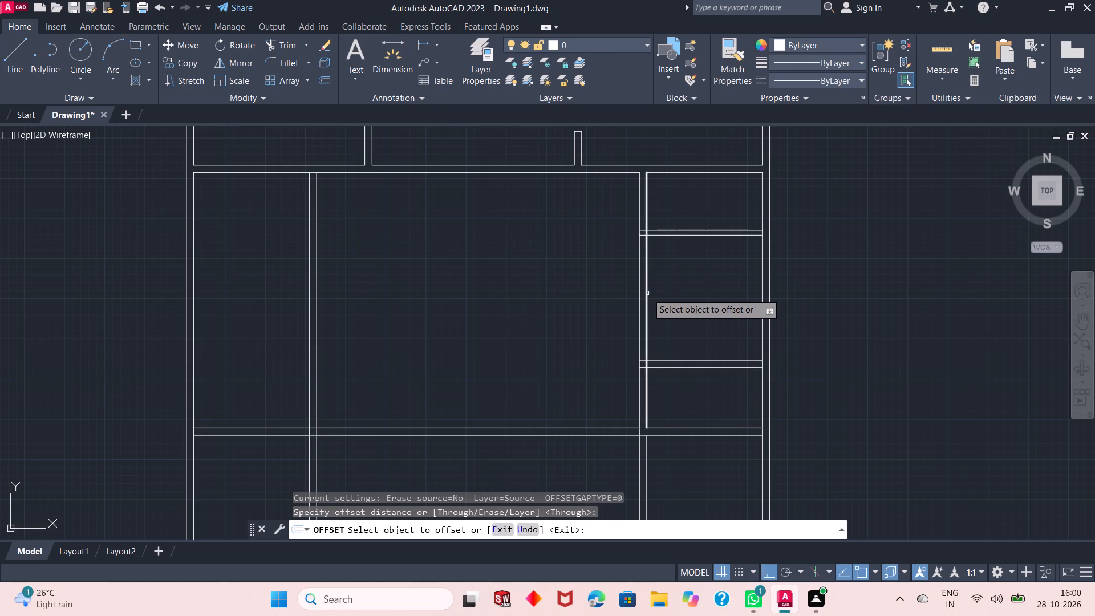
pyautogui.click(647, 293)
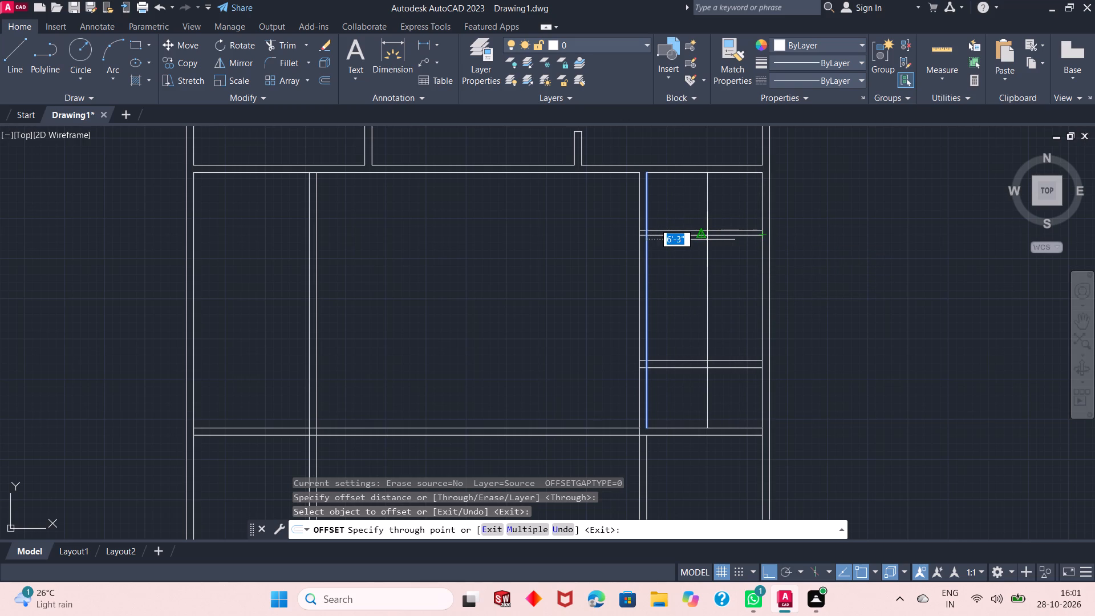
pyautogui.write("4'")
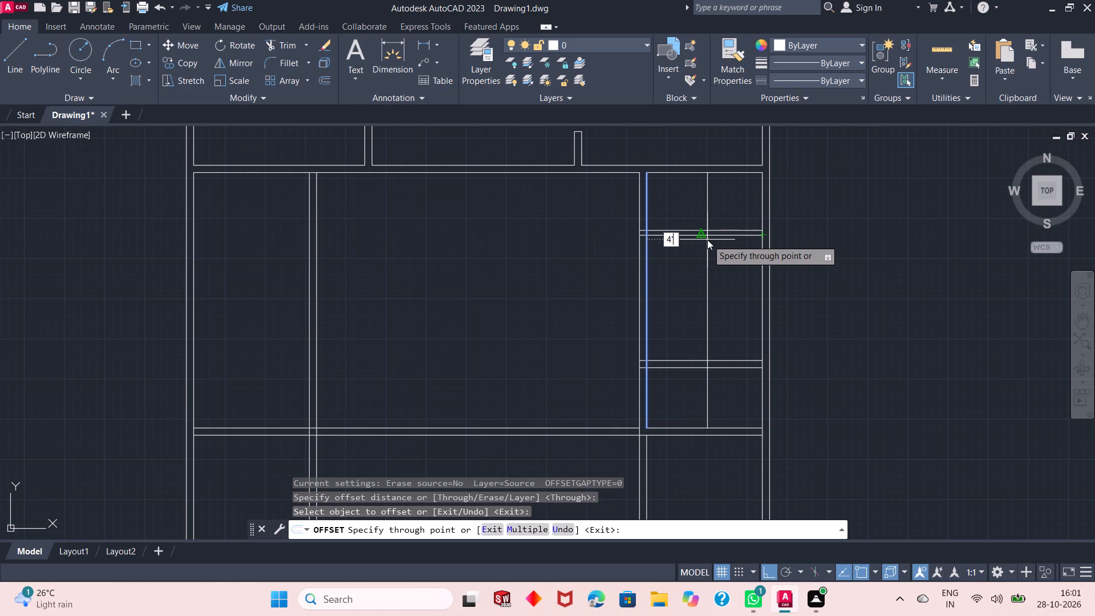
pyautogui.press('Return')
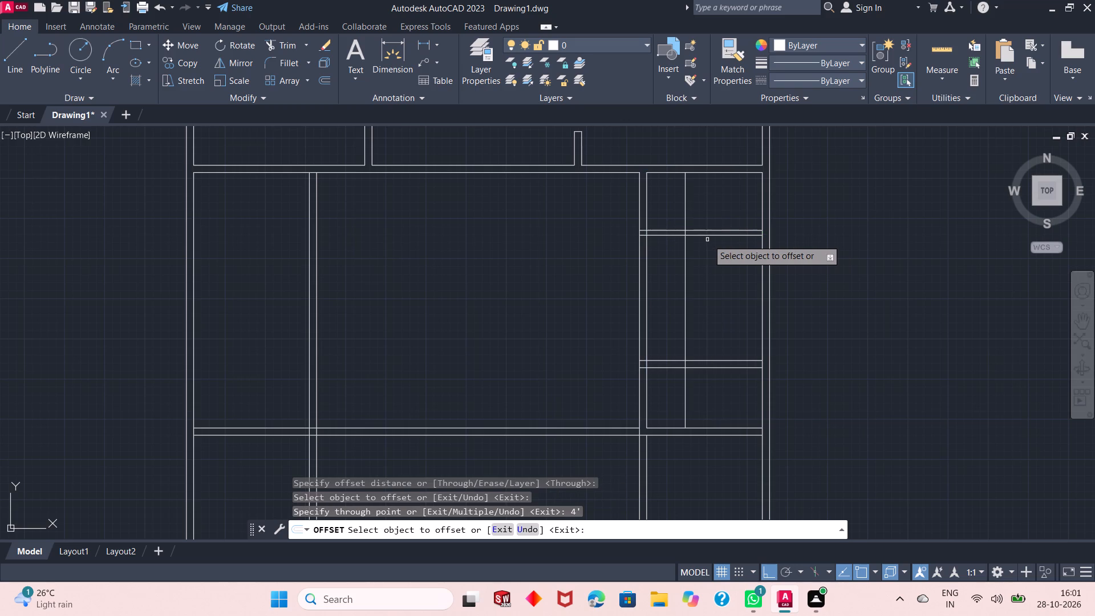
pyautogui.click(684, 213)
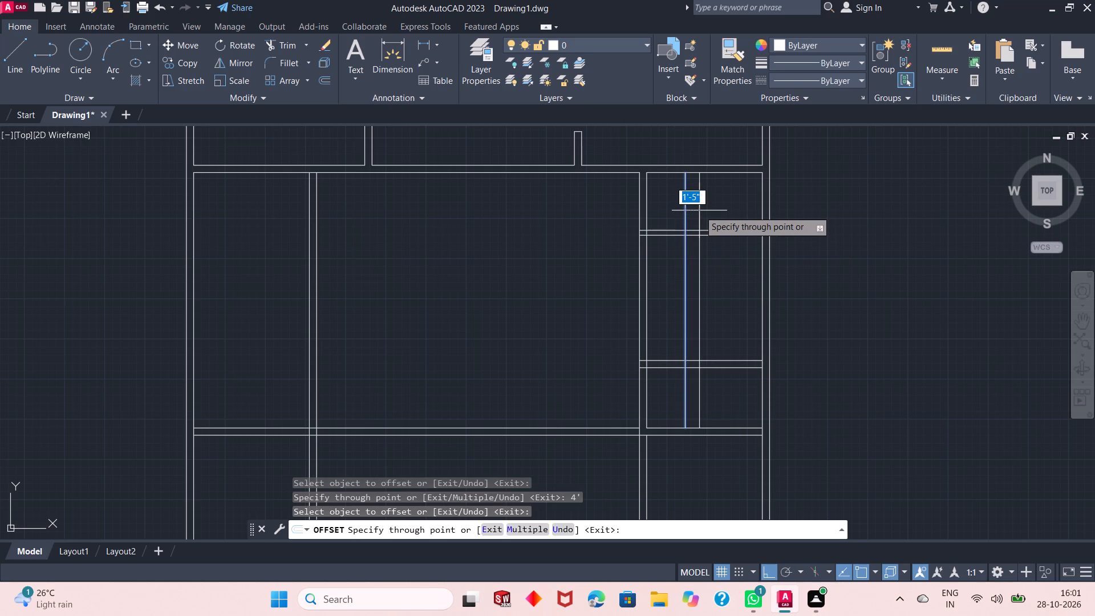
pyautogui.write('6"\'')
pyautogui.press('Return')
pyautogui.write('6"')
pyautogui.press('Return')
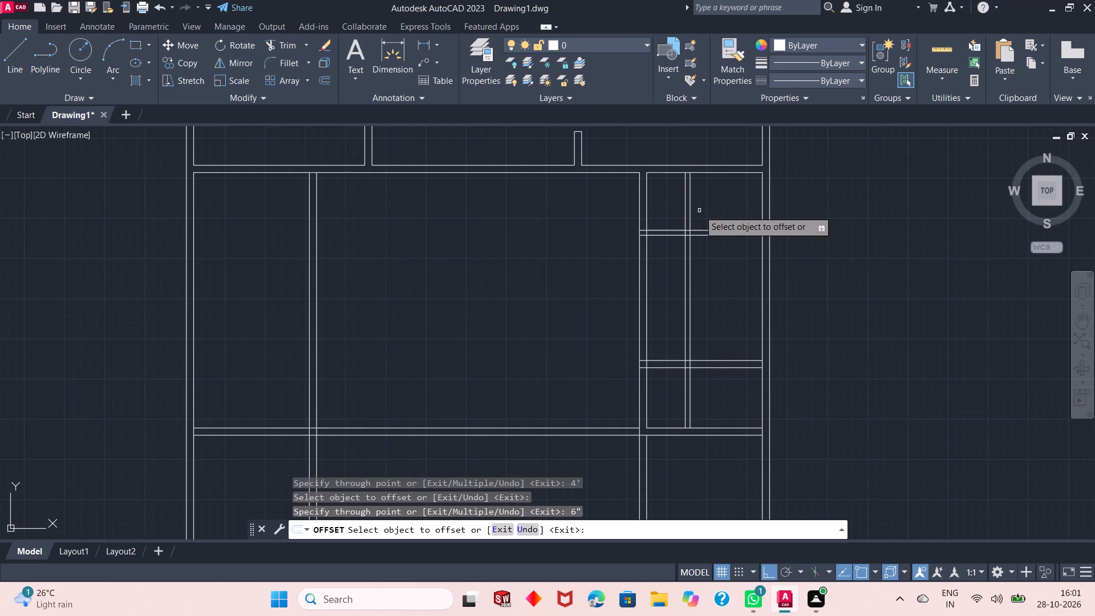
pyautogui.rightClick(699, 210)
pyautogui.click(713, 222)
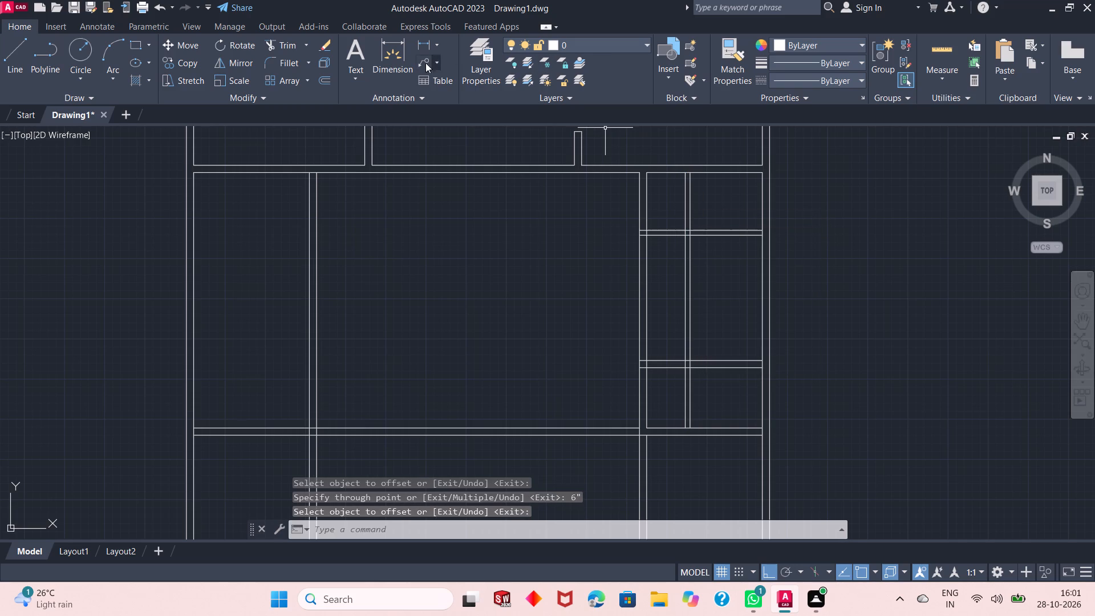
# Trim the vertical 6" partition's two lines out of the right strip's middle room.
pyautogui.click(287, 48)
pyautogui.click(718, 252)
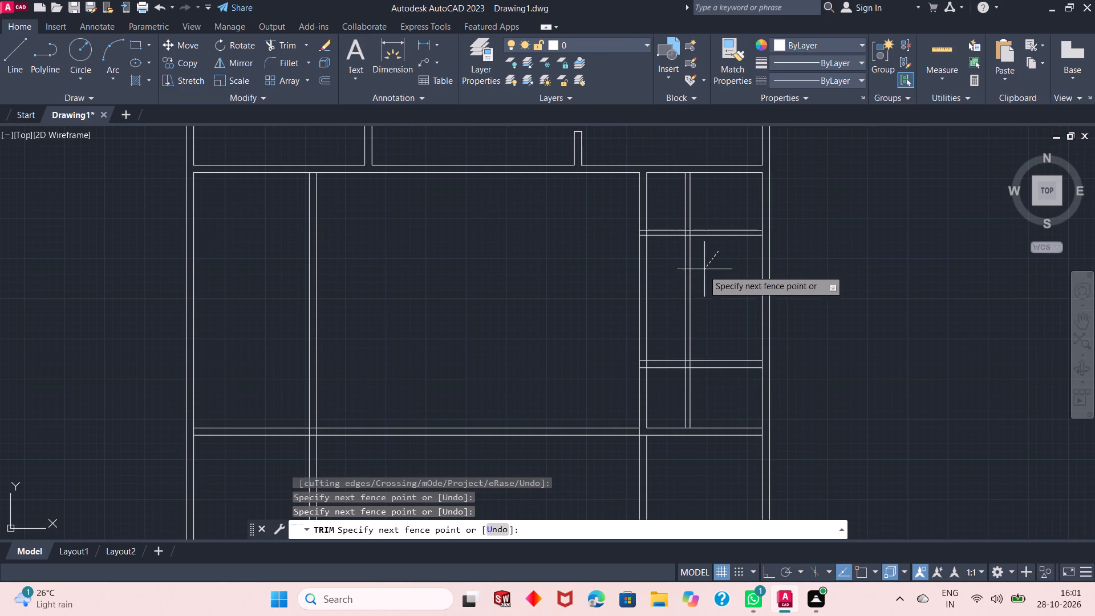
pyautogui.click(670, 293)
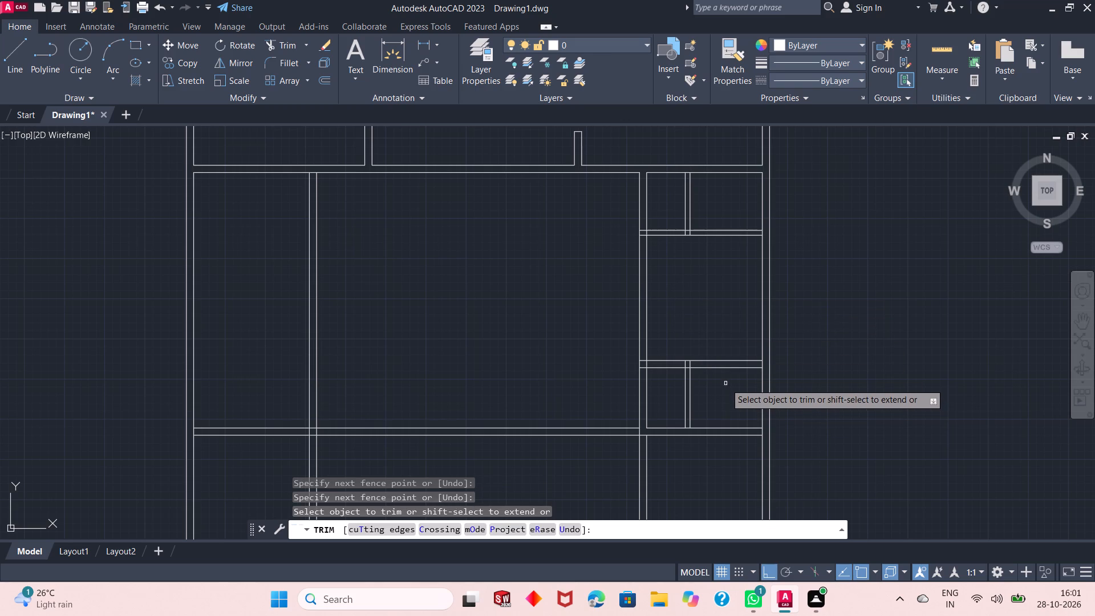
# Trim the overlapping segments where the right strip's lower horizontal wall meets the vertical partition and the strip's left wall.
pyautogui.scroll(2, 700, 365)
pyautogui.click(698, 362)
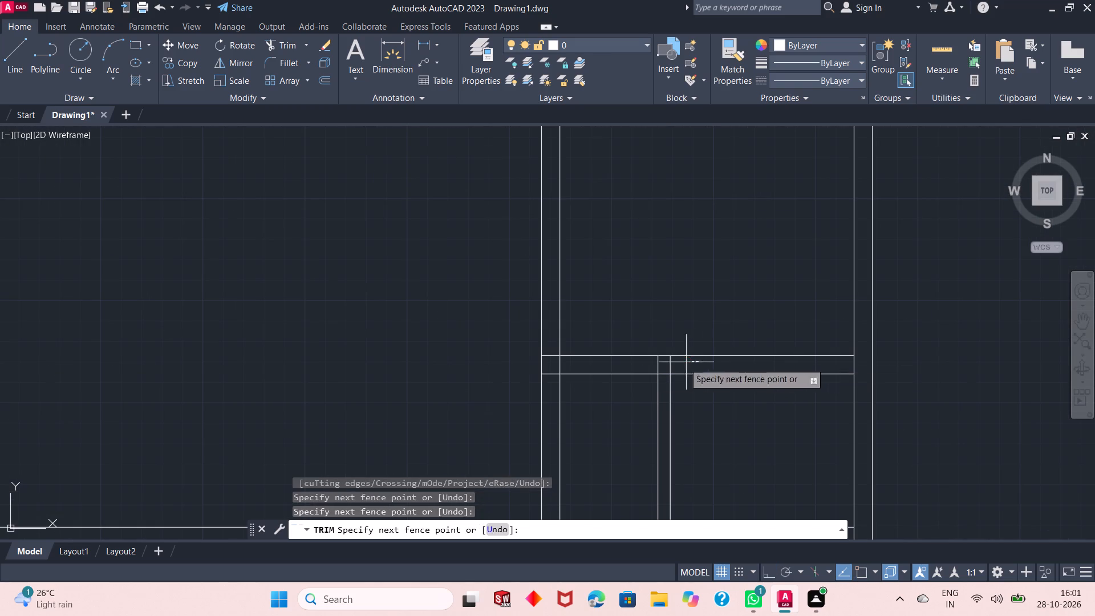
pyautogui.click(618, 368)
pyautogui.scroll(-2, 697, 361)
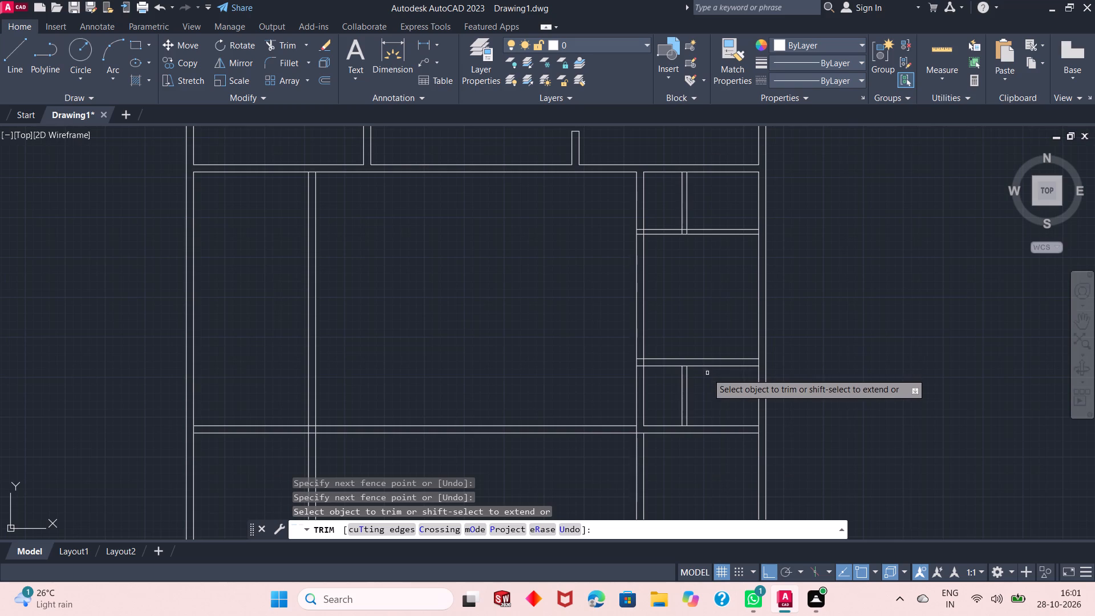
pyautogui.scroll(3, 641, 363)
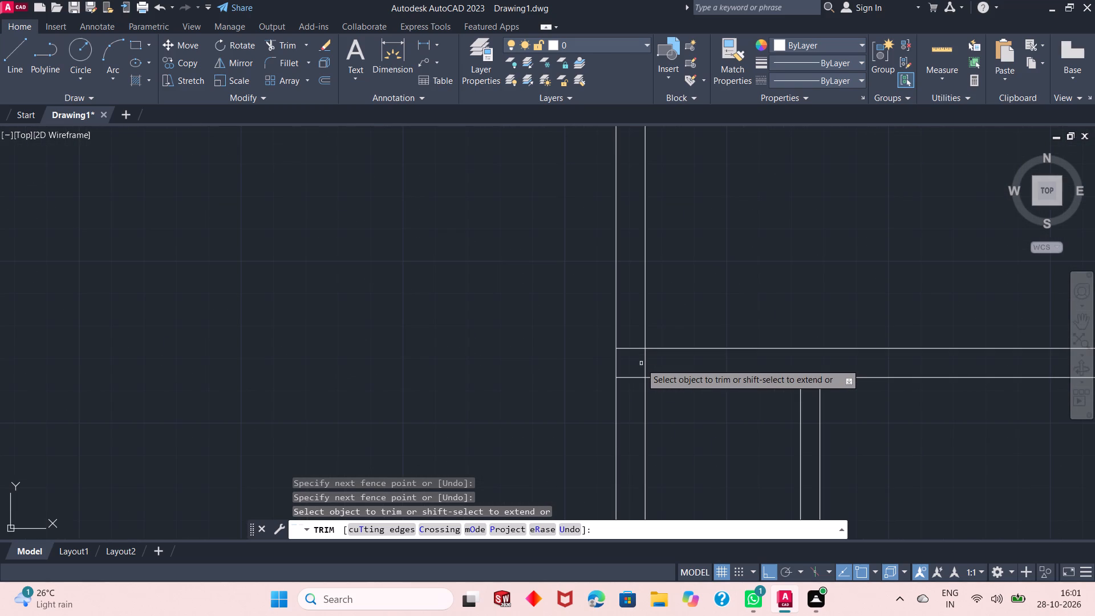
pyautogui.click(637, 343)
pyautogui.click(638, 391)
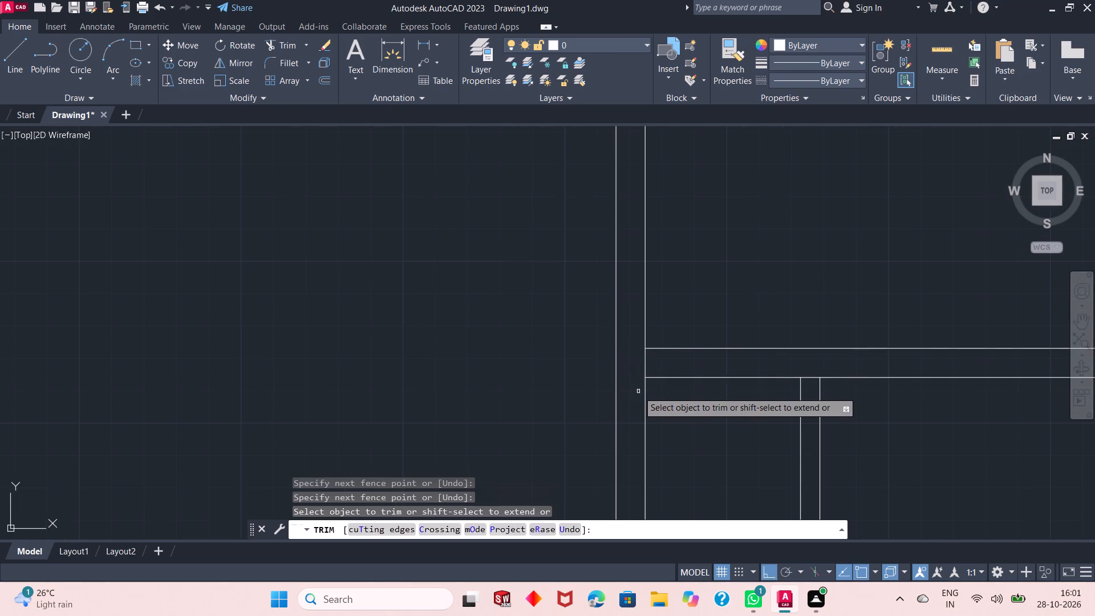
pyautogui.click(638, 367)
pyautogui.click(658, 364)
pyautogui.scroll(-2, 683, 424)
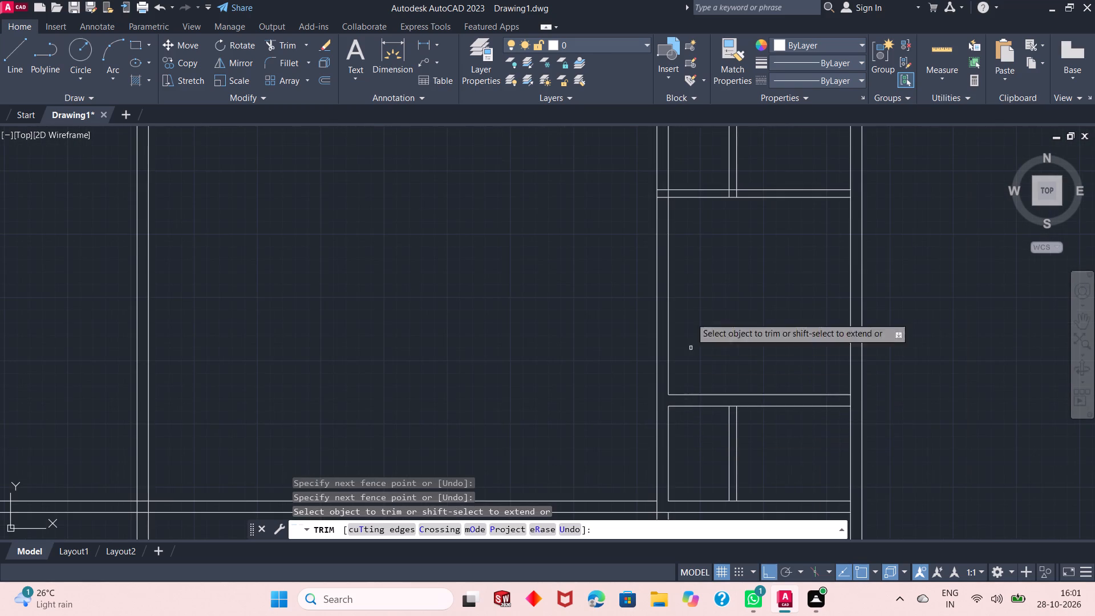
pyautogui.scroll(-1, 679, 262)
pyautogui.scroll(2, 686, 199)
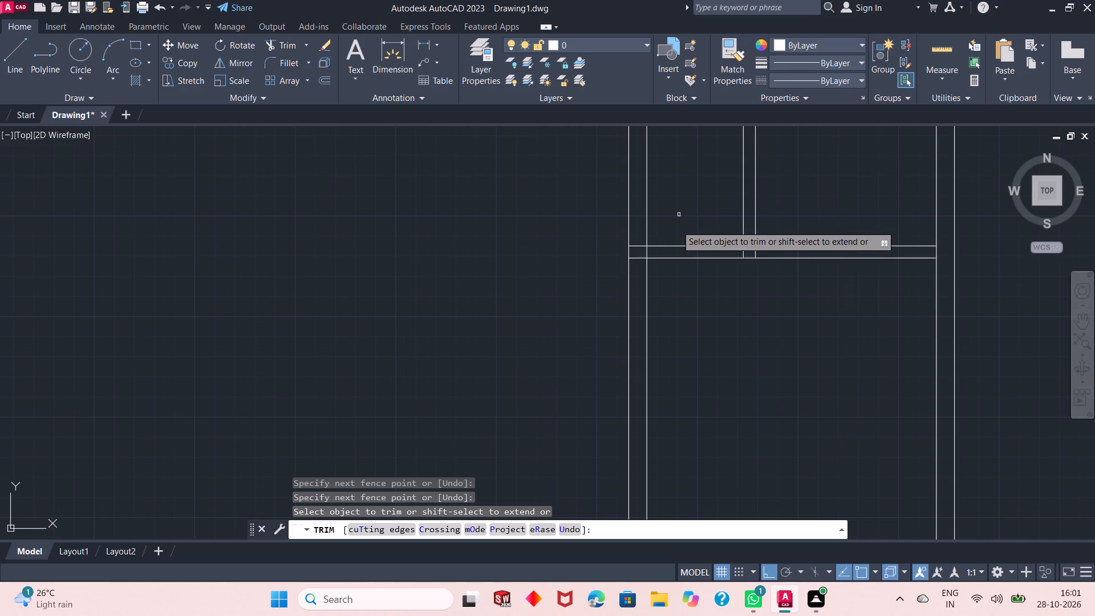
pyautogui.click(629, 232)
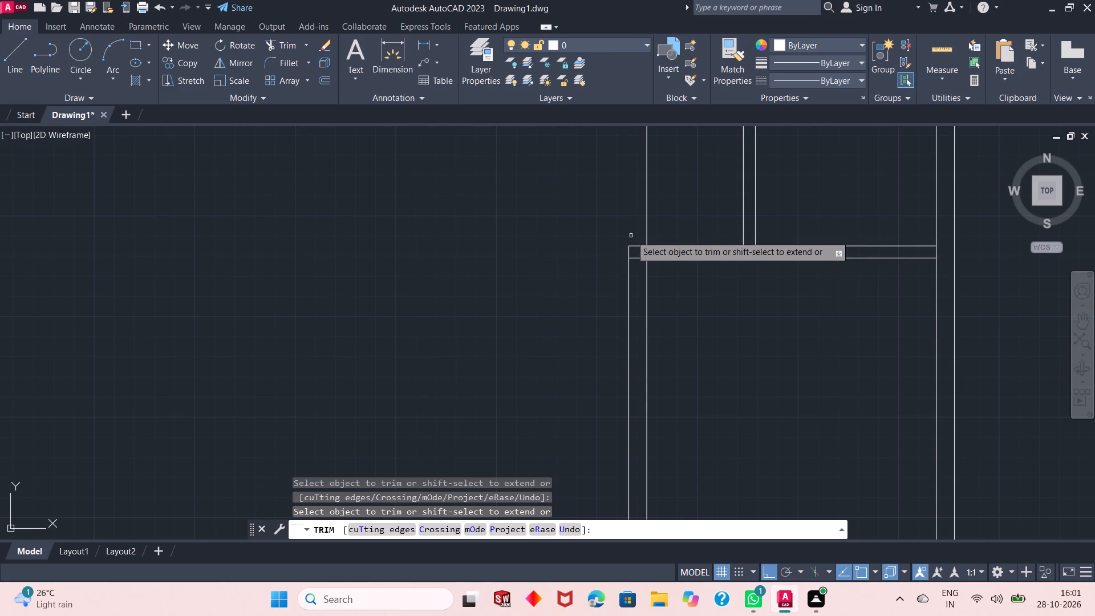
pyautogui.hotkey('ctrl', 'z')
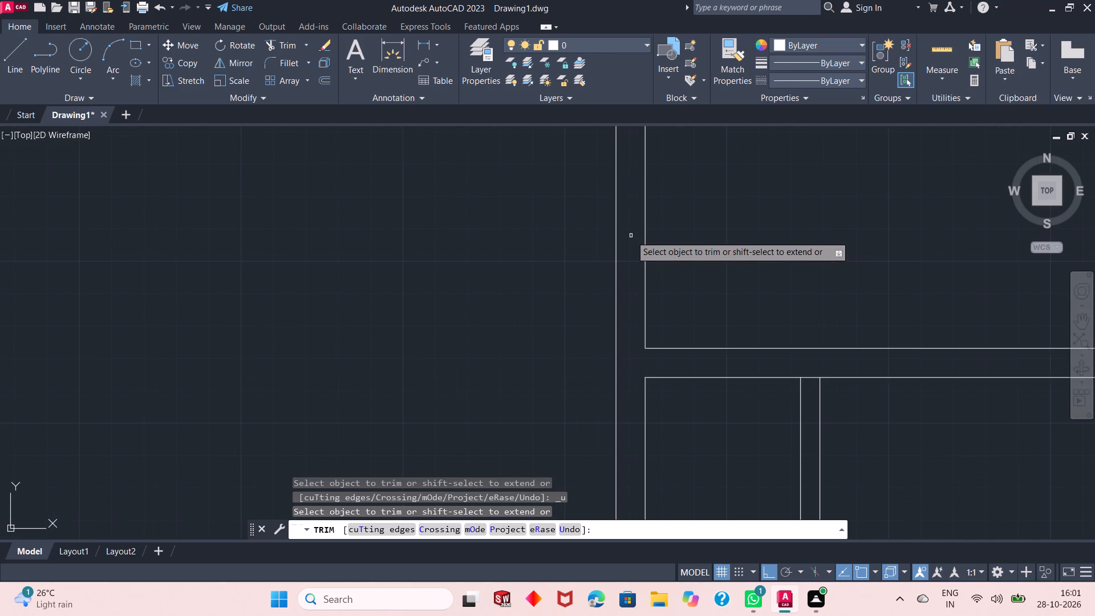
# Trim the overlapping segments where the right strip's upper horizontal wall meets the strip's left wall.
pyautogui.scroll(-4, 652, 289)
pyautogui.scroll(4, 641, 223)
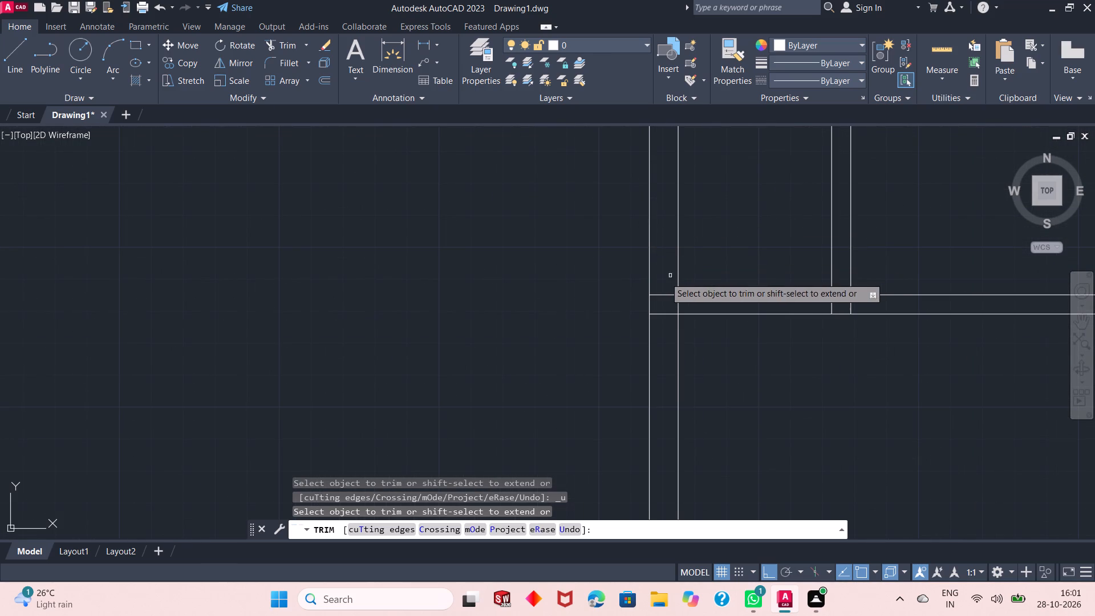
pyautogui.click(664, 278)
pyautogui.click(663, 339)
pyautogui.click(665, 304)
pyautogui.click(690, 303)
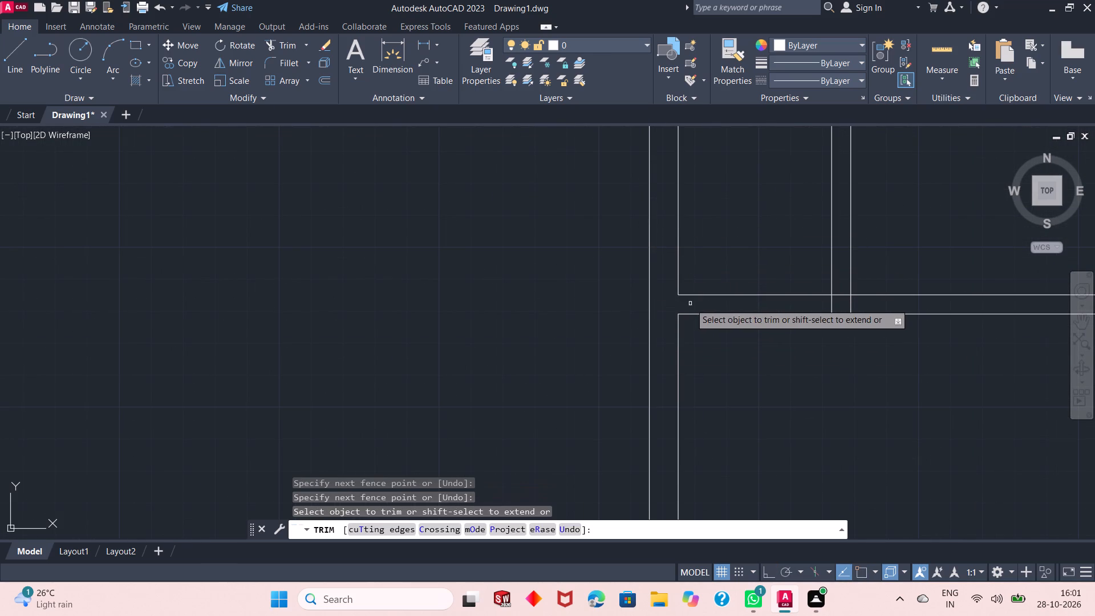
# Trim the upper partition's stubs inside the horizontal wall below it and the wall line pieces between its lines at both ends.
pyautogui.scroll(-2, 719, 338)
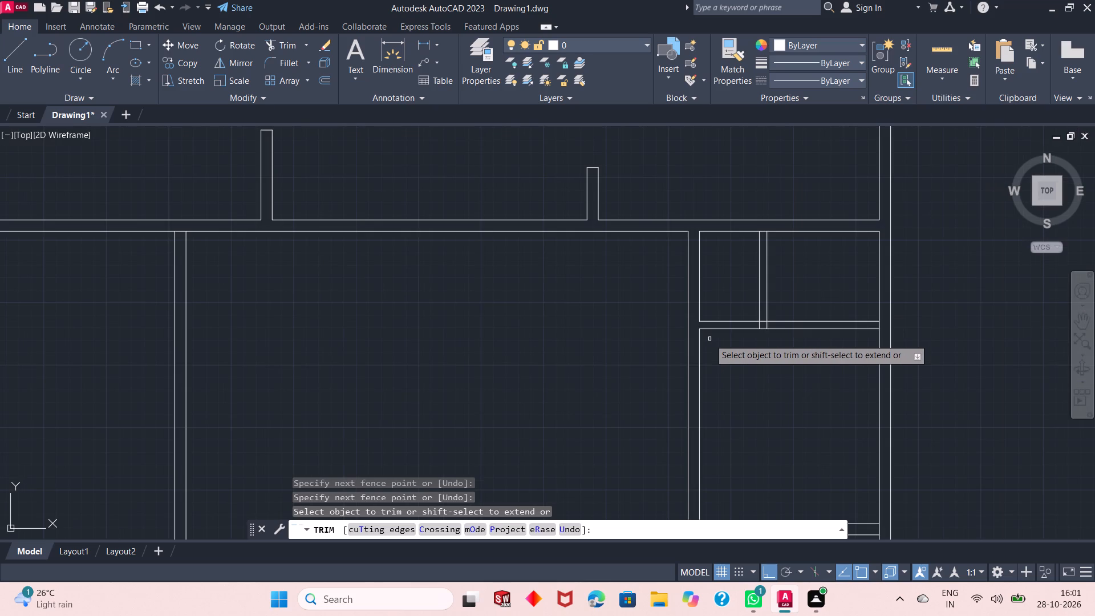
pyautogui.scroll(-1, 606, 327)
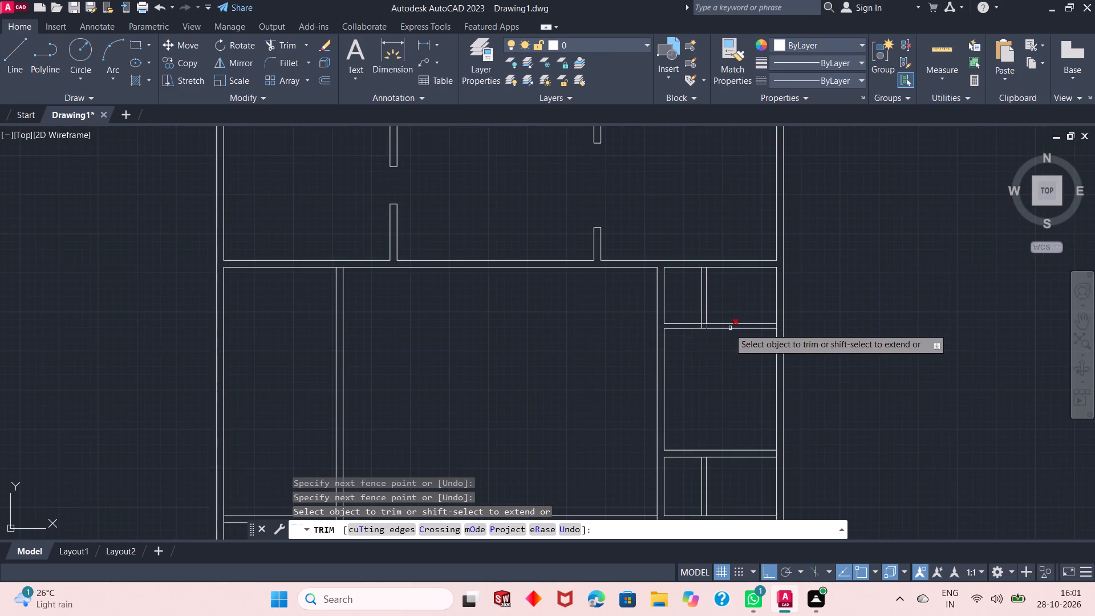
pyautogui.scroll(4, 728, 327)
pyautogui.click(594, 316)
pyautogui.moveTo(519, 318); pyautogui.dragTo(524, 318)
pyautogui.click(561, 317)
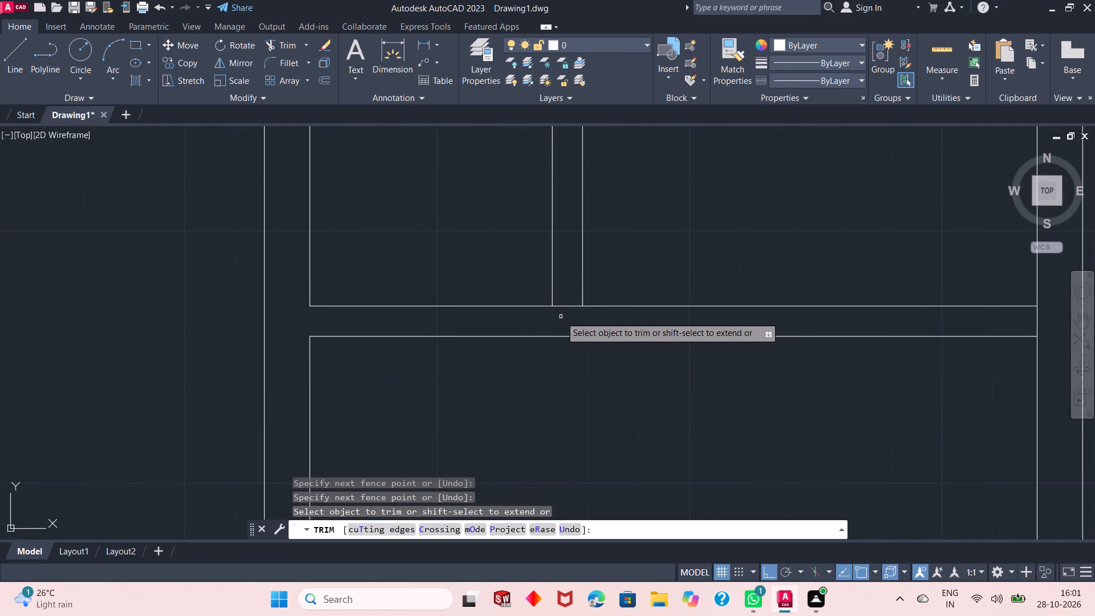
pyautogui.click(560, 296)
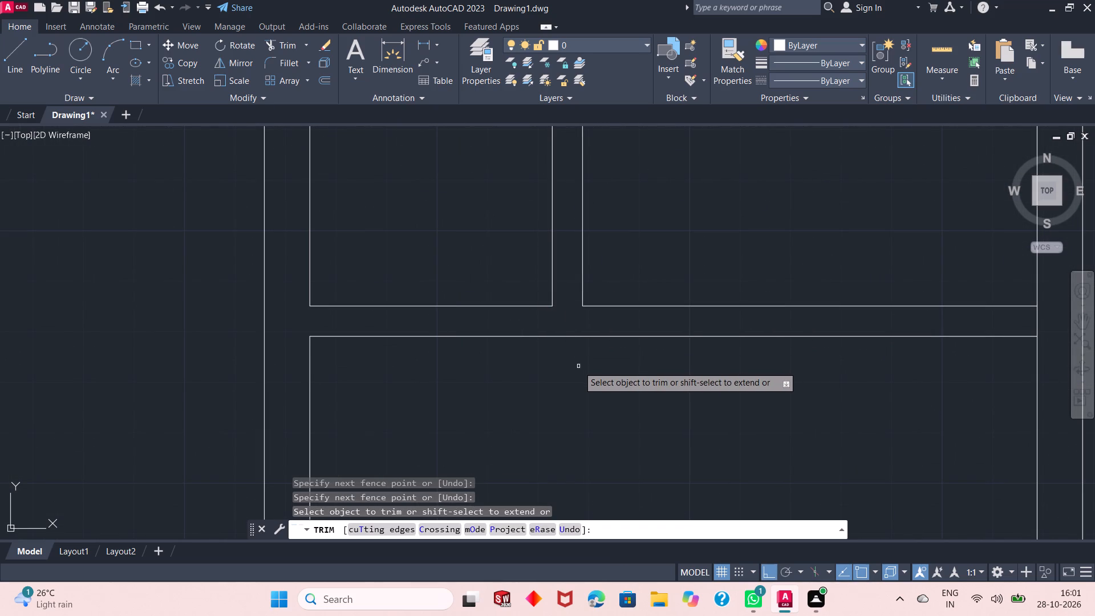
pyautogui.scroll(-3, 576, 357)
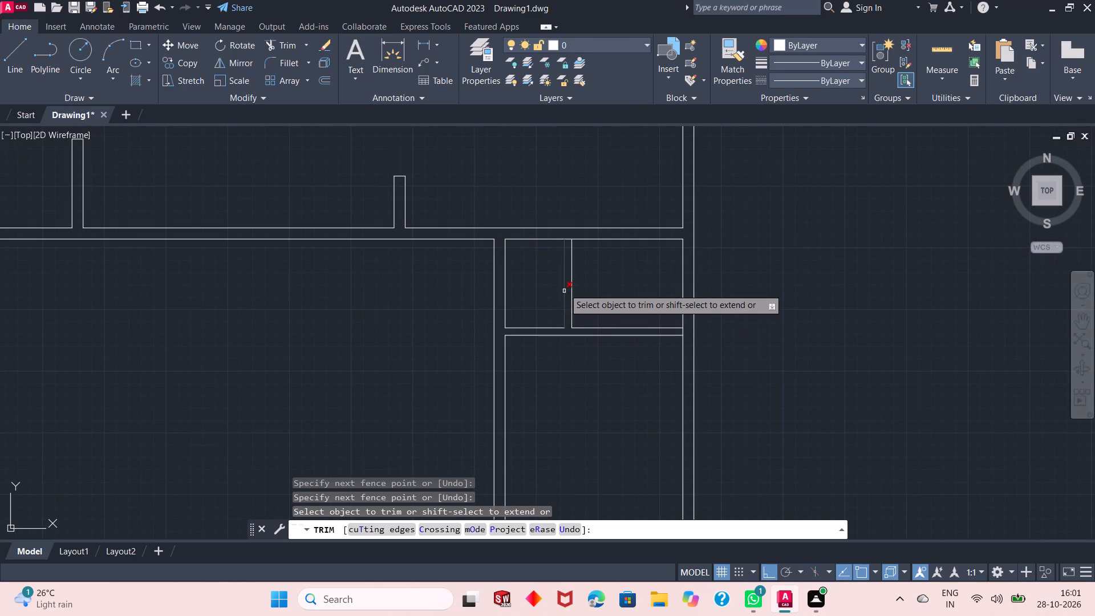
pyautogui.scroll(1, 610, 254)
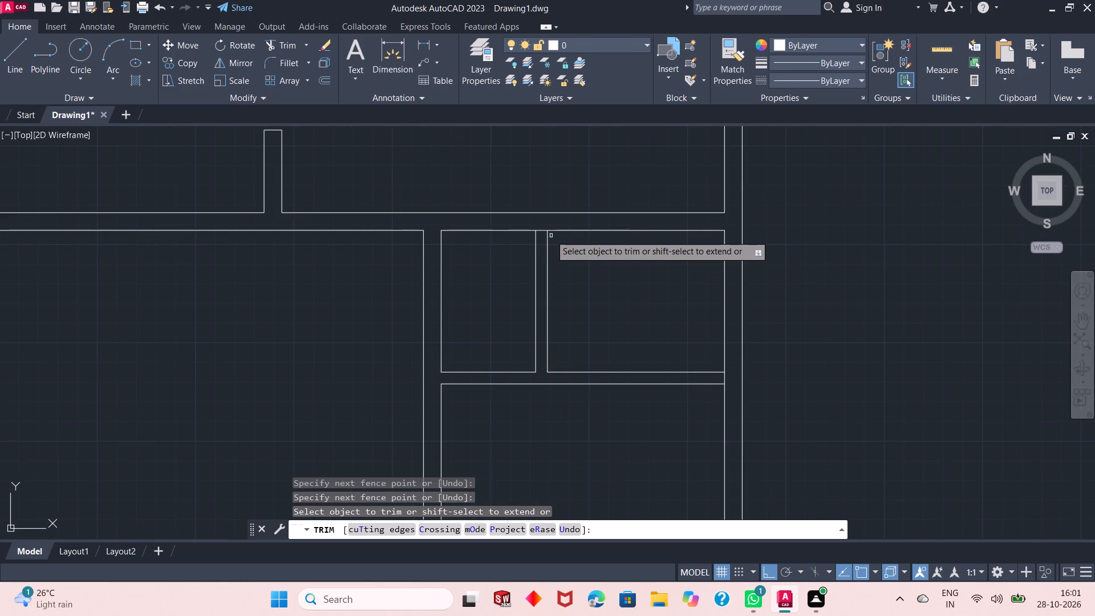
pyautogui.click(541, 230)
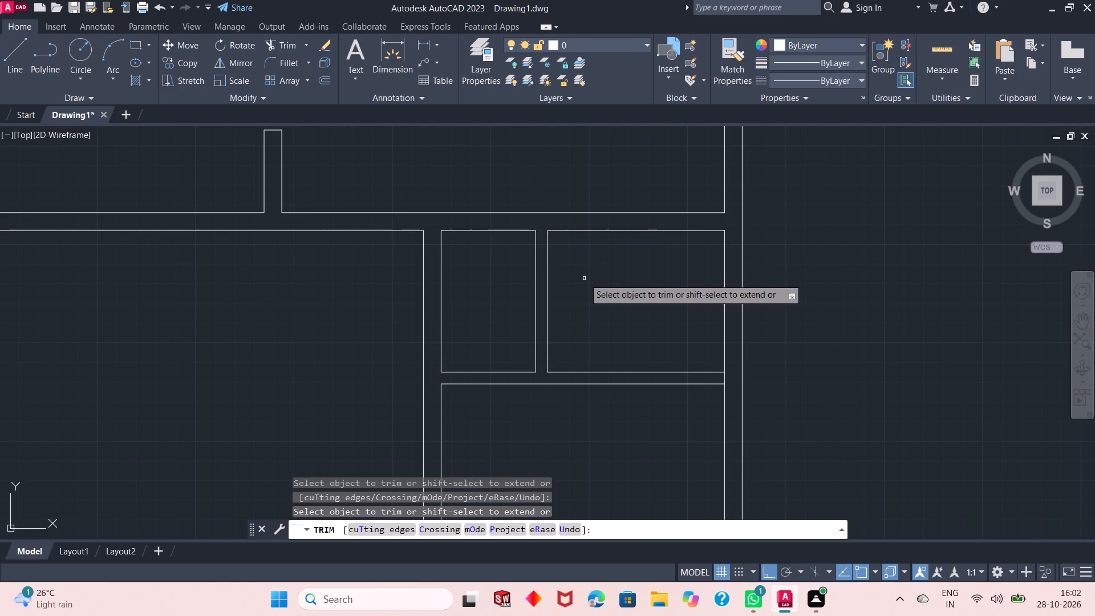
# Trim the outer right wall's inner line where the right strip's upper horizontal wall joins it.
pyautogui.scroll(-1, 587, 166)
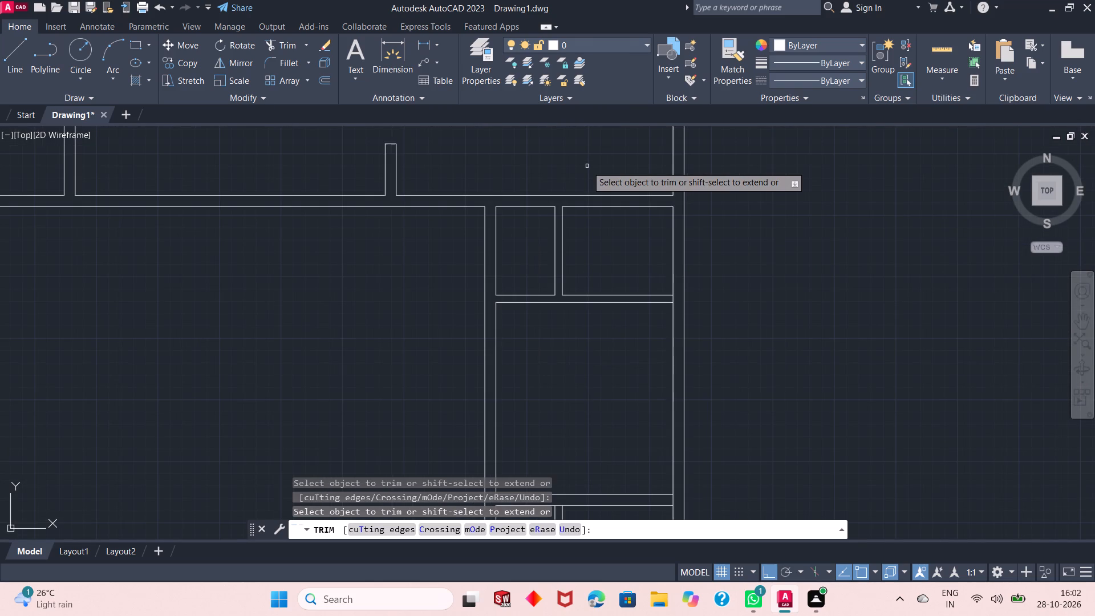
pyautogui.scroll(-1, 587, 166)
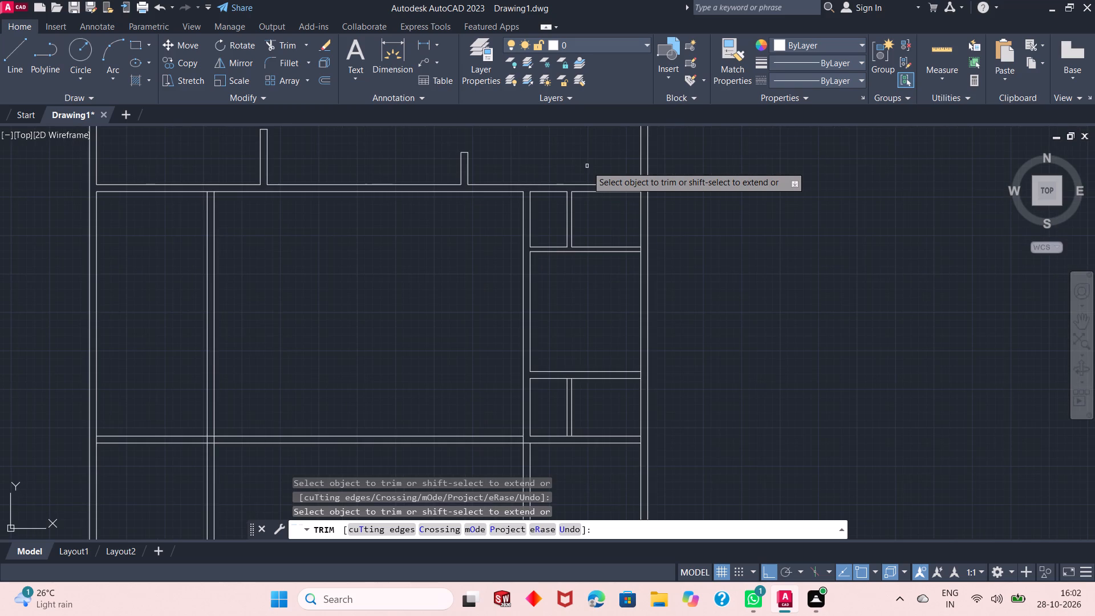
pyautogui.scroll(3, 614, 213)
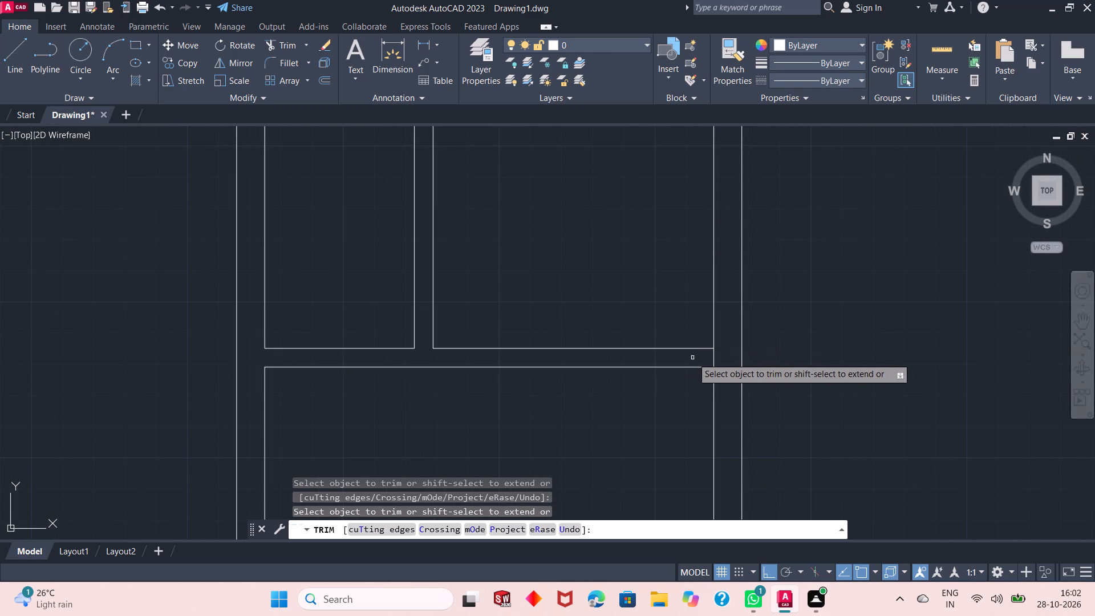
pyautogui.click(698, 358)
pyautogui.click(719, 358)
pyautogui.scroll(-1, 676, 295)
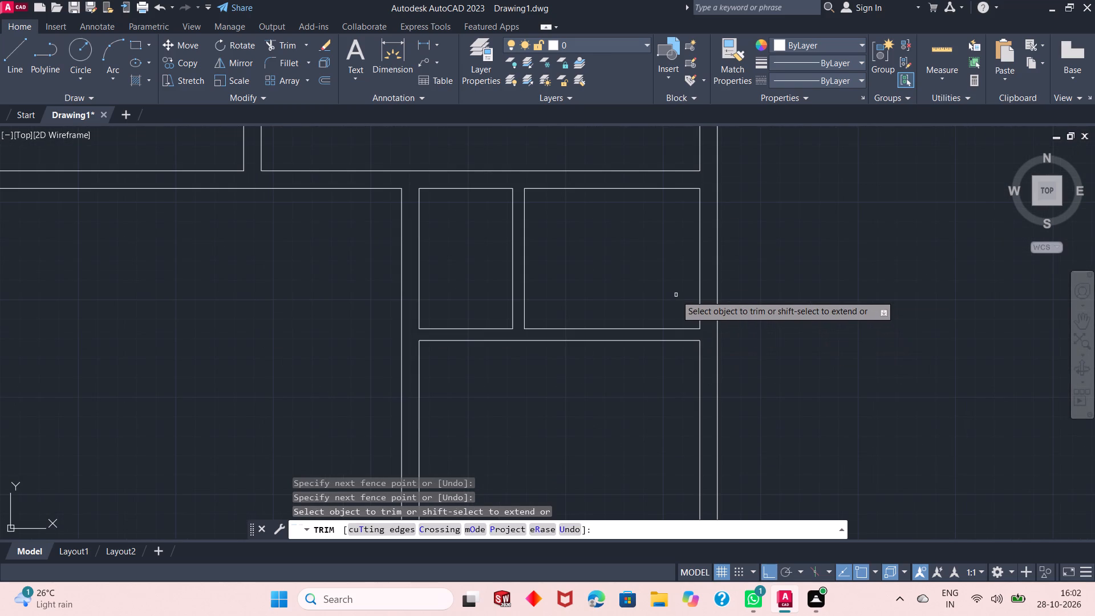
# Open the right strip's lower horizontal wall into the partition below and the outer right wall by trimming the segments across both junctions.
pyautogui.scroll(-2, 662, 274)
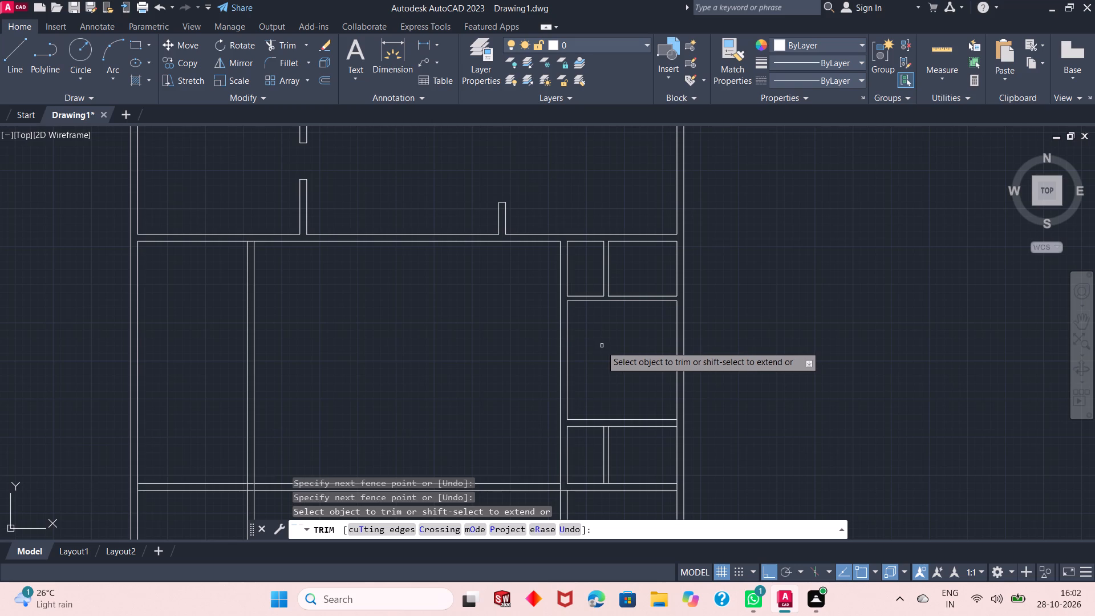
pyautogui.scroll(4, 608, 432)
pyautogui.click(579, 415)
pyautogui.click(578, 393)
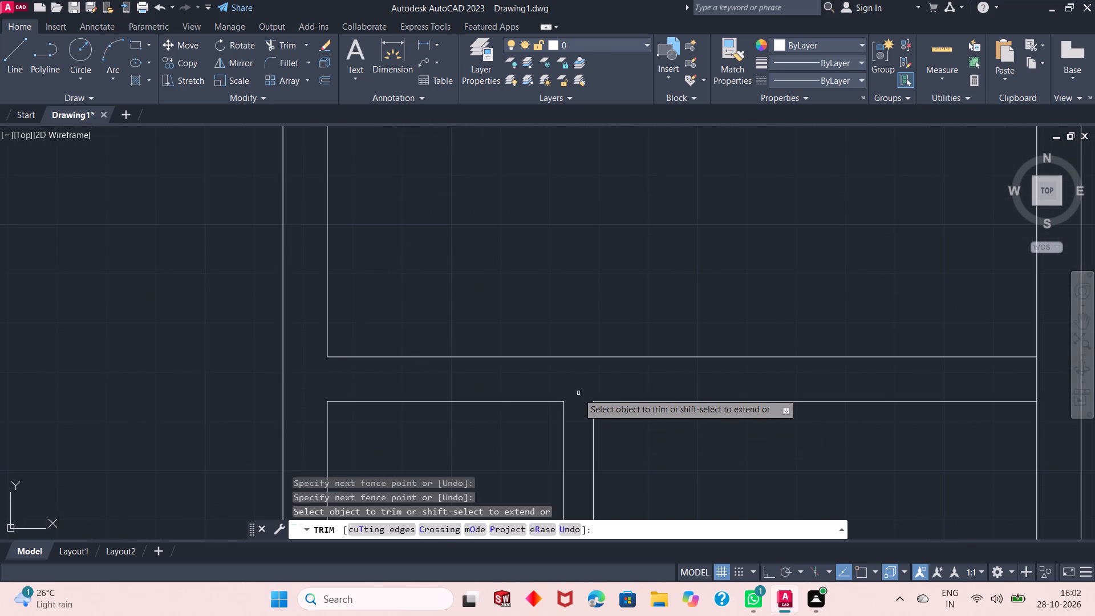
pyautogui.click(1049, 376)
pyautogui.click(1021, 381)
# Trim the segments crossing the junctions of the long horizontal wall with the lower partition, the outer right wall and the strip's left wall.
pyautogui.scroll(-3, 770, 302)
pyautogui.scroll(1, 738, 432)
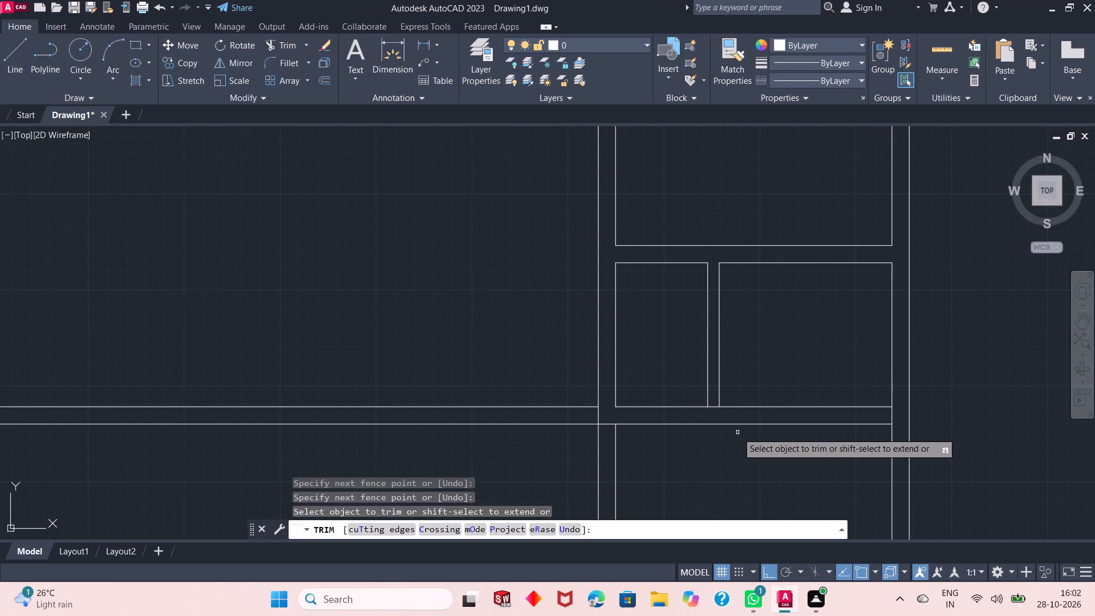
pyautogui.click(711, 405)
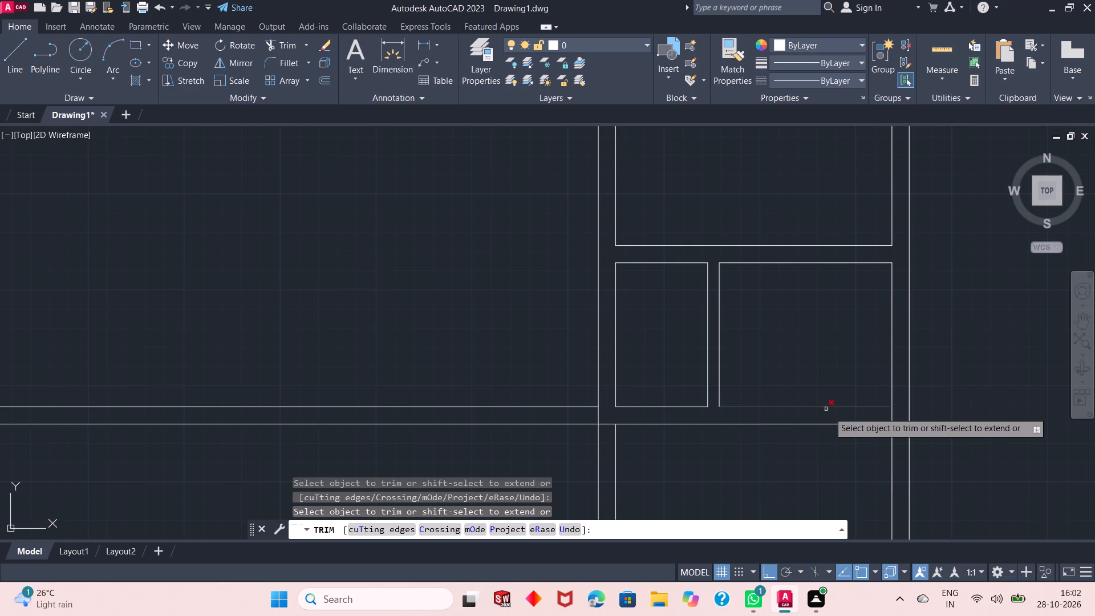
pyautogui.click(893, 414)
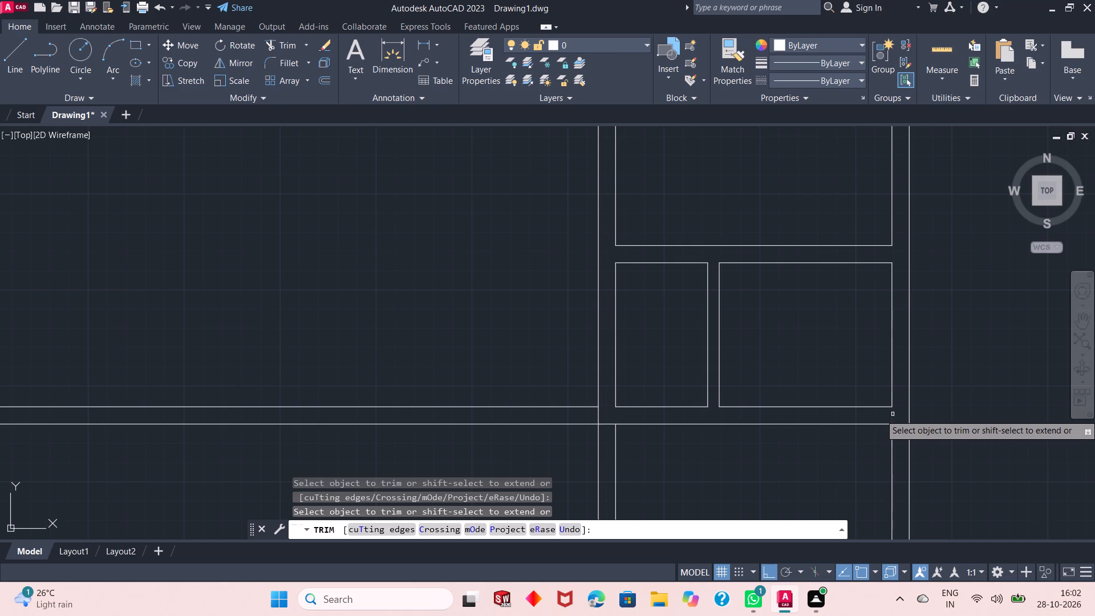
pyautogui.click(597, 416)
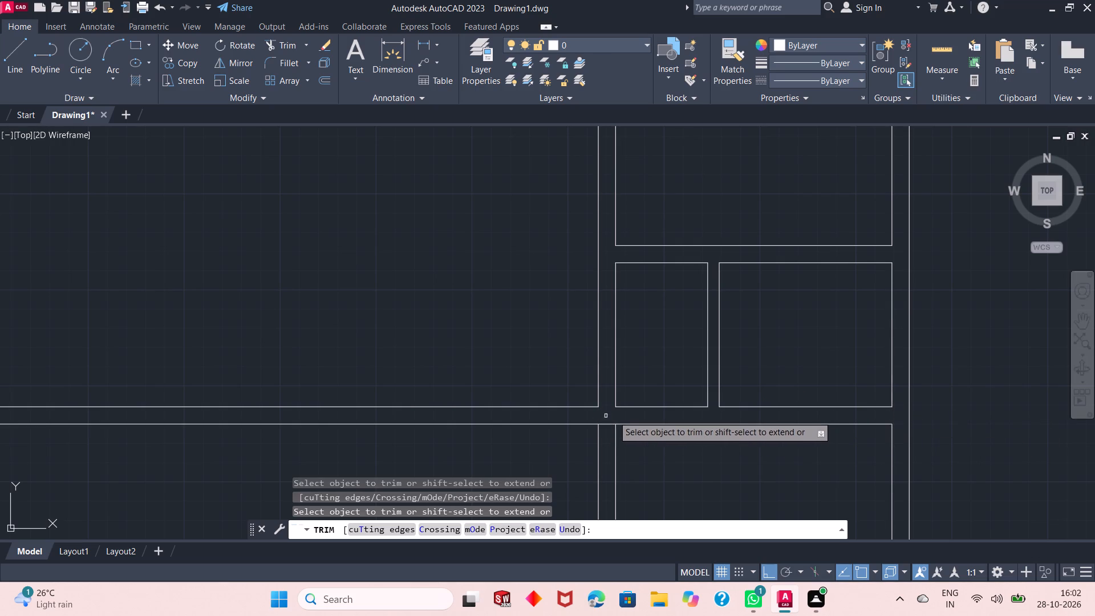
# Trim away the two lines of the right strip's left wall below the long horizontal wall and finish trimming.
pyautogui.click(636, 452)
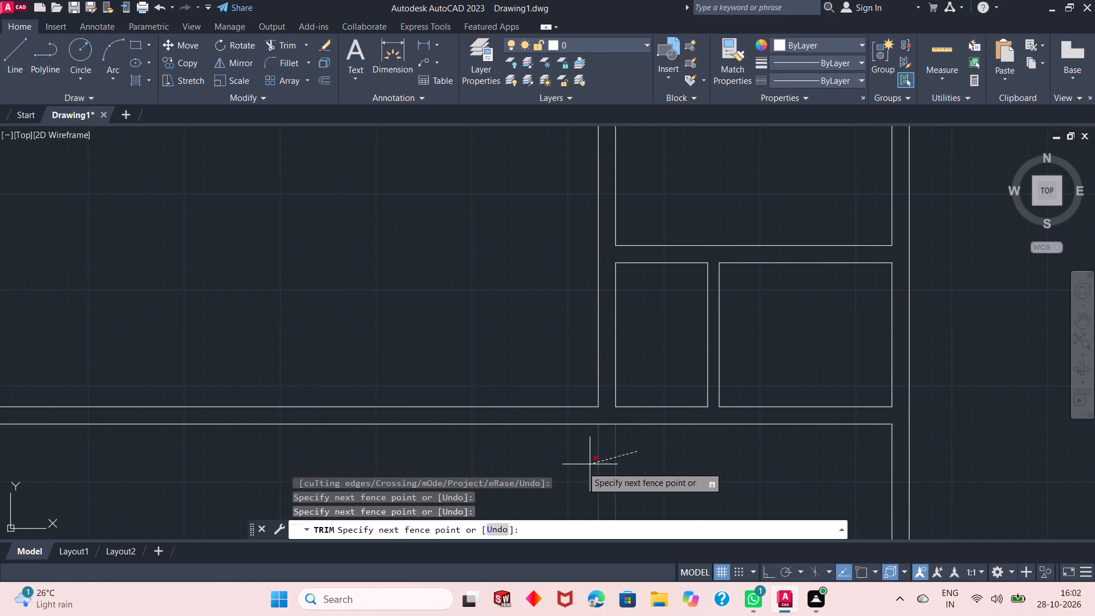
pyautogui.click(582, 467)
pyautogui.scroll(-2, 601, 394)
pyautogui.rightClick(776, 350)
pyautogui.click(800, 359)
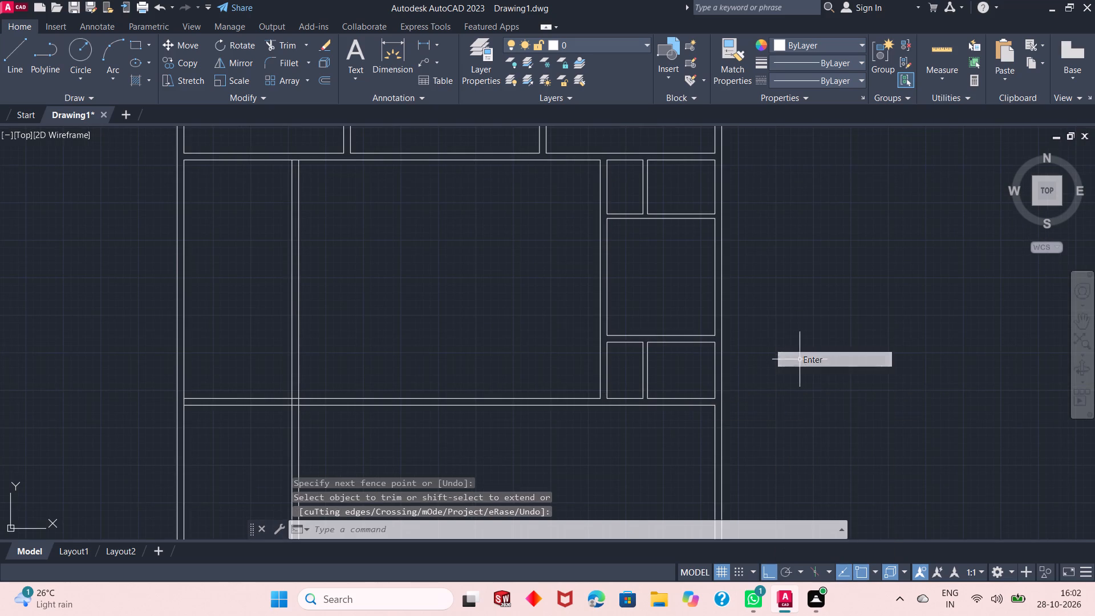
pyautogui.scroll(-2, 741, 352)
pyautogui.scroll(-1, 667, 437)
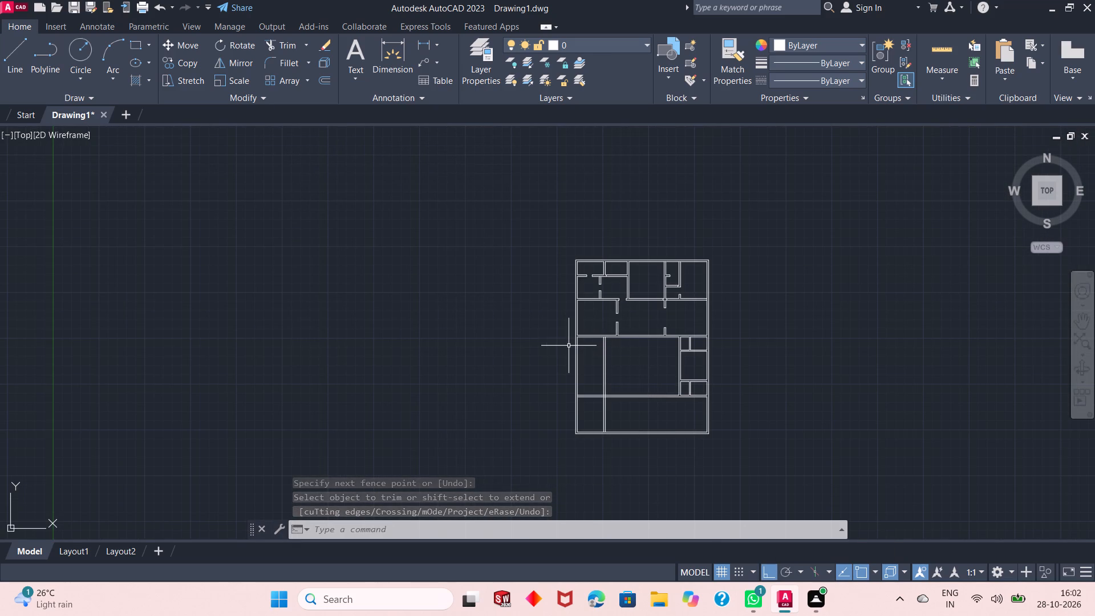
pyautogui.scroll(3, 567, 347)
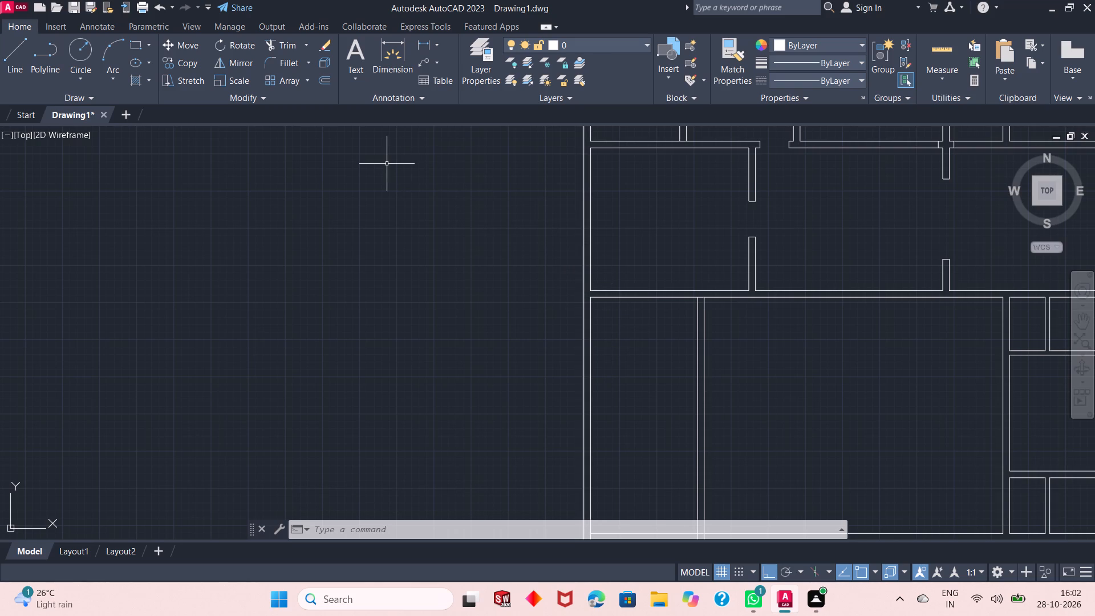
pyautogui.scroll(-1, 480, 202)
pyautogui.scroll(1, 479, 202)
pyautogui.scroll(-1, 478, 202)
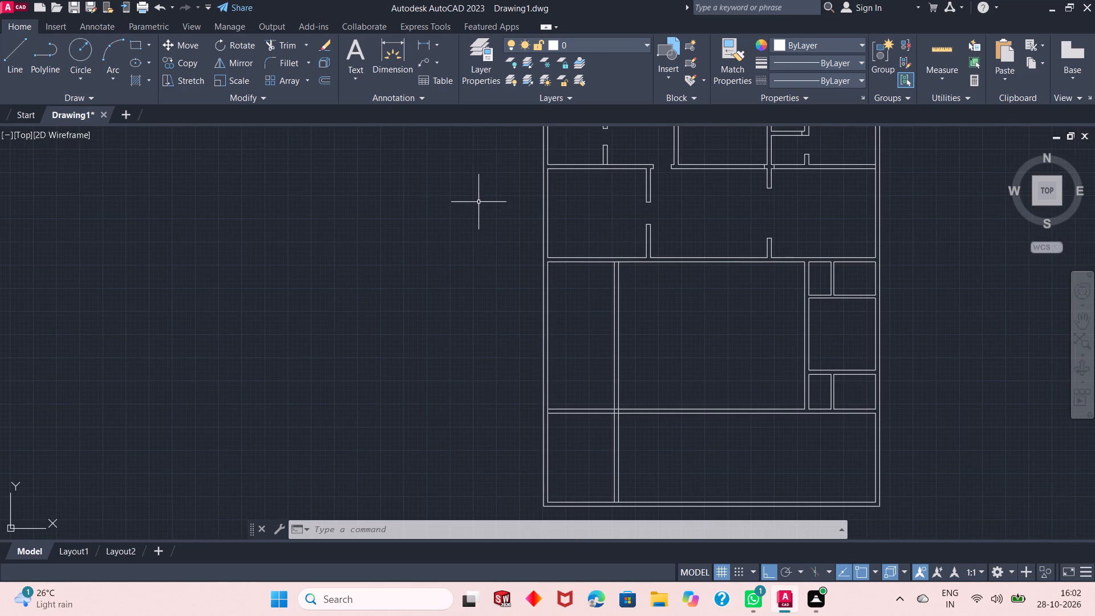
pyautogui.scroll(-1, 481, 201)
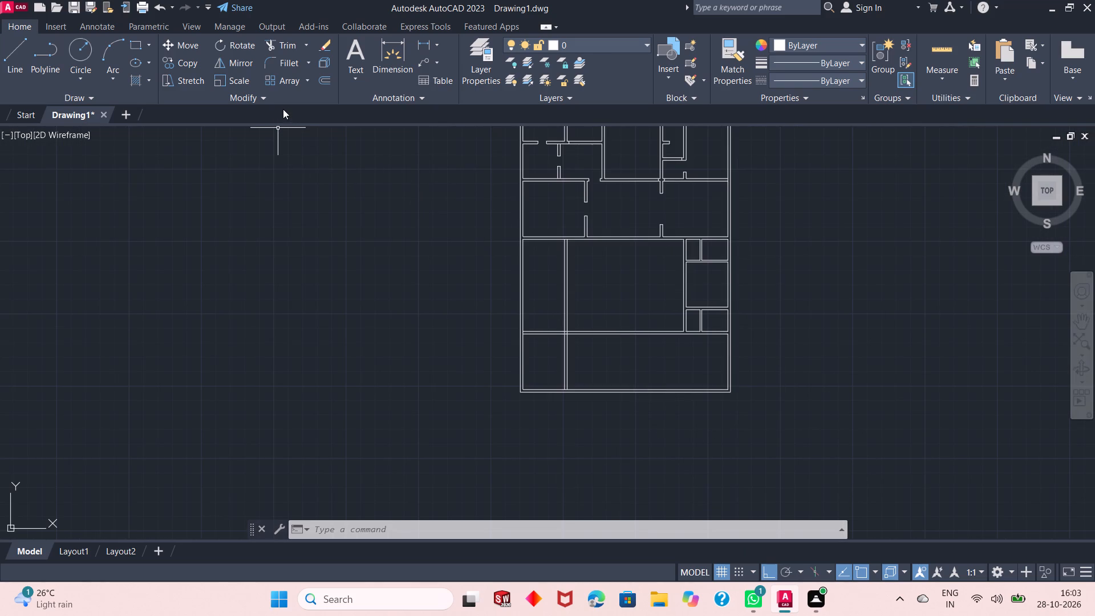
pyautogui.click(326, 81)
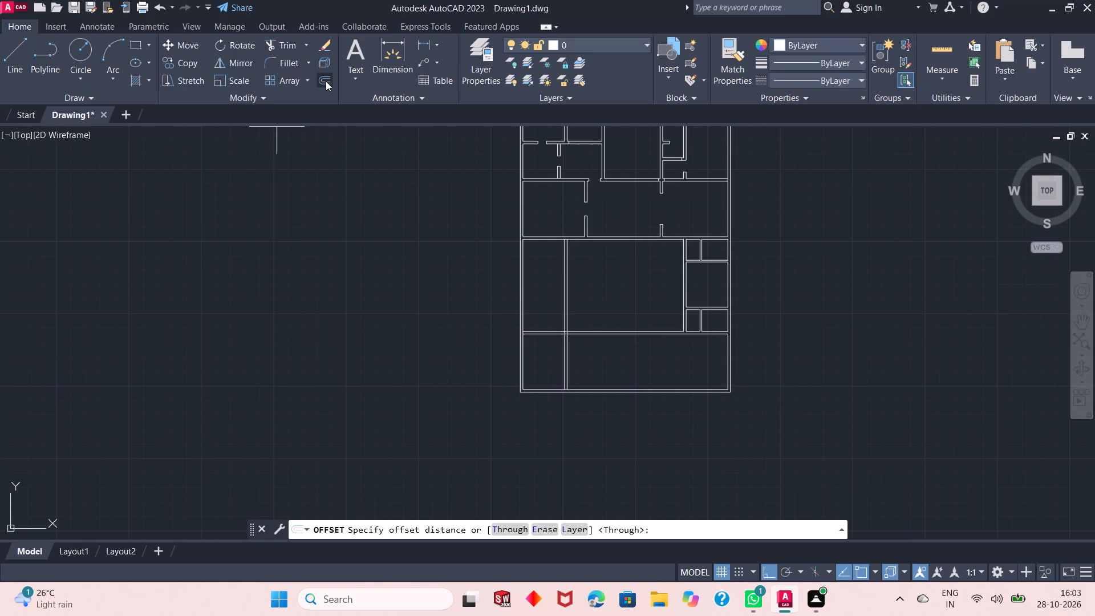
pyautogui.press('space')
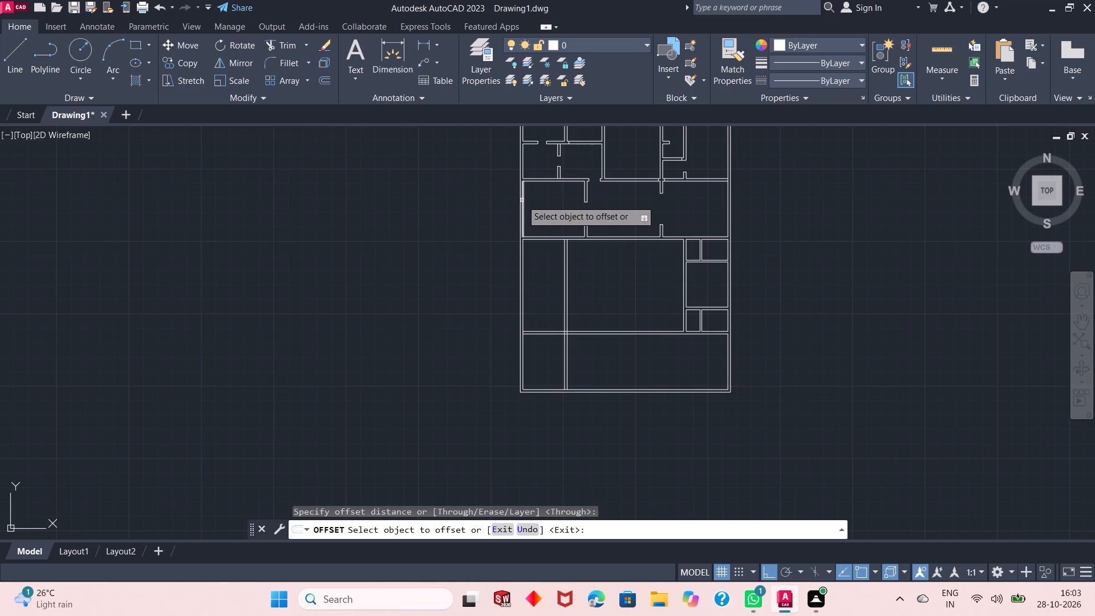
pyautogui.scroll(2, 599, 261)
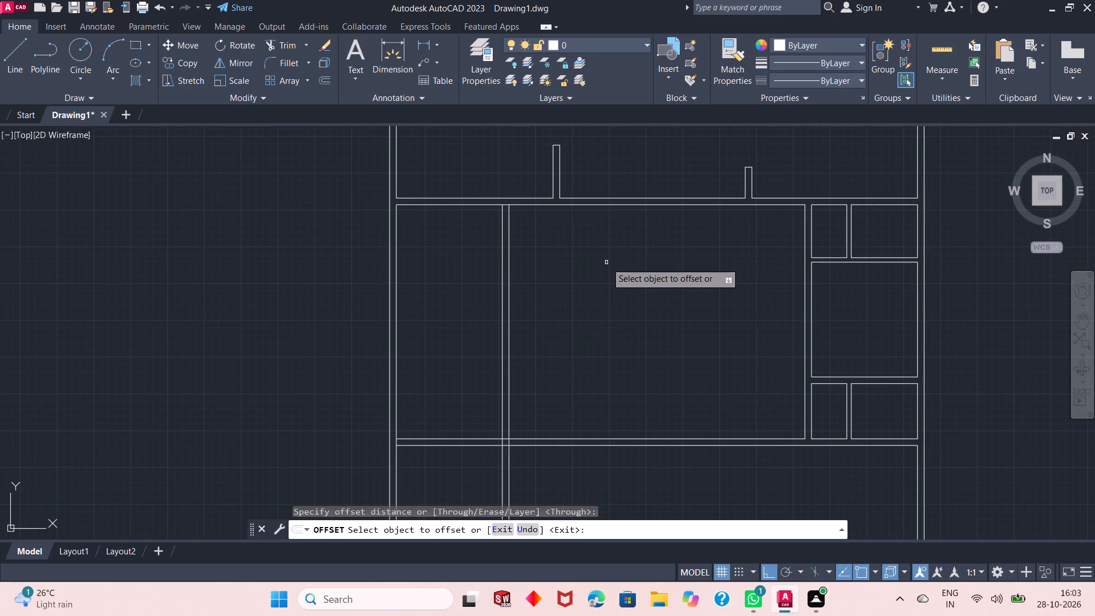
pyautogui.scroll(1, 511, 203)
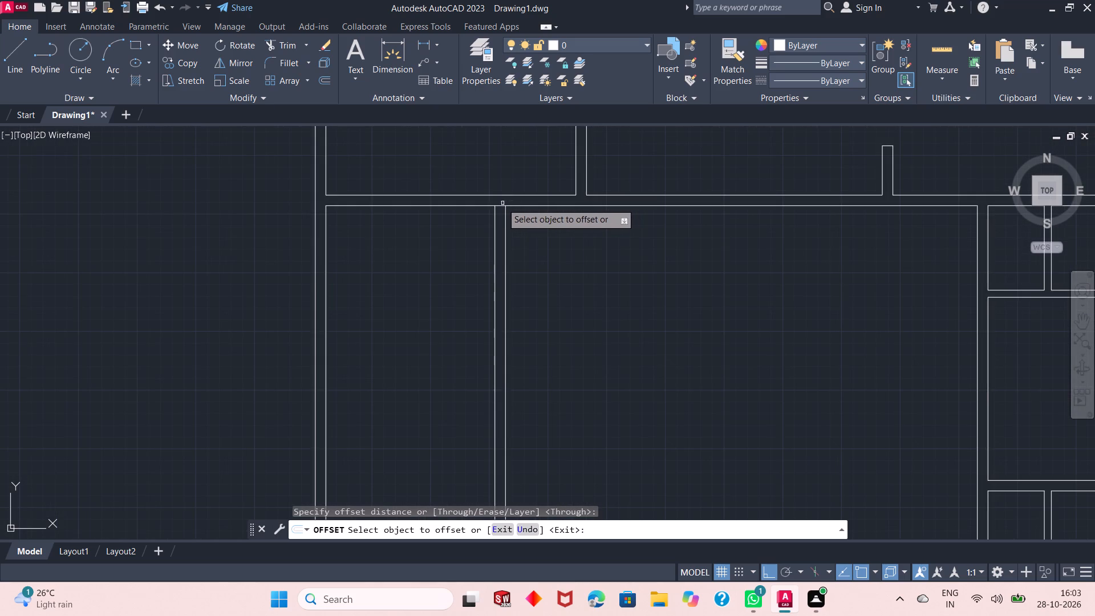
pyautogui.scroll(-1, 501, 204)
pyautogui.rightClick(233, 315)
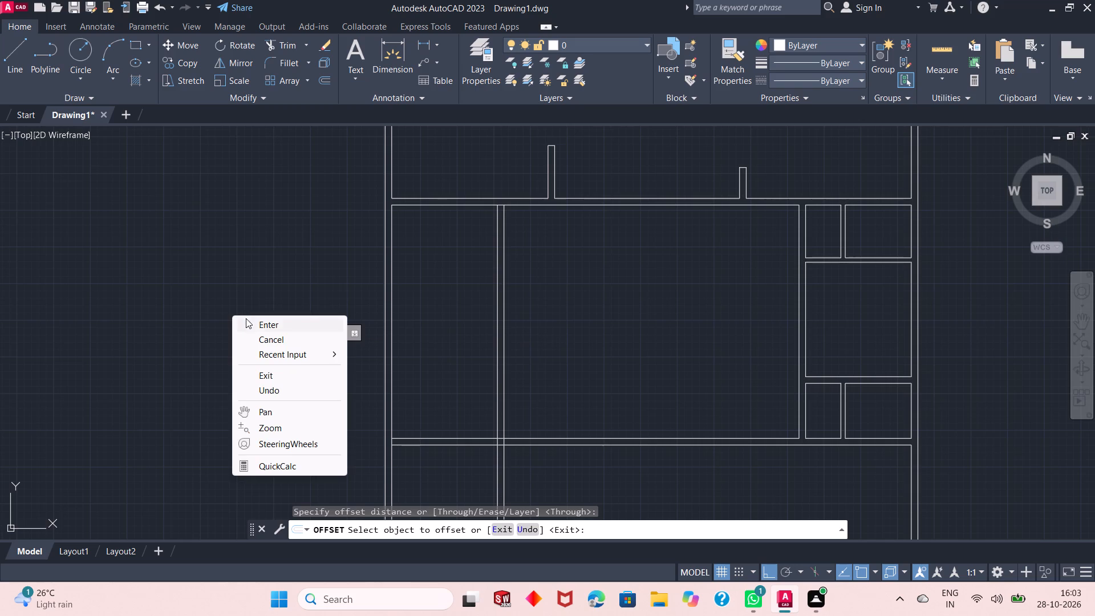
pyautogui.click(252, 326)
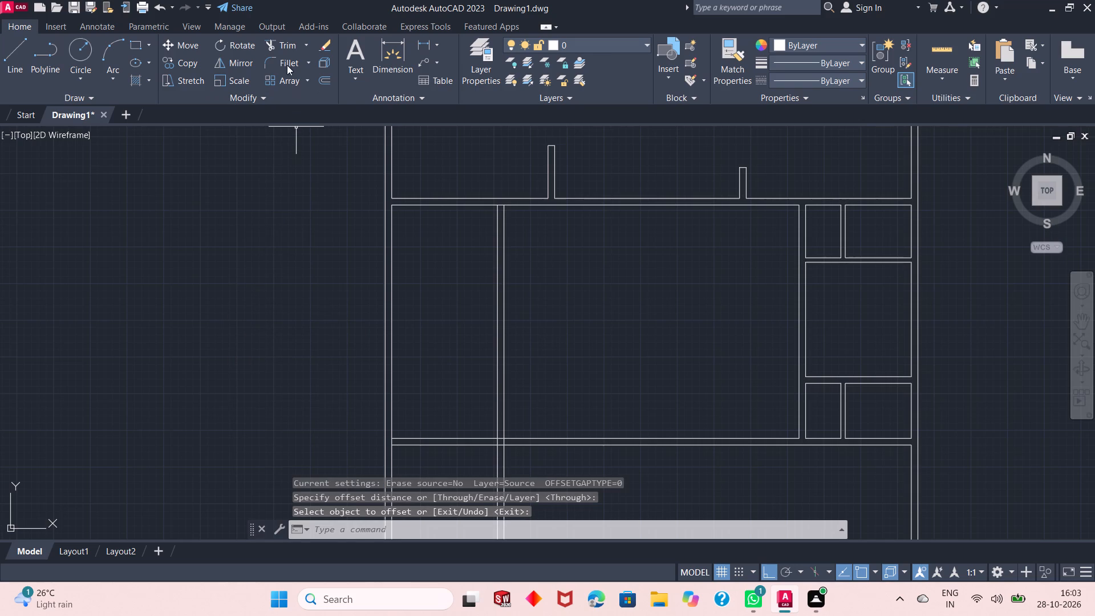
# Trim the segments crossing the long horizontal wall's junctions with the outer left wall and with the left strip's vertical wall above it.
pyautogui.click(287, 43)
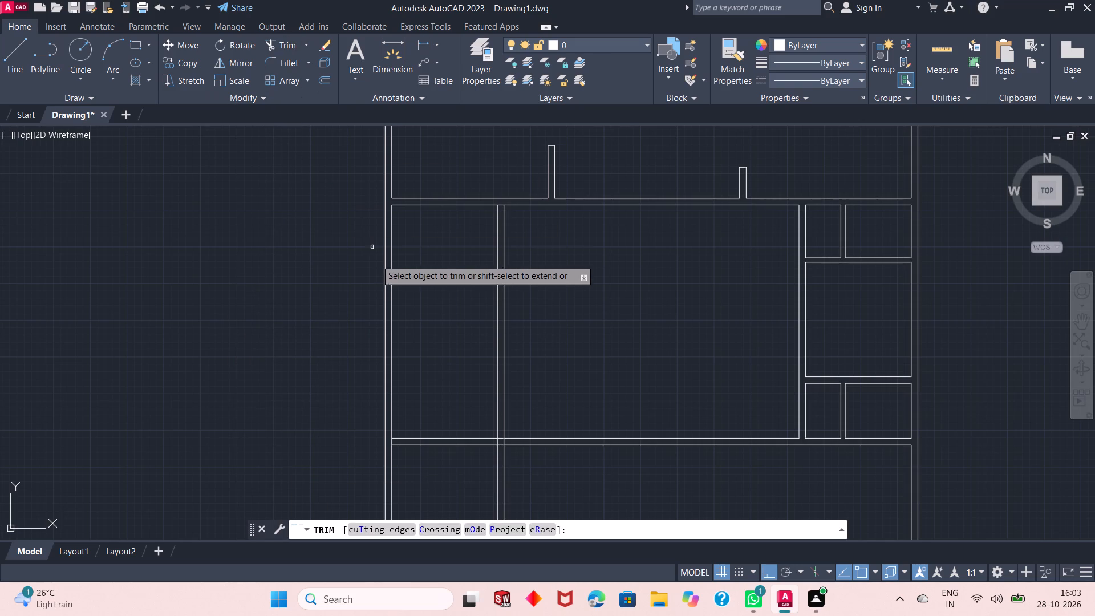
pyautogui.scroll(1, 530, 480)
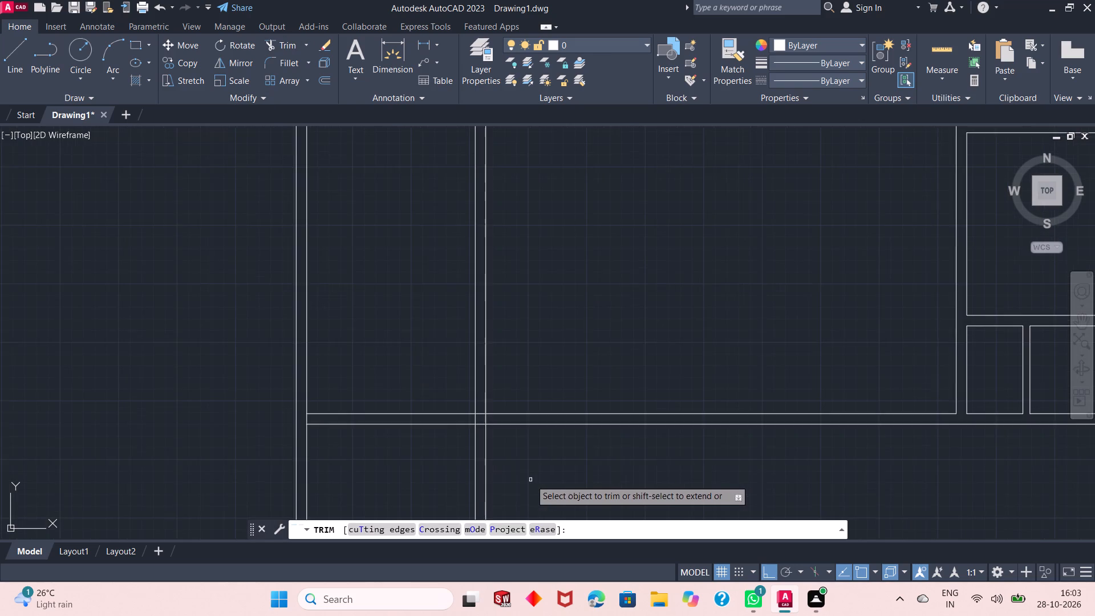
pyautogui.scroll(1, 491, 459)
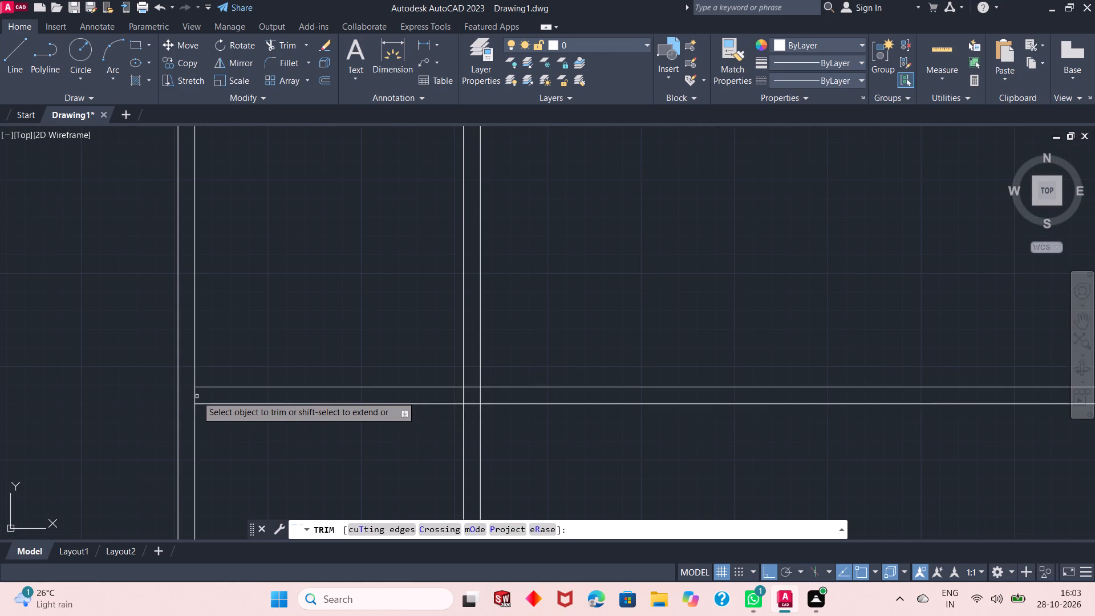
pyautogui.click(196, 395)
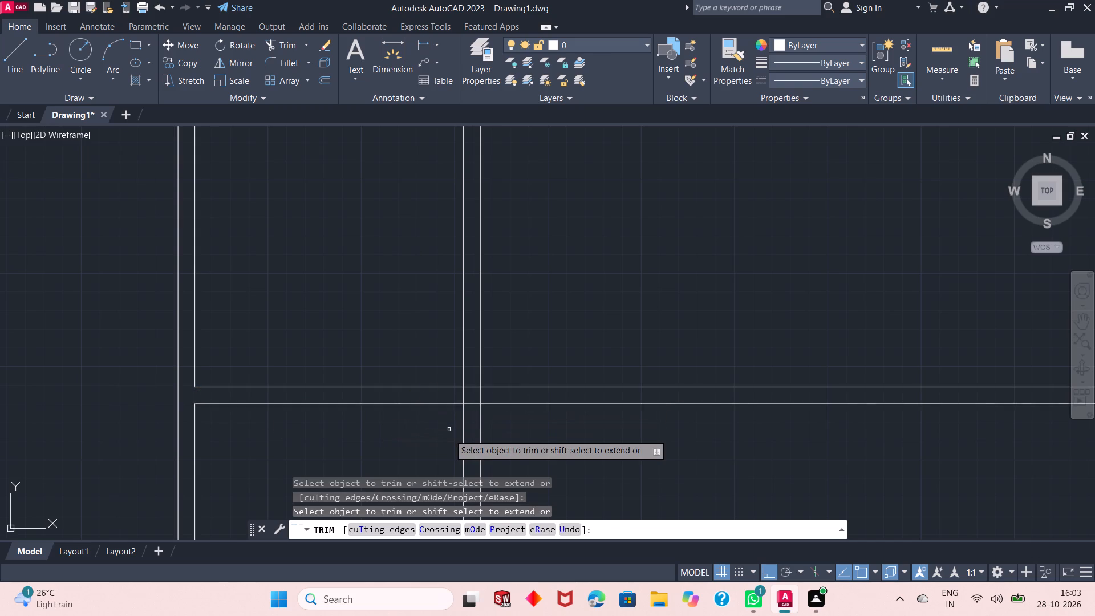
pyautogui.scroll(-2, 447, 437)
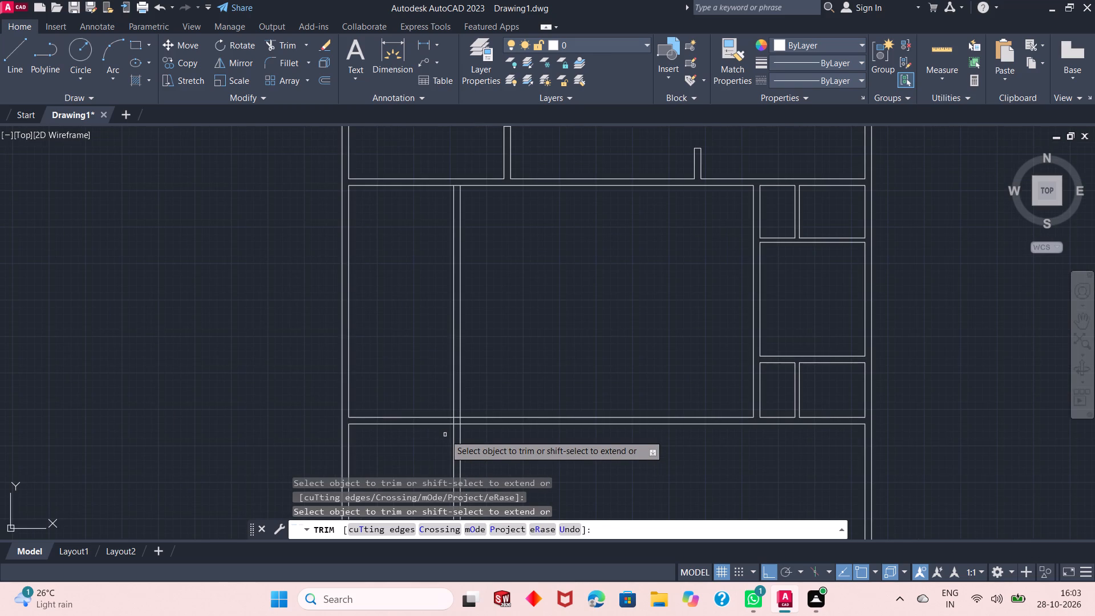
pyautogui.scroll(2, 444, 434)
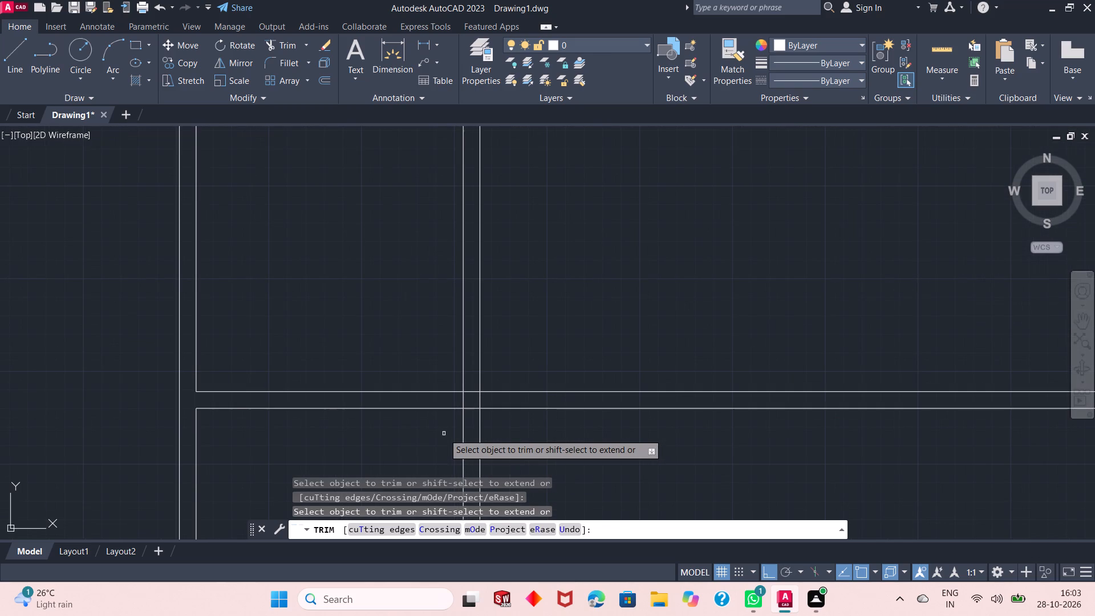
pyautogui.click(456, 402)
pyautogui.click(513, 402)
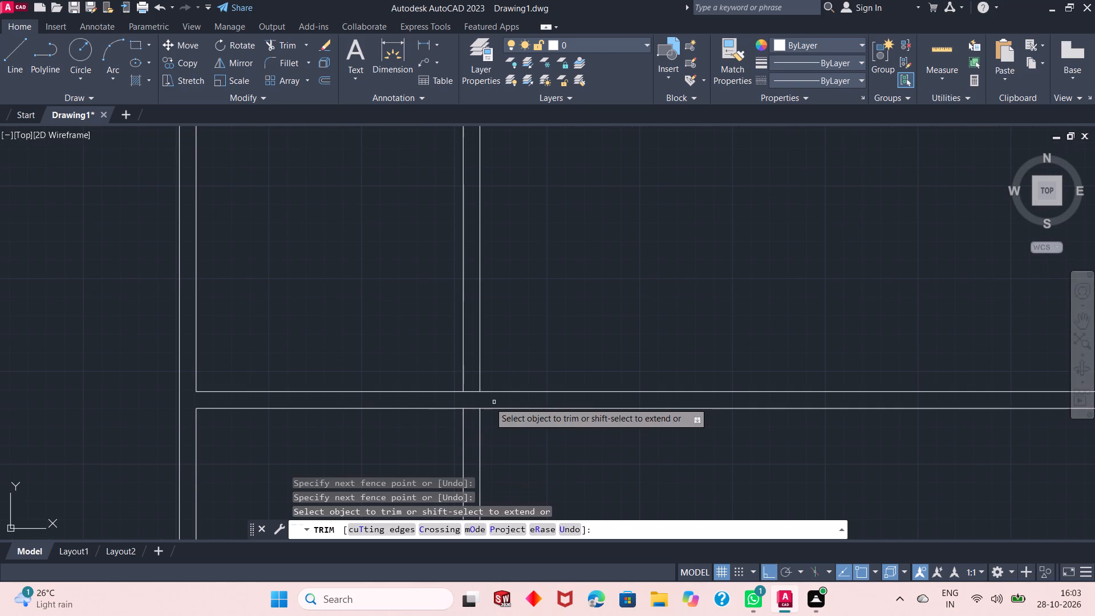
pyautogui.click(472, 398)
pyautogui.click(472, 386)
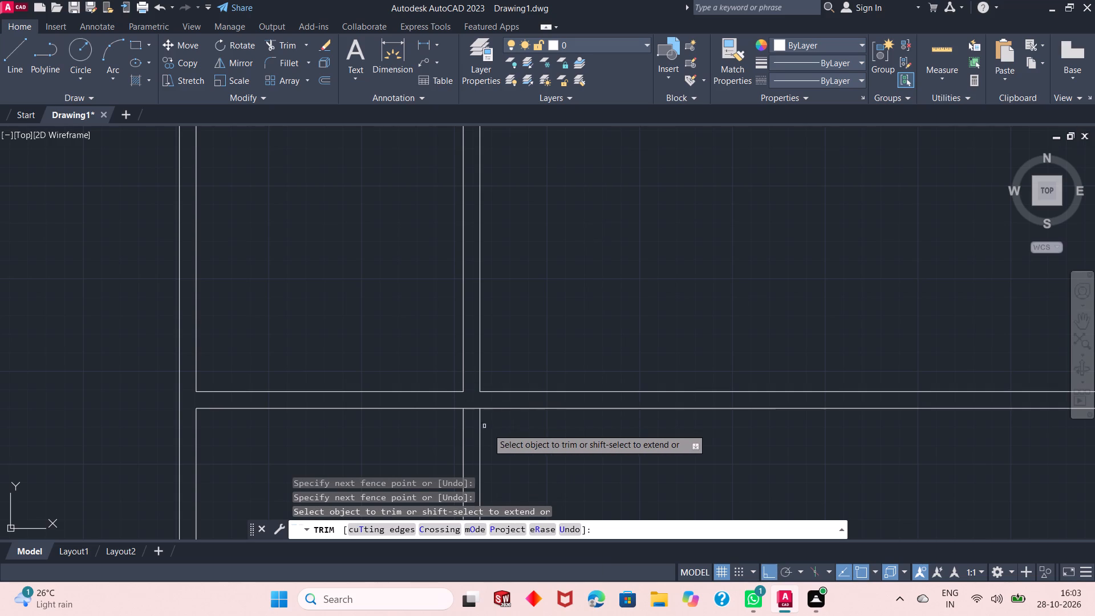
pyautogui.rightClick(489, 428)
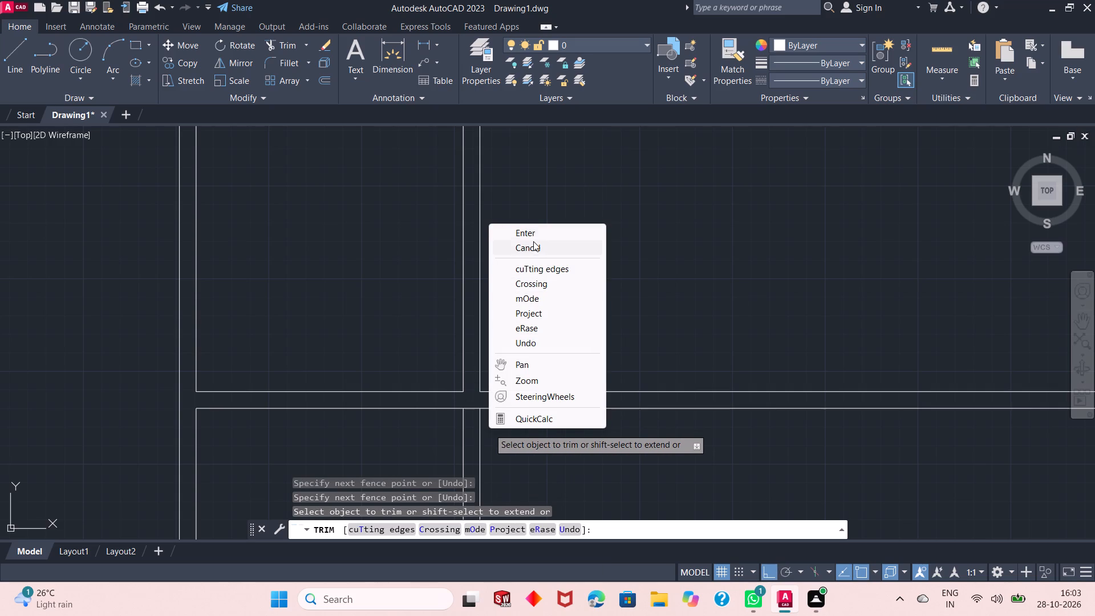
pyautogui.click(534, 236)
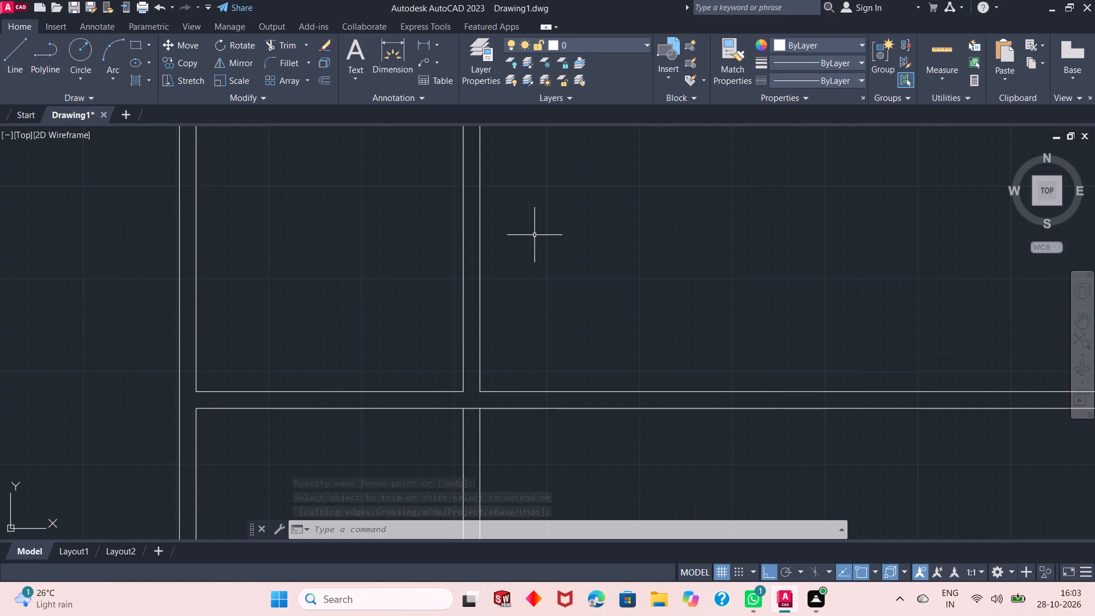
# Create a 6" horizontal wall in the left strip by offsetting its top wall line 10' down and that copy another 6".
pyautogui.scroll(-2, 554, 392)
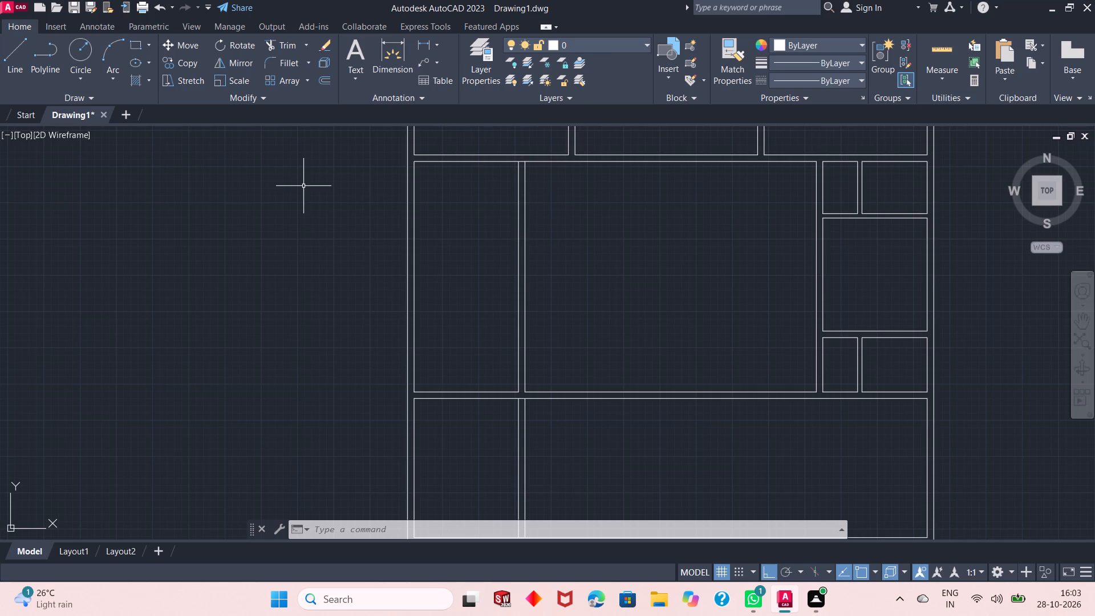
pyautogui.click(325, 84)
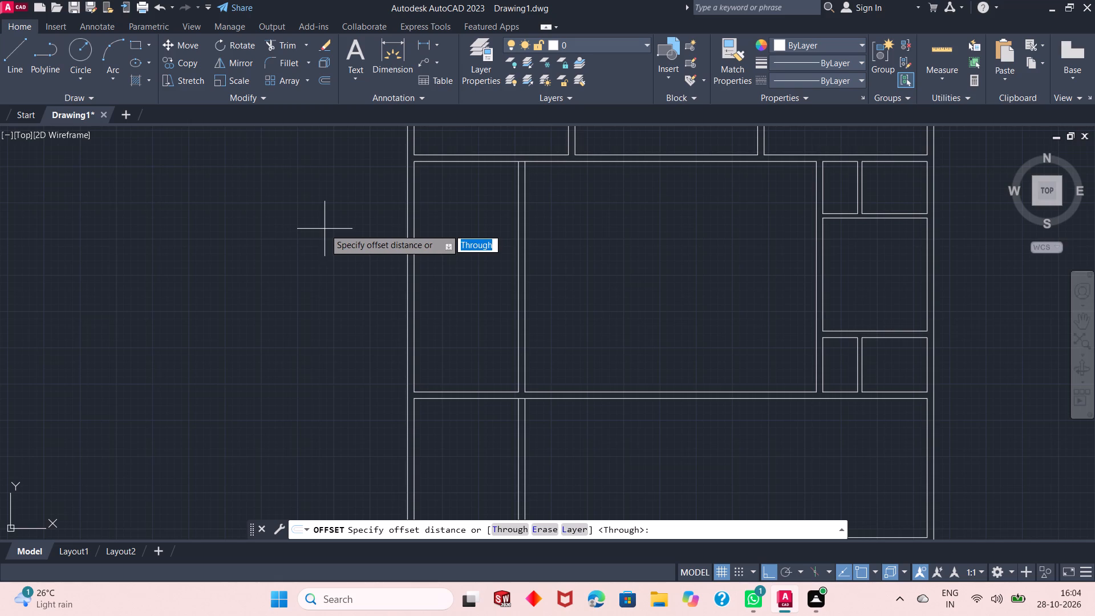
pyautogui.rightClick(298, 228)
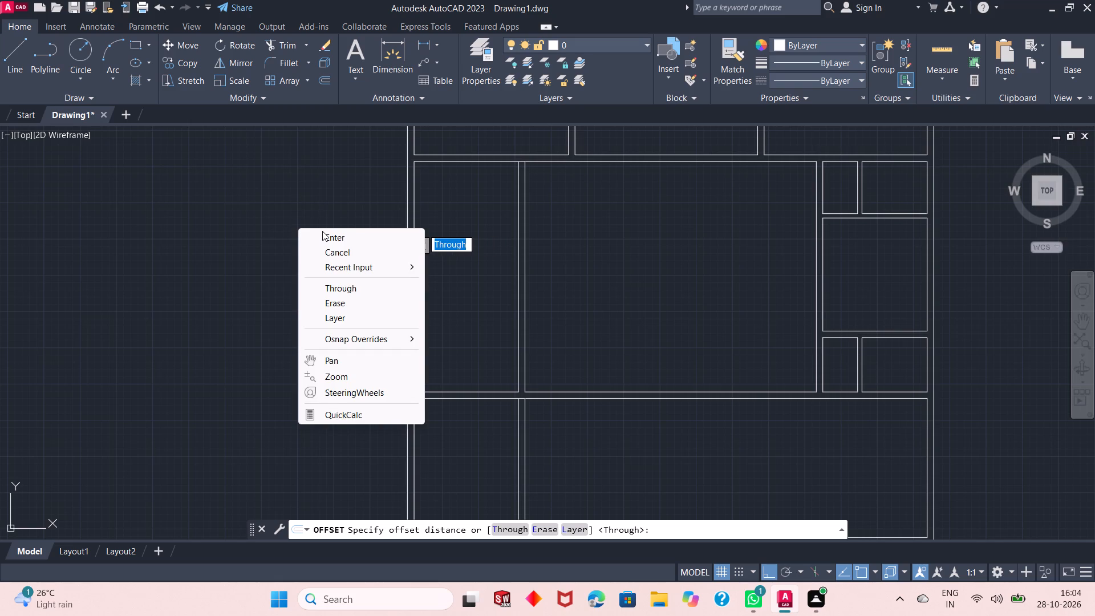
pyautogui.click(322, 231)
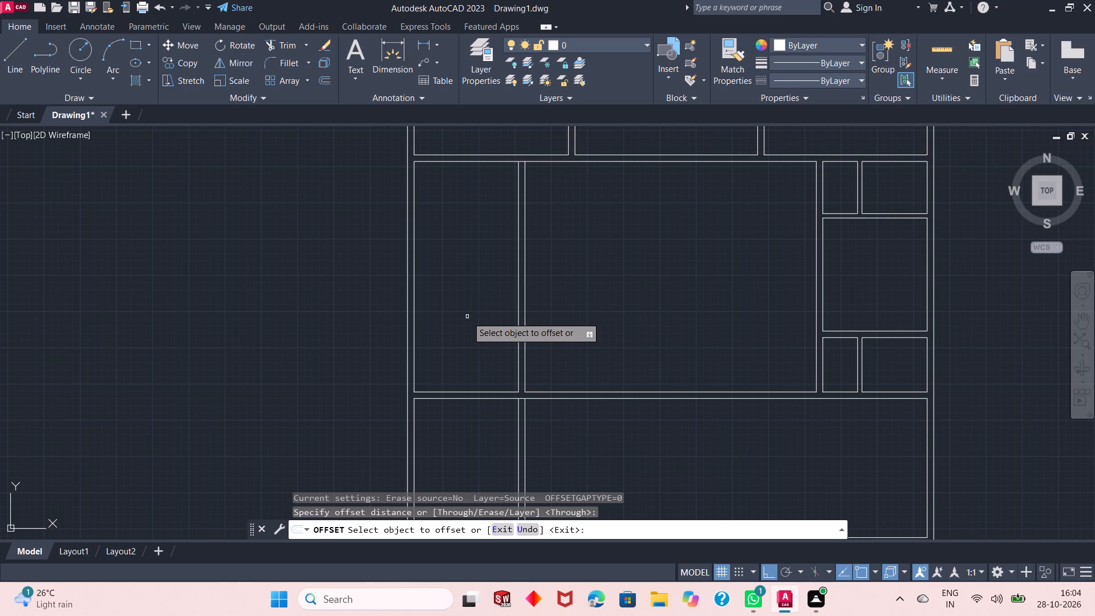
pyautogui.scroll(2, 488, 133)
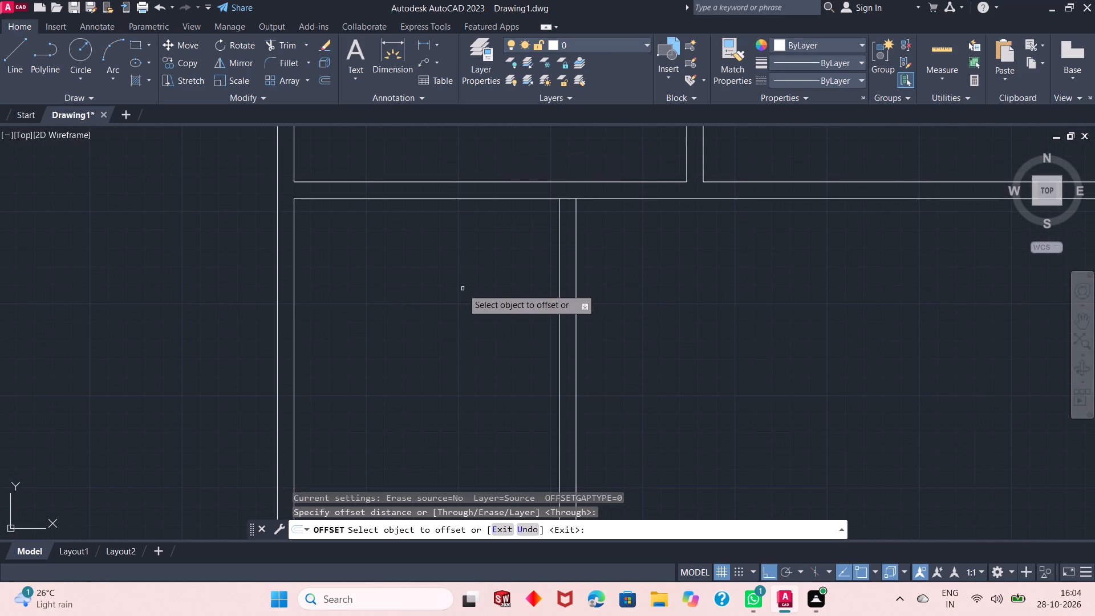
pyautogui.click(473, 196)
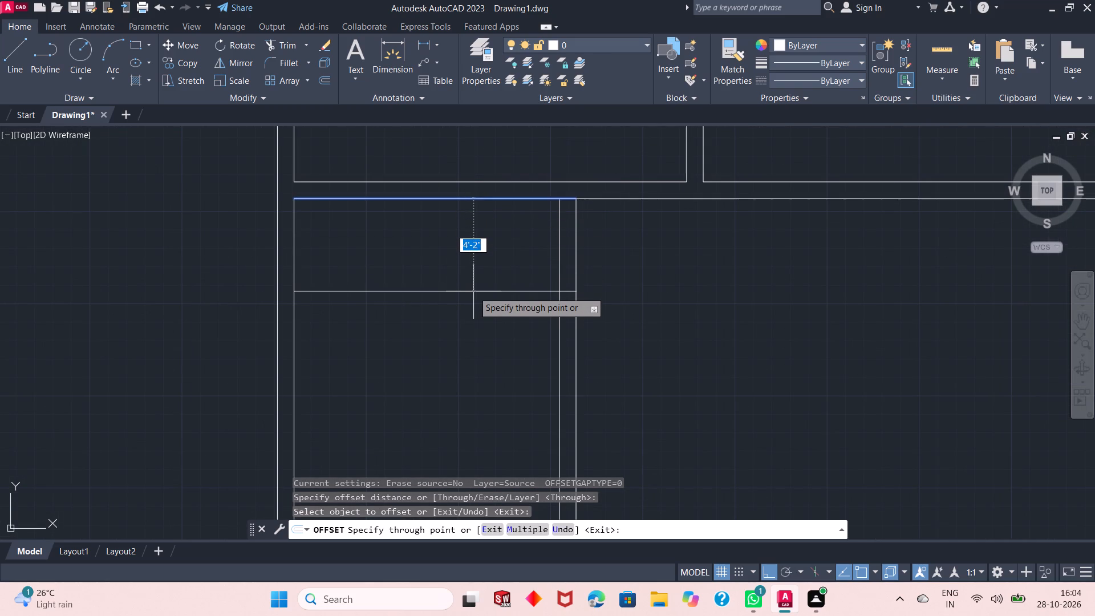
pyautogui.scroll(-1, 473, 233)
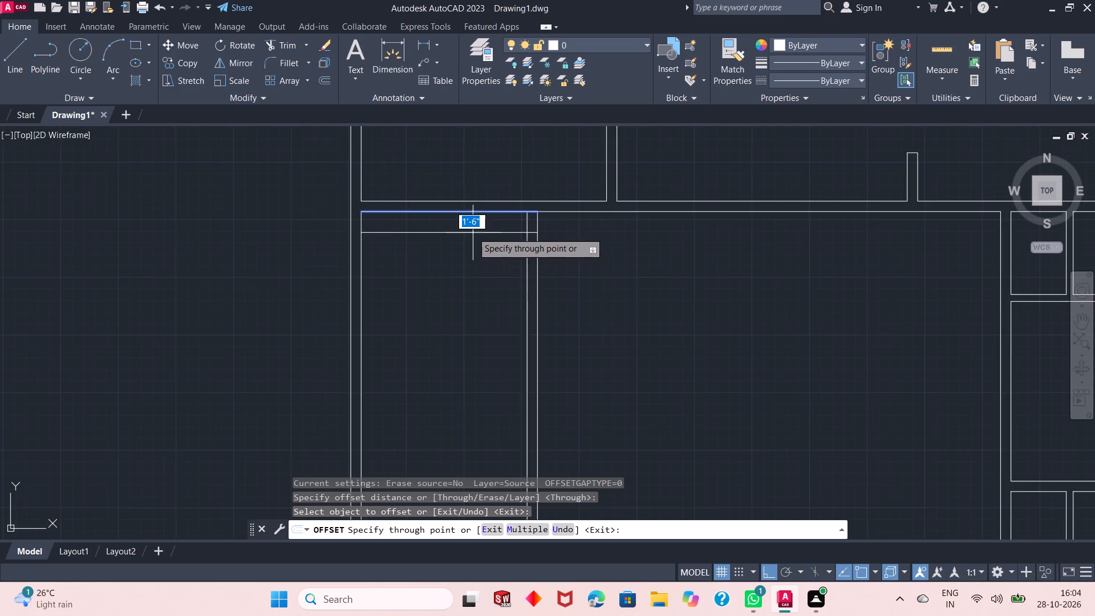
pyautogui.scroll(-1, 472, 232)
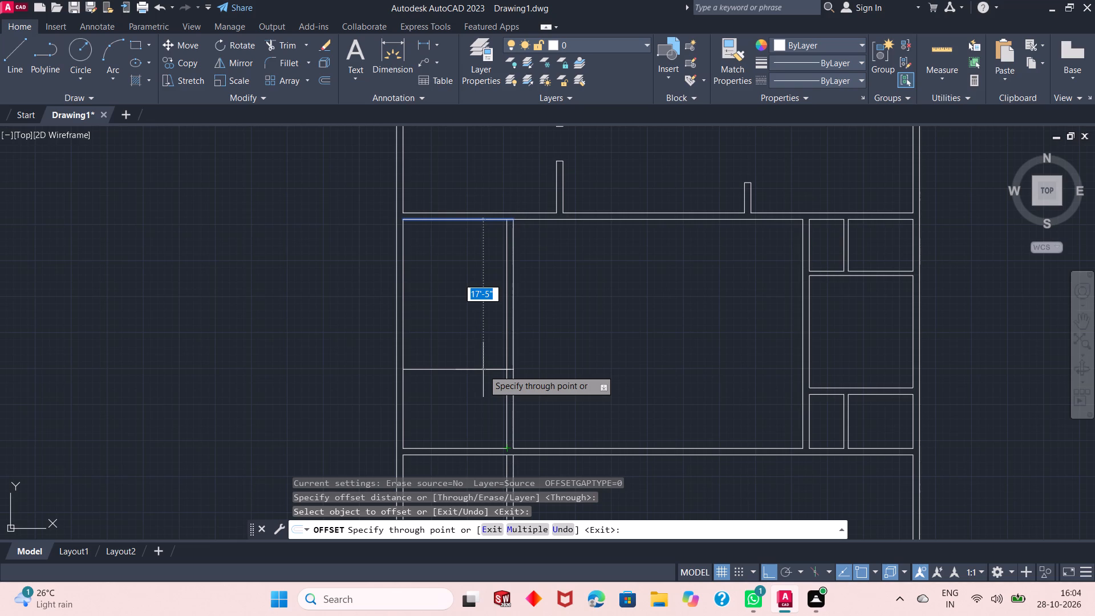
pyautogui.write('10')
pyautogui.press("'")
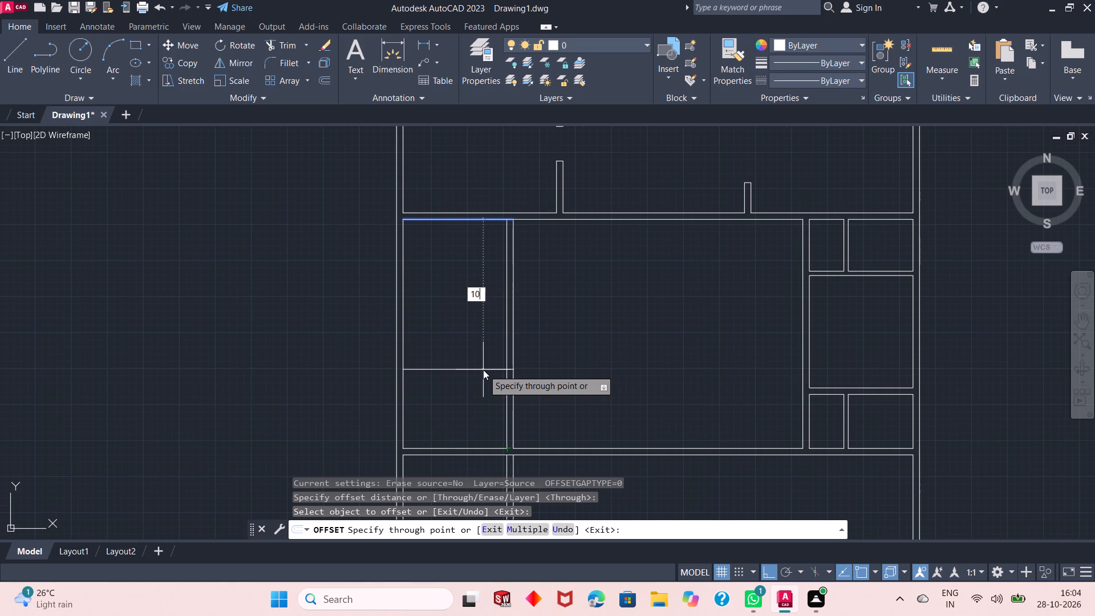
pyautogui.press('Return')
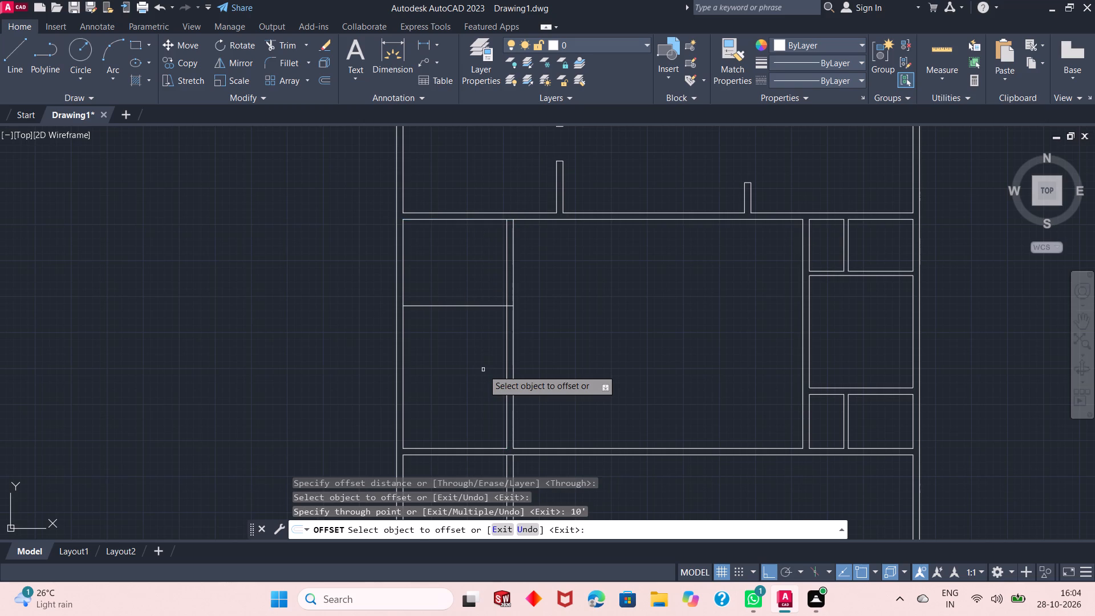
pyautogui.click(478, 306)
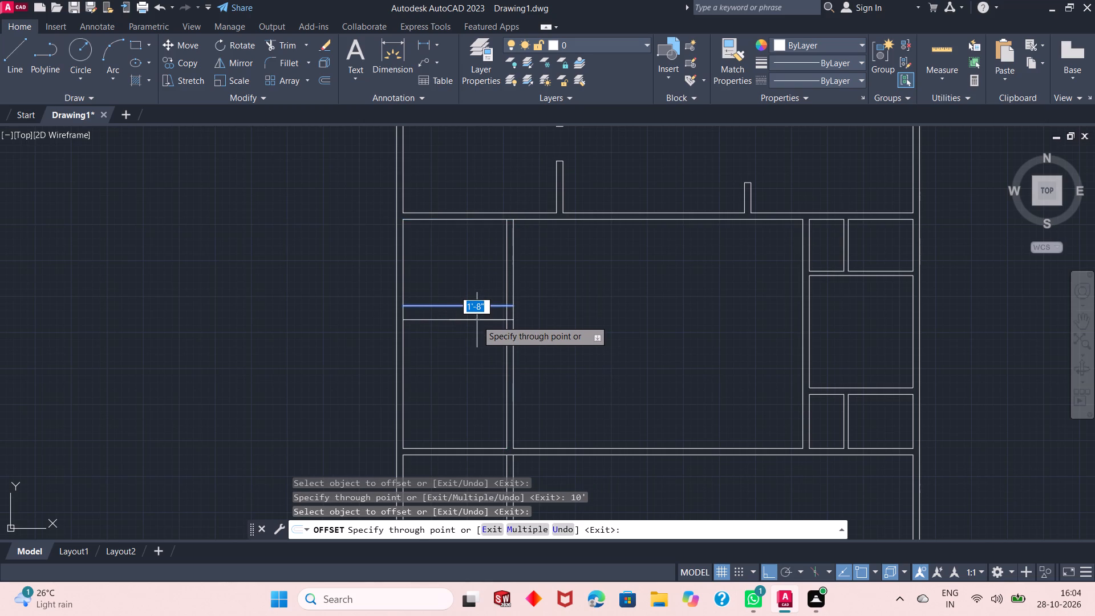
pyautogui.write('6"')
pyautogui.press('Return')
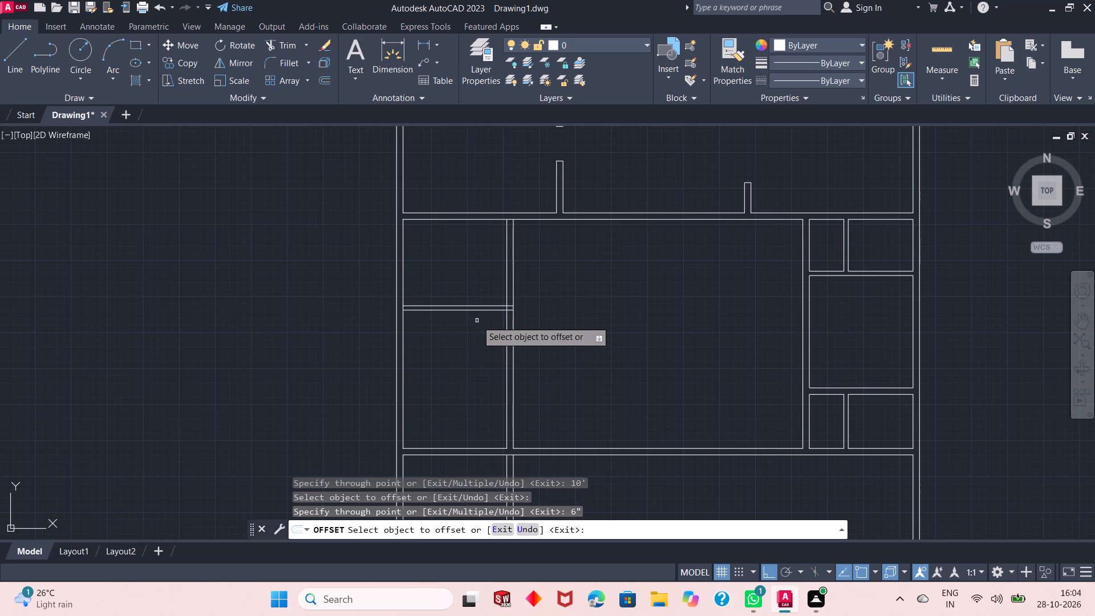
# Create a second 6" horizontal wall in the left strip by offsetting the first wall's lower line 9' down and that copy 6" down.
pyautogui.click(493, 311)
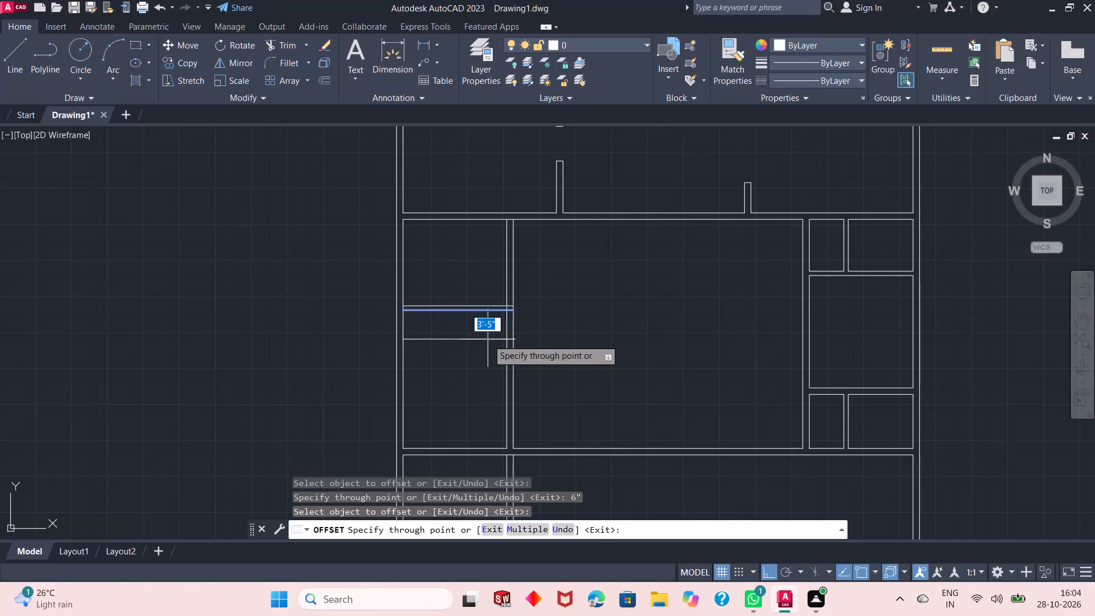
pyautogui.write("9'")
pyautogui.press('Return')
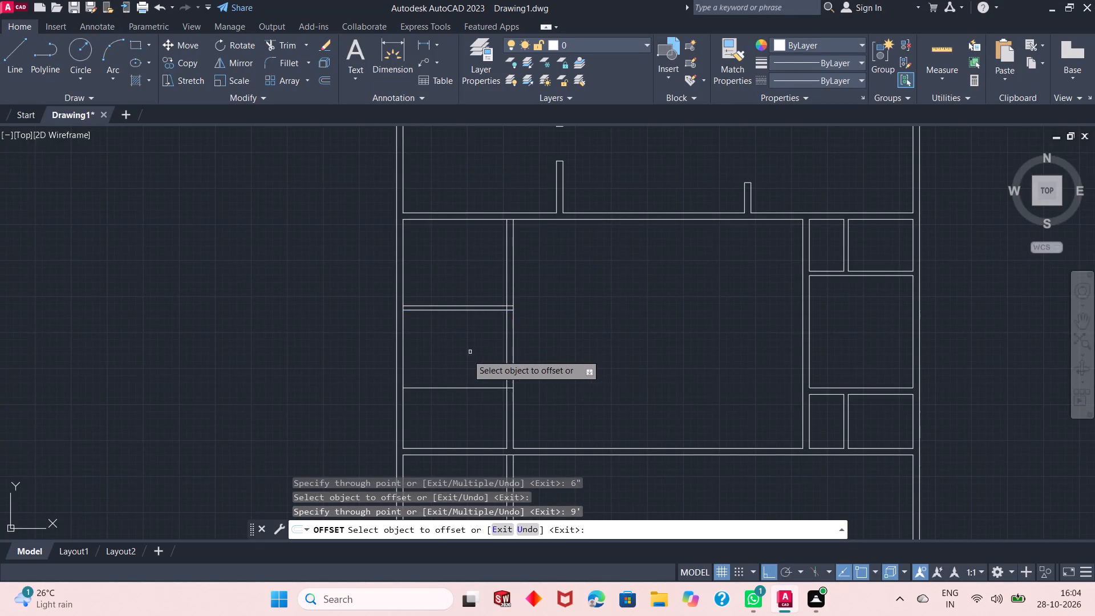
pyautogui.click(463, 389)
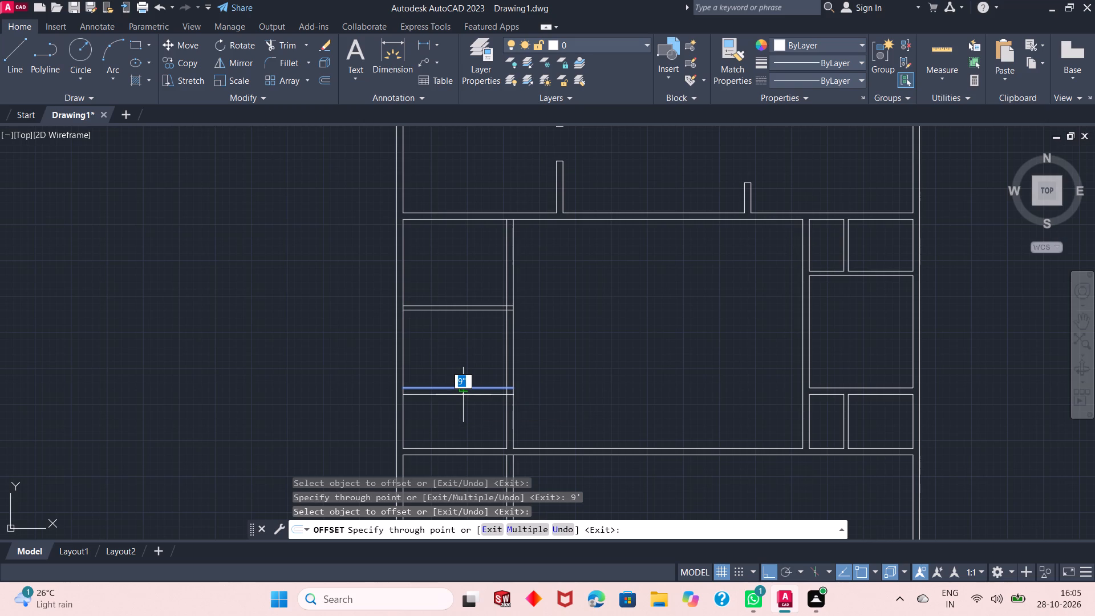
pyautogui.write('6"')
pyautogui.press('Return')
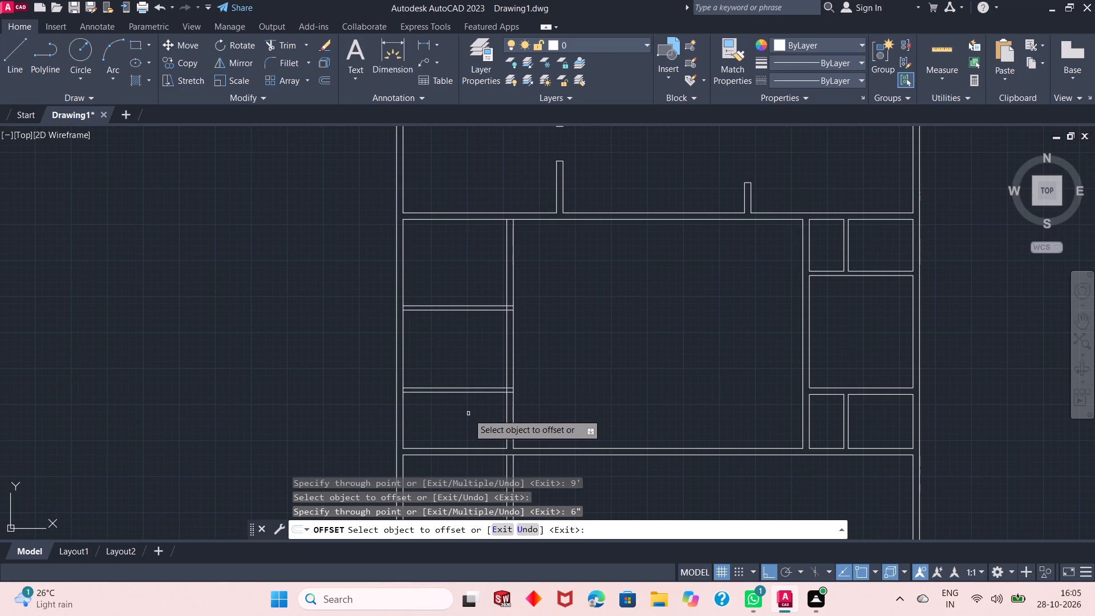
# Offset the left line of the left strip's vertical wall 3' into the strip and finish offsetting.
pyautogui.click(506, 408)
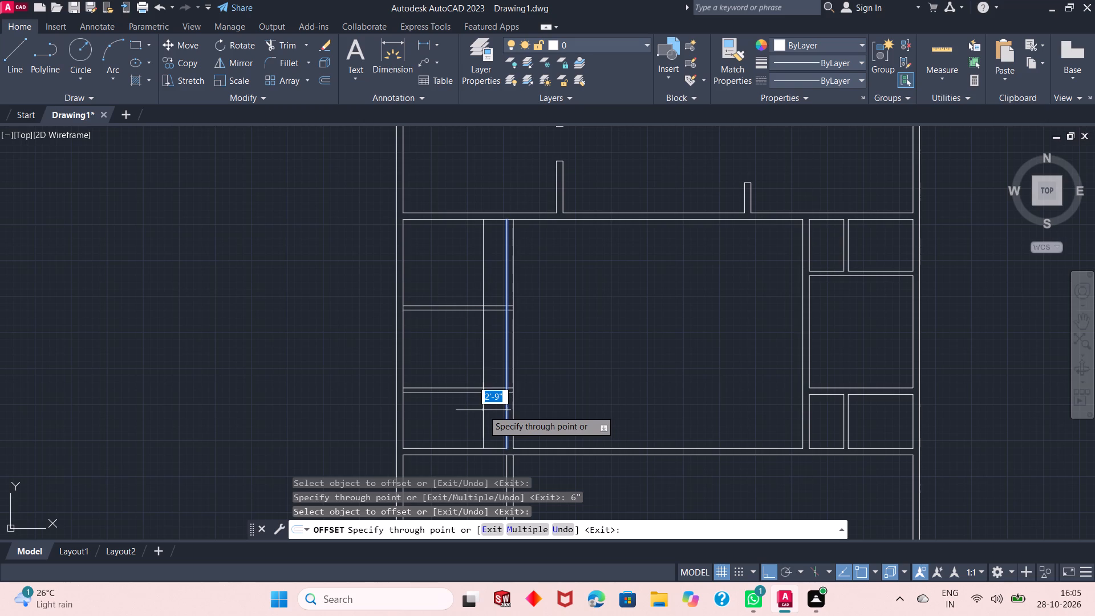
pyautogui.write("3'")
pyautogui.press('Return')
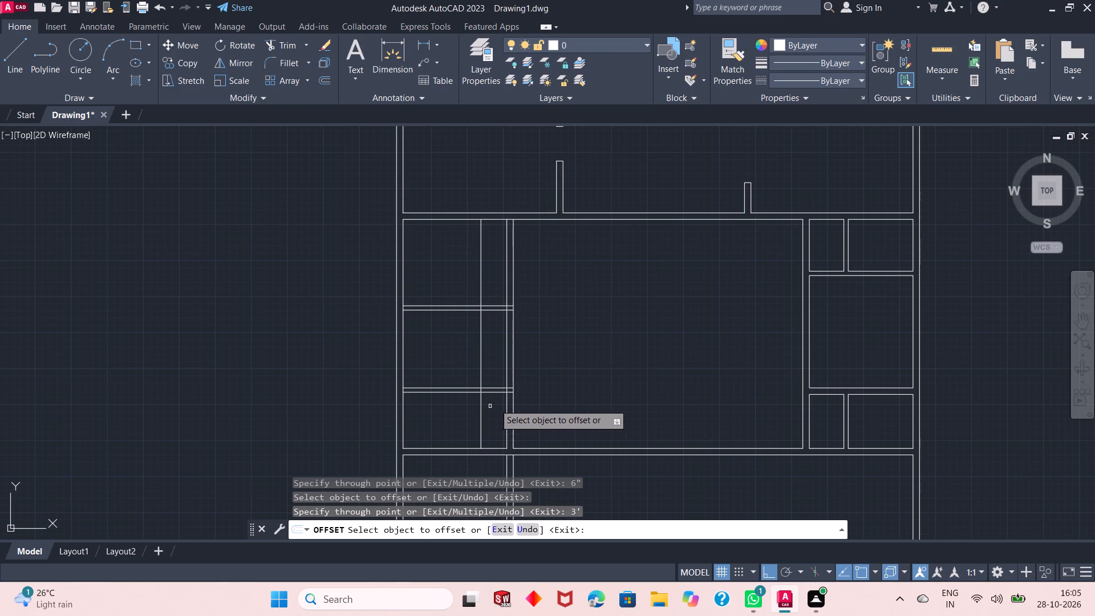
pyautogui.rightClick(558, 355)
pyautogui.click(593, 357)
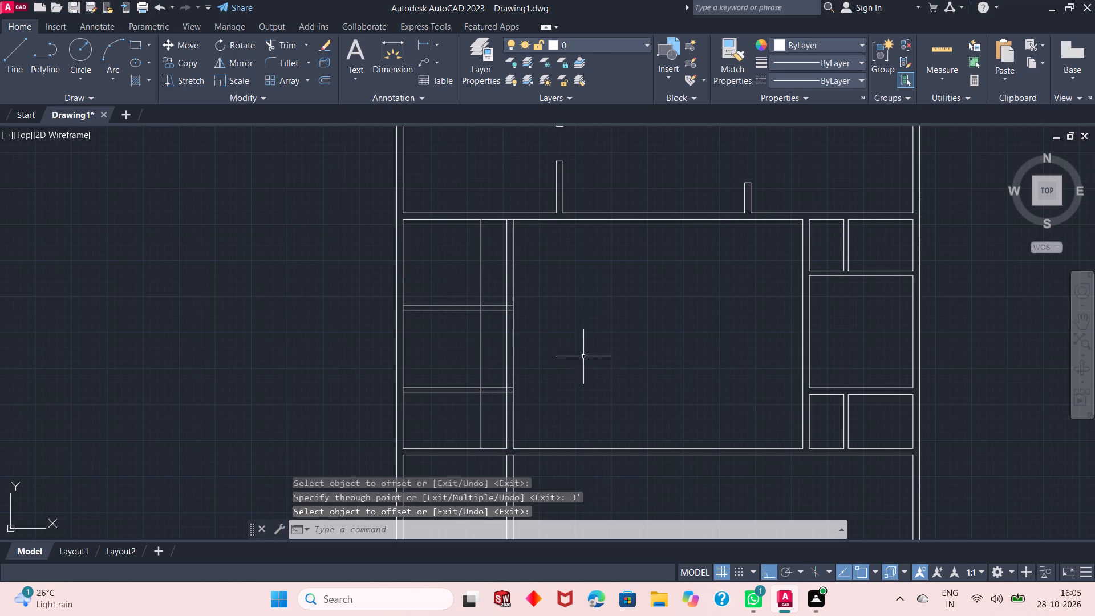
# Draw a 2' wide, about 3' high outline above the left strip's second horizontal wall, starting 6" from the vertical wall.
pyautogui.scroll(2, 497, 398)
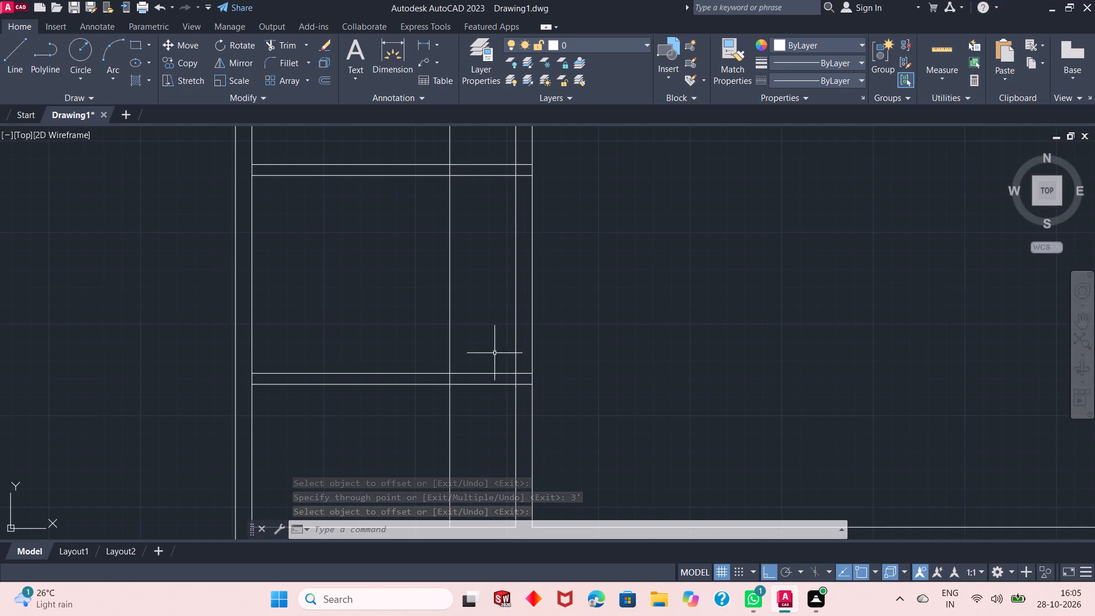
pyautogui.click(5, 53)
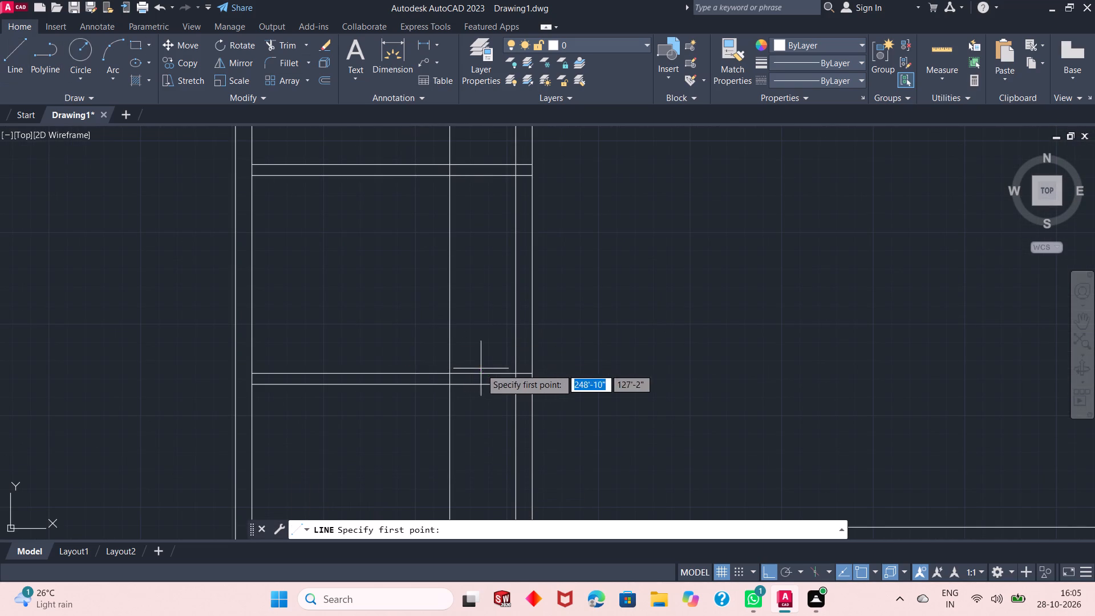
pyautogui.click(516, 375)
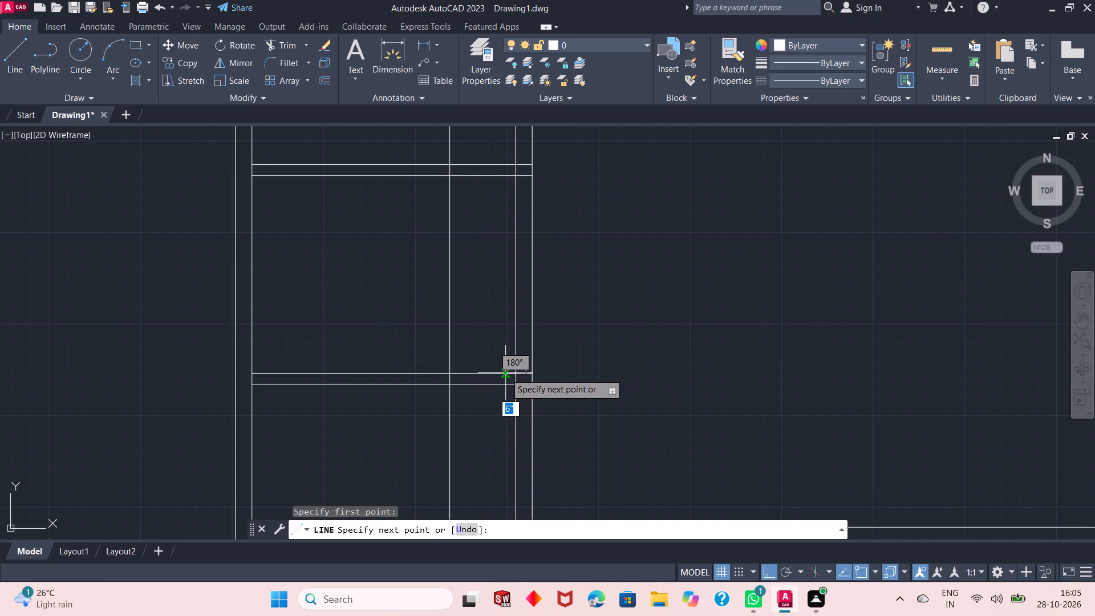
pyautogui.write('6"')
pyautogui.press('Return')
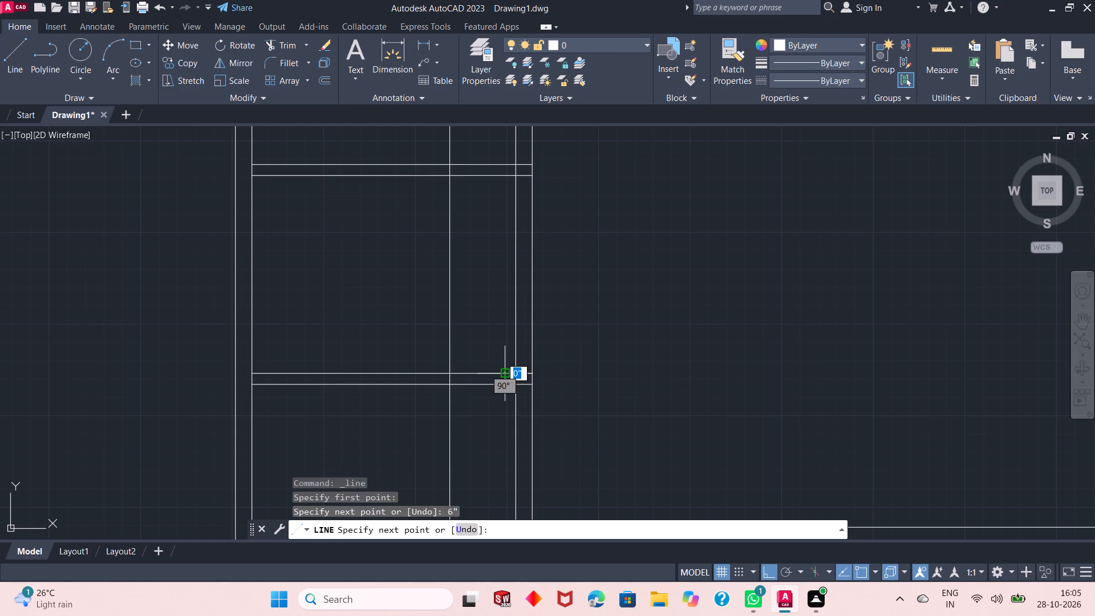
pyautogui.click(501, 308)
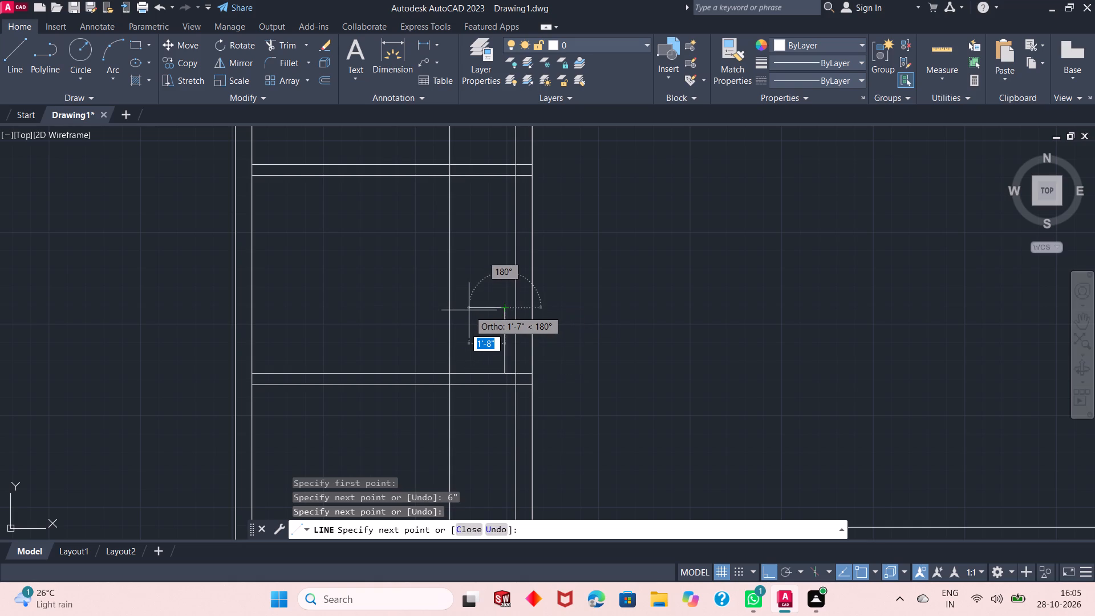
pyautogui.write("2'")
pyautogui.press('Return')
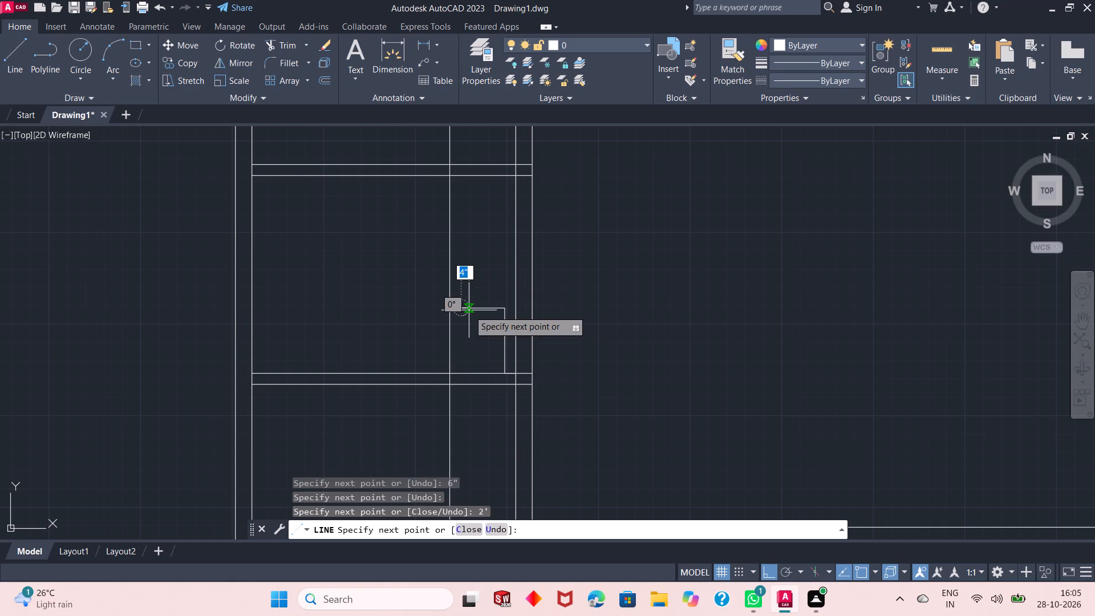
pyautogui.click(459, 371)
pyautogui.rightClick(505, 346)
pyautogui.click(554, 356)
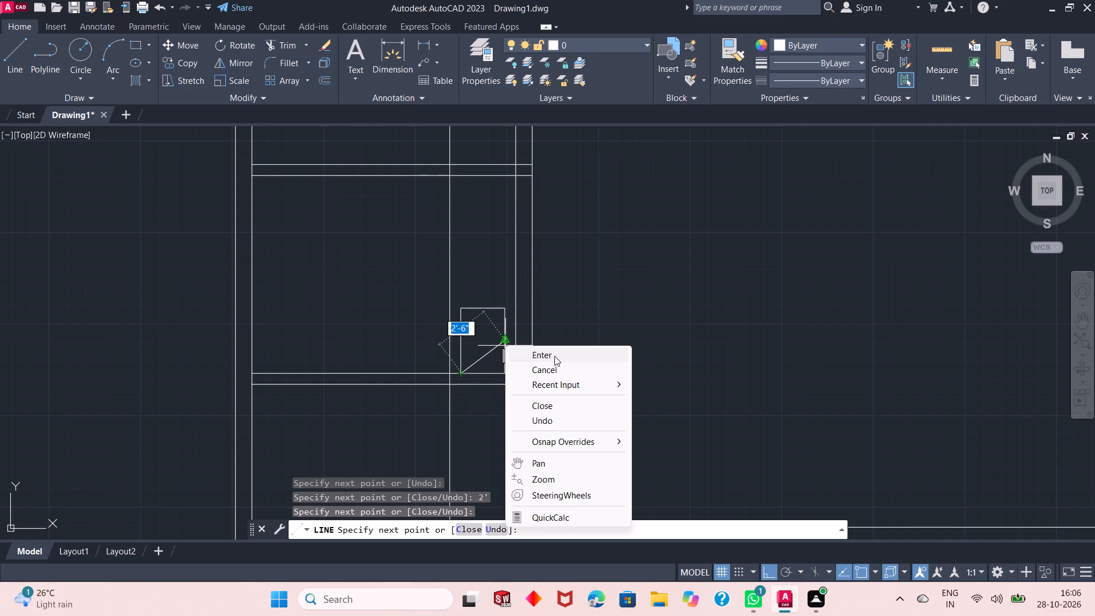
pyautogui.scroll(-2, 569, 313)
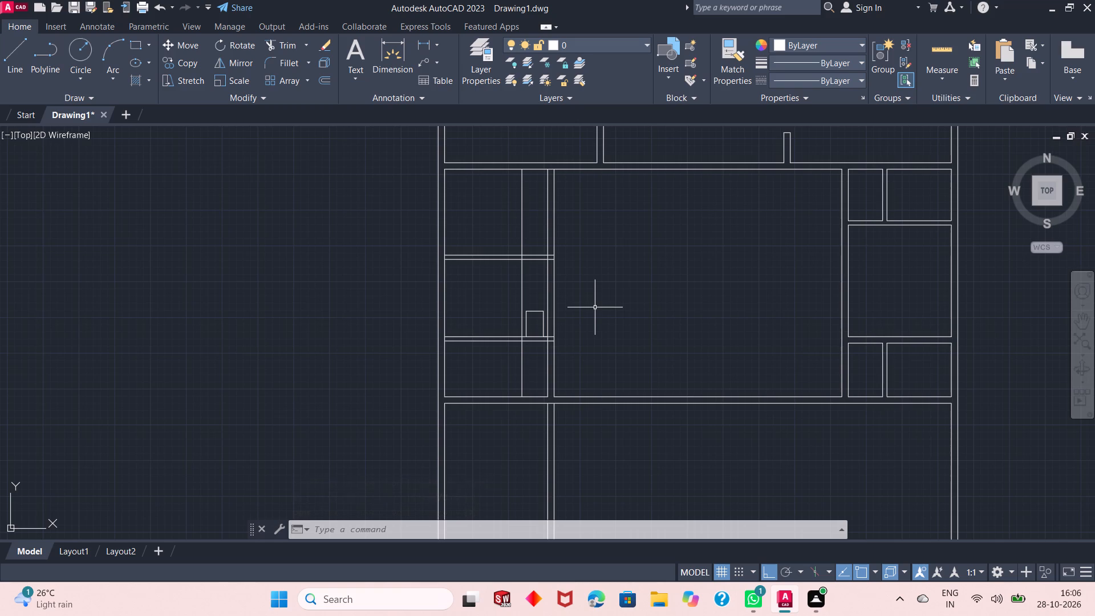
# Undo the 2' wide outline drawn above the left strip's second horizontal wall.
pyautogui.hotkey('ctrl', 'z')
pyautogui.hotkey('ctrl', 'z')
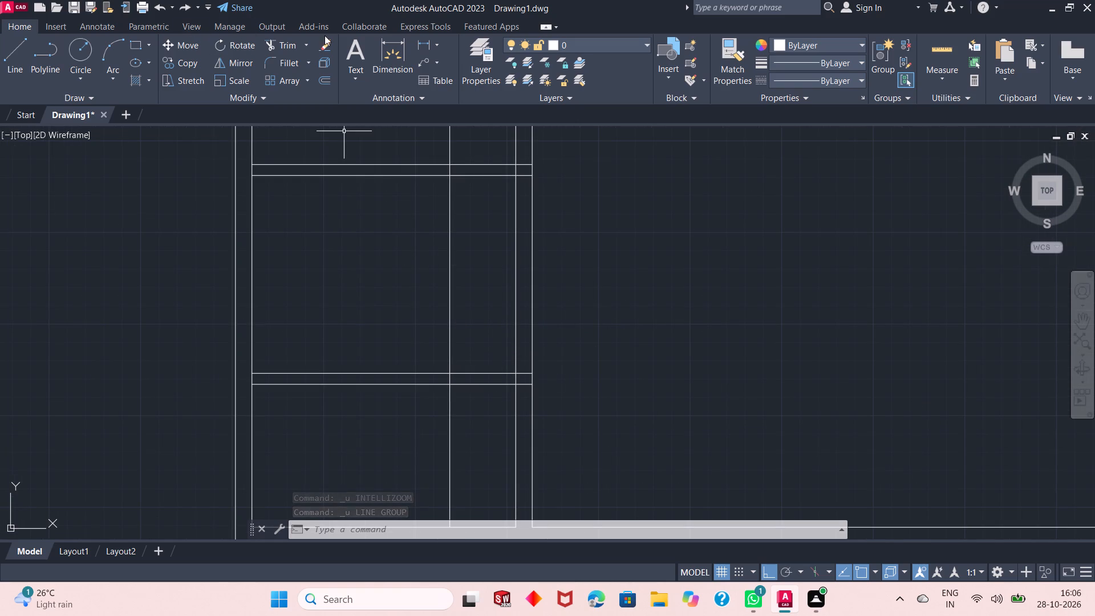
# Quick-measure the bottom room of the left strip between its walls and the offset vertical line.
pyautogui.scroll(-2, 421, 294)
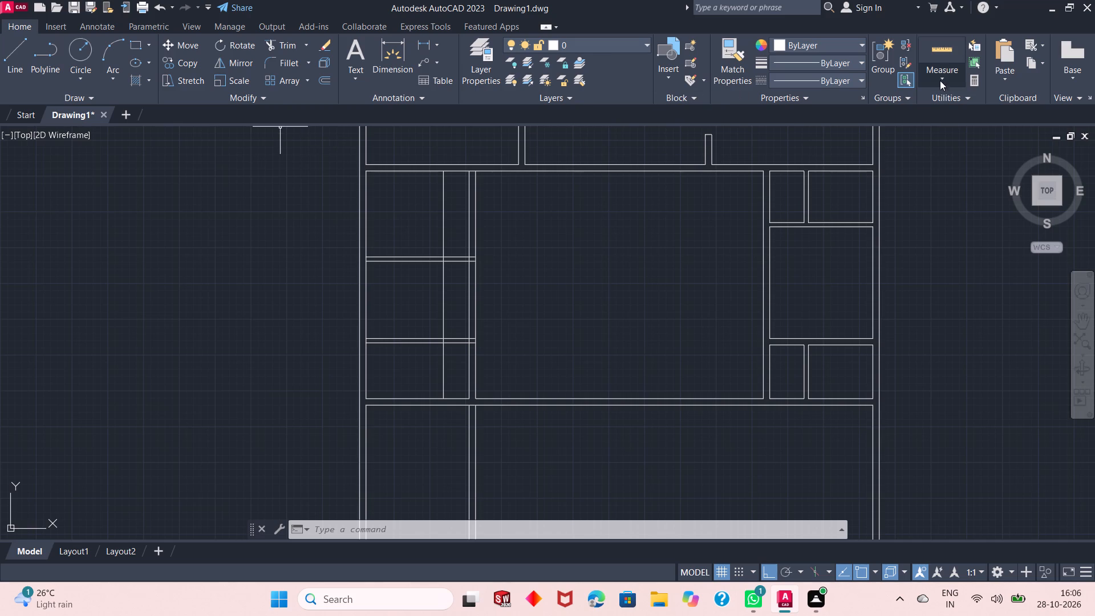
pyautogui.click(945, 41)
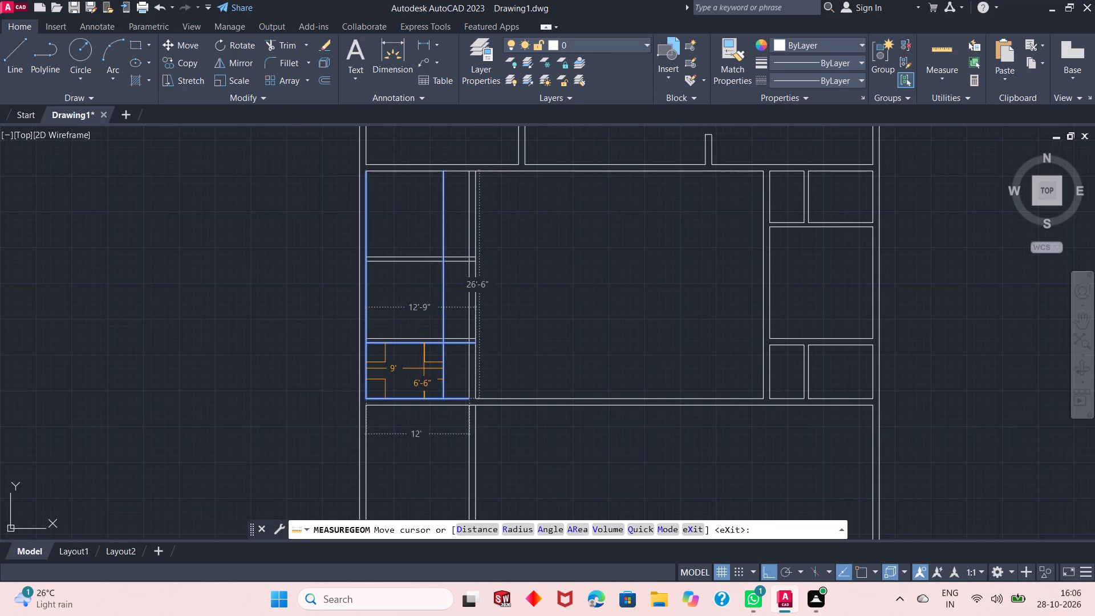
pyautogui.press('Escape')
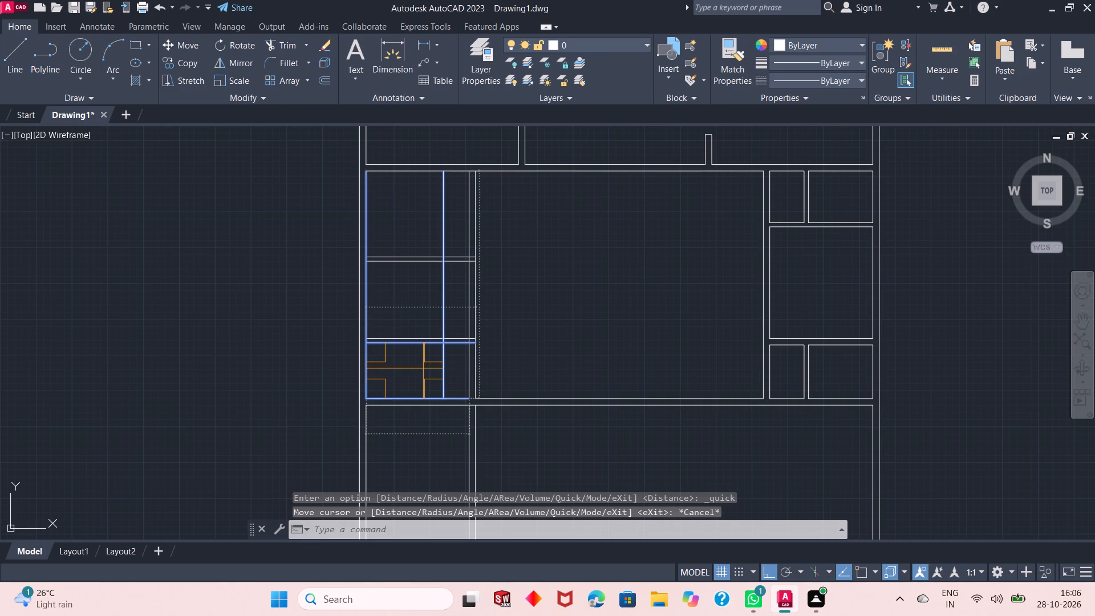
# Erase the single vertical line offset 3' into the left strip.
pyautogui.click(459, 361)
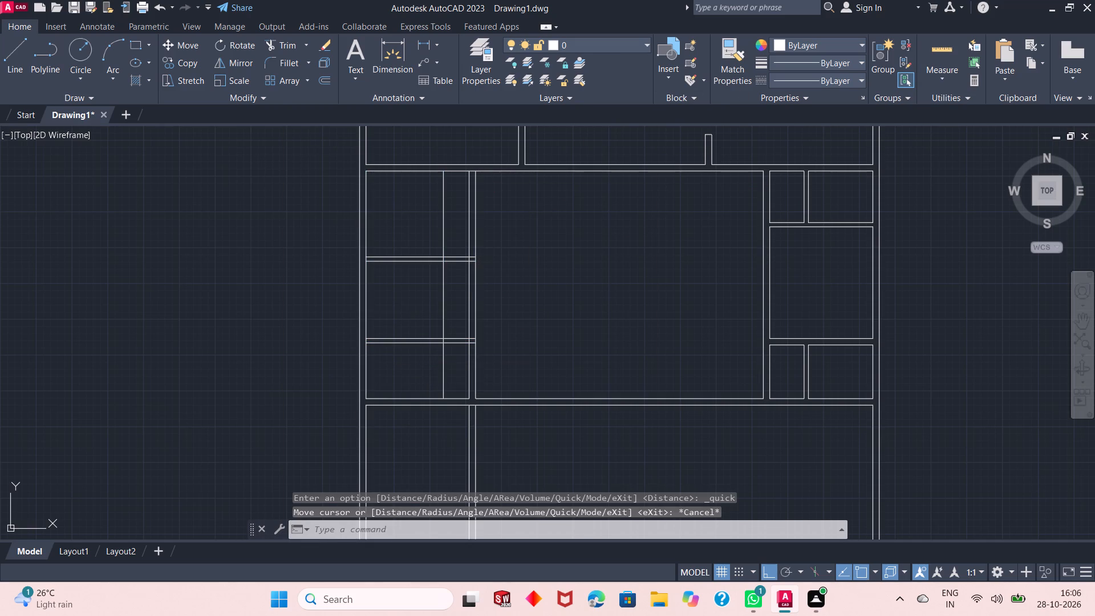
pyautogui.click(431, 382)
pyautogui.rightClick(536, 339)
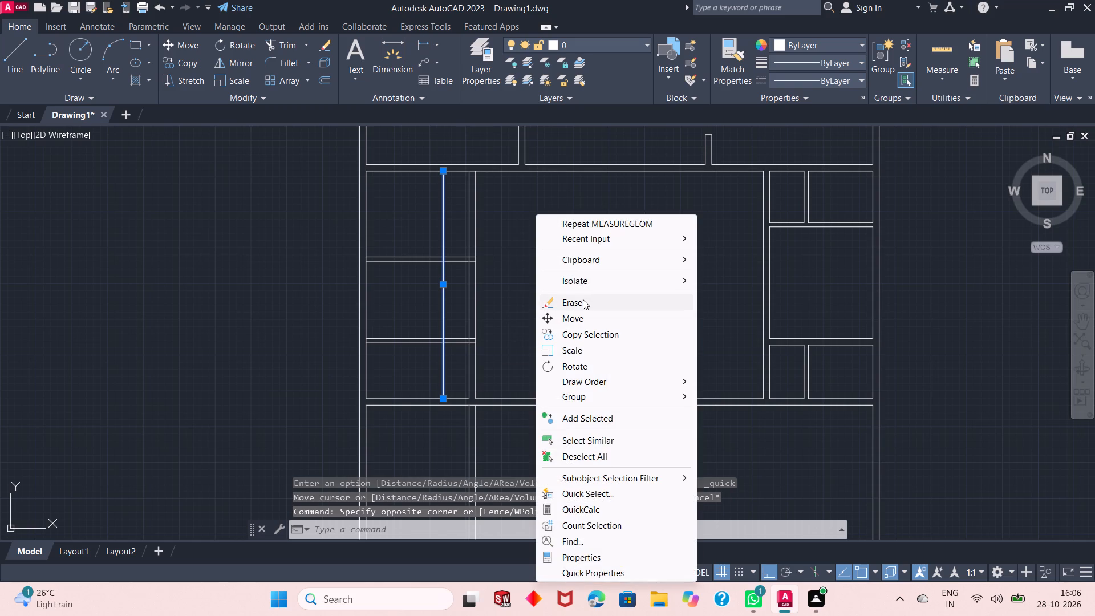
pyautogui.click(583, 301)
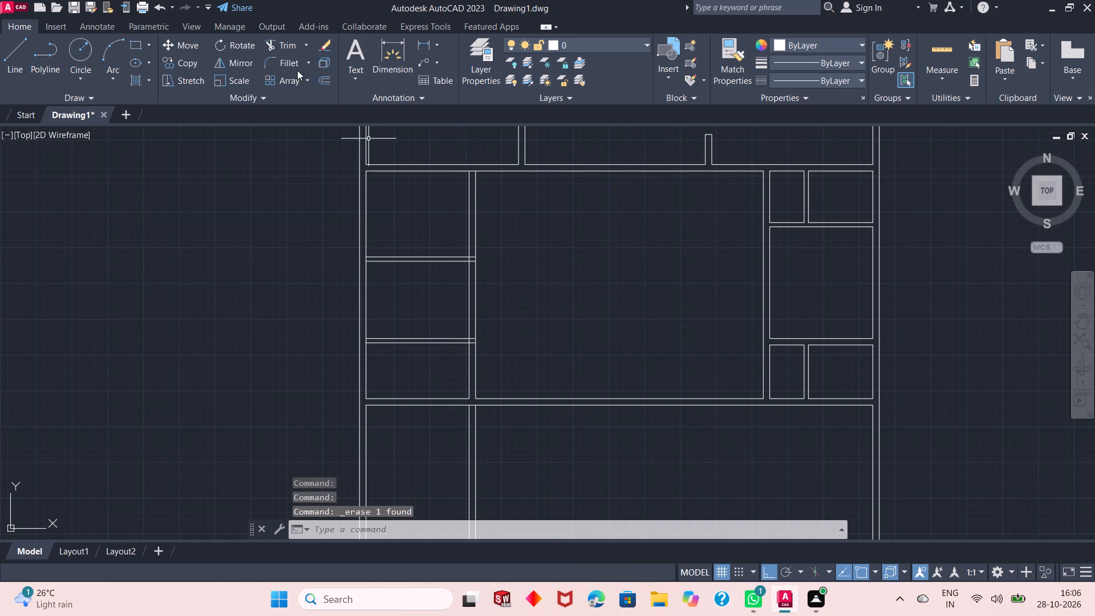
# Offset the left line of the left strip's vertical wall 4' into the strip and finish offsetting.
pyautogui.click(323, 82)
pyautogui.rightClick(248, 251)
pyautogui.click(271, 260)
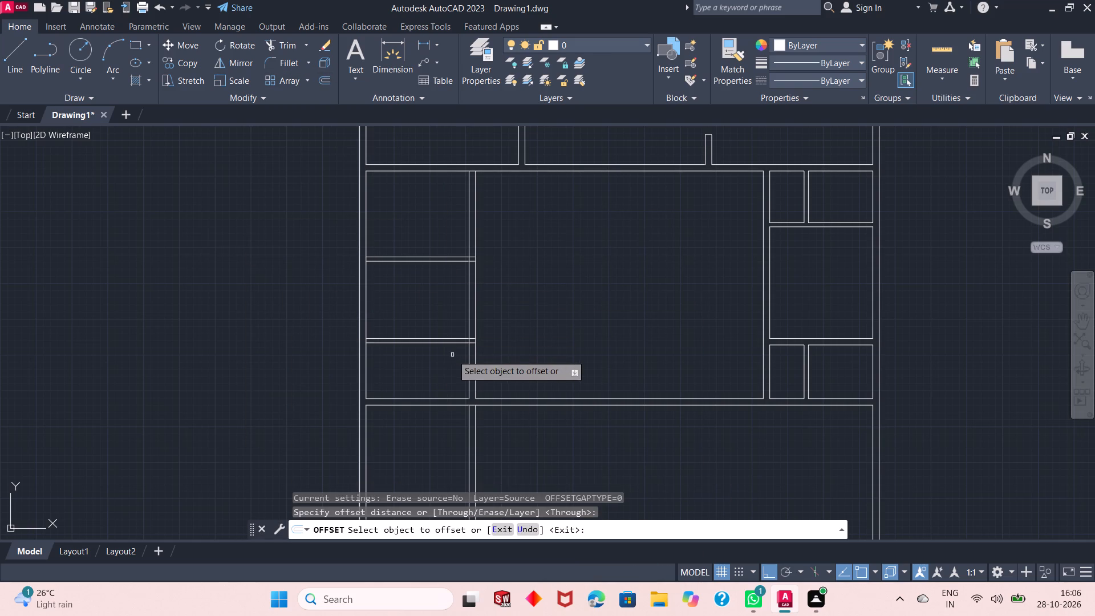
pyautogui.click(471, 364)
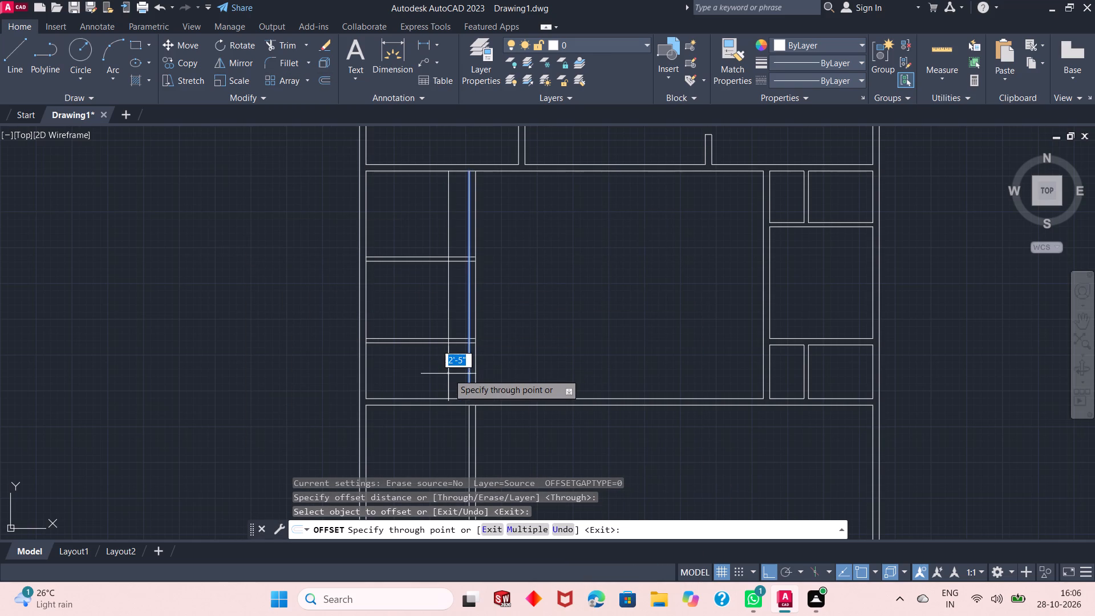
pyautogui.write("4'")
pyautogui.press('Return')
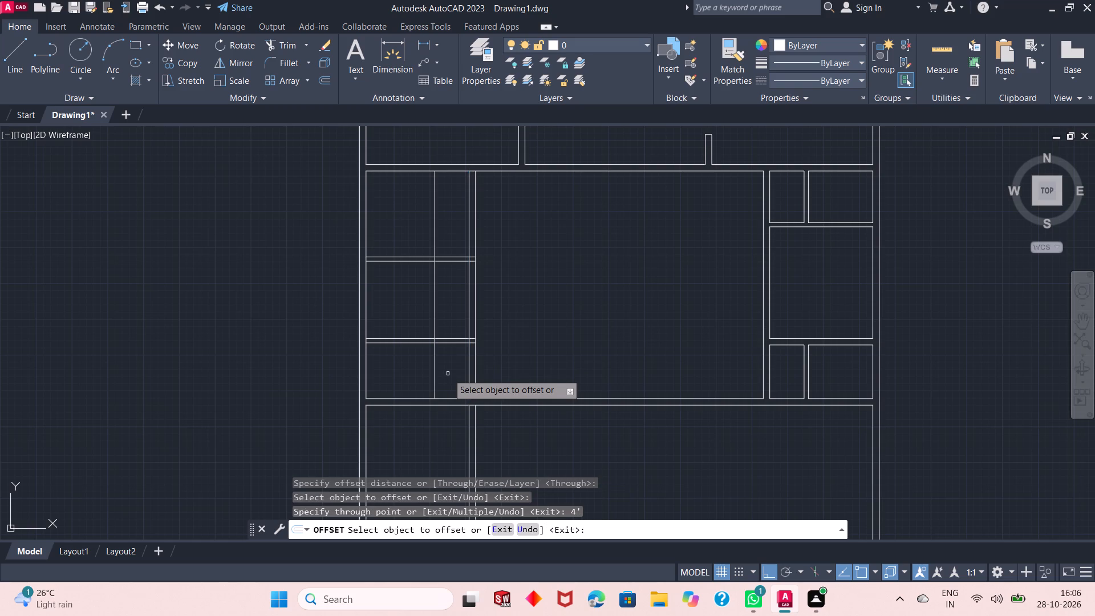
pyautogui.rightClick(555, 238)
pyautogui.click(566, 250)
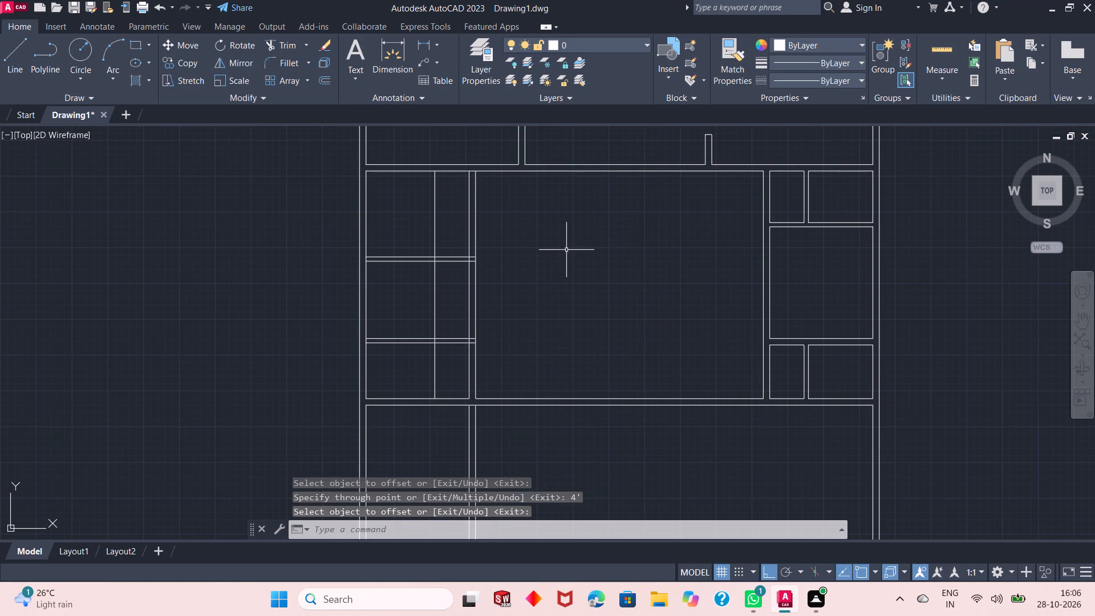
# Trim the 4' offset vertical line out of the left strip's top and middle rooms.
pyautogui.click(278, 47)
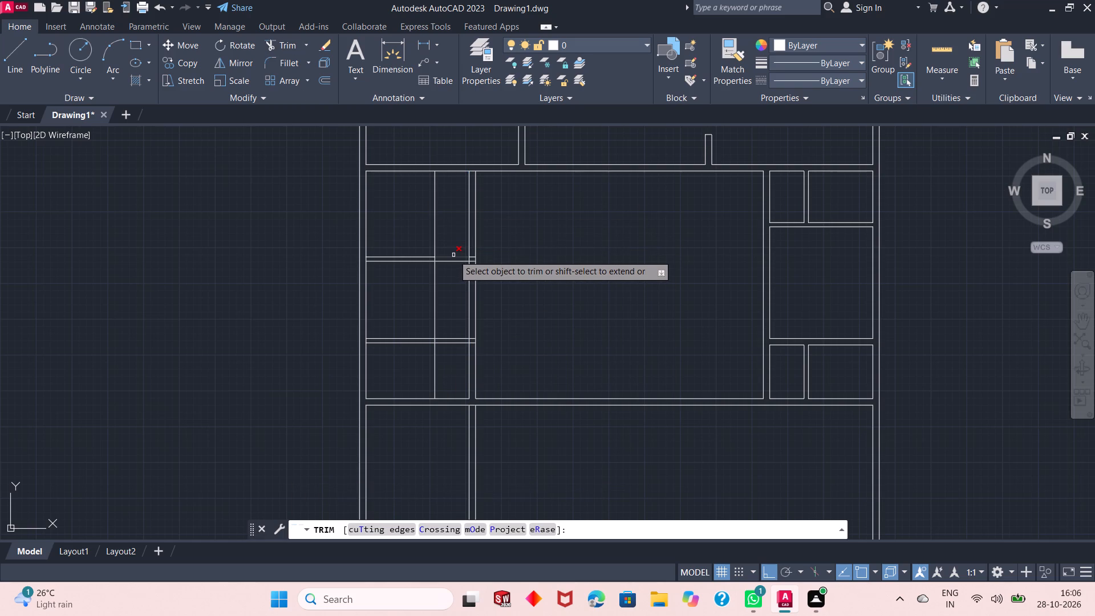
pyautogui.click(451, 232)
pyautogui.click(399, 249)
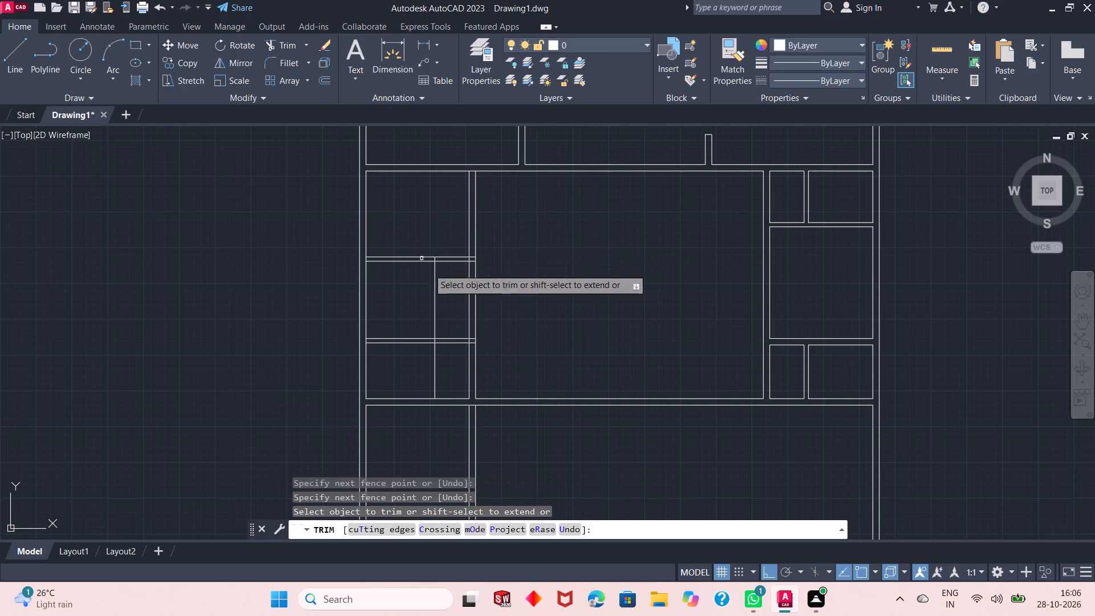
pyautogui.click(442, 293)
pyautogui.click(417, 311)
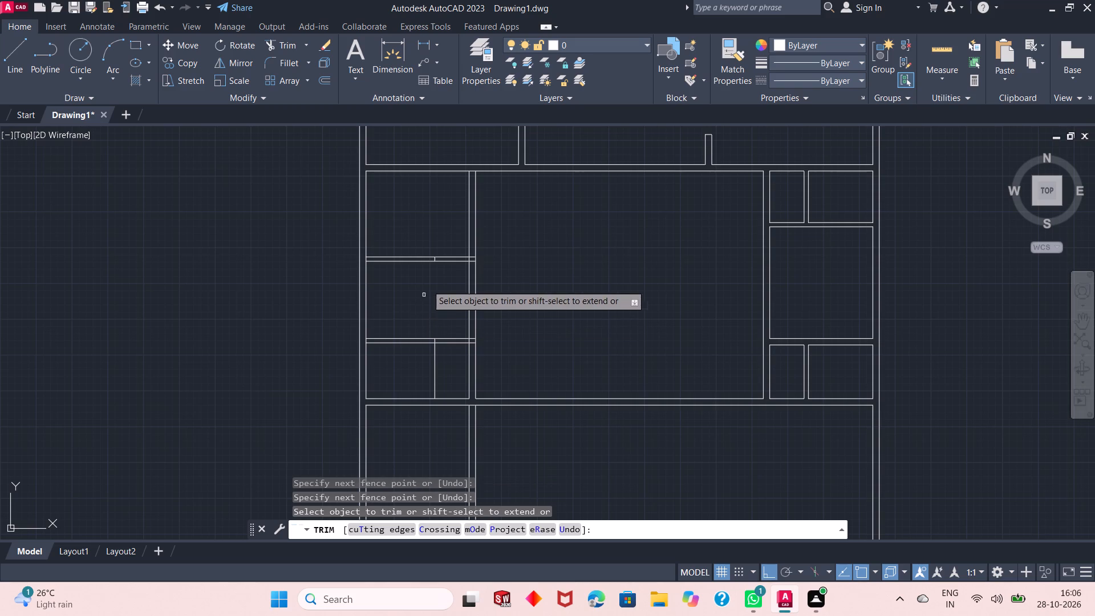
# Trim the leftover stub and the crossing segments at both ends of the left strip's upper horizontal wall.
pyautogui.scroll(3, 428, 243)
pyautogui.click(458, 305)
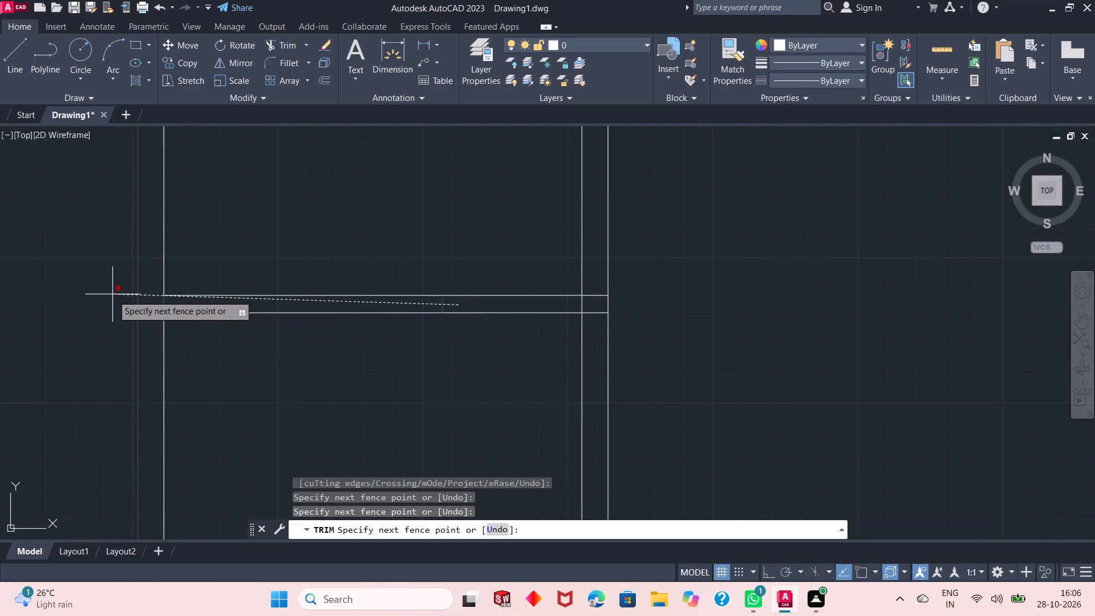
pyautogui.click(162, 307)
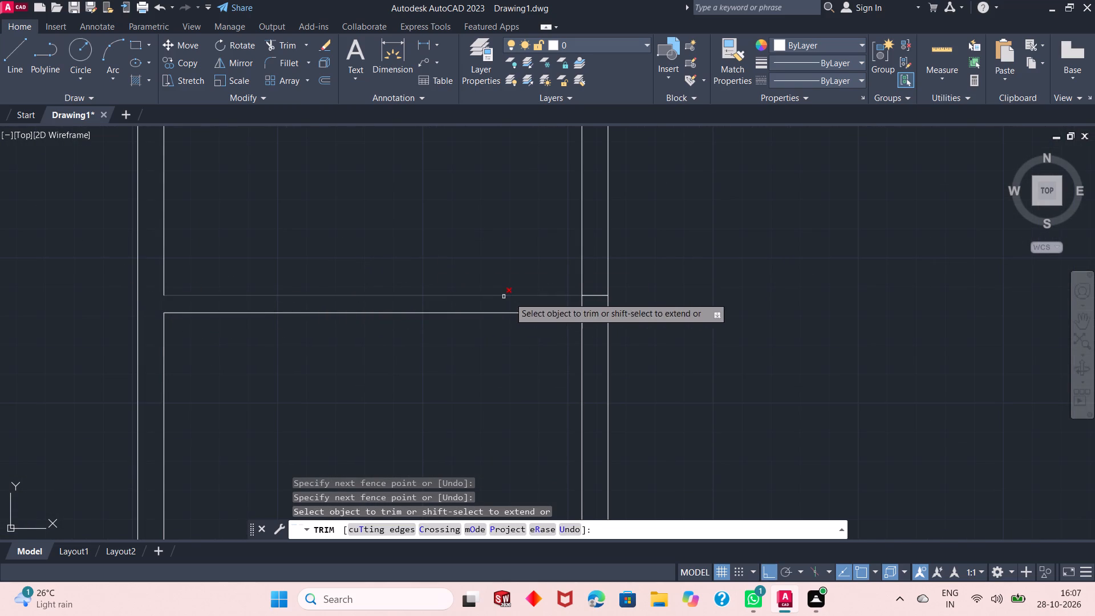
pyautogui.click(586, 307)
pyautogui.click(570, 307)
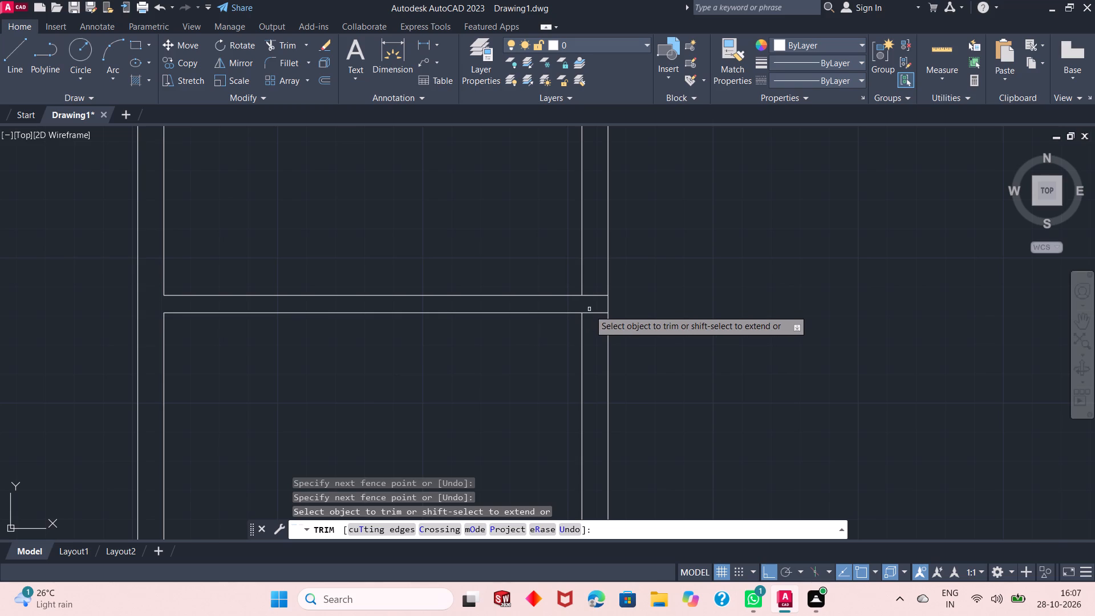
pyautogui.click(590, 310)
pyautogui.click(590, 327)
# Trim the stub and the crossing segments at both ends of the left strip's lower horizontal wall, and finish trimming.
pyautogui.scroll(-1, 536, 270)
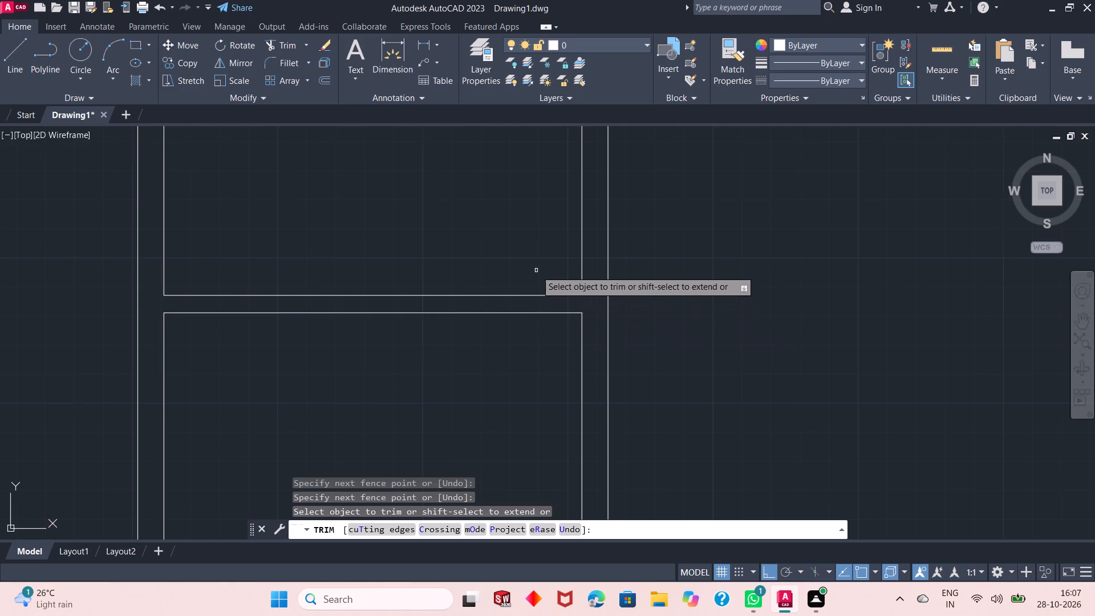
pyautogui.scroll(-2, 536, 270)
pyautogui.scroll(2, 503, 383)
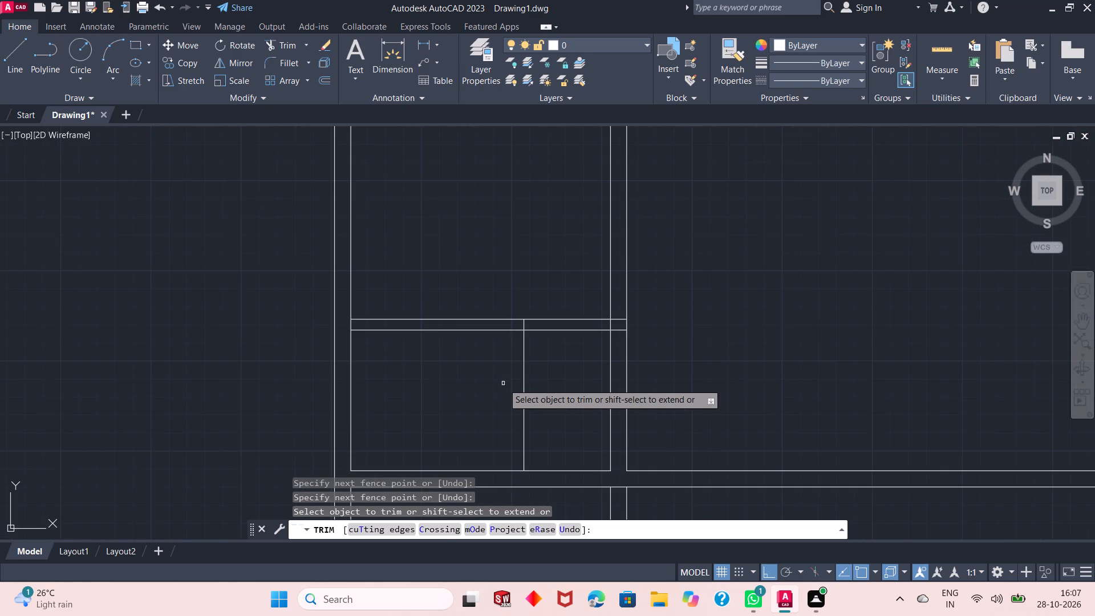
pyautogui.scroll(1, 502, 383)
pyautogui.click(251, 294)
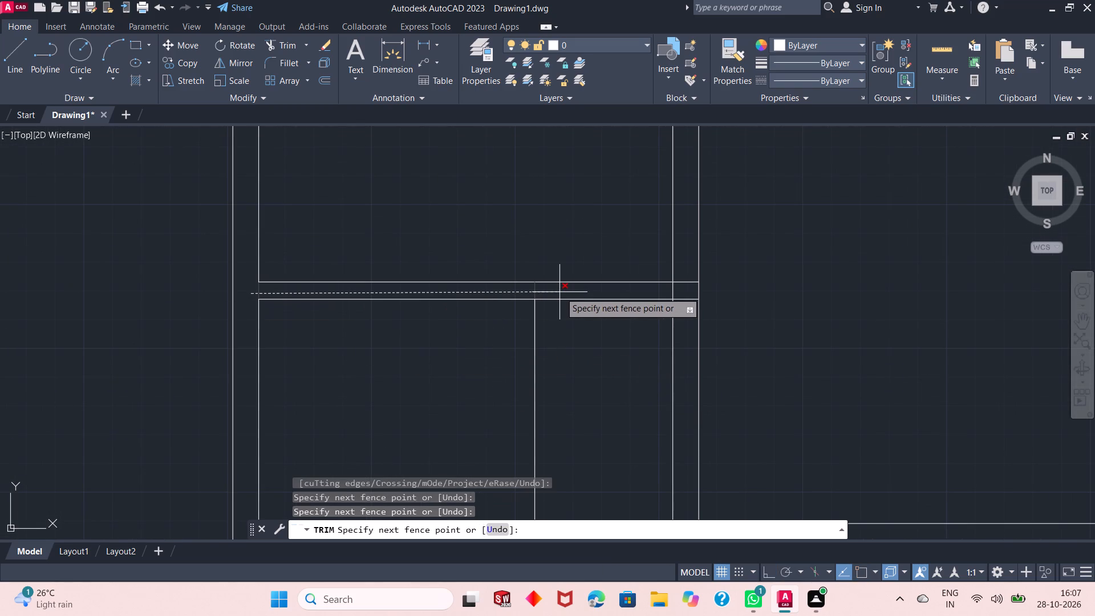
pyautogui.click(560, 292)
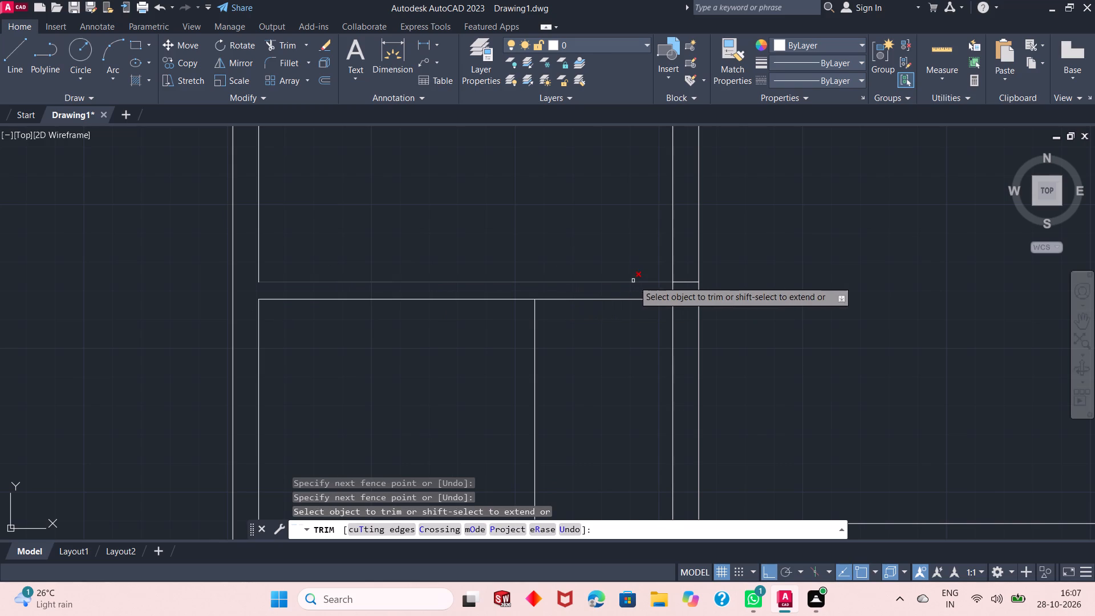
pyautogui.click(676, 287)
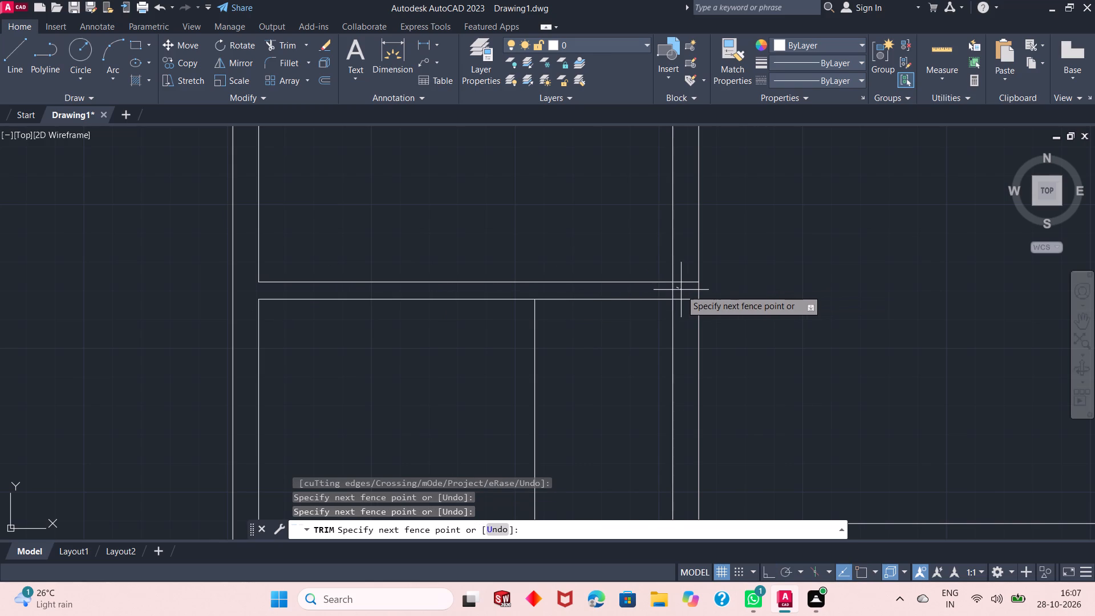
pyautogui.click(665, 290)
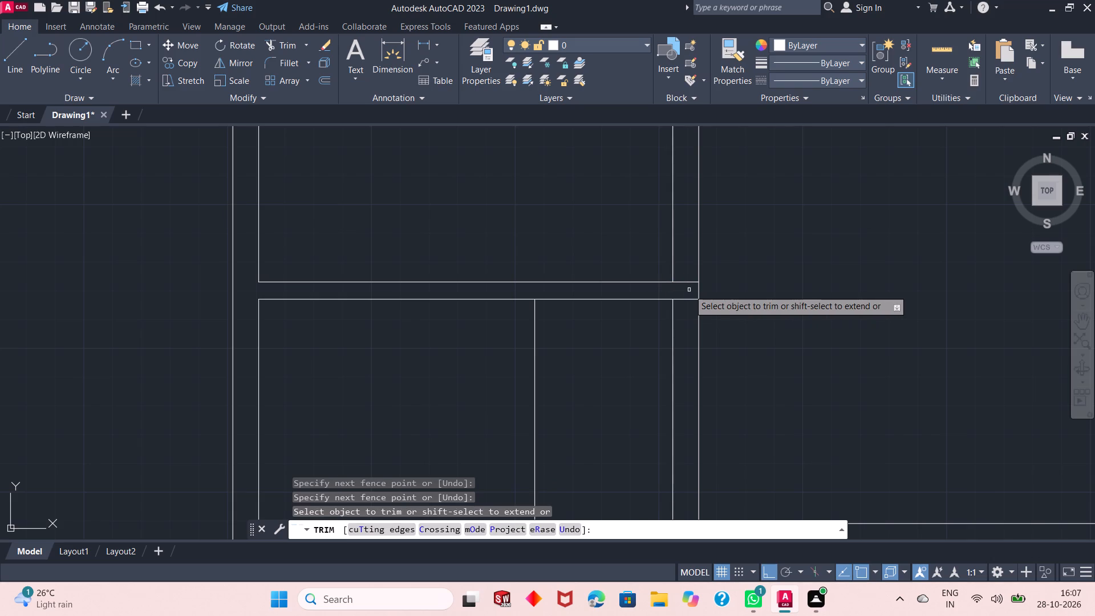
pyautogui.click(689, 290)
pyautogui.doubleClick(690, 272)
pyautogui.click(688, 278)
pyautogui.doubleClick(688, 298)
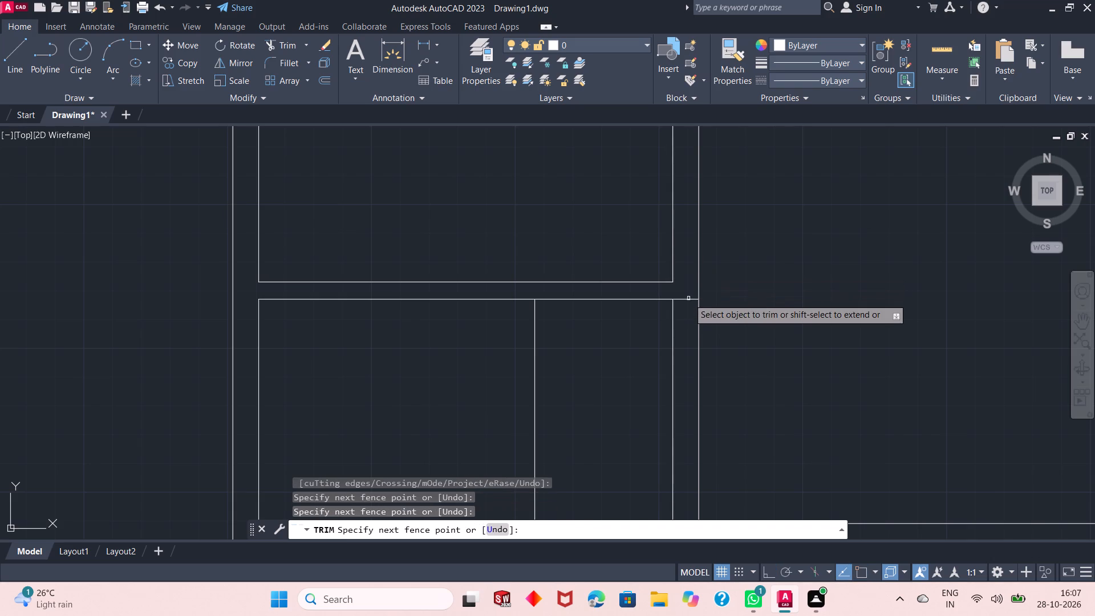
pyautogui.rightClick(709, 263)
pyautogui.click(725, 268)
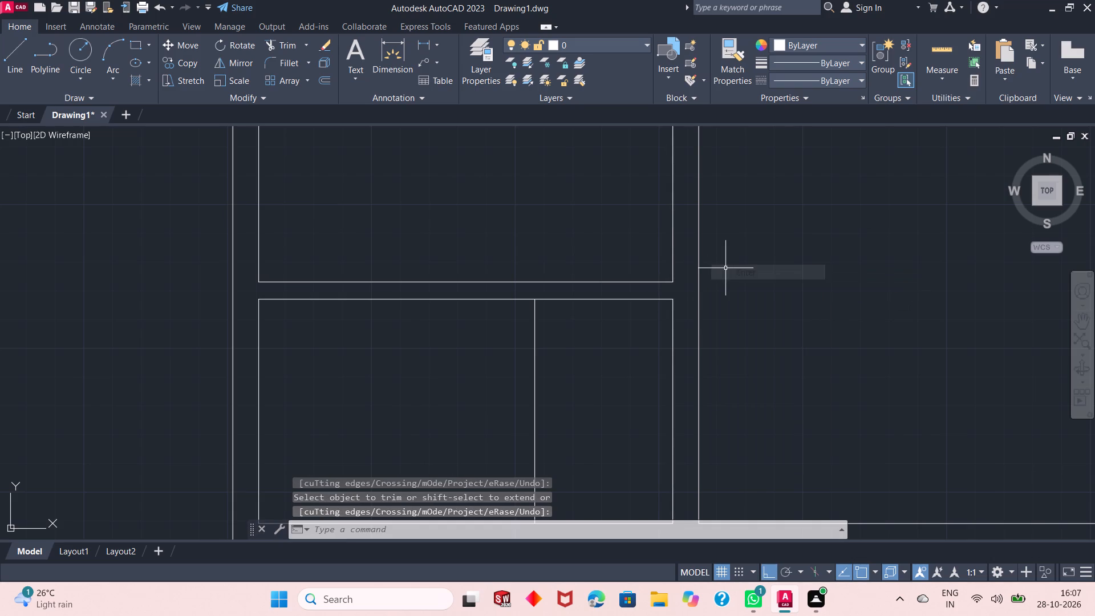
# Offset the vertical line in the left strip's bottom room 6" to the east and finish offsetting.
pyautogui.scroll(-2, 634, 253)
pyautogui.scroll(1, 577, 306)
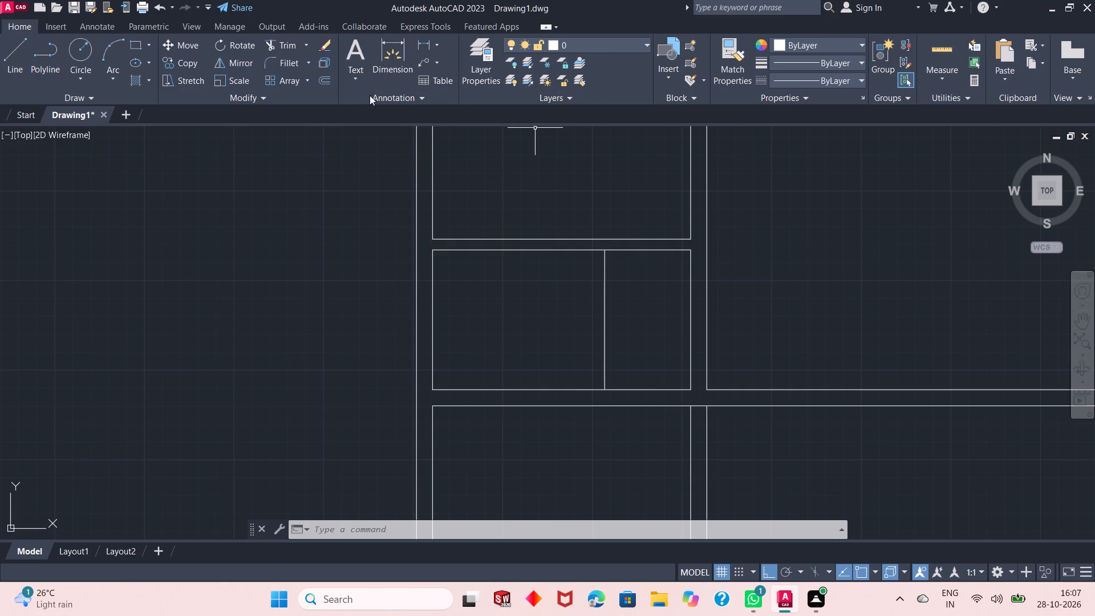
pyautogui.click(319, 78)
pyautogui.rightClick(306, 168)
pyautogui.click(331, 177)
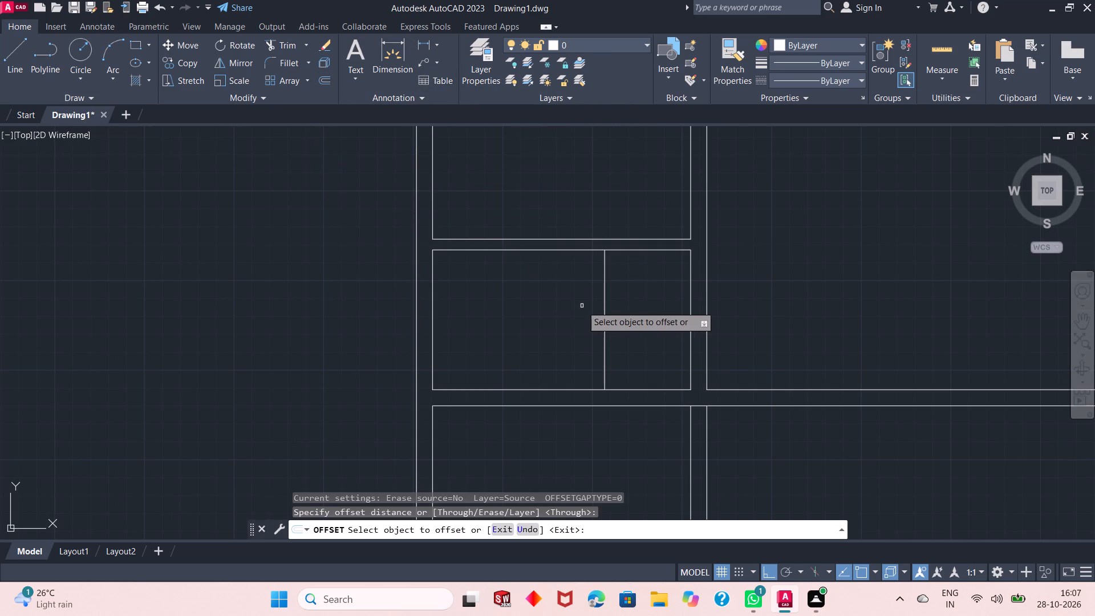
pyautogui.click(604, 295)
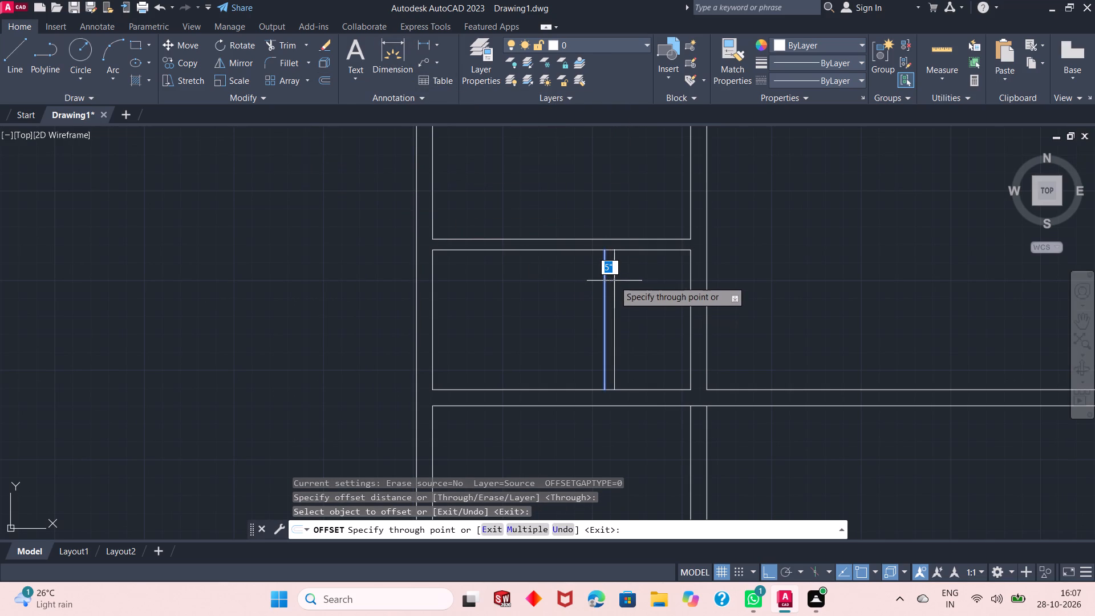
pyautogui.write('6"')
pyautogui.press('Return')
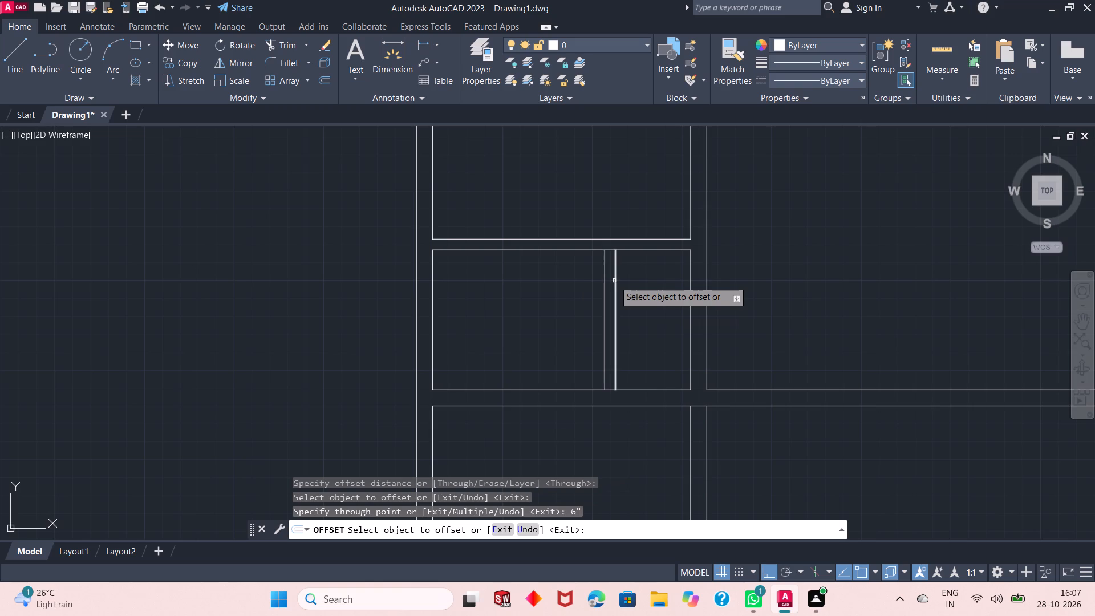
pyautogui.rightClick(318, 276)
pyautogui.click(352, 286)
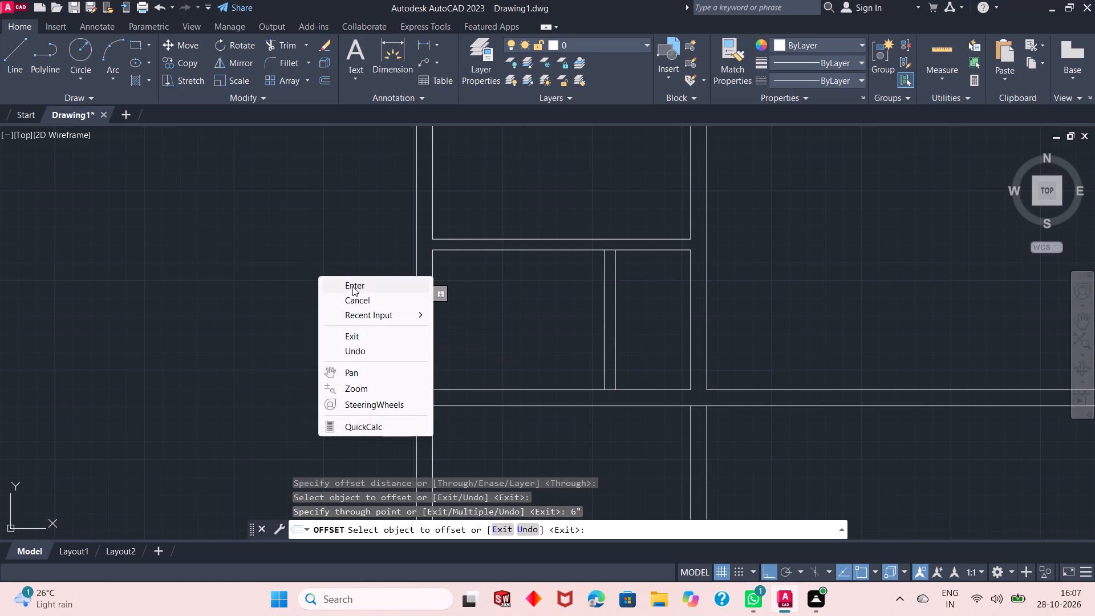
# Trim the horizontal wall segments between the new vertical wall's two lines at its upper and lower ends, and finish trimming.
pyautogui.click(289, 48)
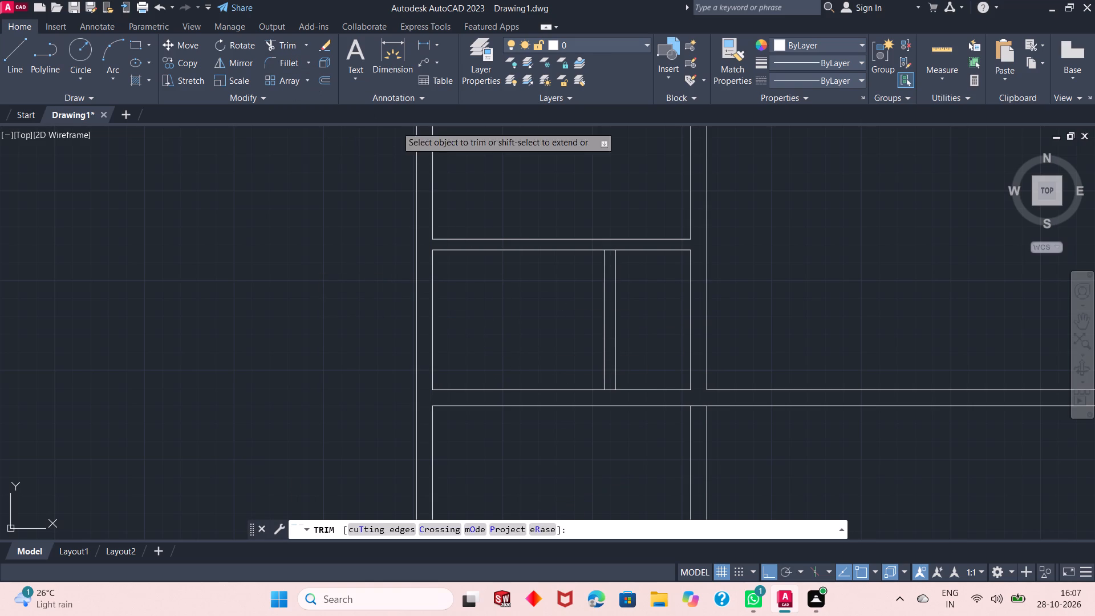
pyautogui.scroll(2, 597, 230)
pyautogui.click(628, 269)
pyautogui.click(628, 295)
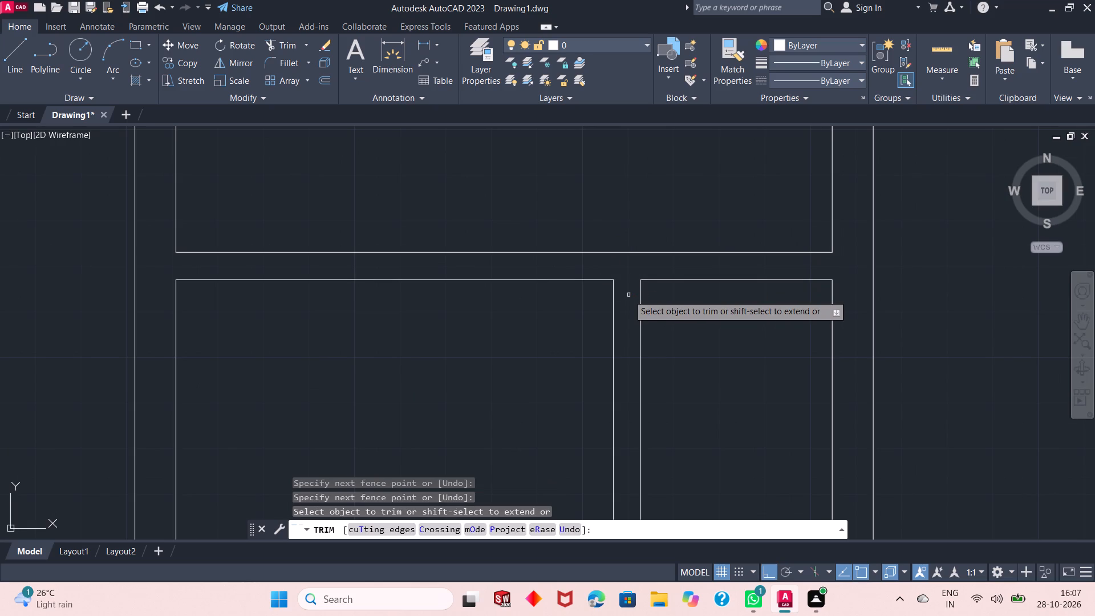
pyautogui.scroll(-3, 598, 199)
pyautogui.scroll(2, 606, 318)
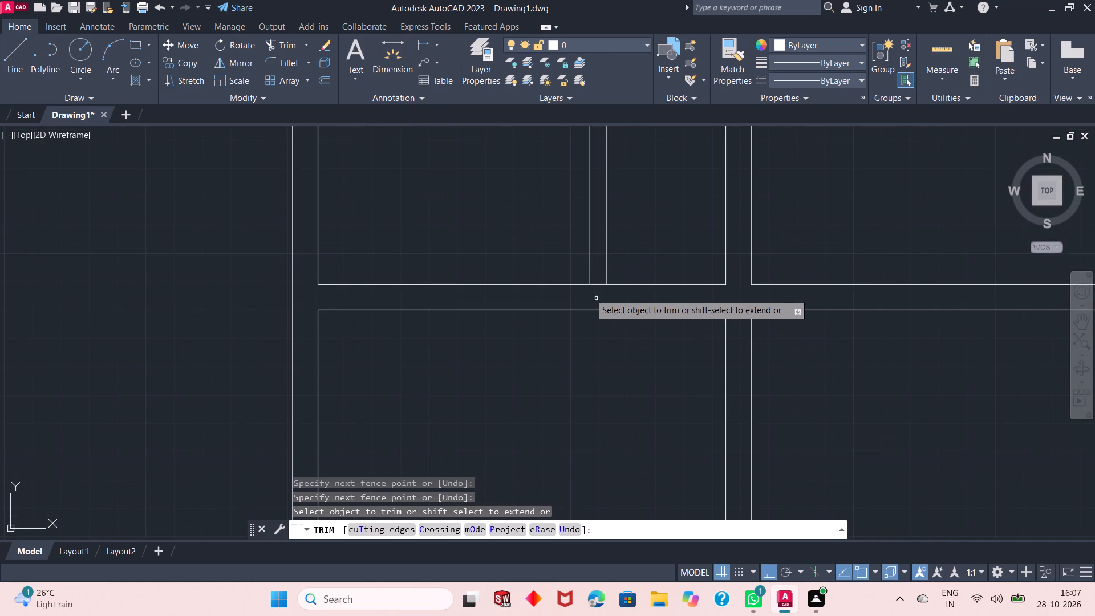
pyautogui.click(597, 292)
pyautogui.click(597, 269)
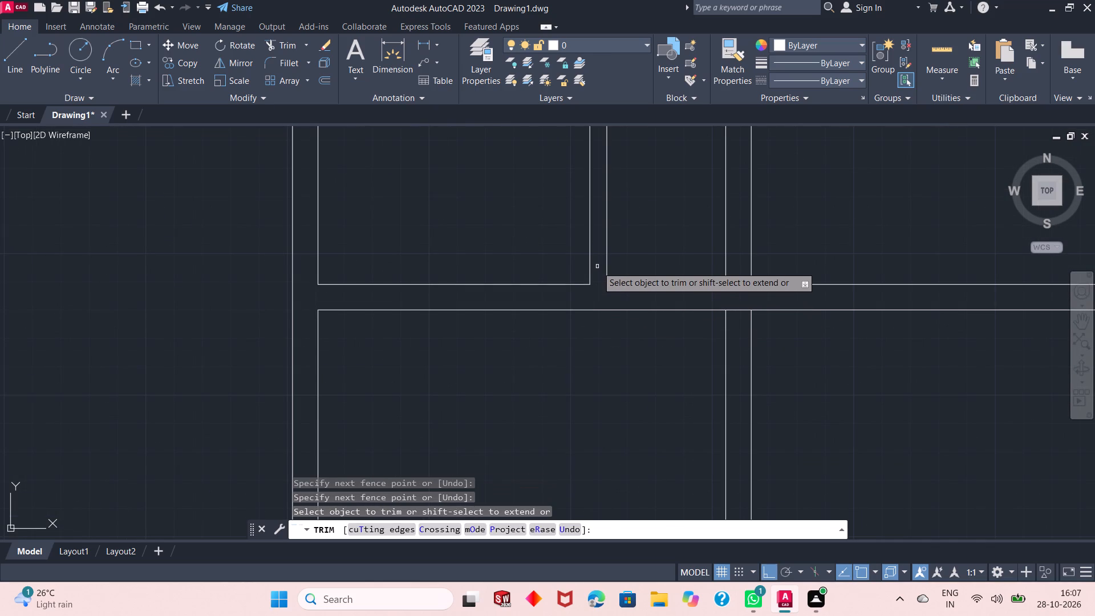
pyautogui.rightClick(657, 246)
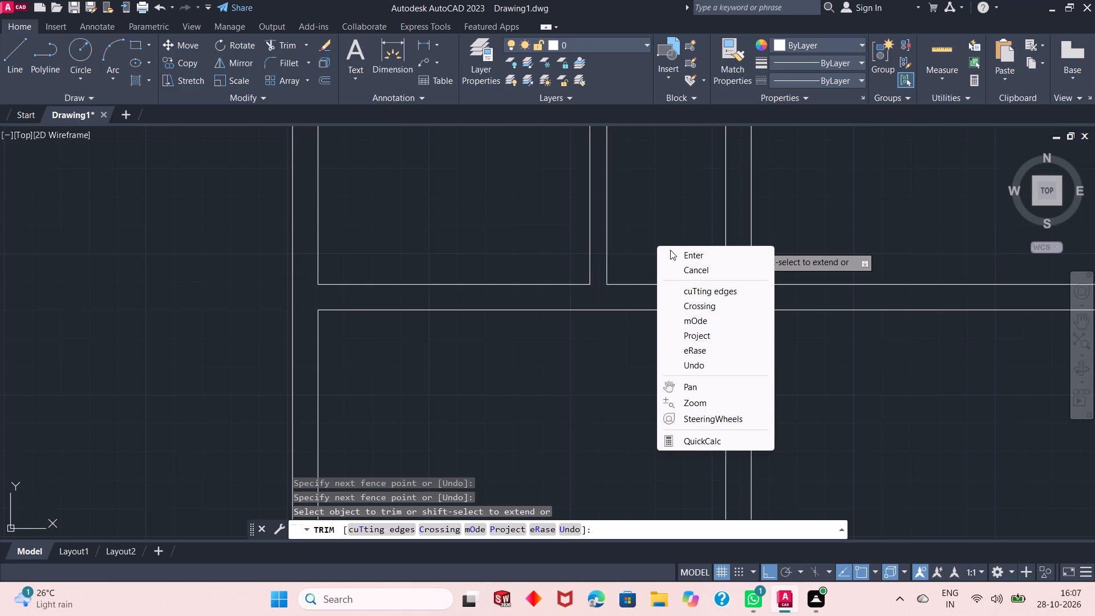
pyautogui.click(674, 252)
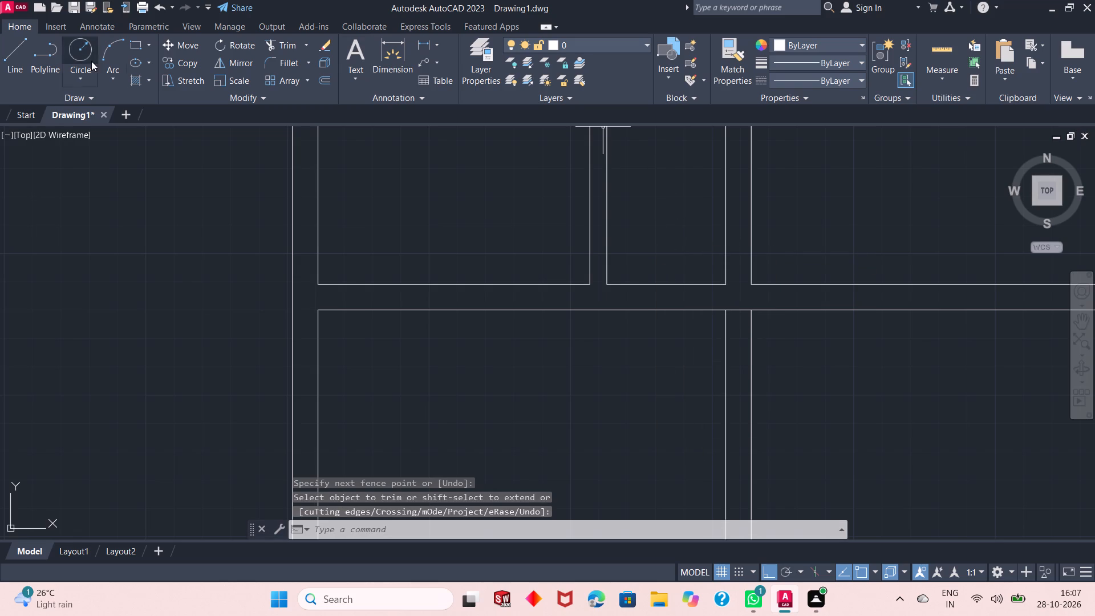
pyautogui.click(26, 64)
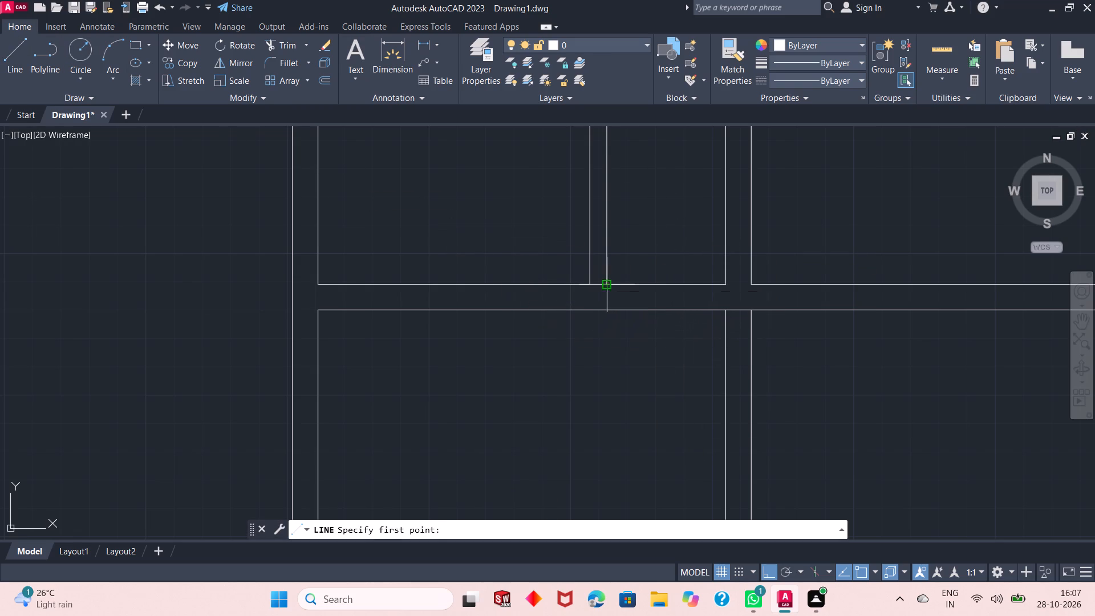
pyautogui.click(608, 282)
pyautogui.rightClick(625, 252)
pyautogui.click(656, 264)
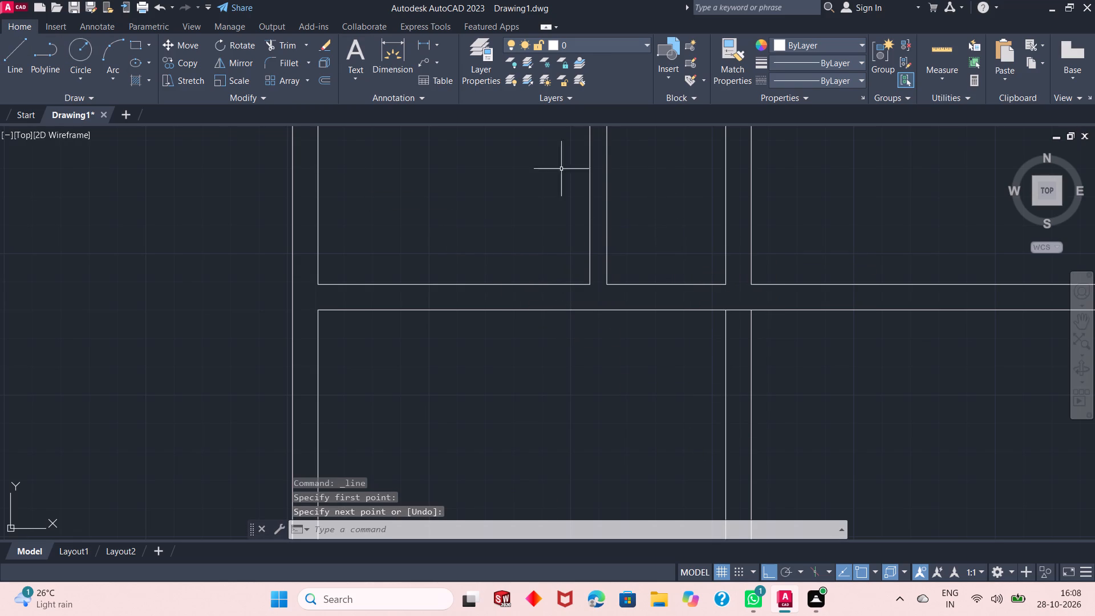
# Extend the new vertical wall's east line down to the lower line of the horizontal wall beneath the room.
pyautogui.click(305, 49)
pyautogui.click(309, 95)
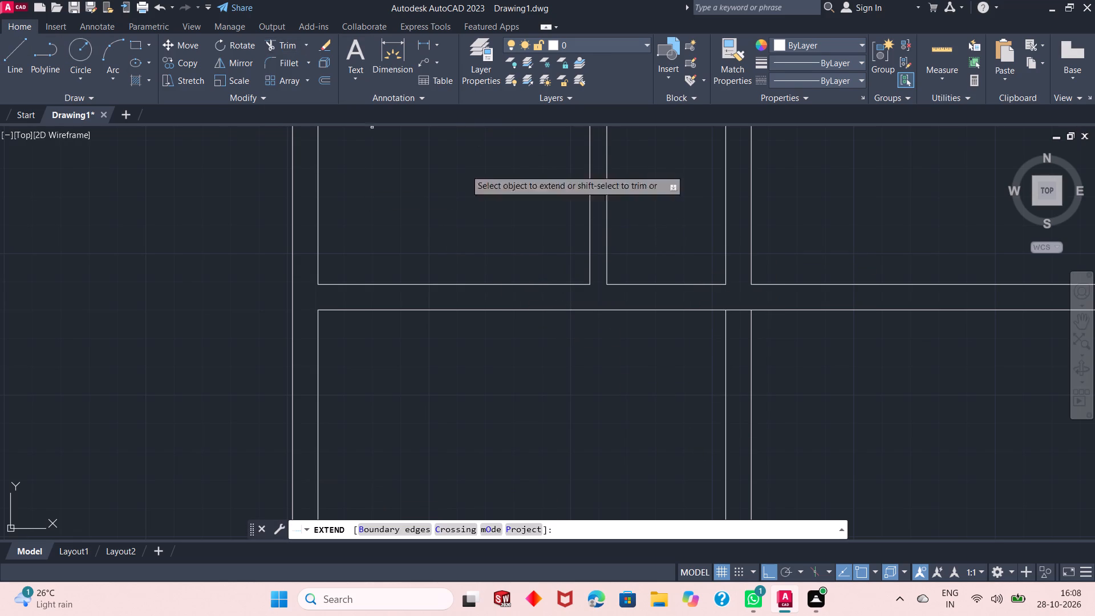
pyautogui.click(607, 253)
pyautogui.rightClick(611, 249)
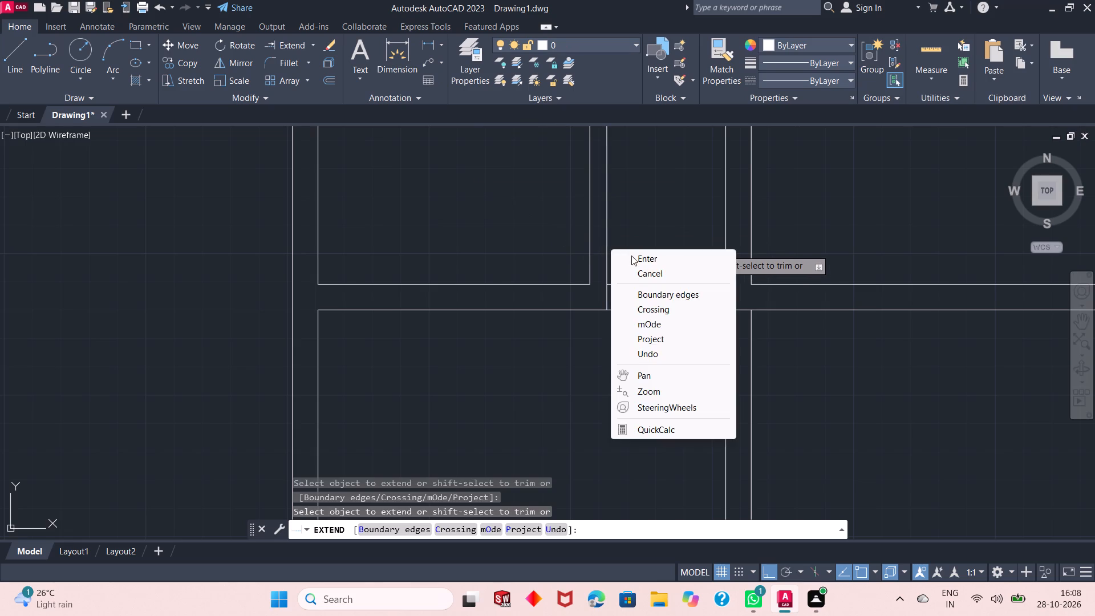
pyautogui.click(631, 256)
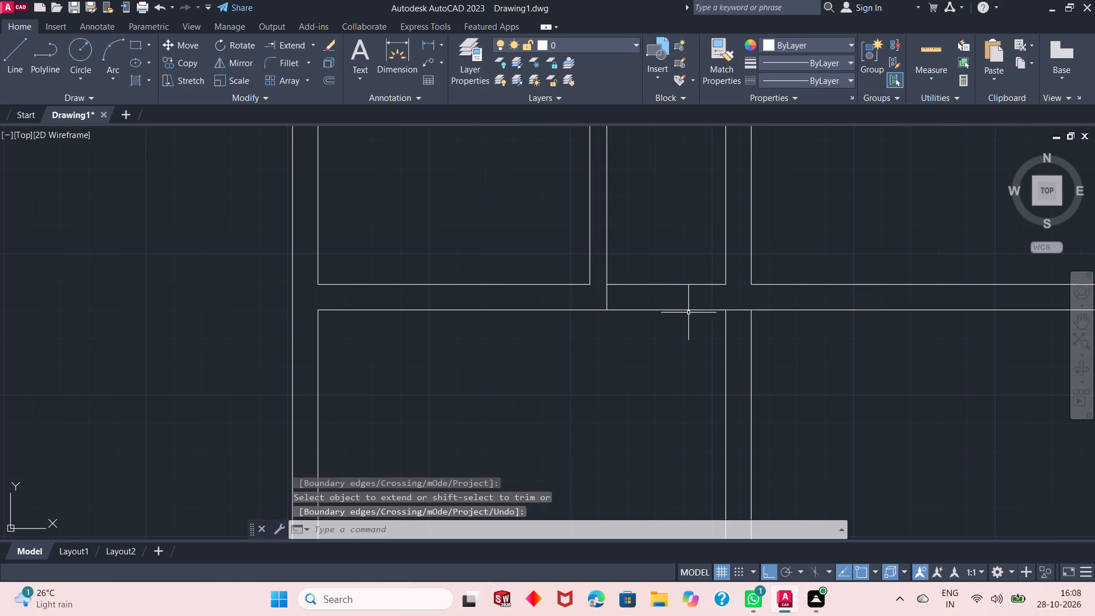
# Trim both horizontal wall lines beneath the narrow compartment, between the new vertical wall and the strip's inner wall, and finish trimming.
pyautogui.click(311, 44)
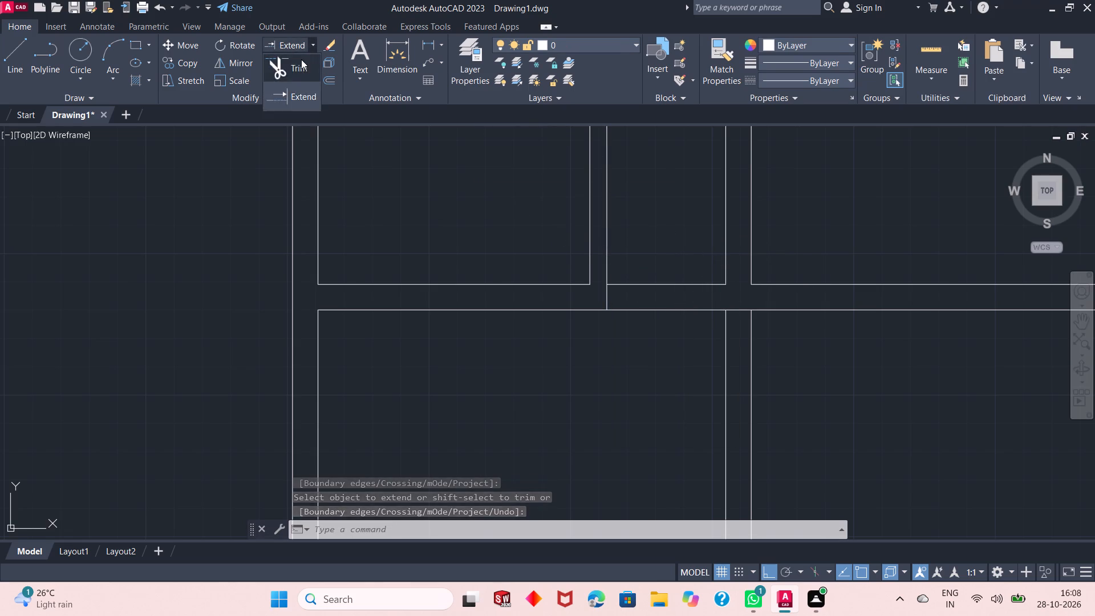
pyautogui.click(301, 60)
pyautogui.click(695, 255)
pyautogui.click(674, 337)
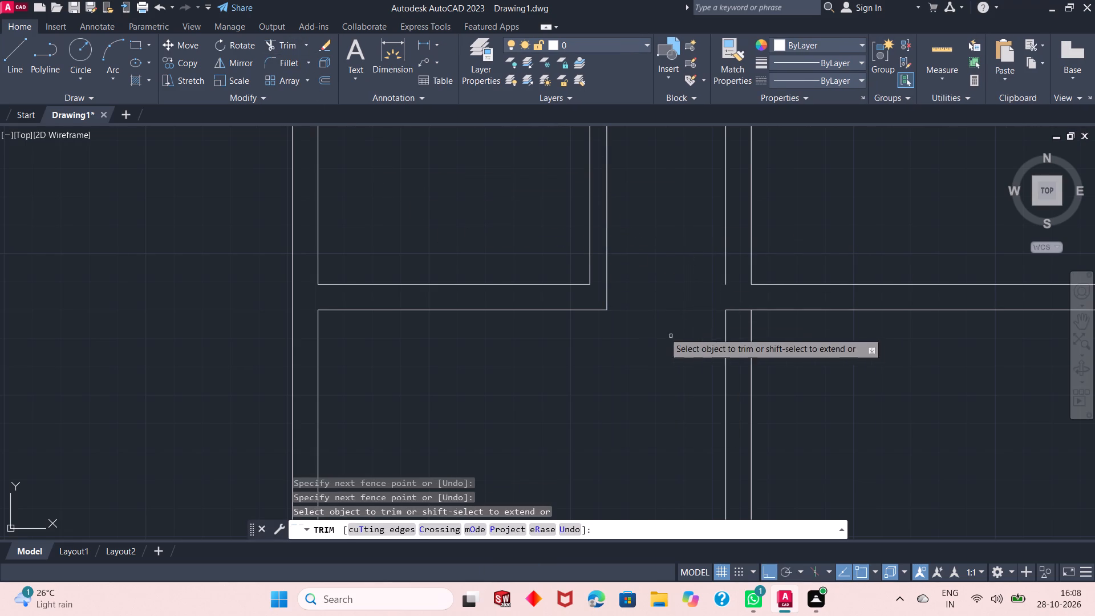
pyautogui.scroll(-2, 539, 354)
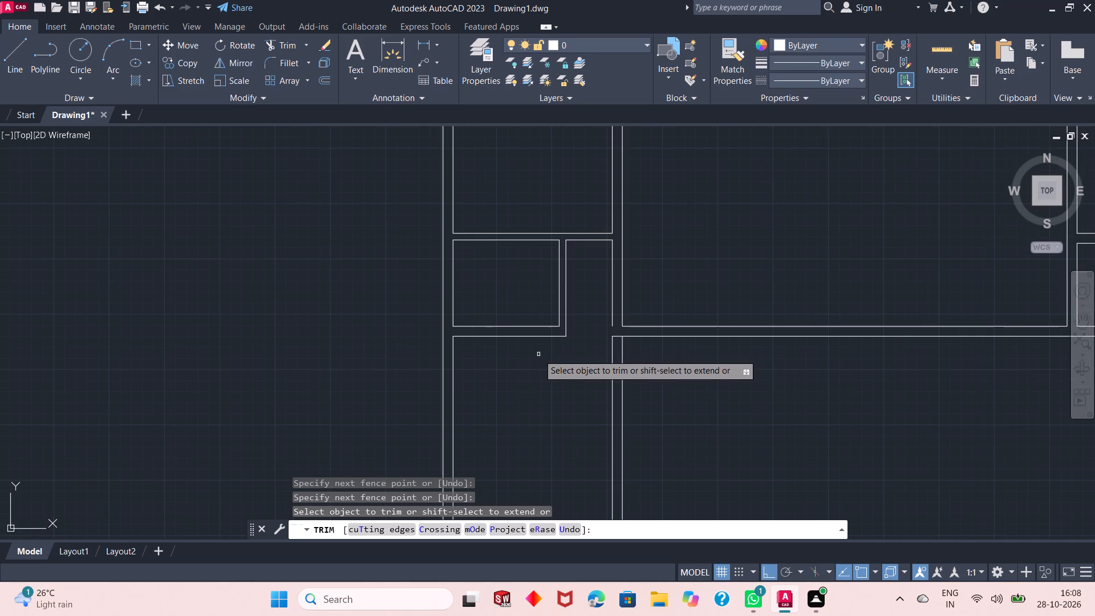
pyautogui.rightClick(342, 267)
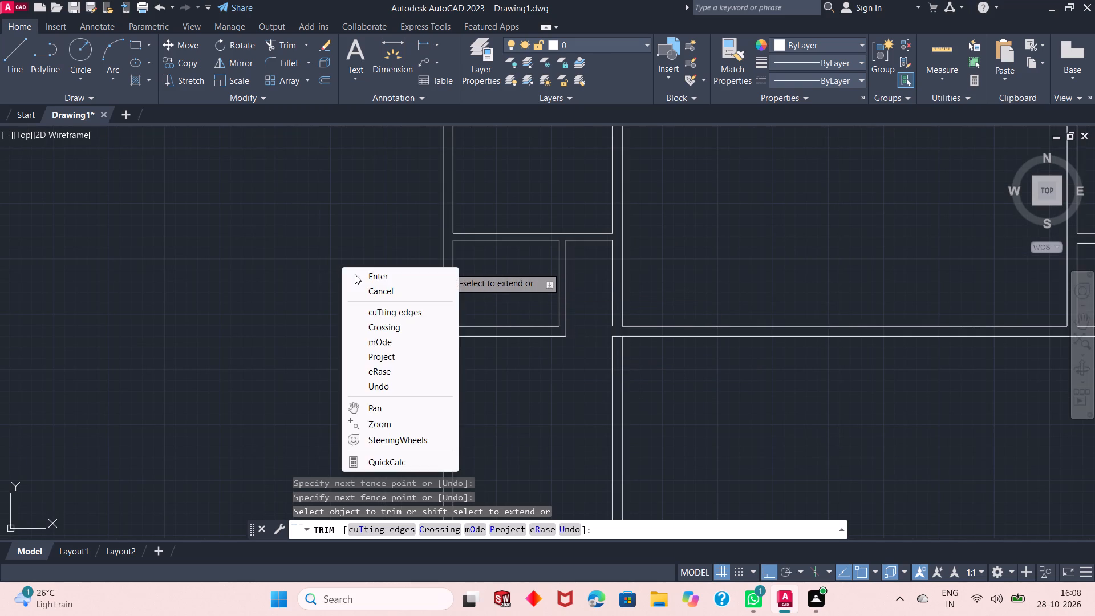
pyautogui.click(356, 275)
# Extend the narrow compartment's east wall line down to the lower line of the long horizontal wall.
pyautogui.scroll(-1, 415, 267)
pyautogui.scroll(1, 567, 360)
pyautogui.scroll(1, 521, 261)
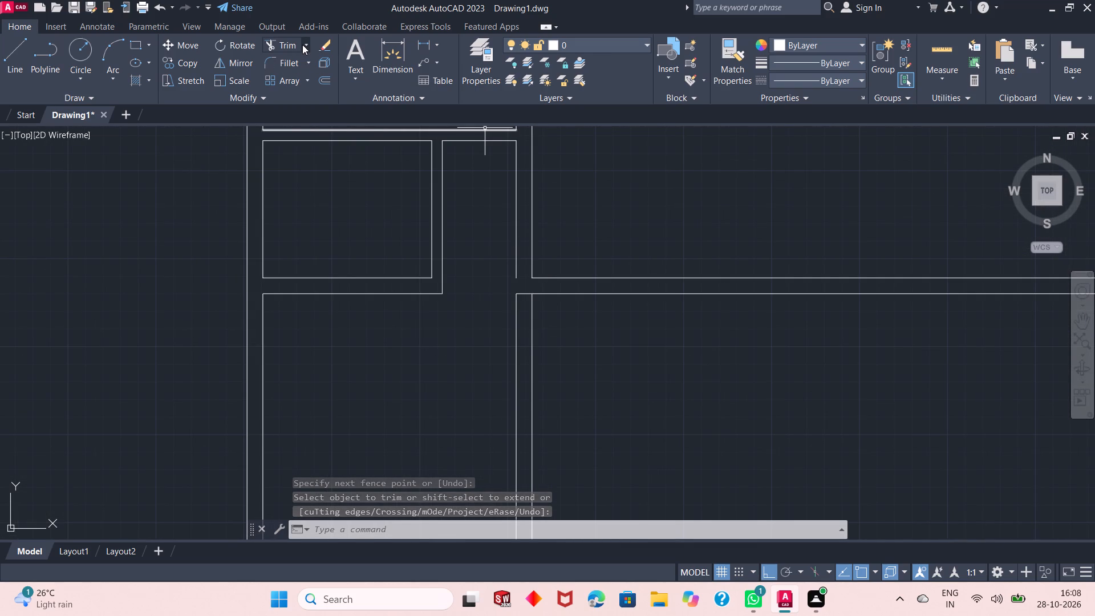
pyautogui.click(302, 44)
pyautogui.click(302, 94)
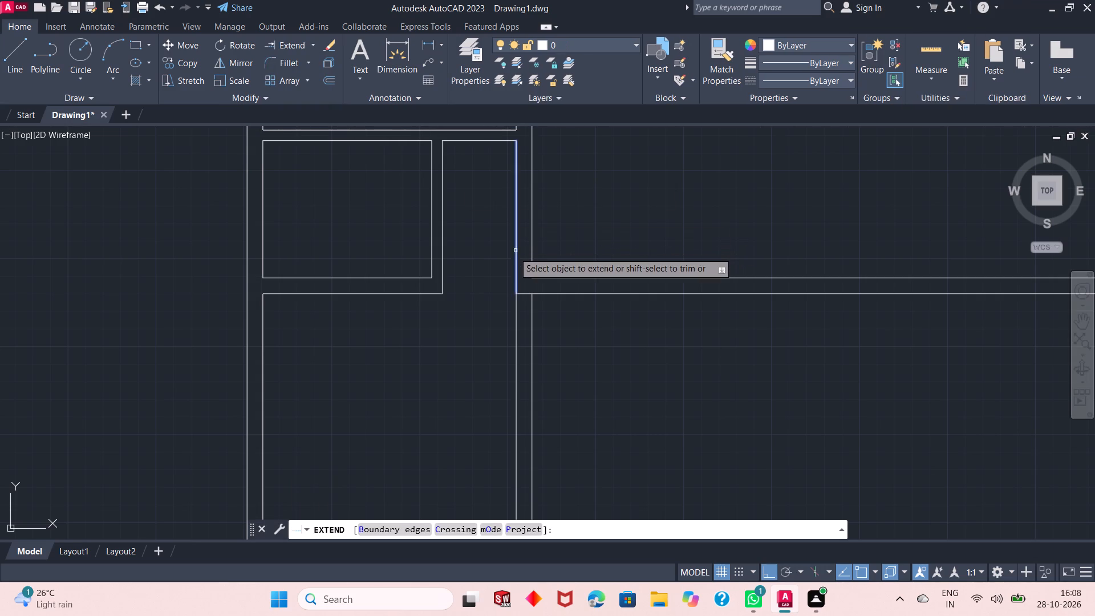
pyautogui.click(516, 249)
pyautogui.rightClick(559, 230)
pyautogui.click(579, 236)
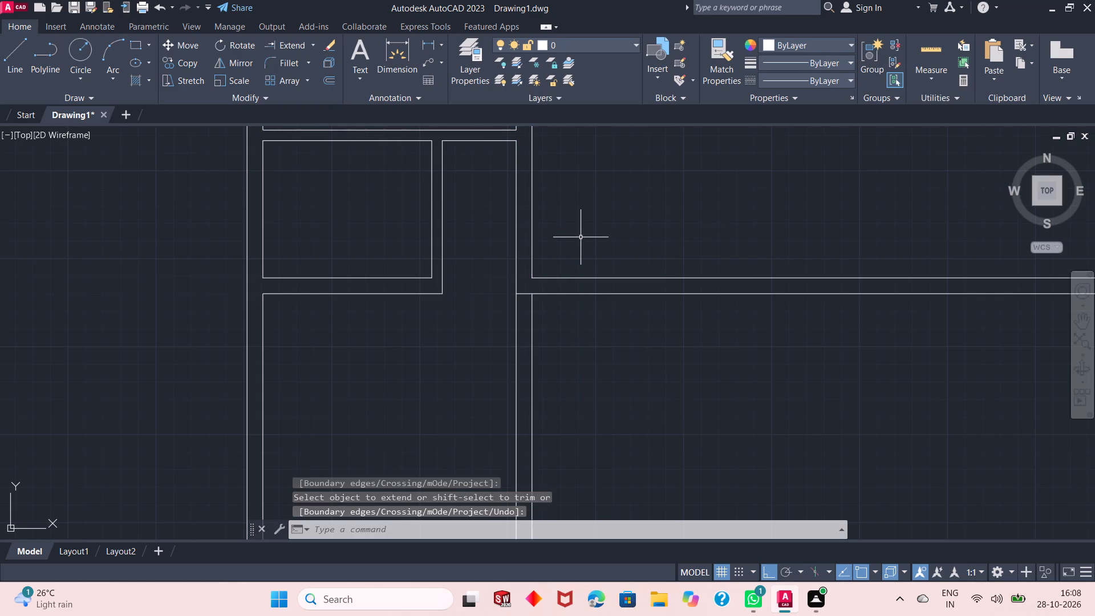
# Trim the left strip's two vertical wall lines out of the large bottom area and finish trimming.
pyautogui.click(313, 48)
pyautogui.click(307, 62)
pyautogui.click(547, 329)
pyautogui.click(499, 359)
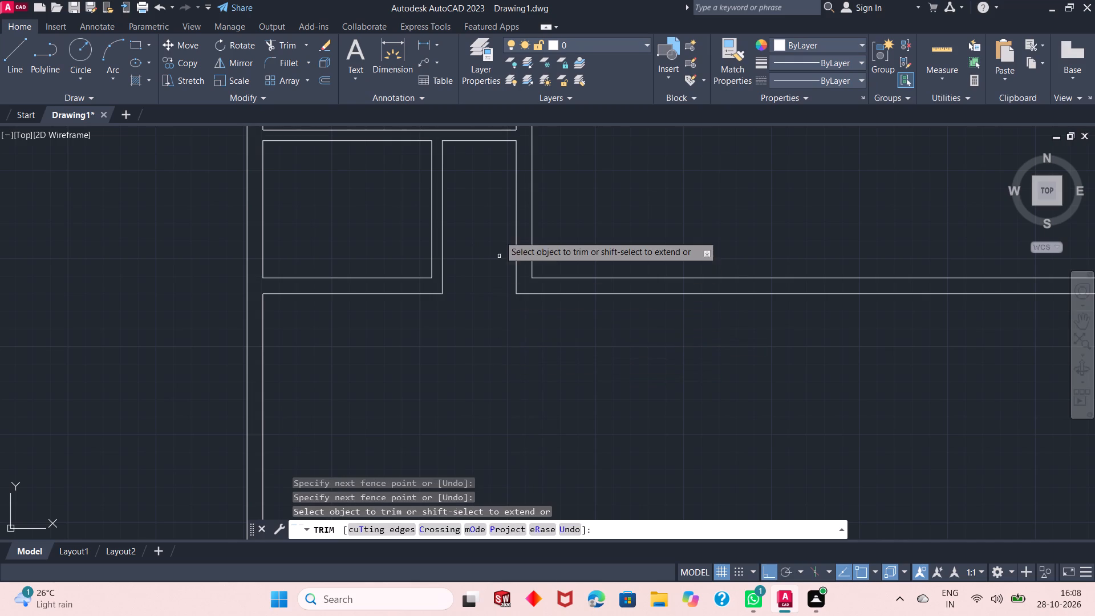
pyautogui.scroll(-2, 497, 220)
pyautogui.scroll(1, 599, 262)
pyautogui.rightClick(600, 271)
pyautogui.click(613, 281)
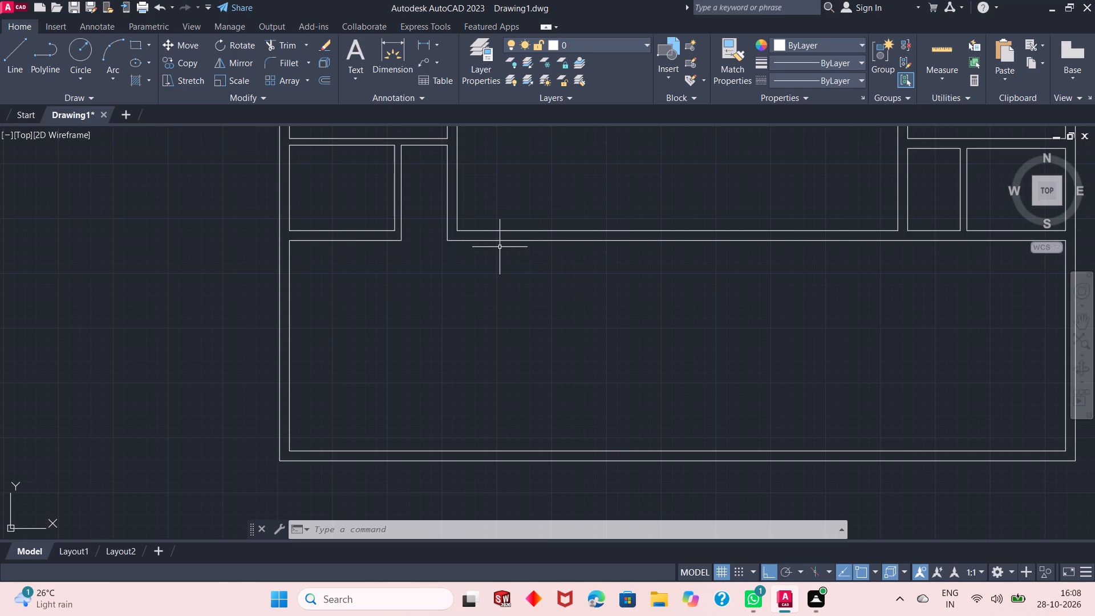
# Check the widths of the left and right strips along the long horizontal wall with temporary lines.
pyautogui.scroll(-2, 542, 290)
pyautogui.scroll(1, 579, 193)
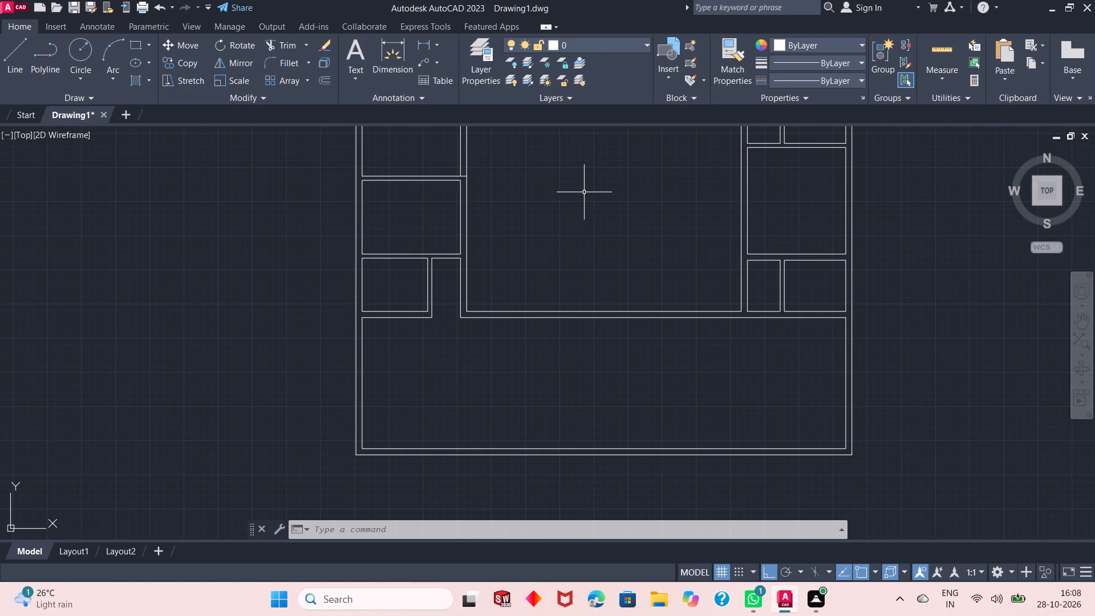
pyautogui.click(9, 65)
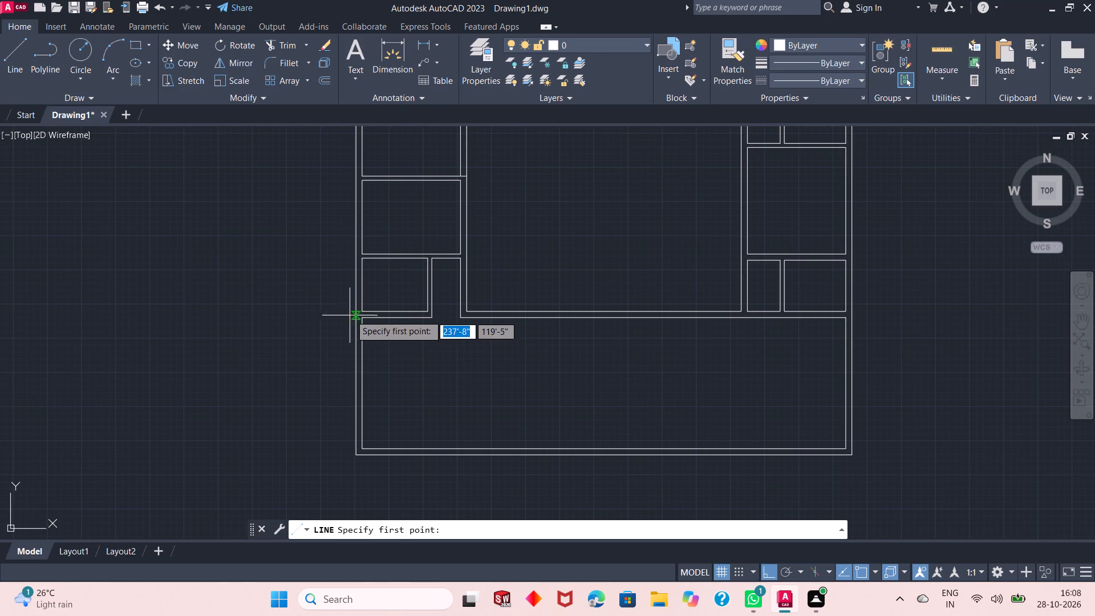
pyautogui.click(364, 311)
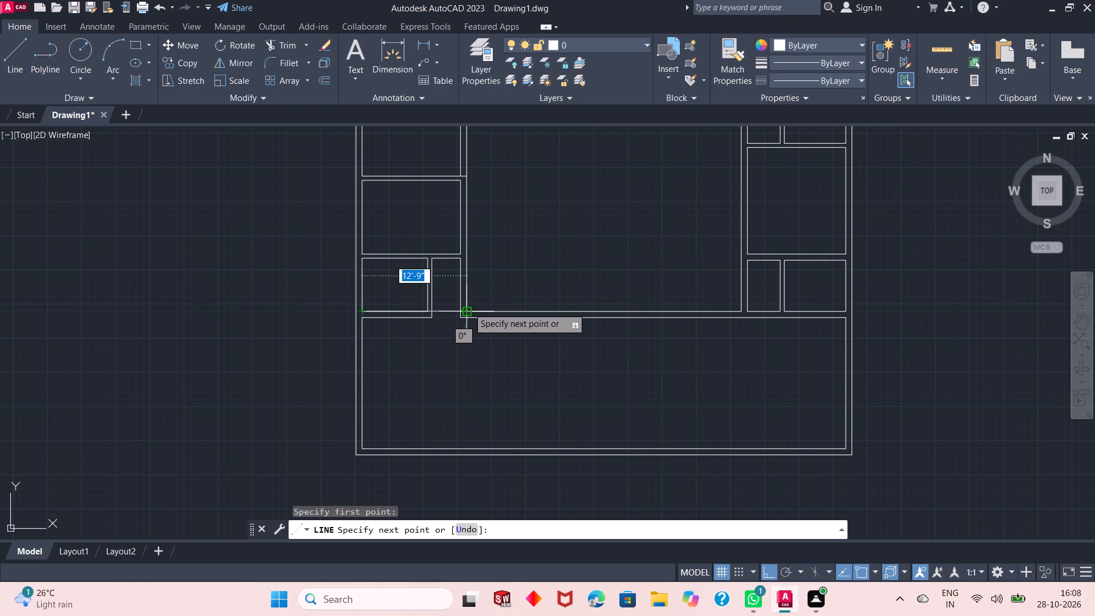
pyautogui.press('Escape')
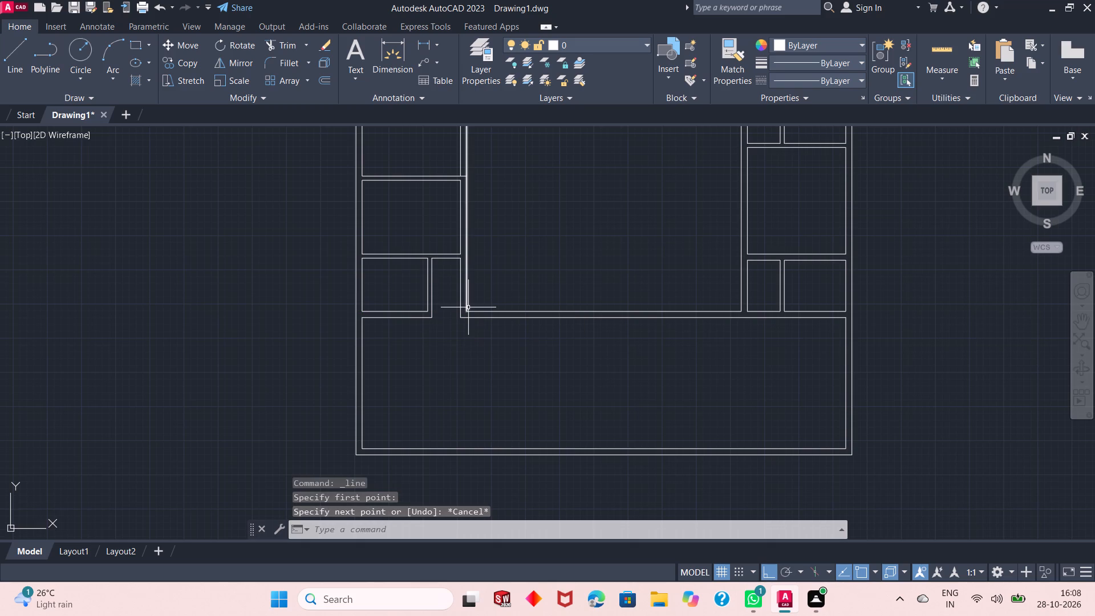
pyautogui.rightClick(486, 288)
pyautogui.click(522, 293)
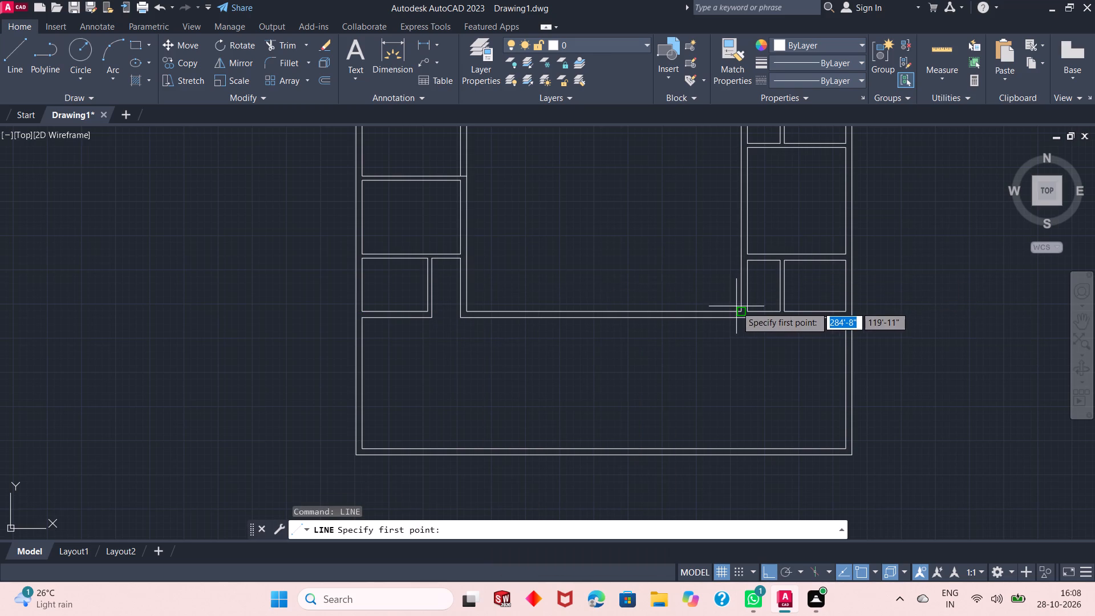
pyautogui.click(739, 311)
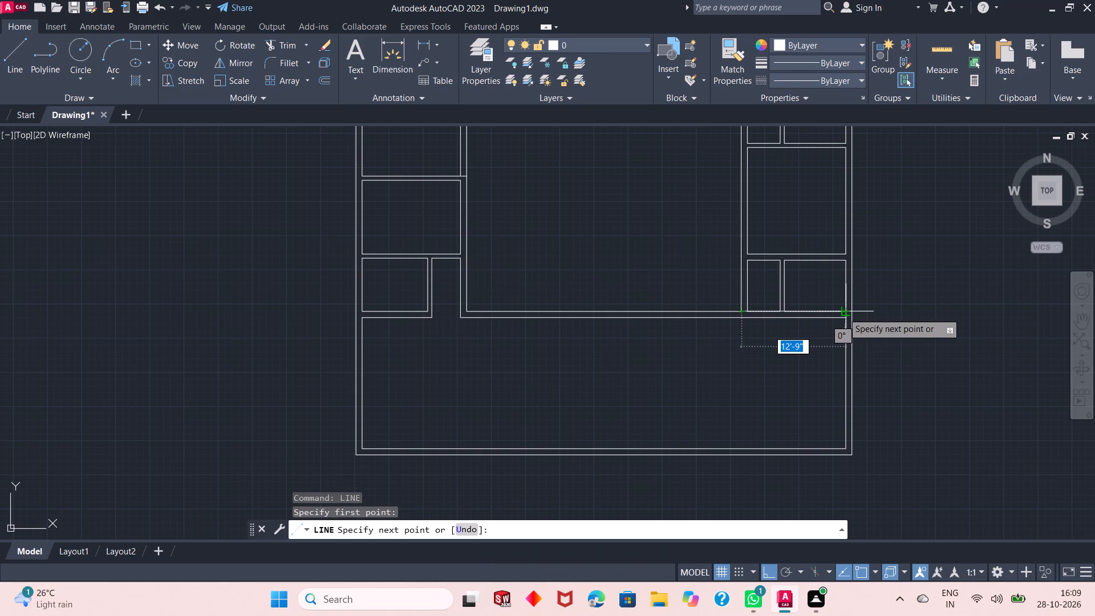
pyautogui.rightClick(843, 313)
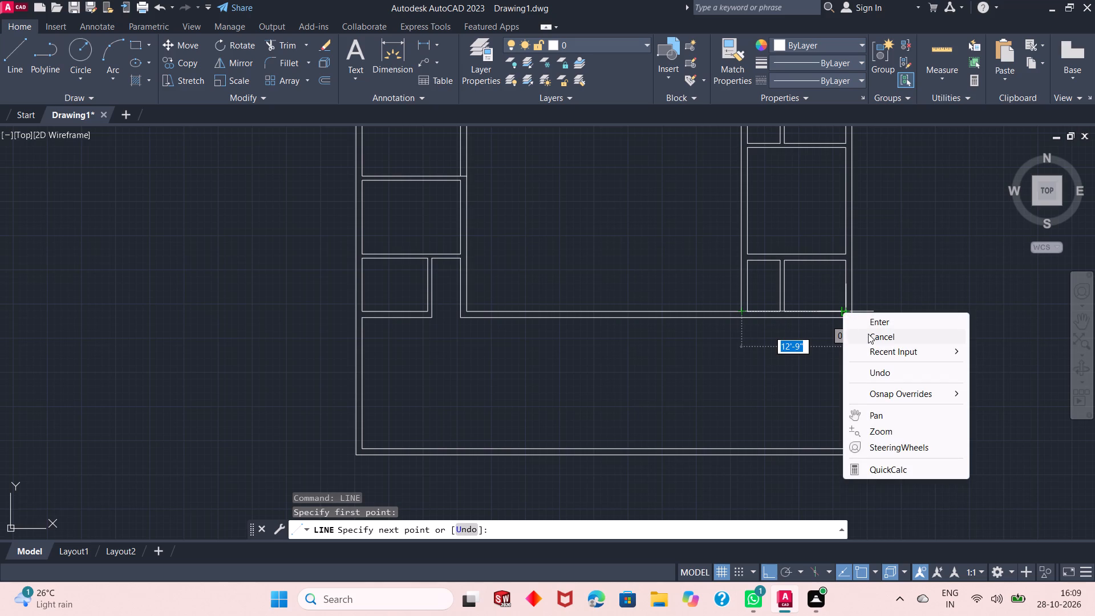
pyautogui.click(868, 334)
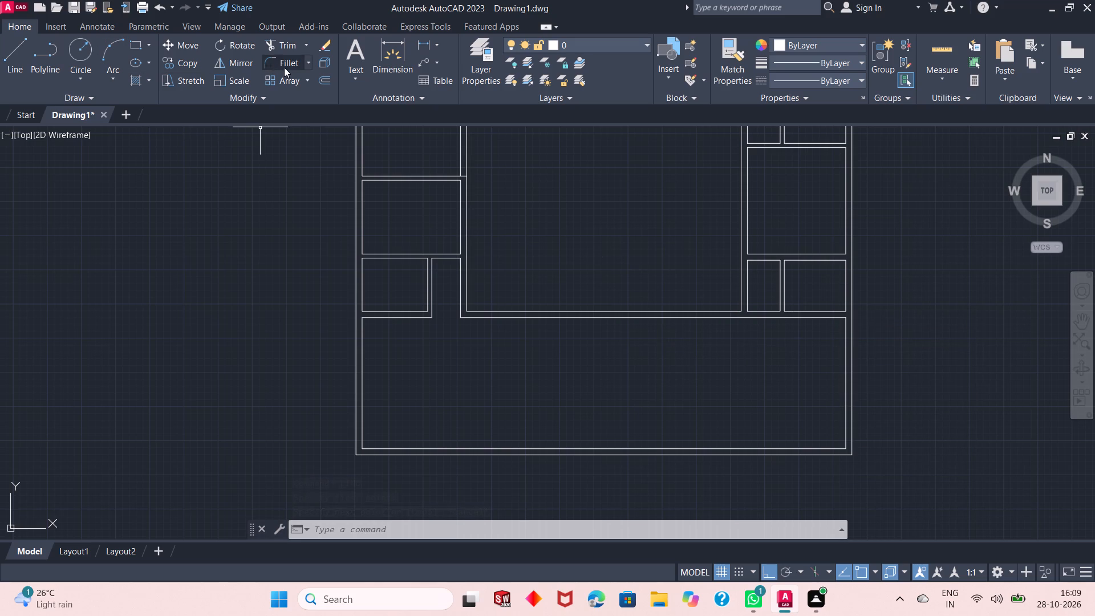
# Offset the west inner wall line of the large bottom area 16' to the east.
pyautogui.click(326, 78)
pyautogui.rightClick(294, 166)
pyautogui.click(309, 175)
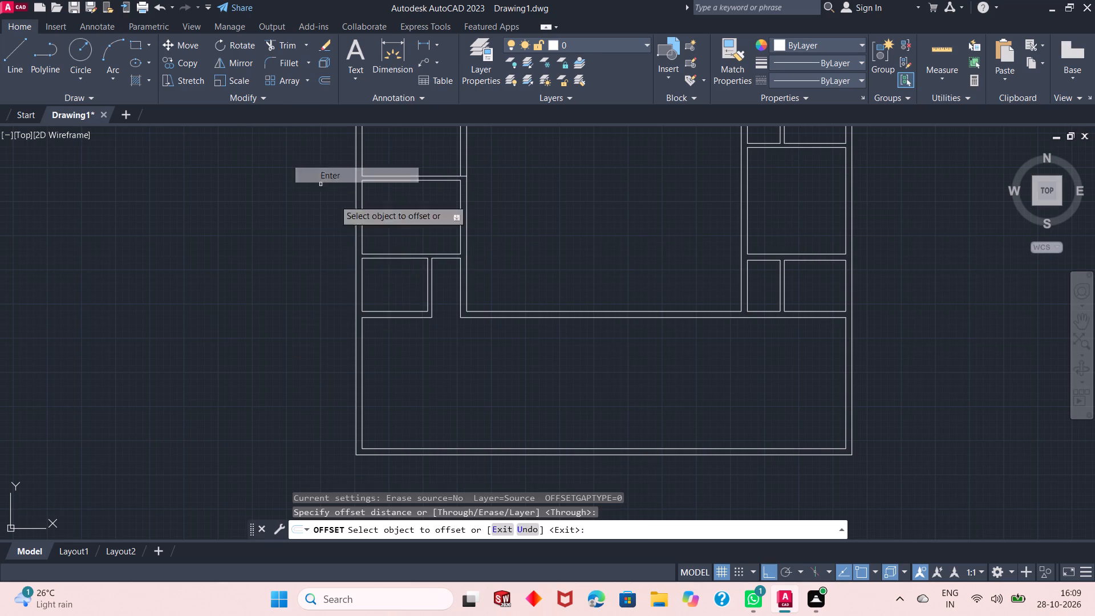
pyautogui.click(363, 373)
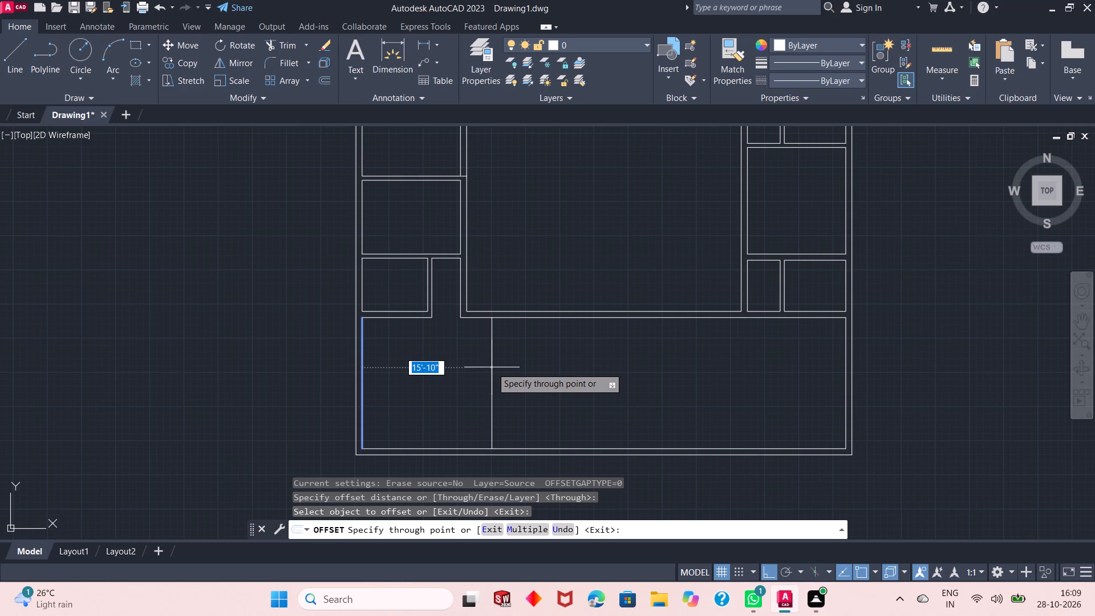
pyautogui.write("16'")
pyautogui.press('Return')
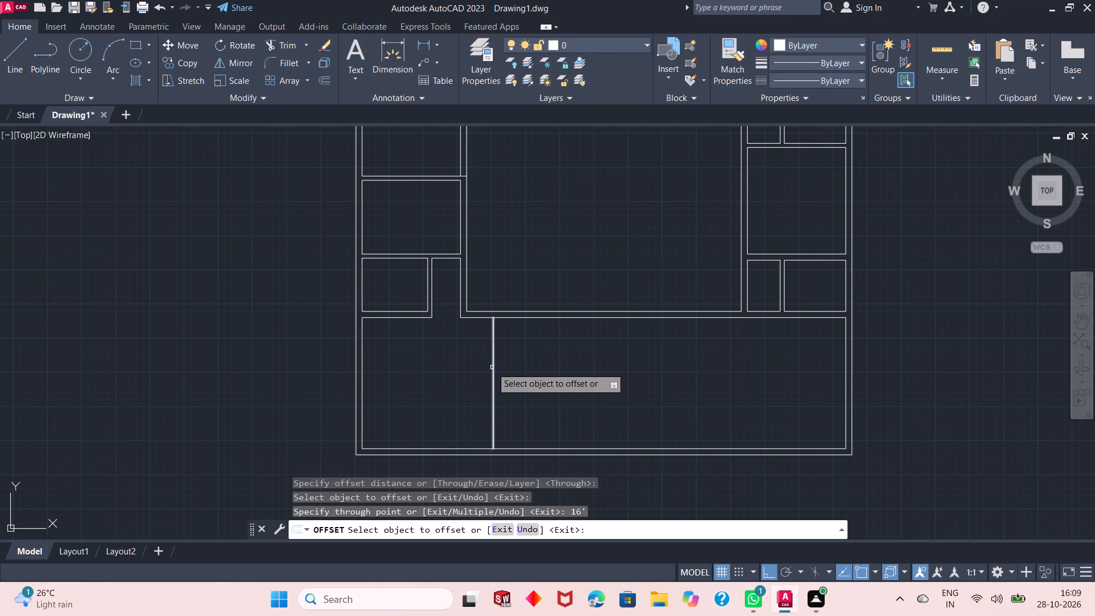
pyautogui.click(494, 337)
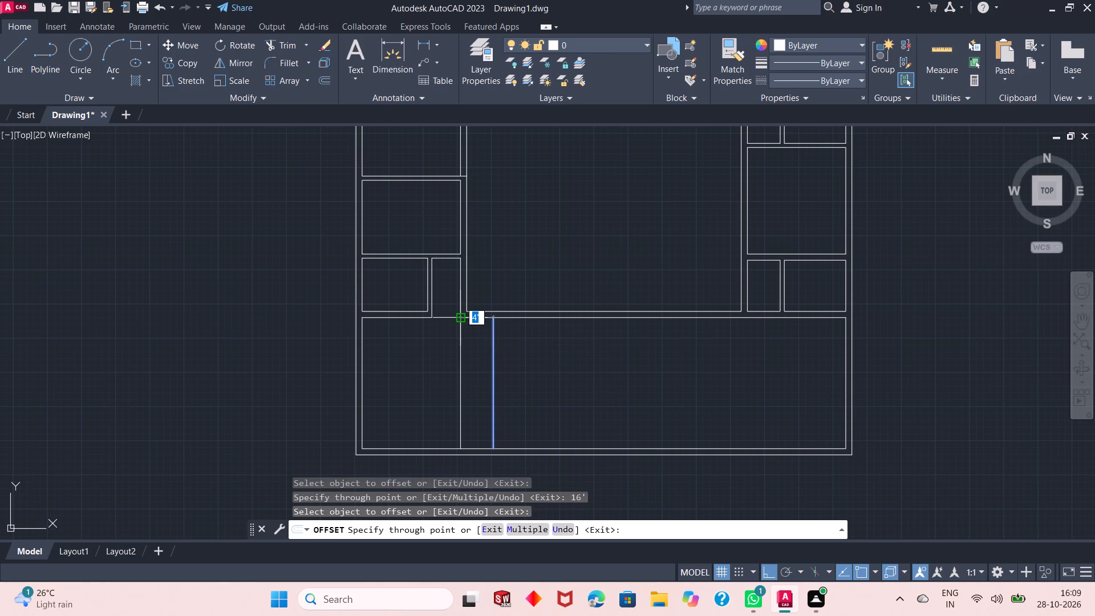
pyautogui.press('Escape')
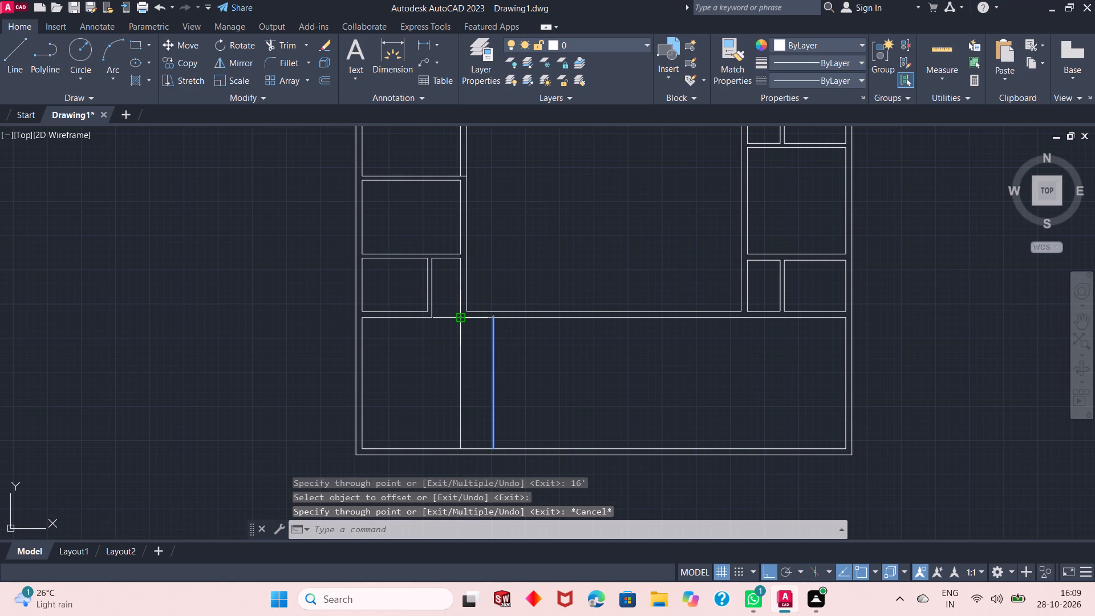
# Offset the new vertical line in the bottom area 9" to the east to give the partition its thickness.
pyautogui.click(326, 75)
pyautogui.rightClick(303, 156)
pyautogui.click(317, 164)
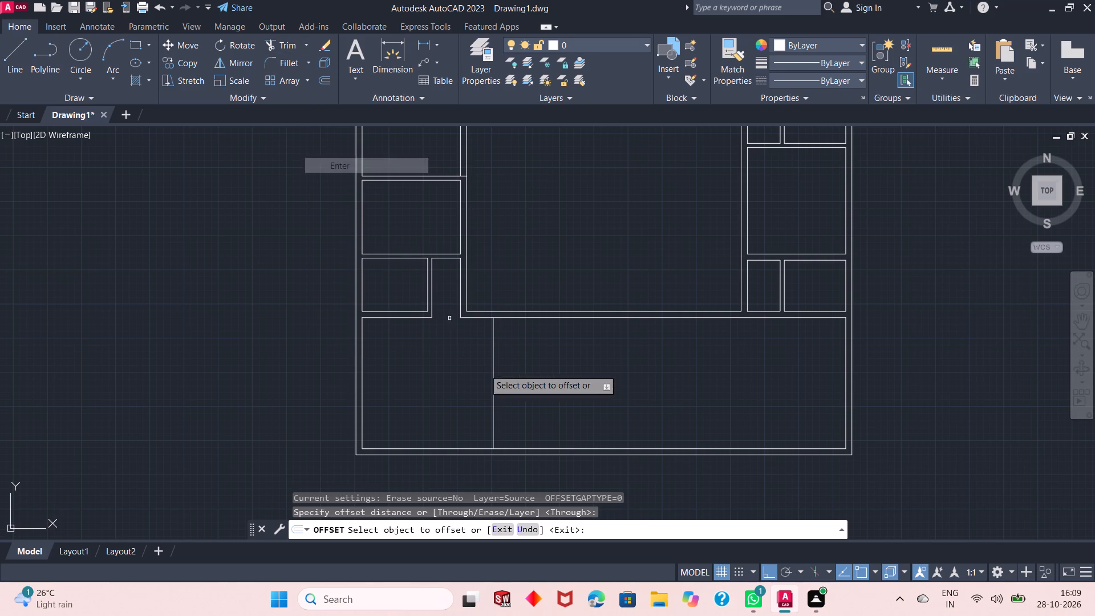
pyautogui.click(493, 399)
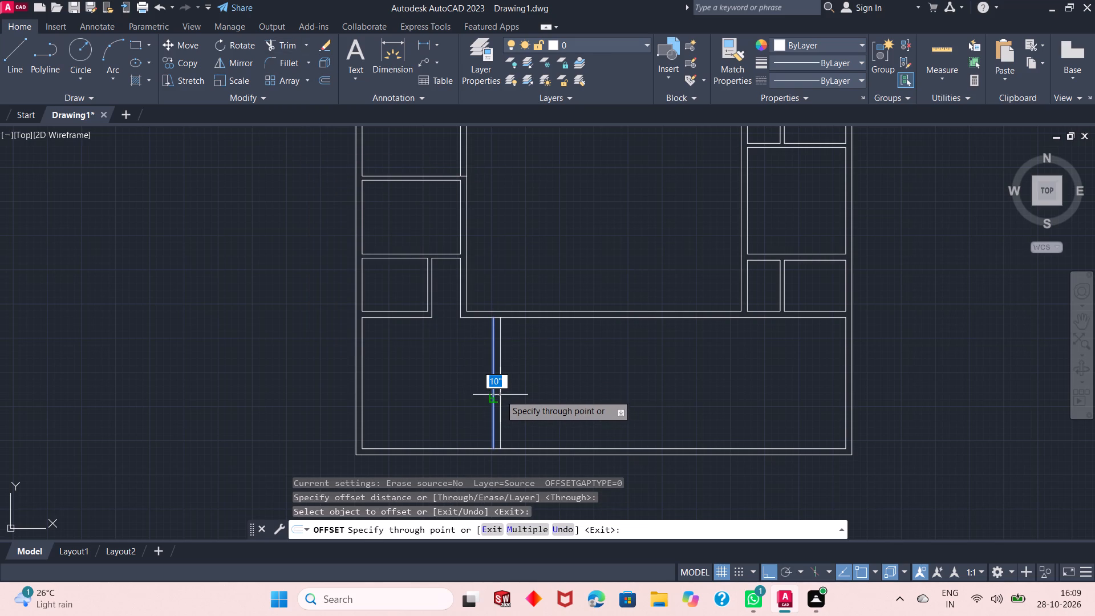
pyautogui.press('6')
pyautogui.press('BackSpace')
pyautogui.write('9"')
pyautogui.press('Return')
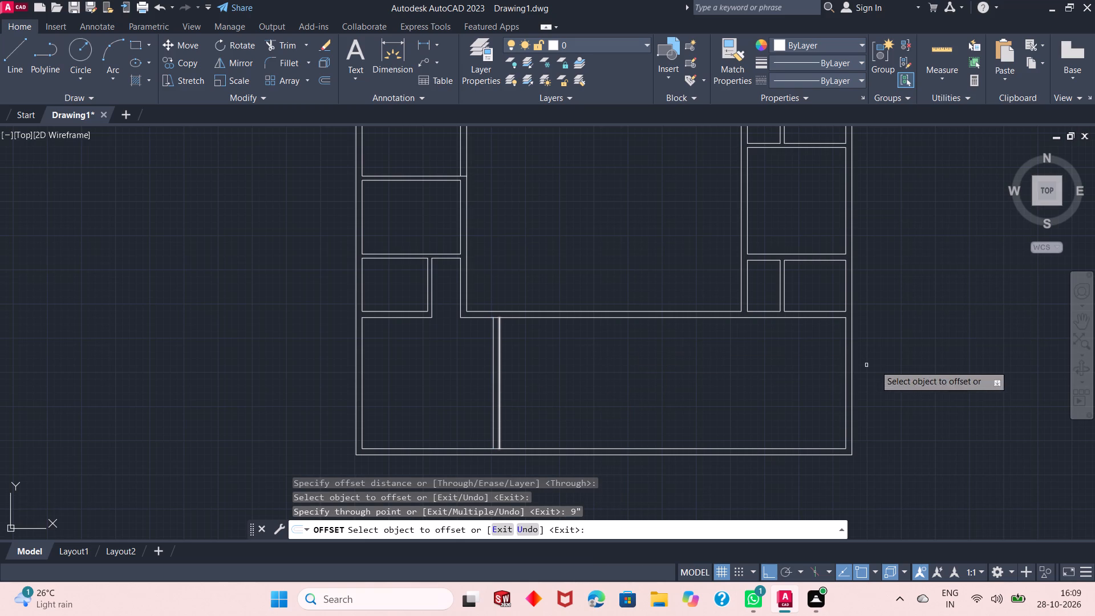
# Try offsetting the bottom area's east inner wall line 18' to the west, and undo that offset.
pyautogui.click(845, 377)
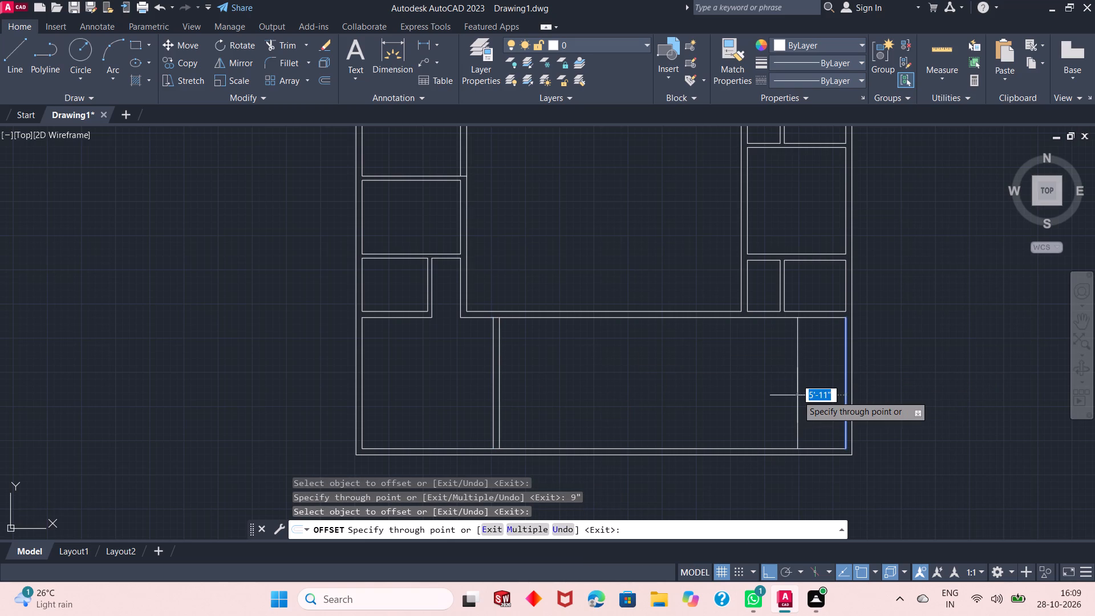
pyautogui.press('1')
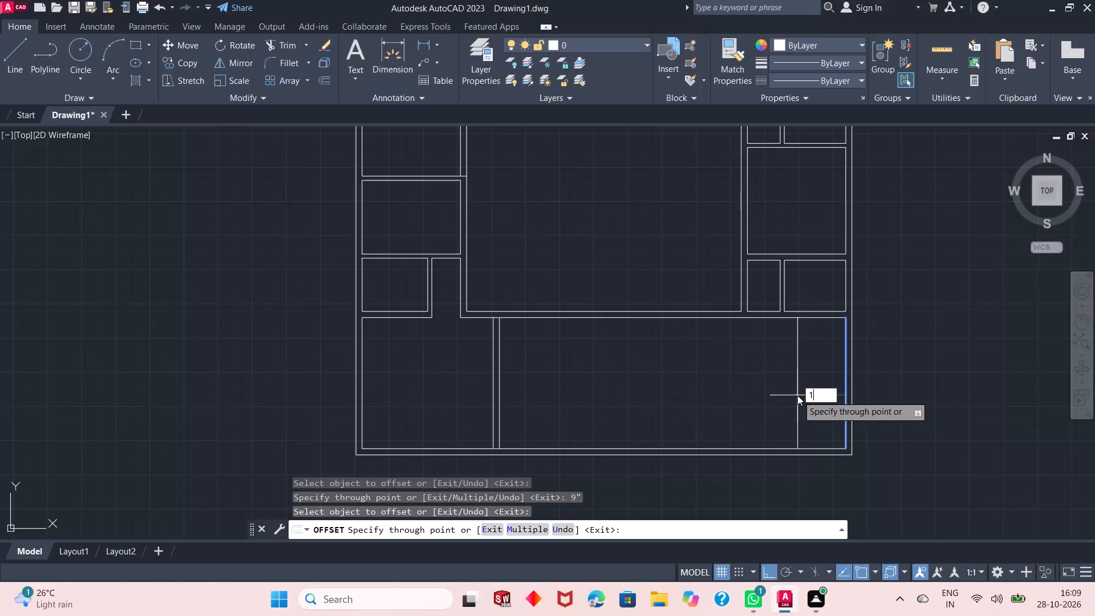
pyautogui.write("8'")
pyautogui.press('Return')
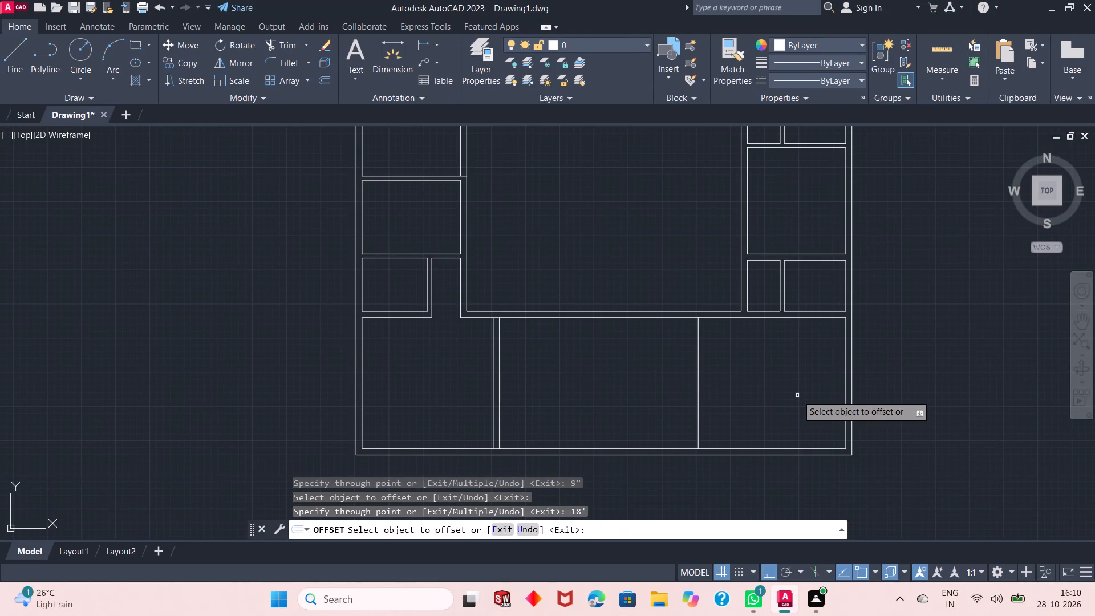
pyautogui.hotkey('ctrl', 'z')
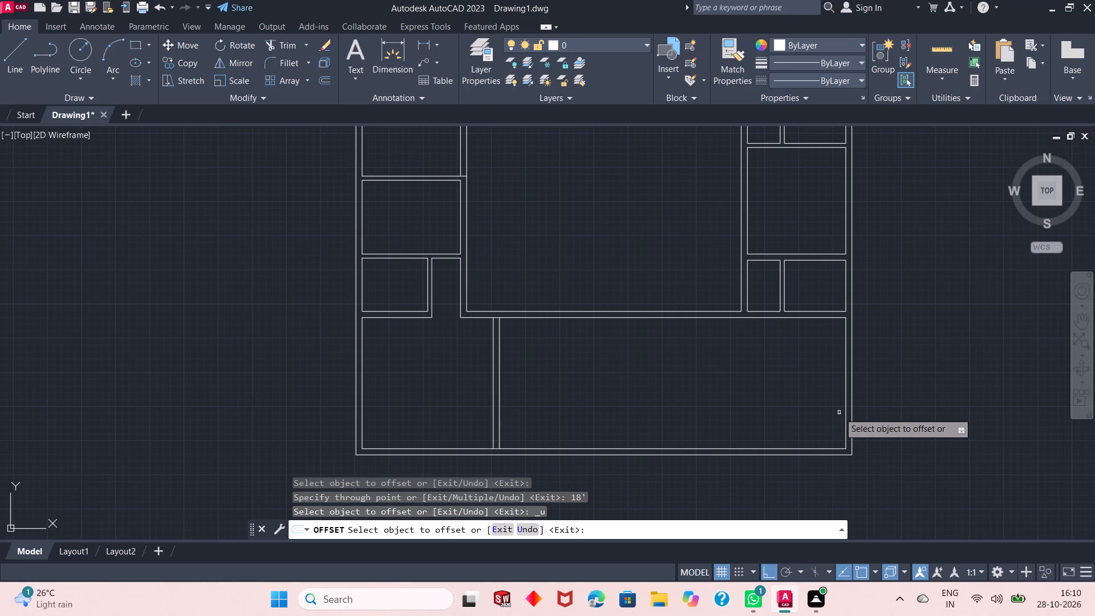
# Offset the bottom area's east inner wall line 16' west, offset that copy 9" further west, and finish offsetting.
pyautogui.click(846, 406)
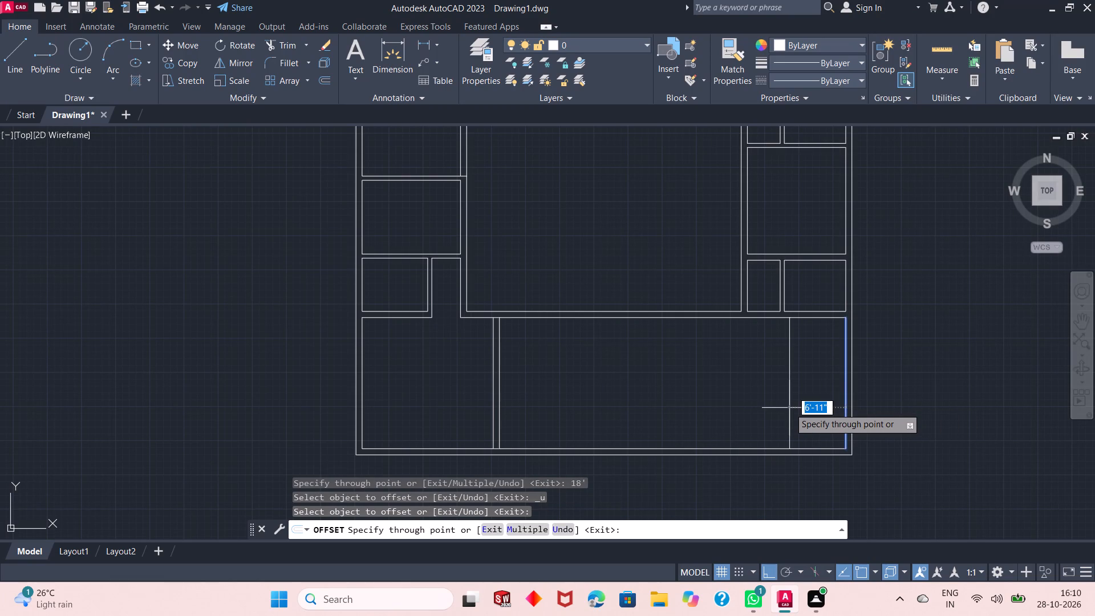
pyautogui.write("16'")
pyautogui.press('Return')
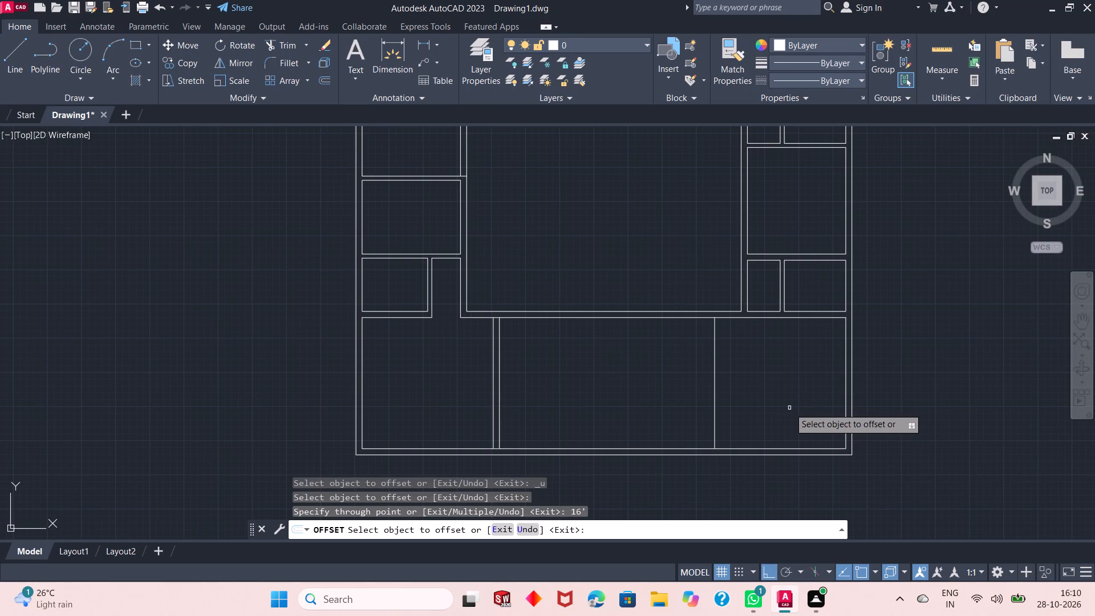
pyautogui.click(713, 380)
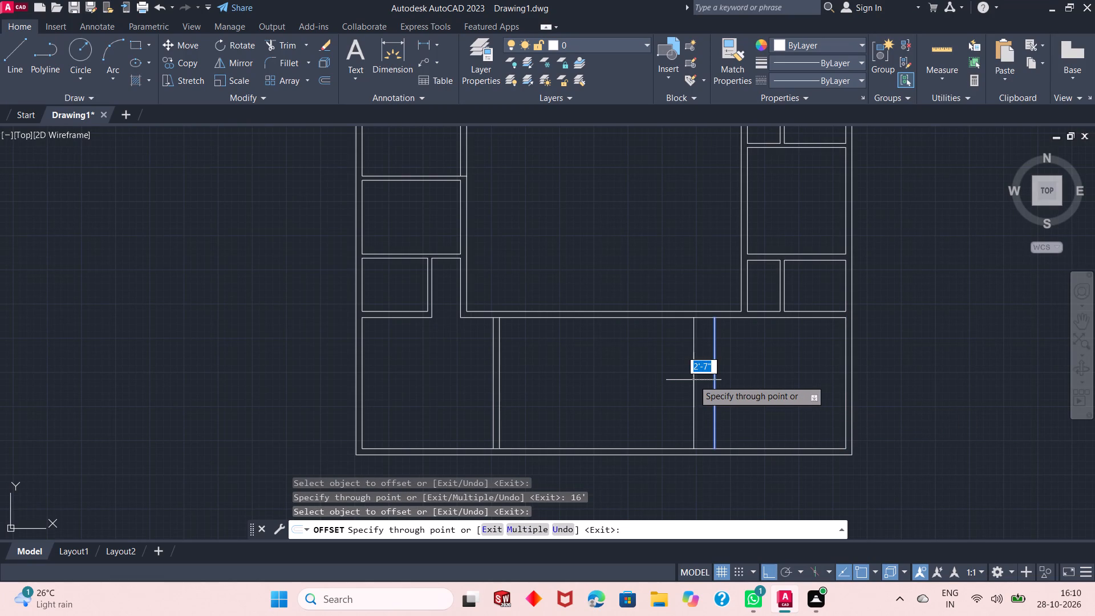
pyautogui.write('9"')
pyautogui.press('Return')
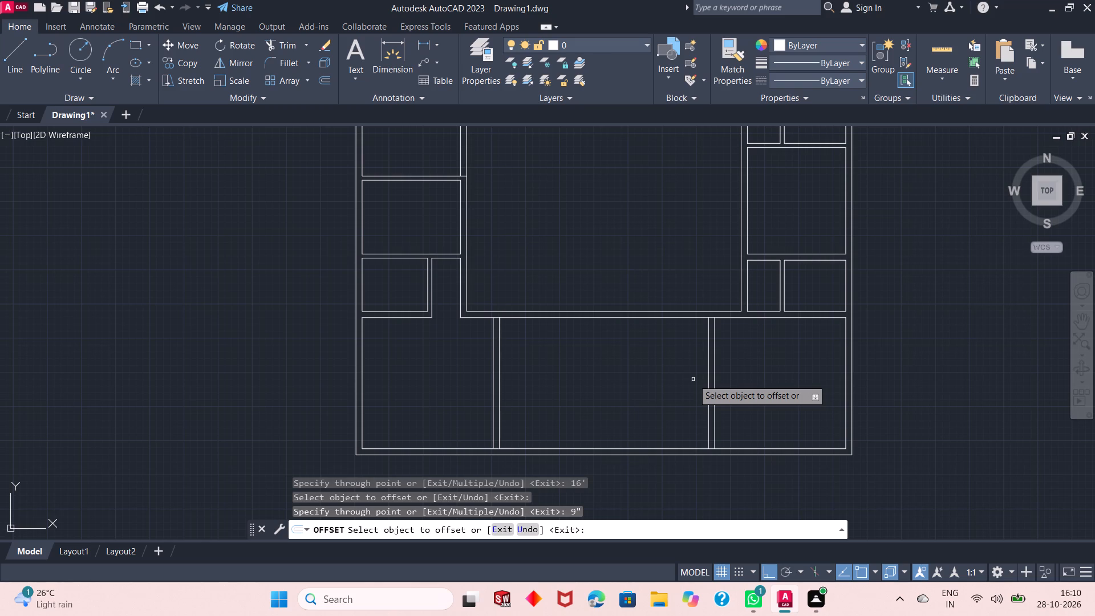
pyautogui.rightClick(657, 390)
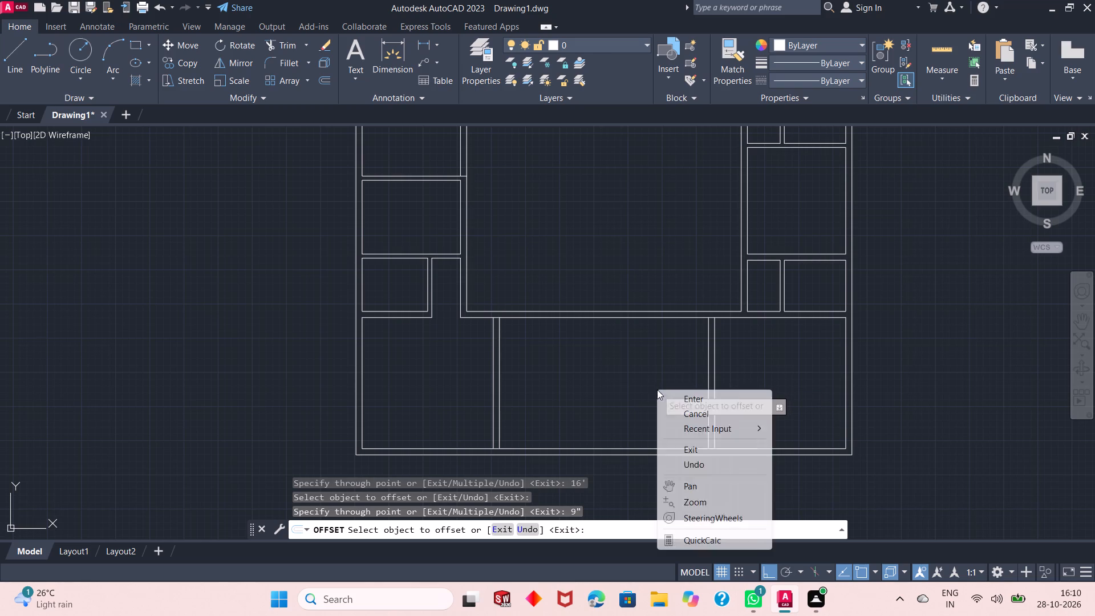
pyautogui.click(662, 400)
# Trim the long horizontal wall's lower line between the faces of both new partitions in the bottom area.
pyautogui.scroll(-1, 604, 443)
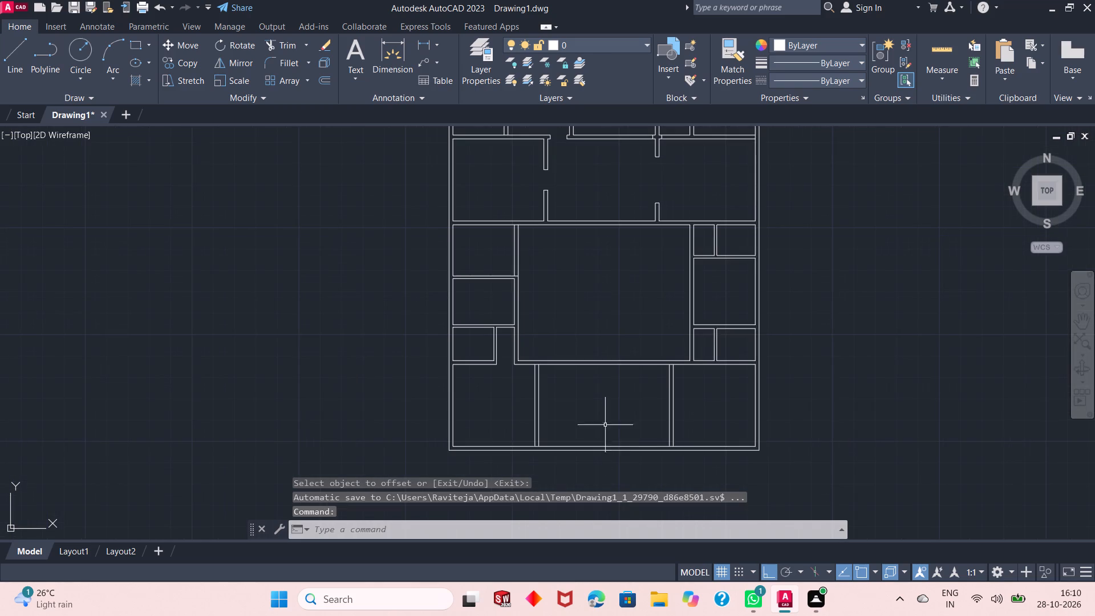
pyautogui.scroll(1, 555, 341)
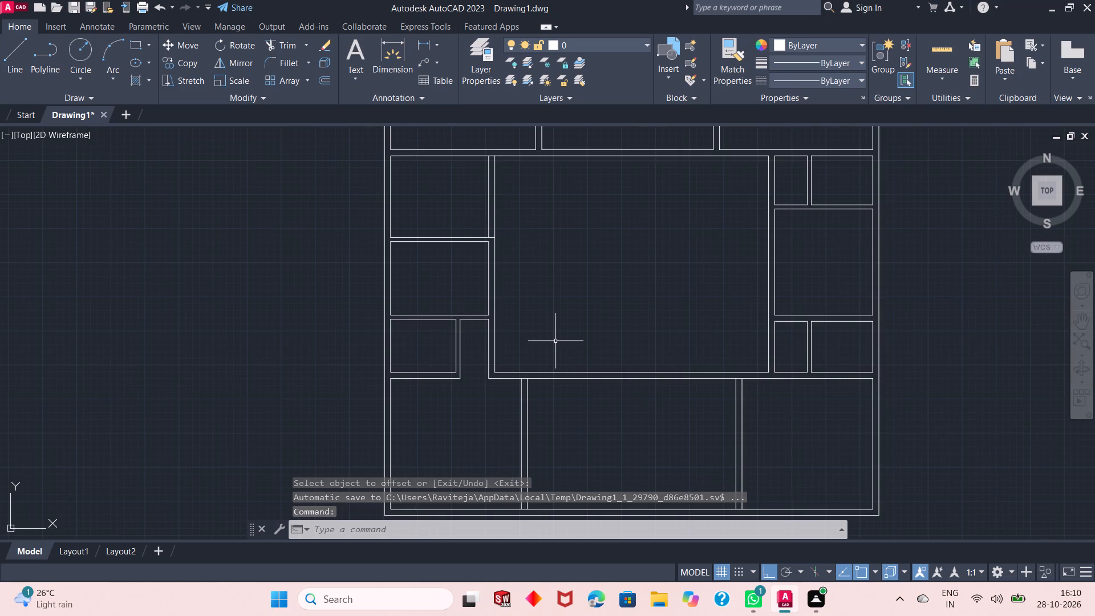
pyautogui.scroll(-1, 555, 334)
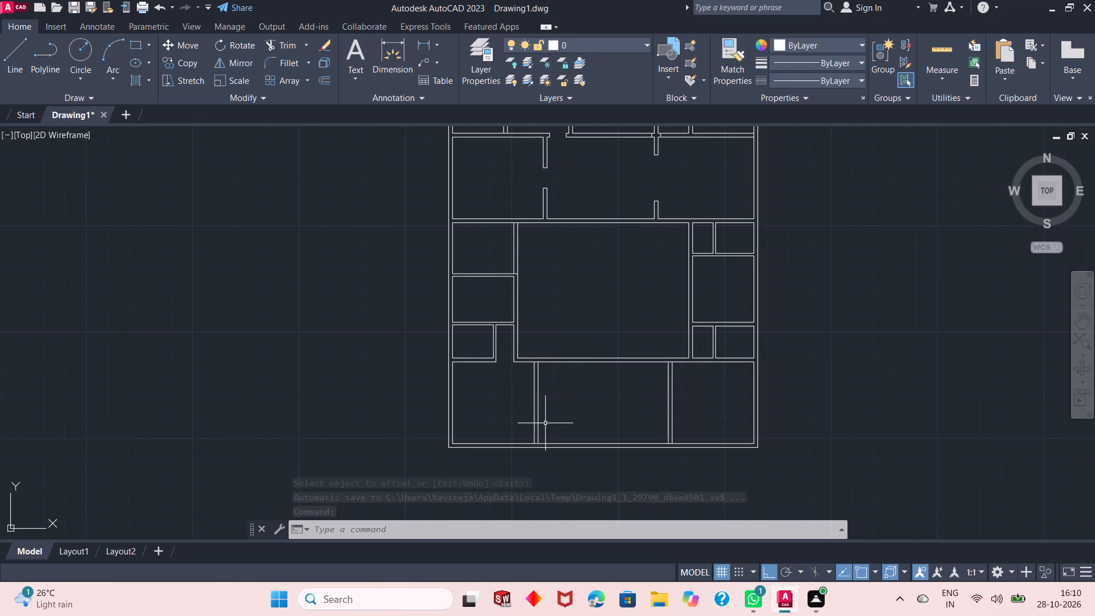
pyautogui.scroll(1, 529, 354)
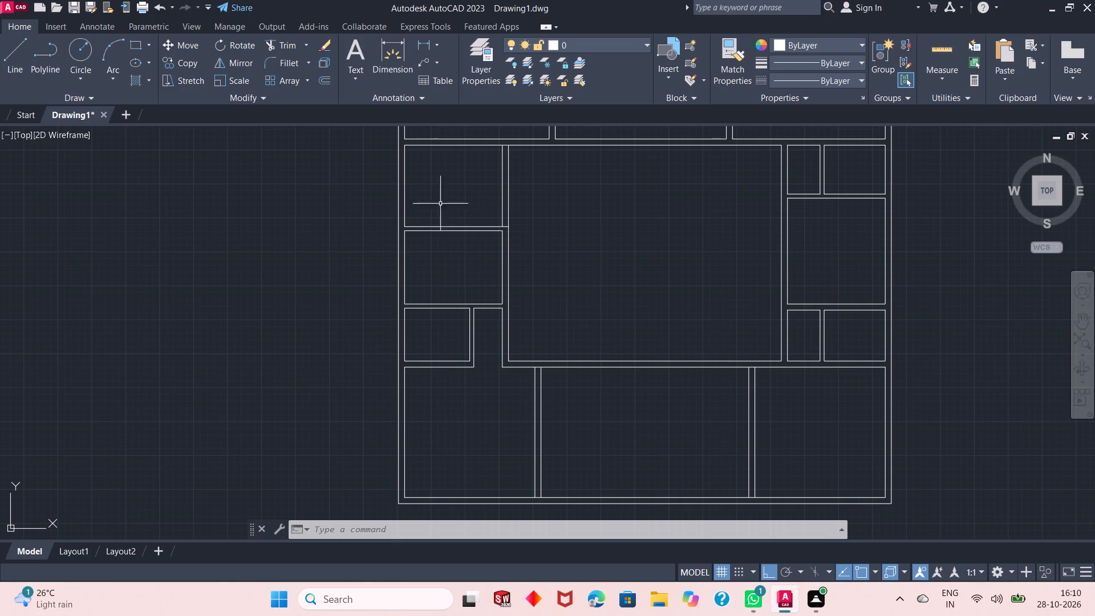
pyautogui.click(283, 46)
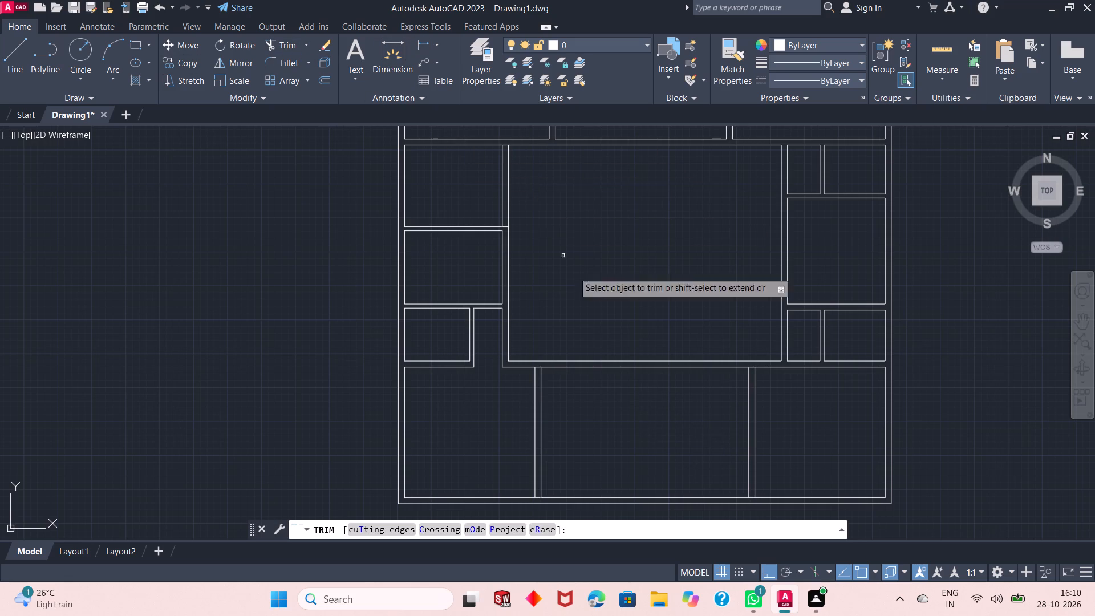
pyautogui.scroll(2, 547, 374)
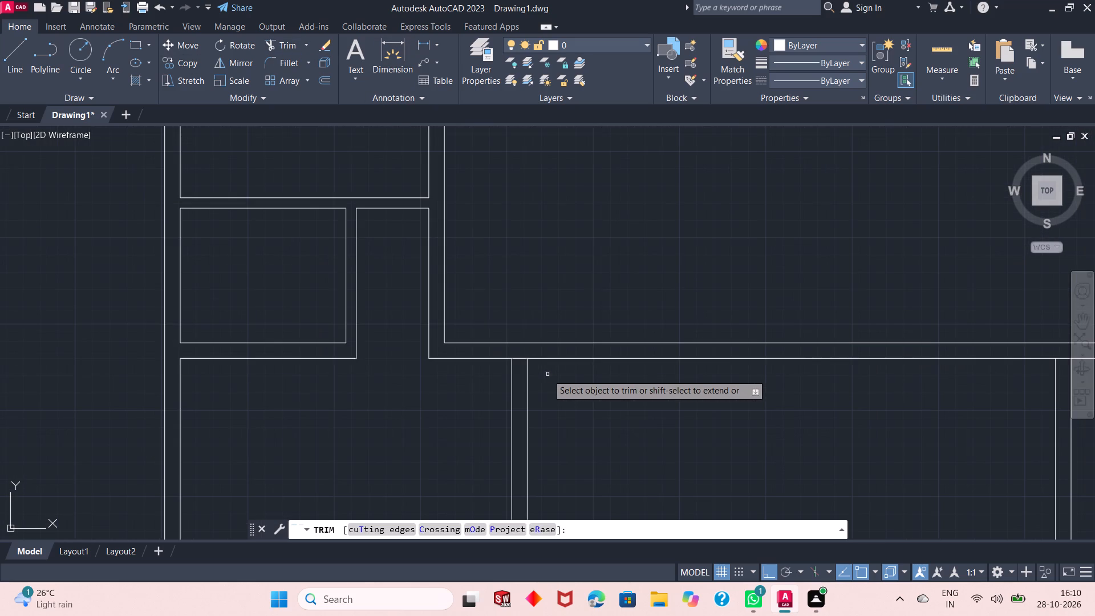
pyautogui.click(519, 360)
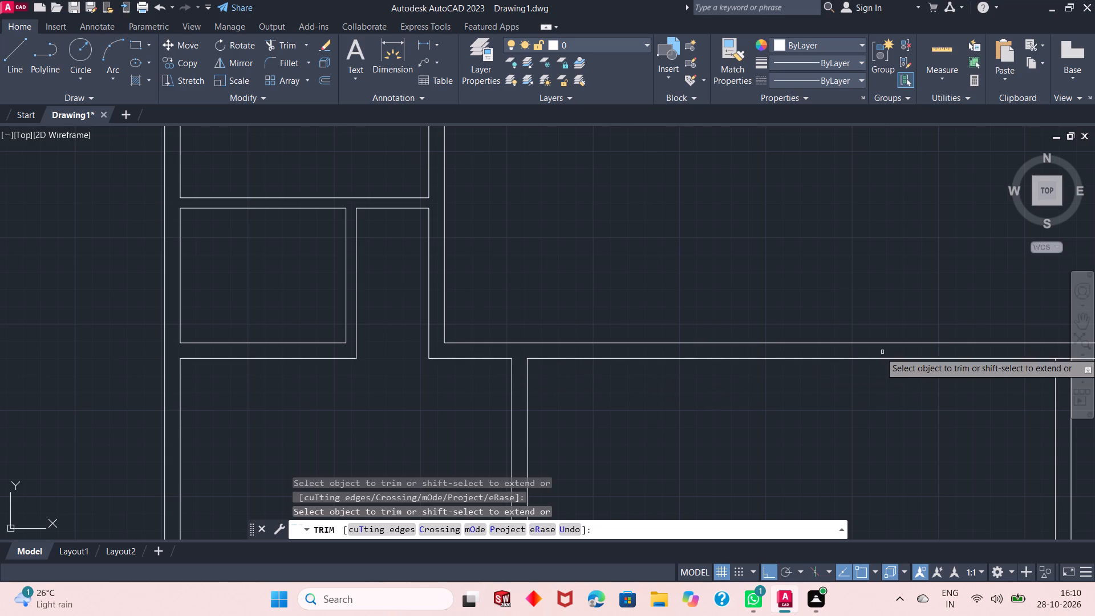
pyautogui.click(1059, 358)
pyautogui.scroll(-2, 644, 303)
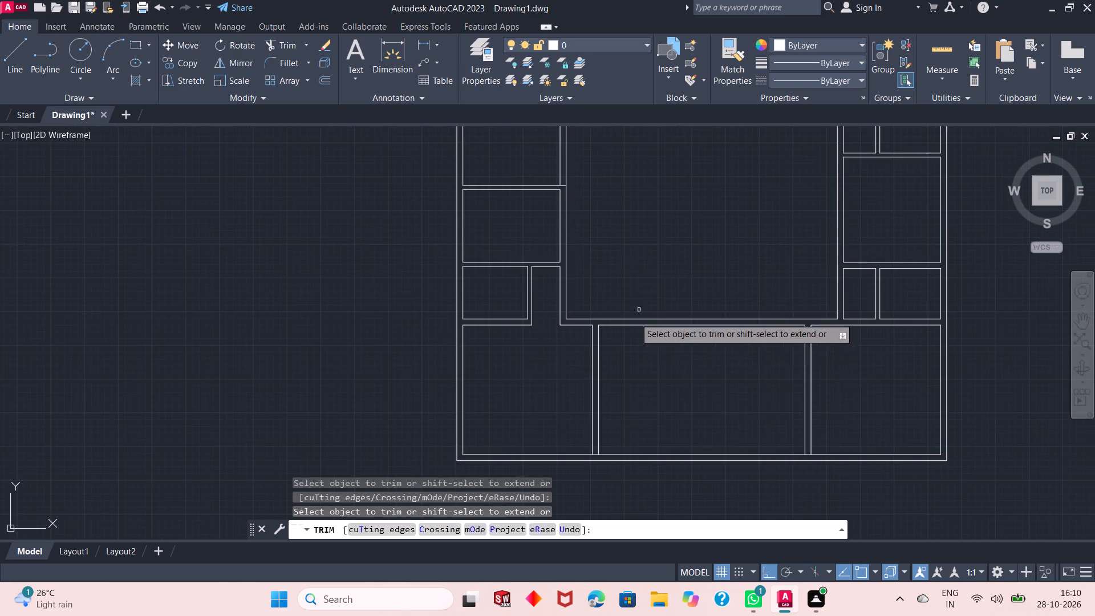
# Trim the bottom outer wall's inner line between the faces of both new partitions and finish trimming.
pyautogui.scroll(2, 642, 448)
pyautogui.scroll(-1, 581, 348)
pyautogui.scroll(2, 551, 424)
pyautogui.click(533, 415)
pyautogui.click(528, 424)
pyautogui.scroll(-3, 526, 414)
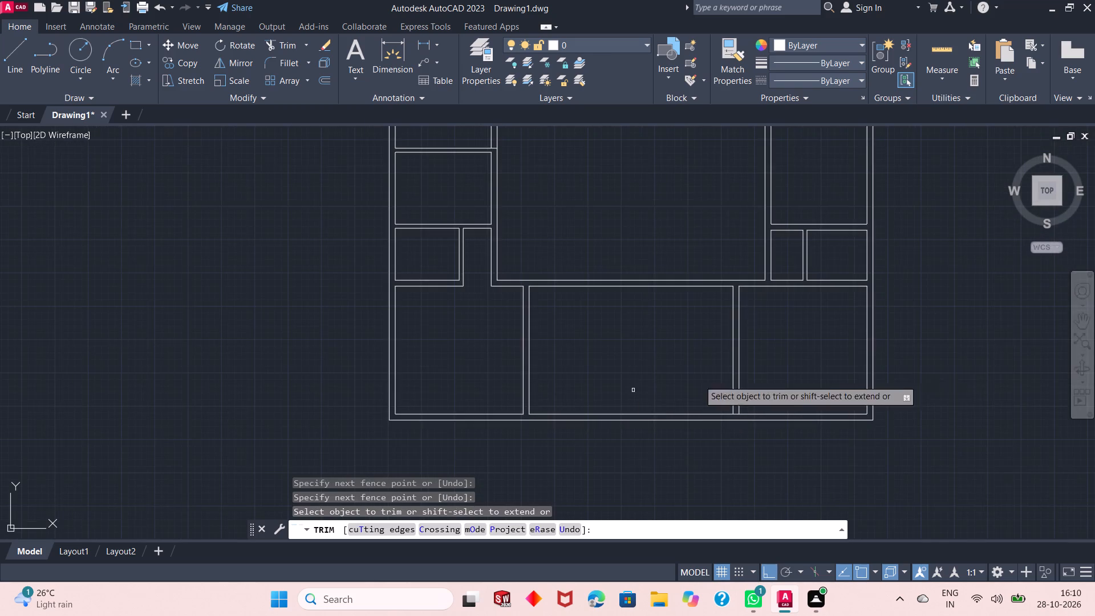
pyautogui.scroll(3, 751, 380)
pyautogui.scroll(-2, 648, 365)
pyautogui.scroll(2, 656, 408)
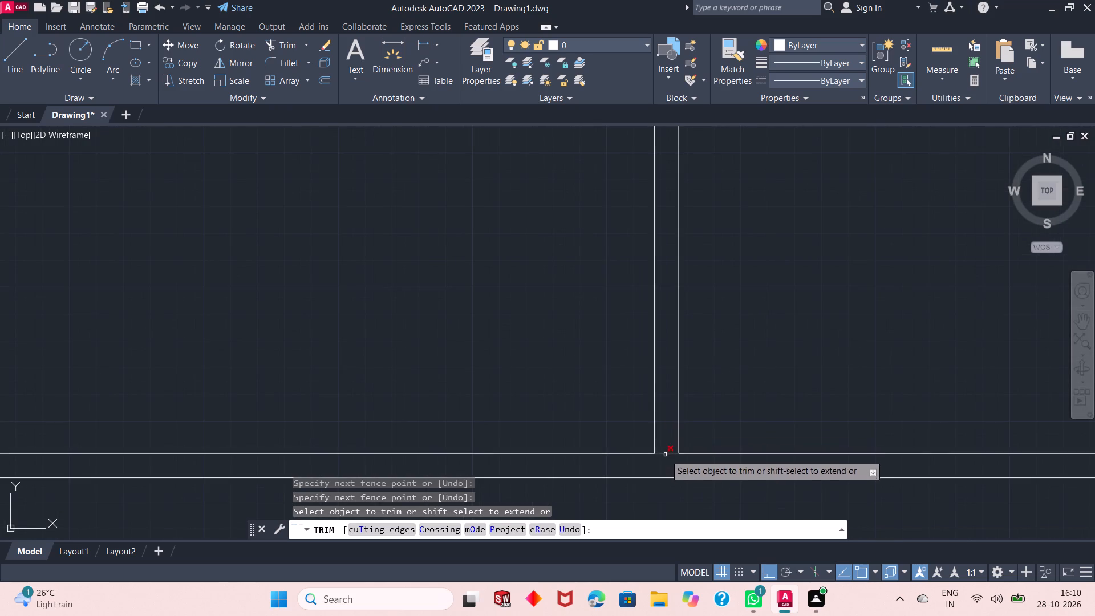
pyautogui.click(665, 457)
pyautogui.click(662, 437)
pyautogui.scroll(-2, 683, 414)
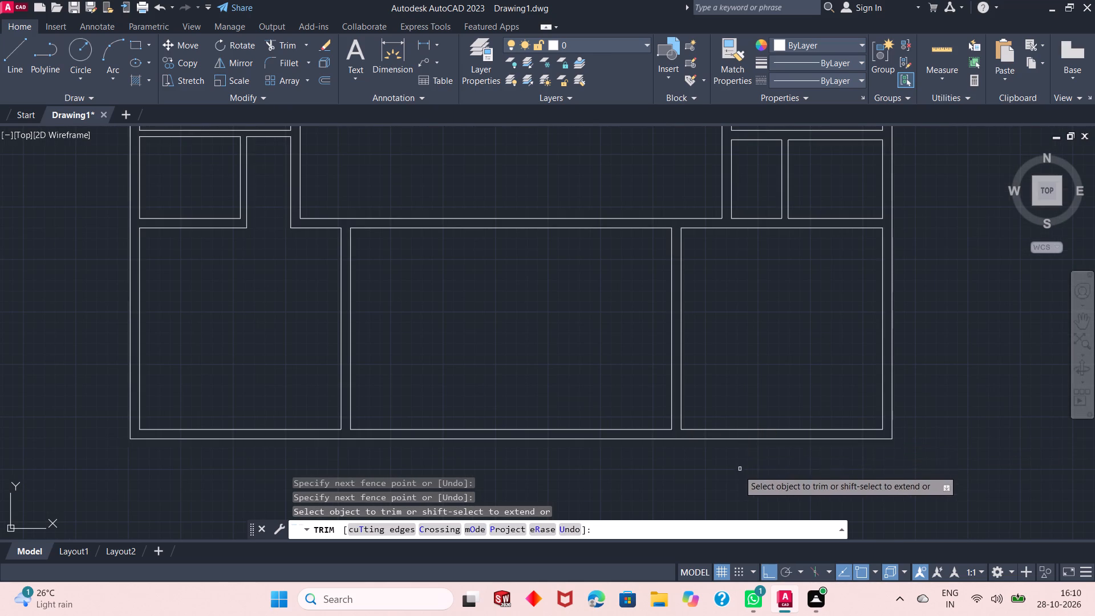
pyautogui.scroll(-3, 735, 473)
pyautogui.rightClick(807, 310)
pyautogui.click(824, 315)
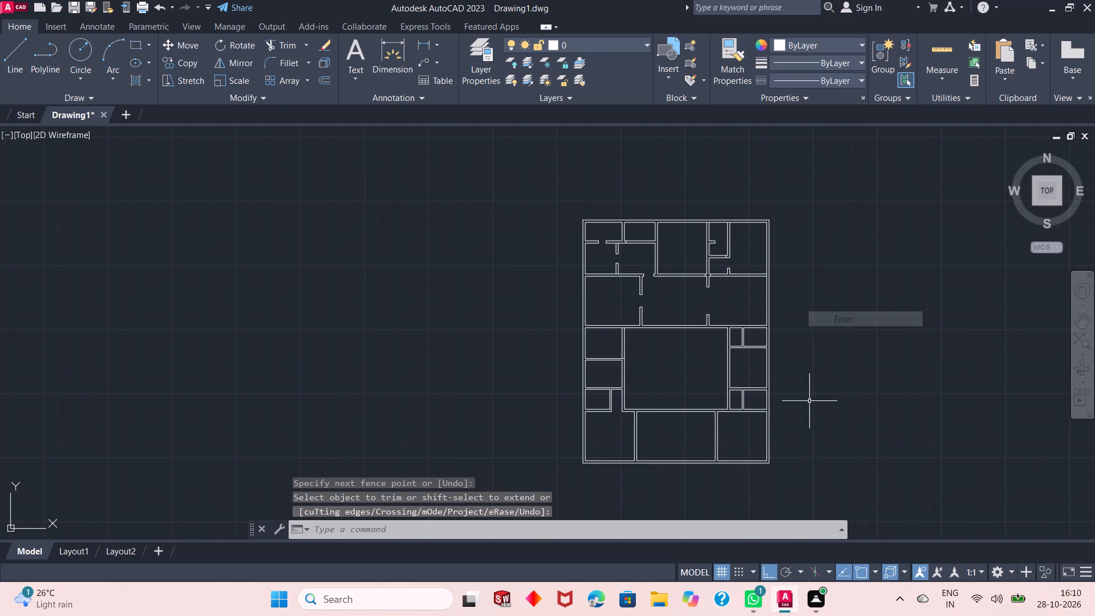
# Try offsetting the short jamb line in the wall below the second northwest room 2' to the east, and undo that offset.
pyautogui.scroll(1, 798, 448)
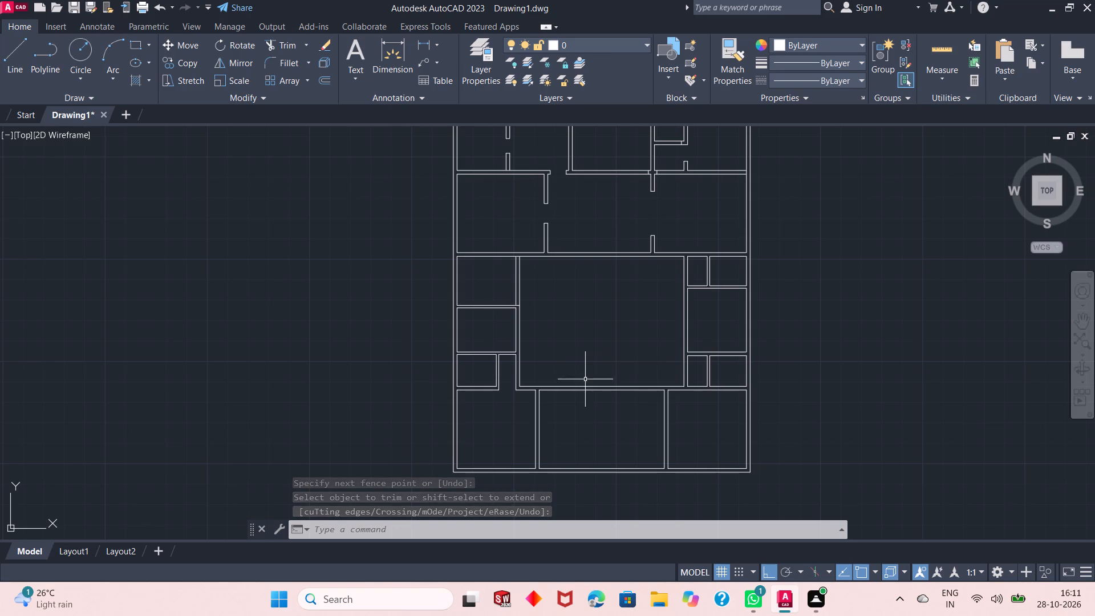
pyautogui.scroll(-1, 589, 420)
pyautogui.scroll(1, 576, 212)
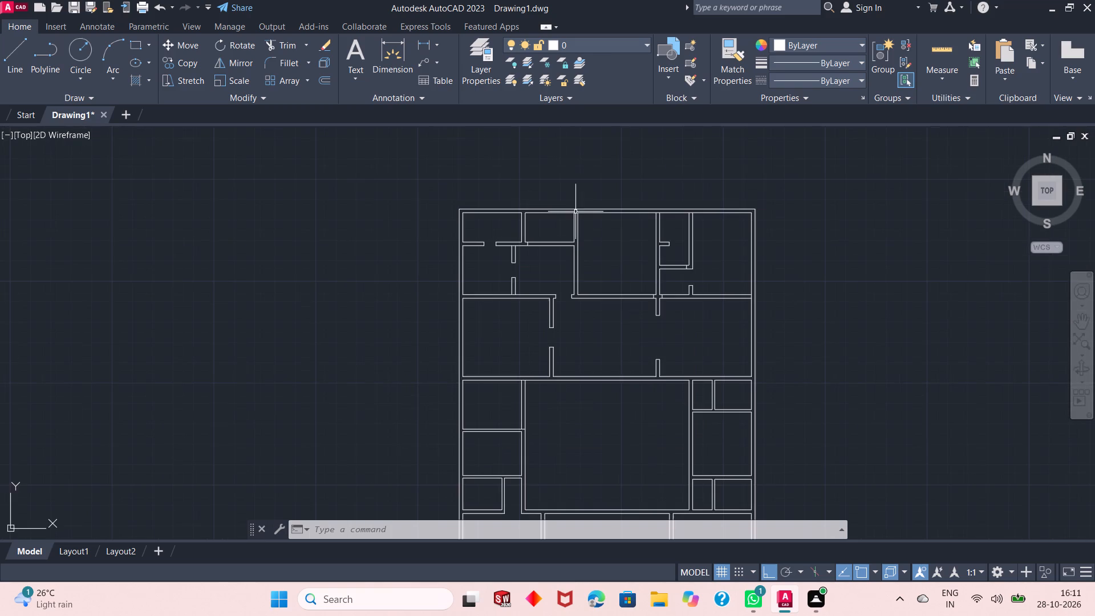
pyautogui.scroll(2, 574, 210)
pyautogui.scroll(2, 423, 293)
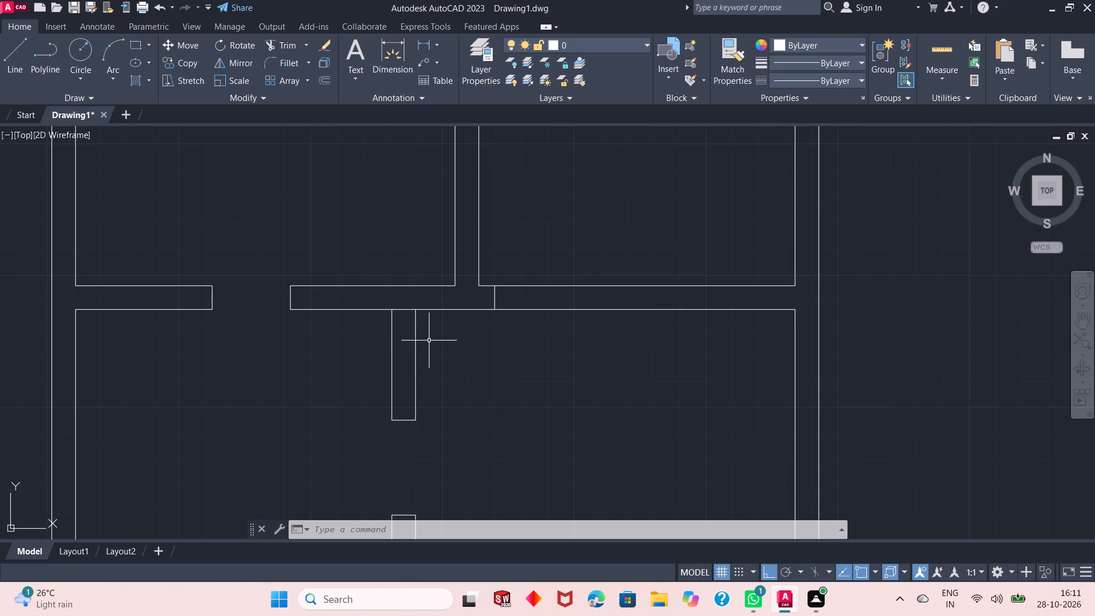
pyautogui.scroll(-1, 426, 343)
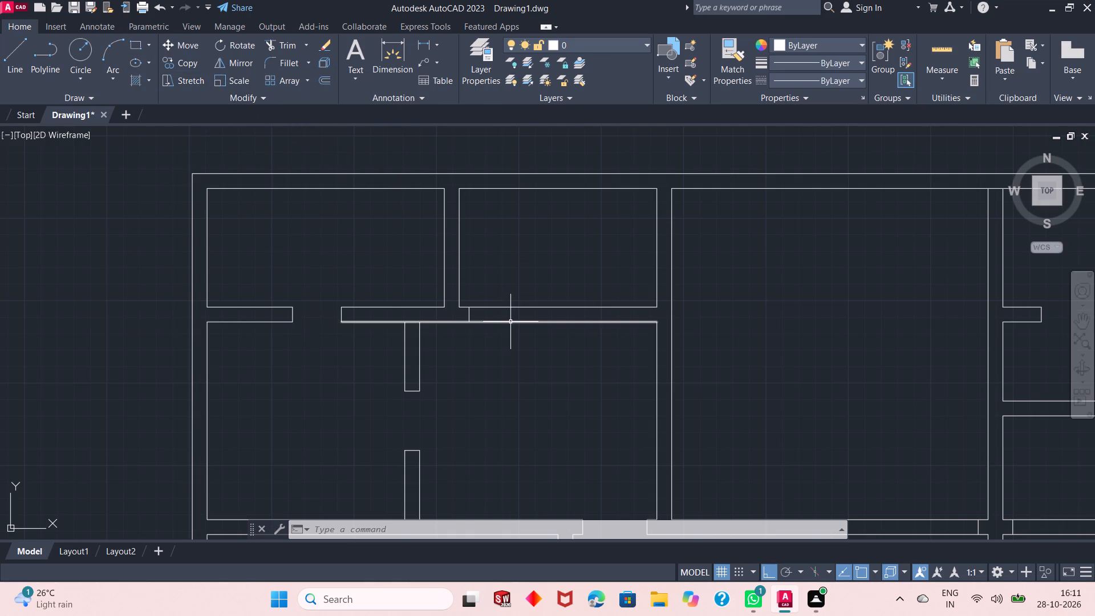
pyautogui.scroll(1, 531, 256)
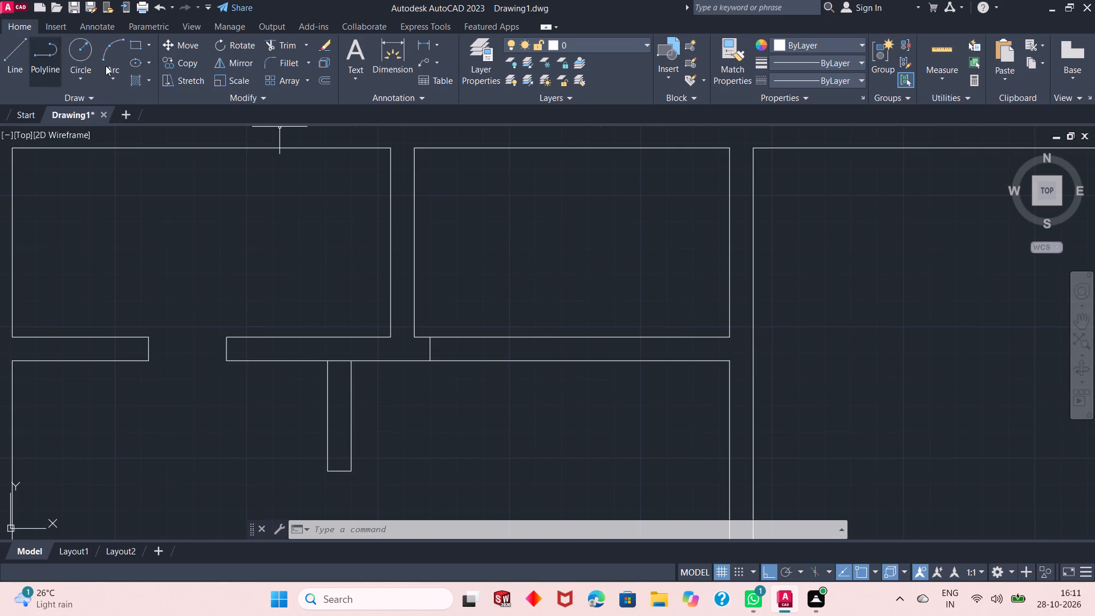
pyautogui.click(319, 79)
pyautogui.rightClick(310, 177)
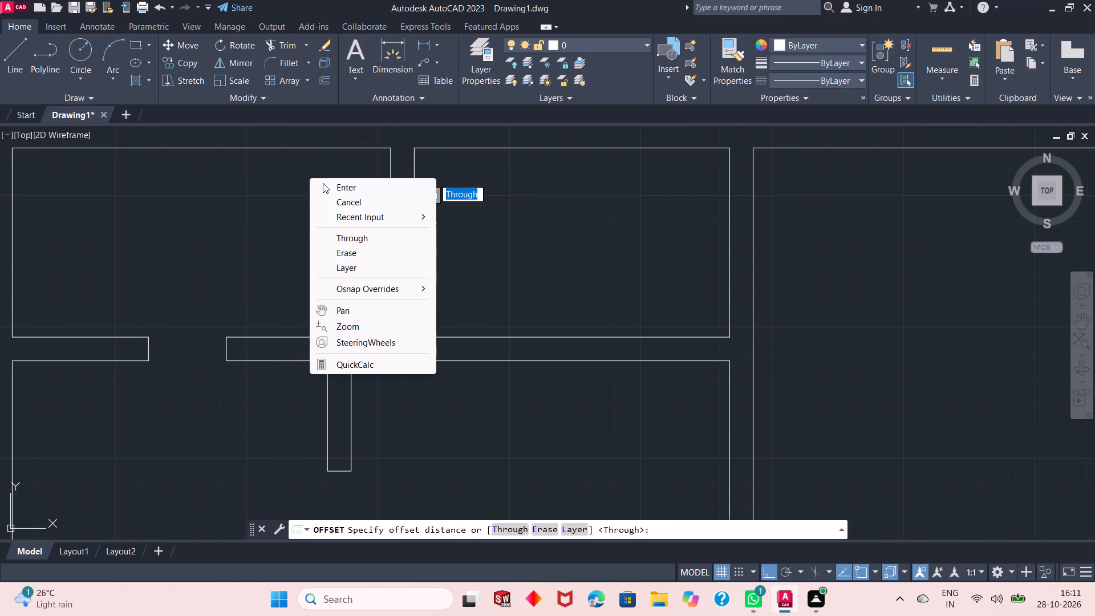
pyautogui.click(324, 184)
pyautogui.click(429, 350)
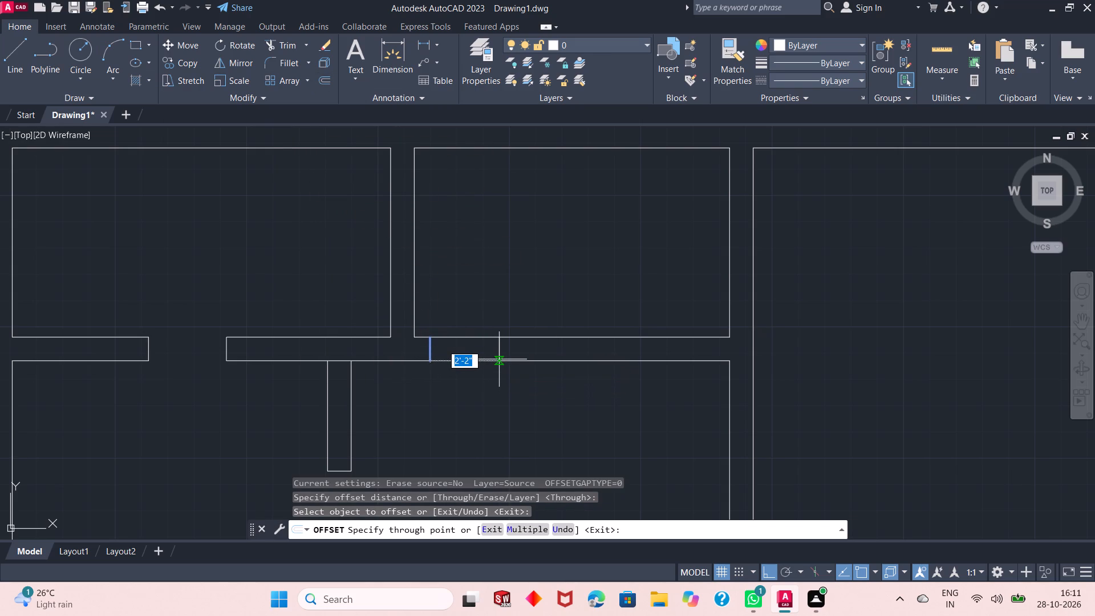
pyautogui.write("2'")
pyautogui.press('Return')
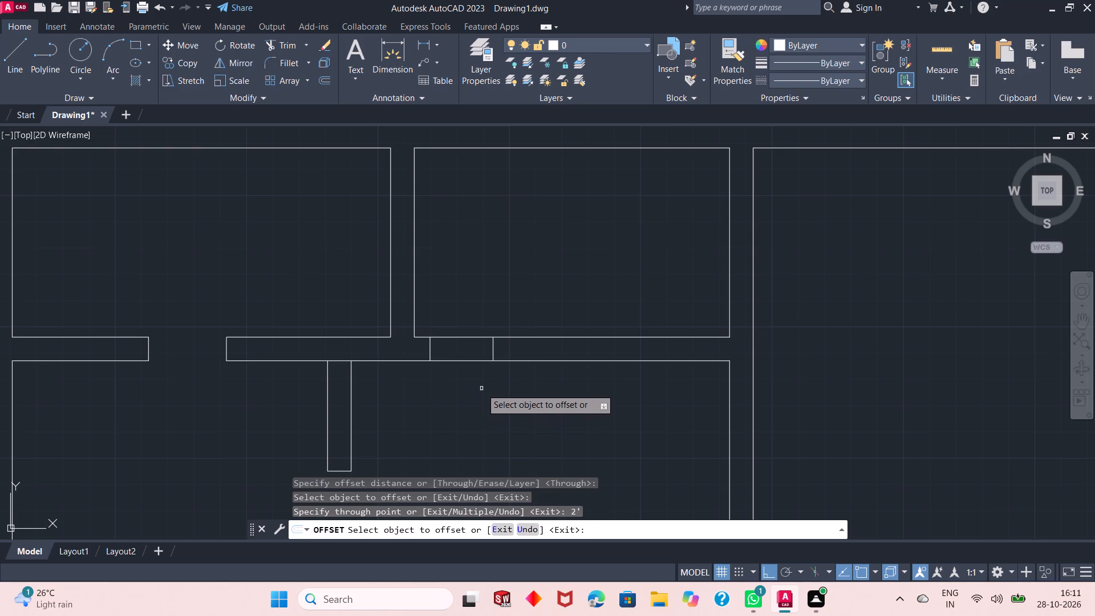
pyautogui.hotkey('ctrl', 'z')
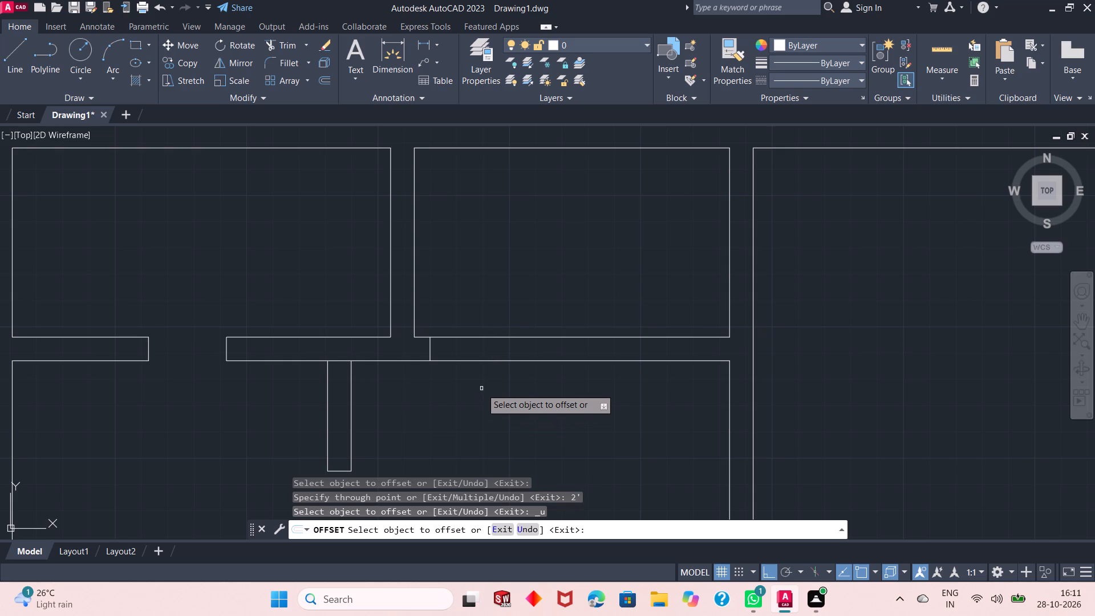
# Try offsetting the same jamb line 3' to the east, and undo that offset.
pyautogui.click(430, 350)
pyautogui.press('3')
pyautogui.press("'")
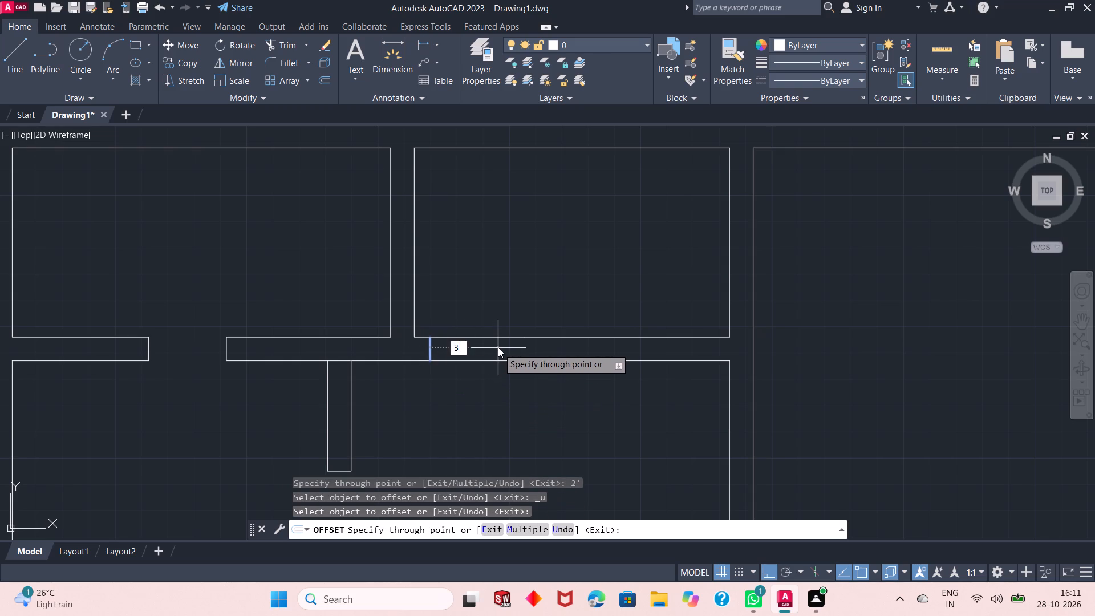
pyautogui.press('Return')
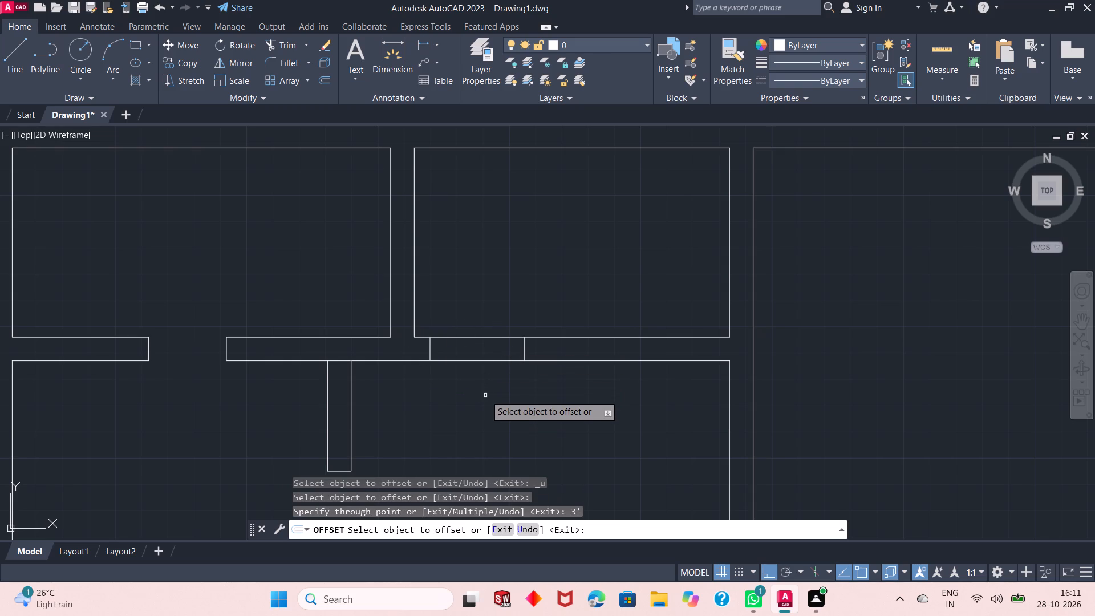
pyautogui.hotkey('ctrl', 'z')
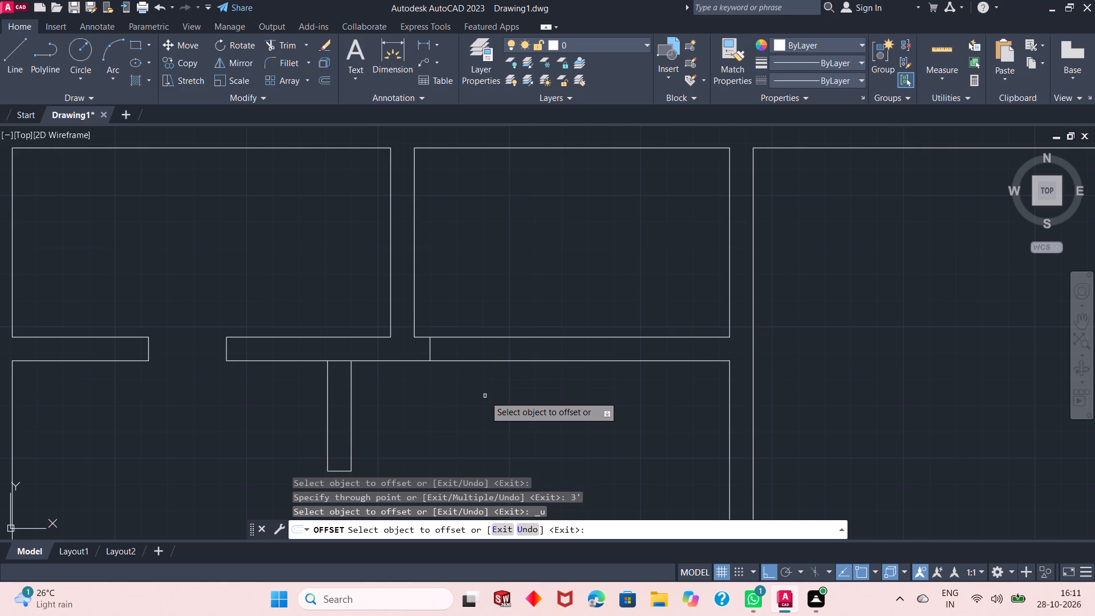
# Offset the jamb line below the second northwest room 2'6" to the east and finish offsetting.
pyautogui.click(430, 350)
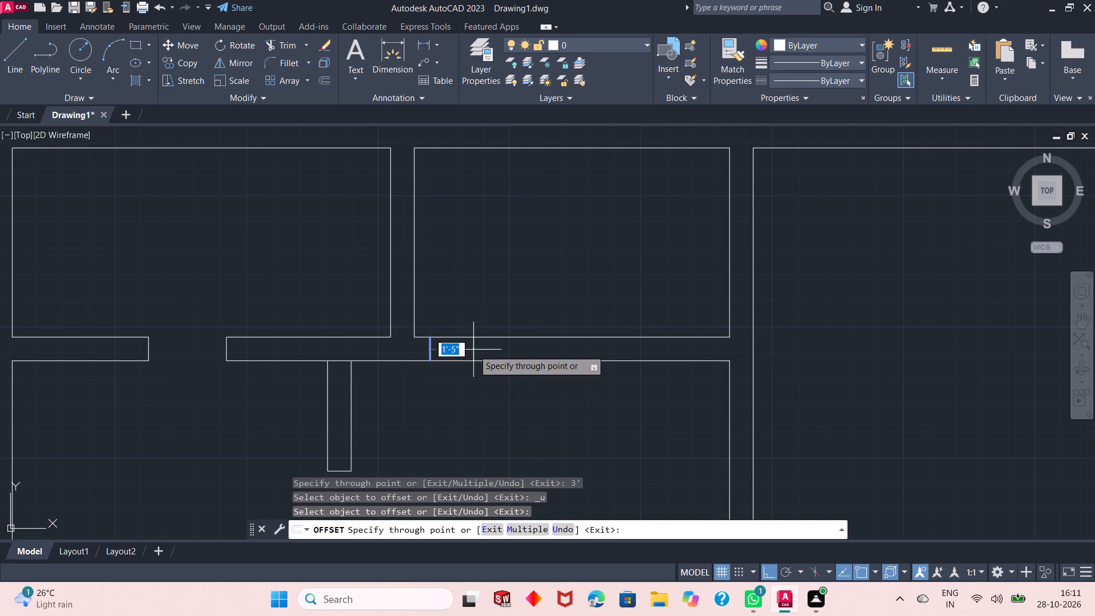
pyautogui.write('2\'6"')
pyautogui.press('Return')
pyautogui.scroll(-2, 351, 437)
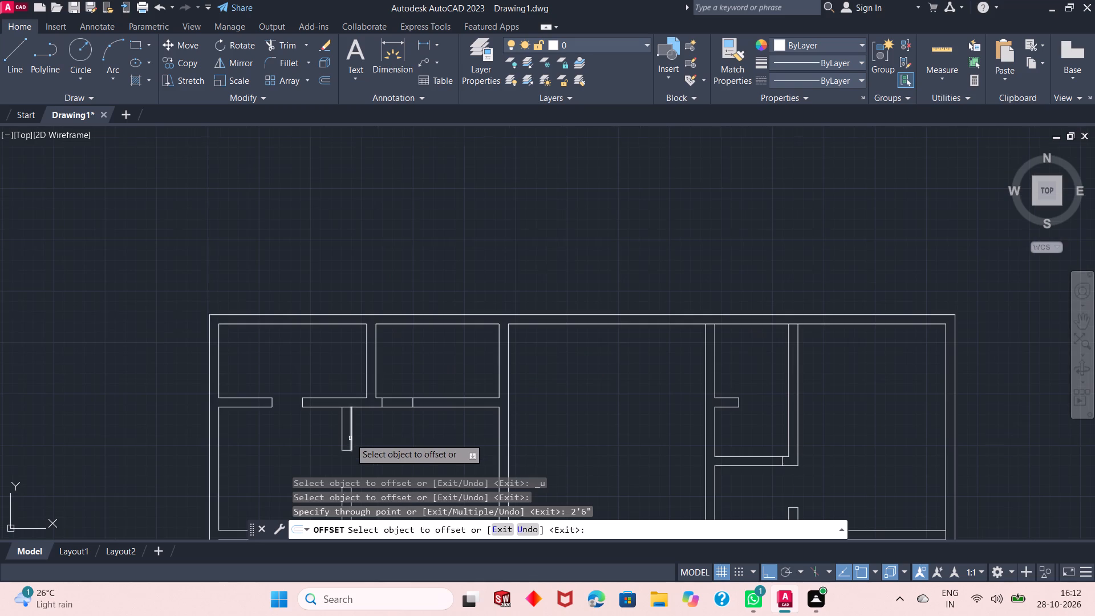
pyautogui.rightClick(404, 366)
pyautogui.click(413, 374)
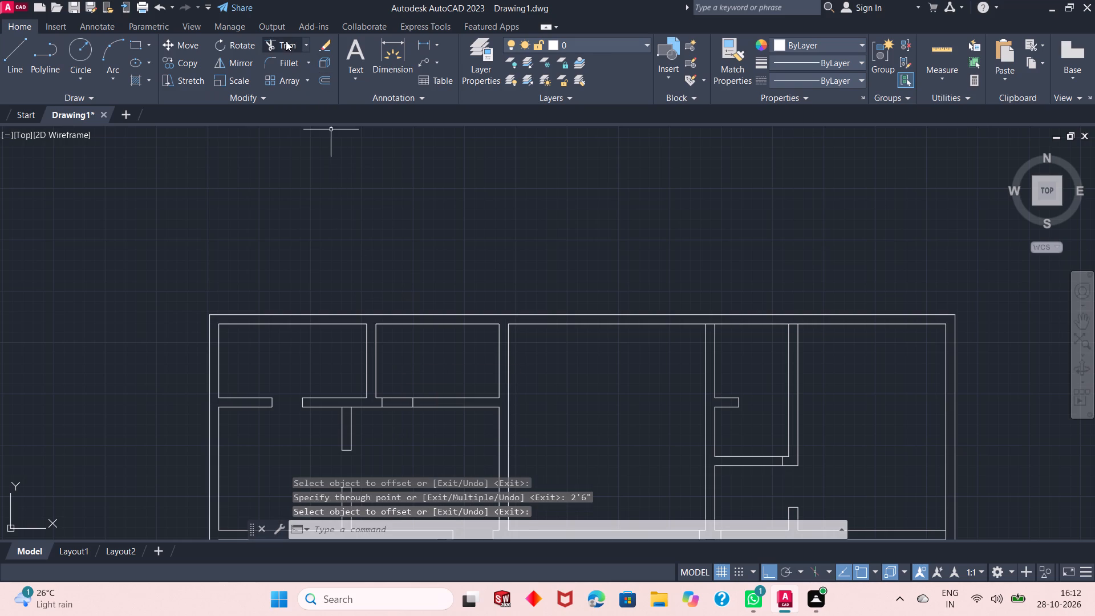
# Trim both wall lines between the two jambs below the second northwest room to open the doorway, and finish trimming.
pyautogui.click(286, 41)
pyautogui.click(392, 376)
pyautogui.click(391, 425)
pyautogui.rightClick(391, 371)
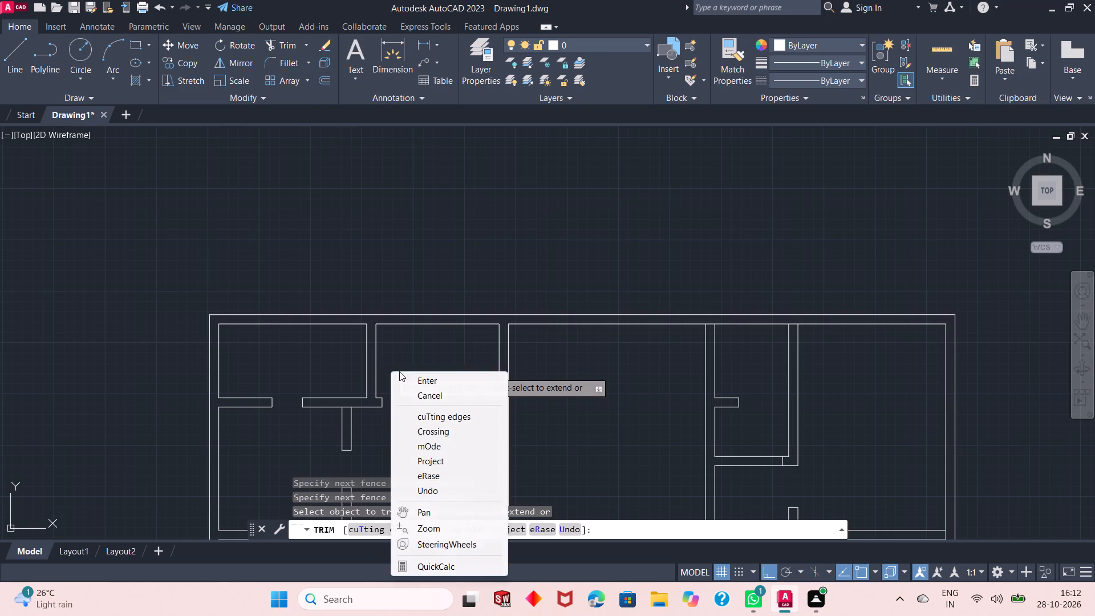
pyautogui.click(407, 379)
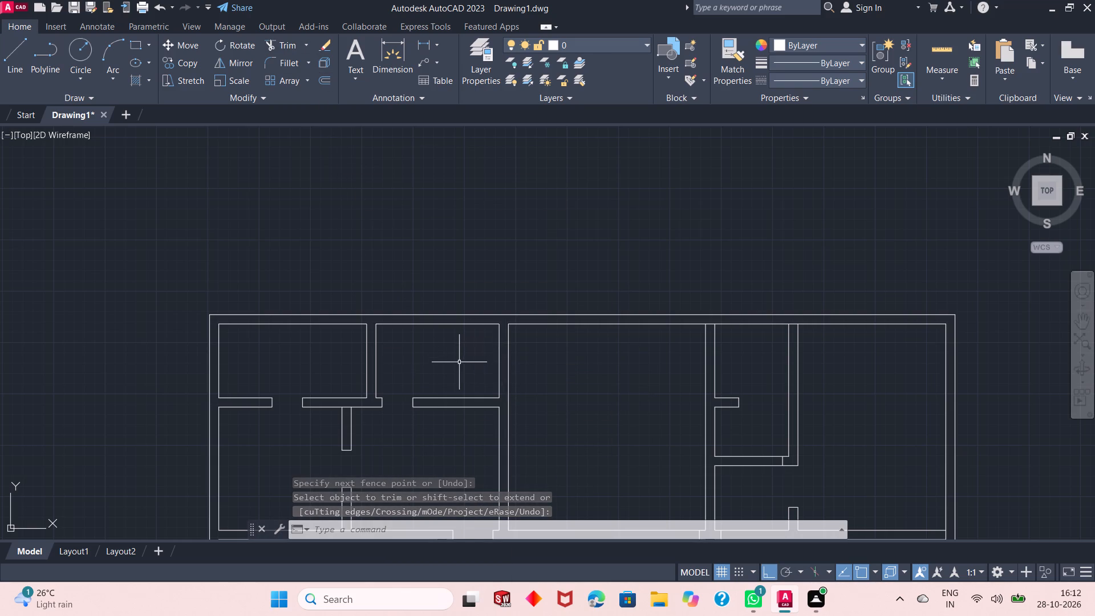
# Draw a line from the top middle room's northeast inner corner 8' west, continuing 9" north across the outer wall's thickness.
pyautogui.scroll(-1, 393, 359)
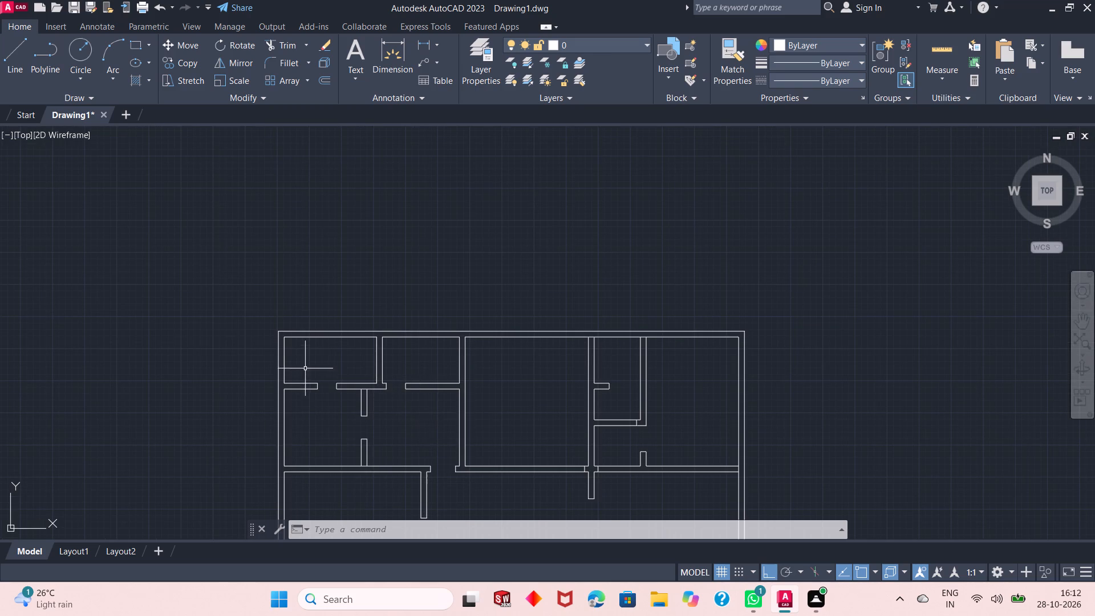
pyautogui.scroll(-2, 303, 361)
pyautogui.scroll(1, 445, 384)
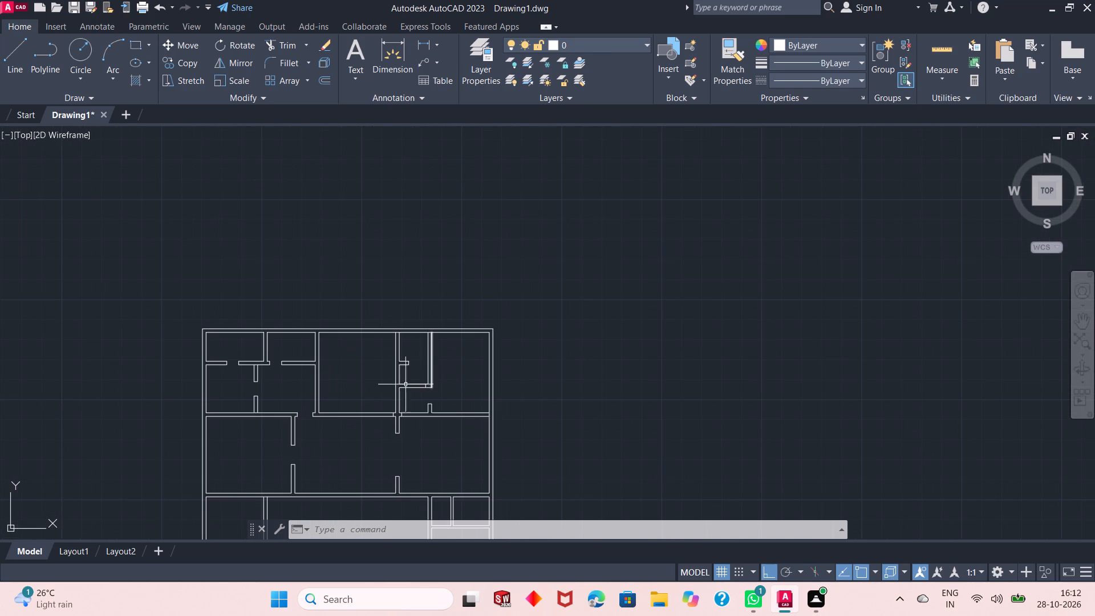
pyautogui.scroll(2, 359, 332)
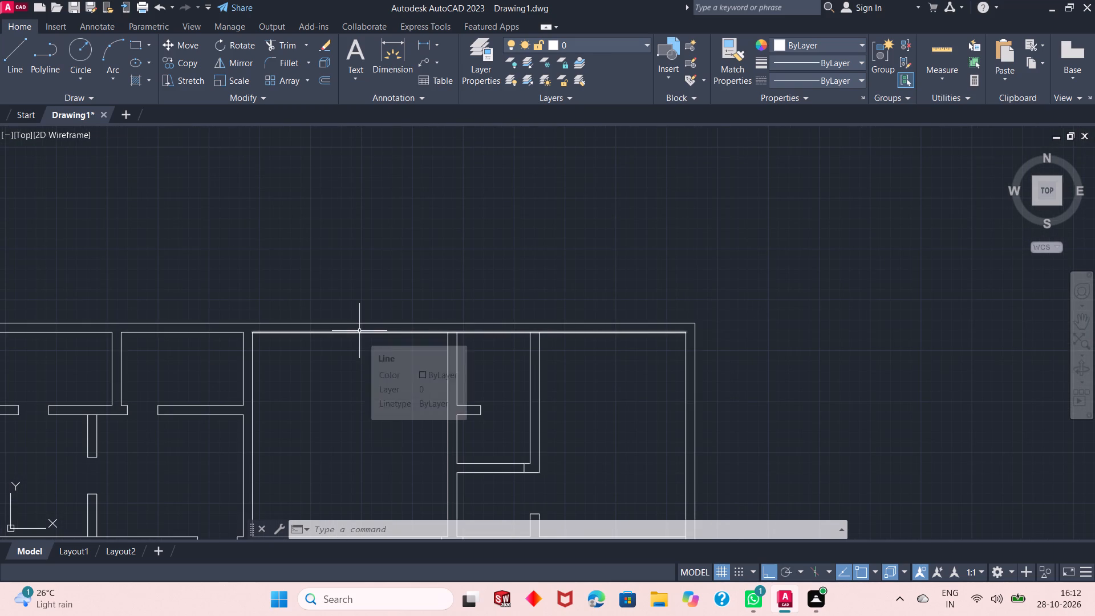
pyautogui.scroll(1, 359, 331)
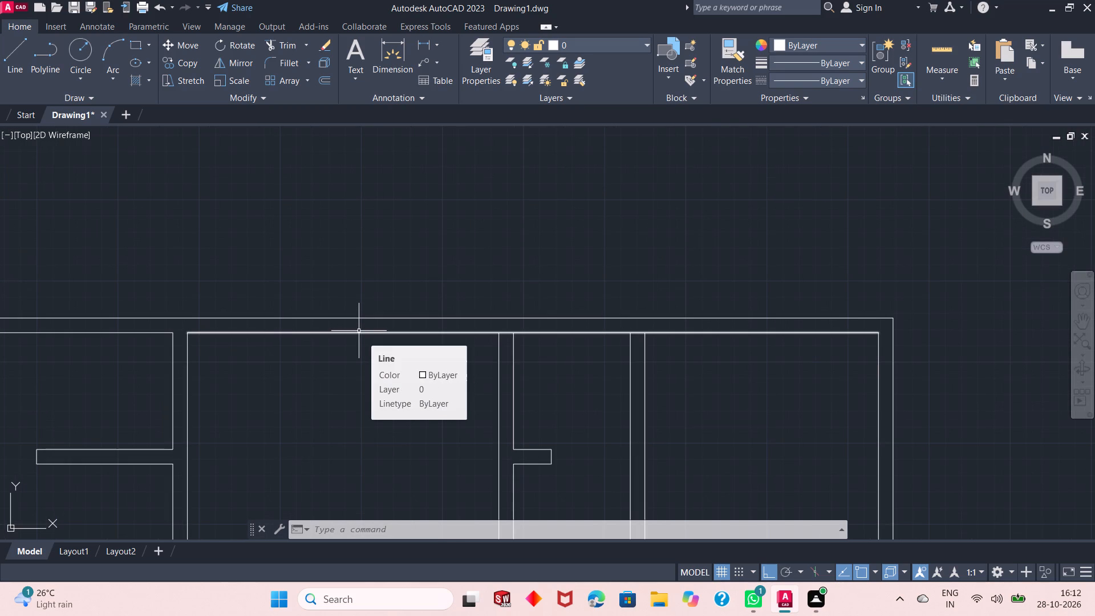
pyautogui.click(14, 64)
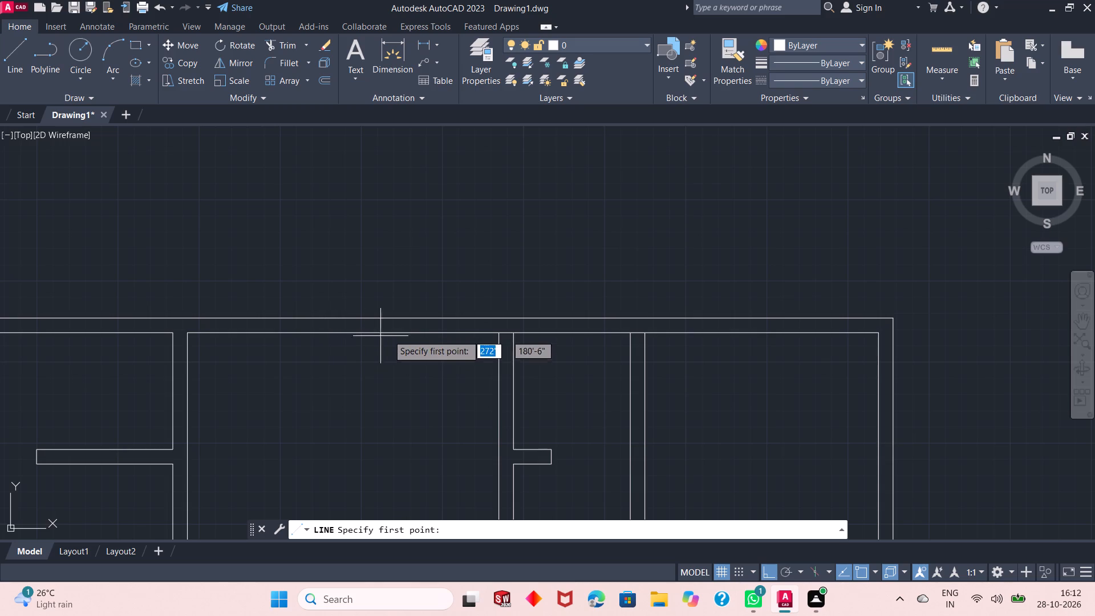
pyautogui.click(497, 334)
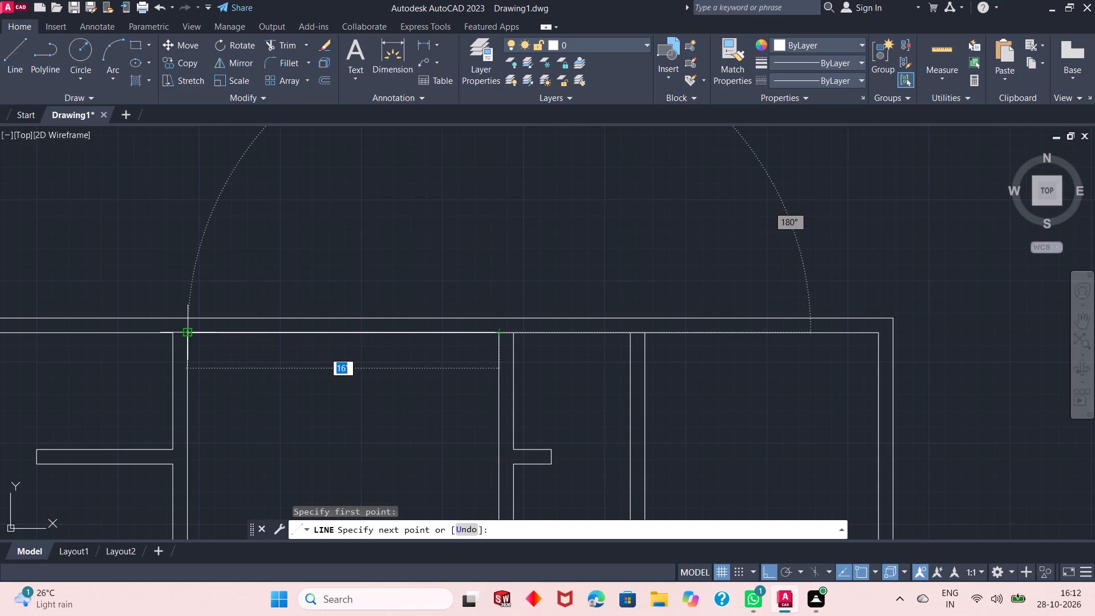
pyautogui.write("8'")
pyautogui.press('Return')
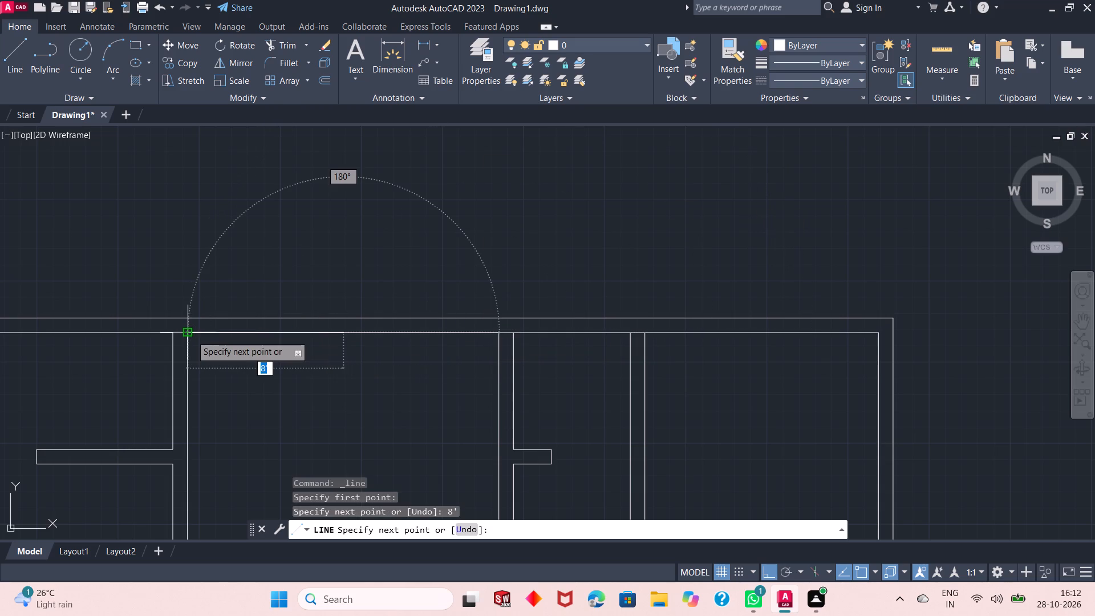
pyautogui.click(343, 315)
pyautogui.rightClick(353, 294)
pyautogui.click(391, 305)
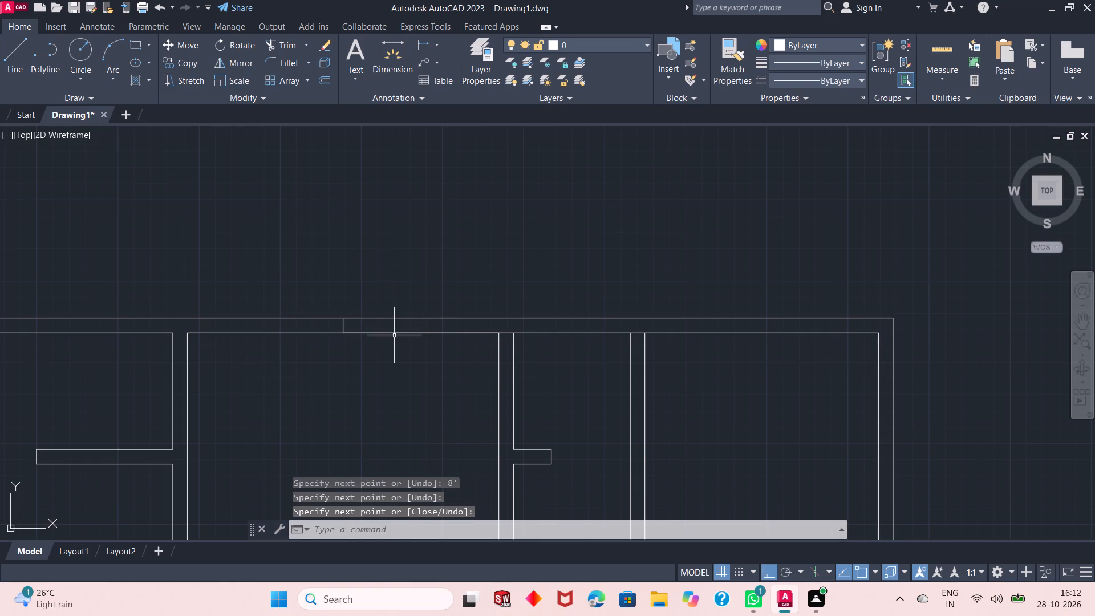
# Erase the 8' horizontal helper line along the top middle room's north wall.
pyautogui.click(401, 332)
pyautogui.rightClick(404, 250)
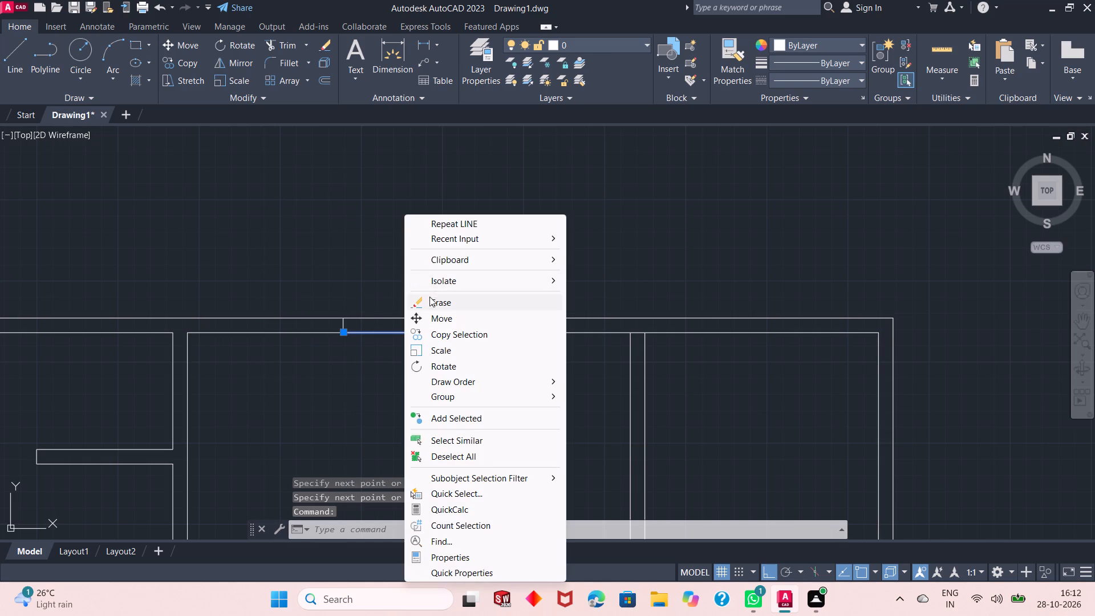
pyautogui.click(429, 299)
# Offset the short line across the top middle room's outer wall 2'6" east and 2'6" west, and finish offsetting.
pyautogui.click(323, 82)
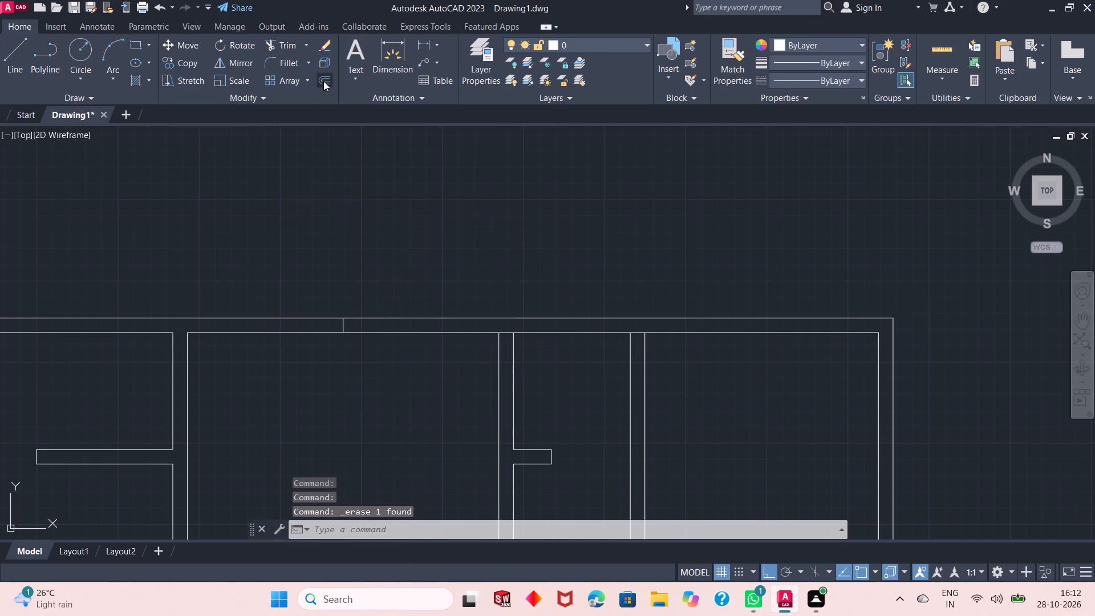
pyautogui.rightClick(318, 183)
pyautogui.click(337, 193)
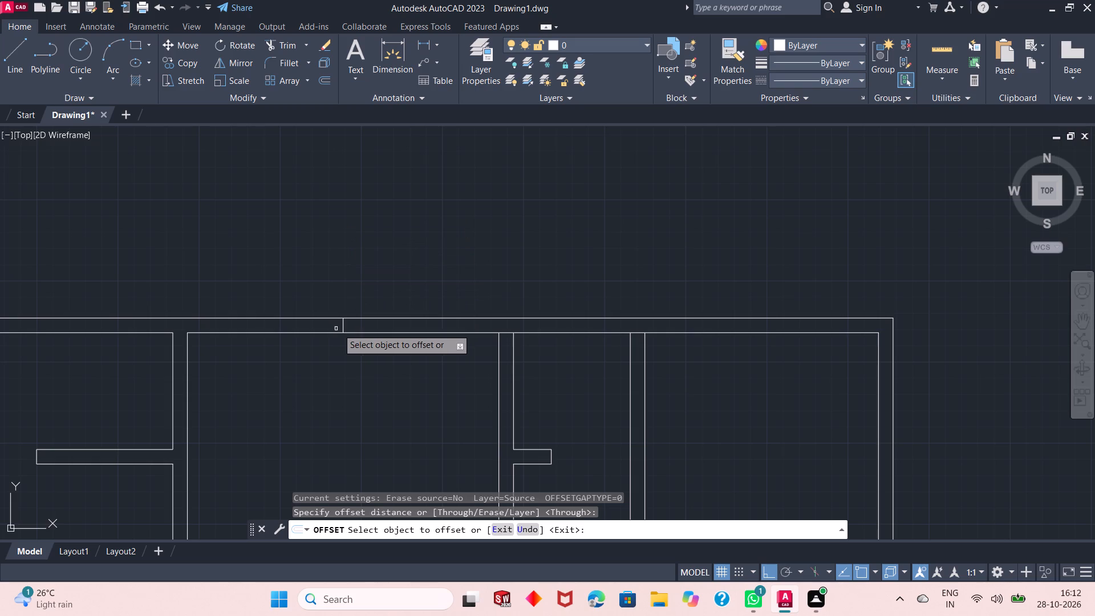
pyautogui.click(344, 327)
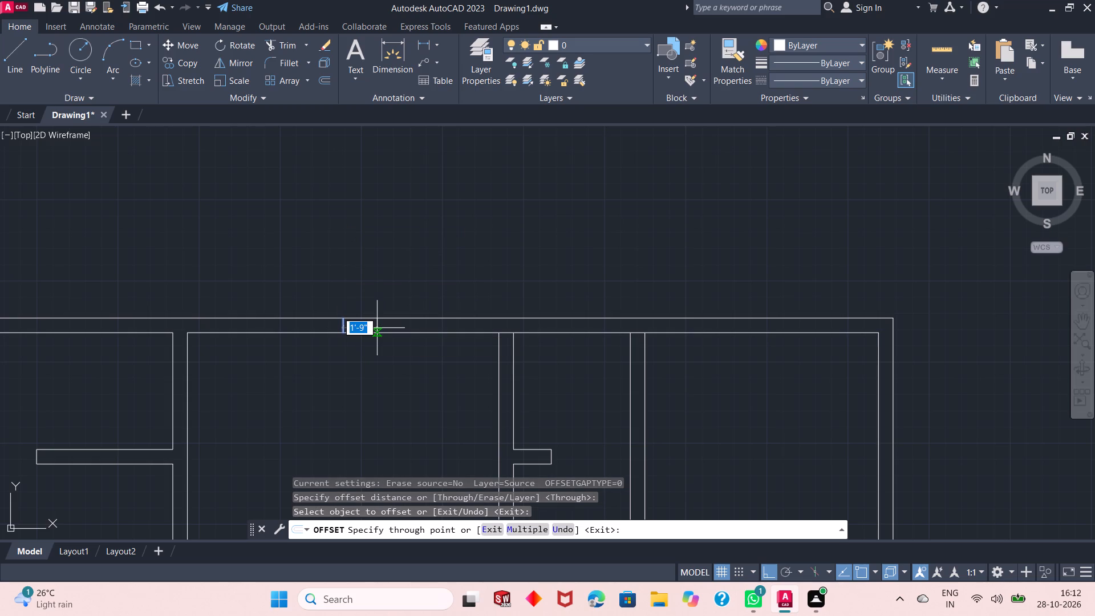
pyautogui.write('2\'6"')
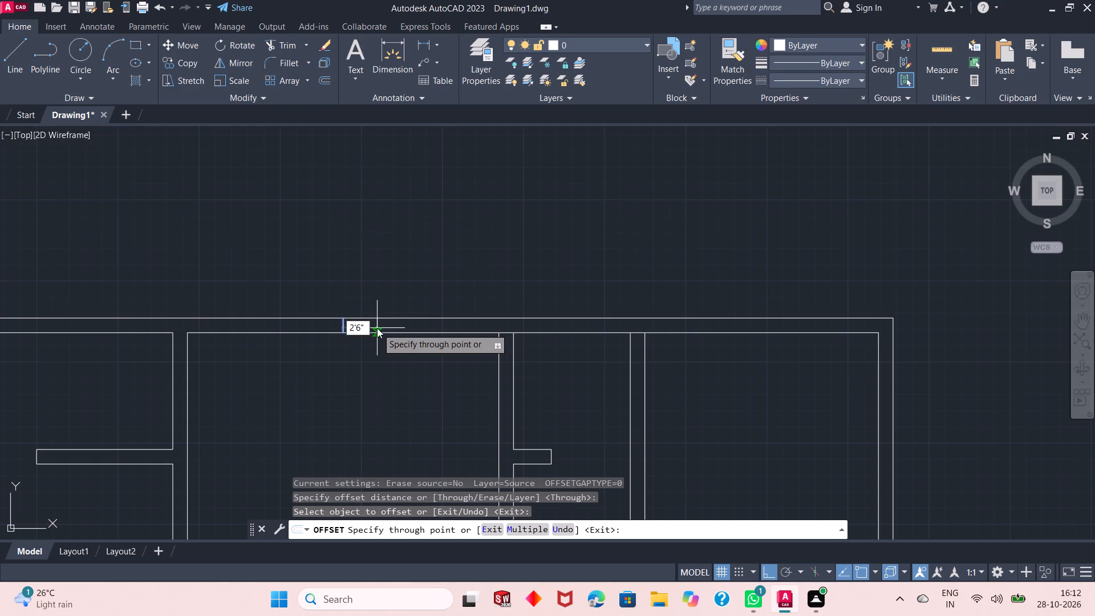
pyautogui.press('Return')
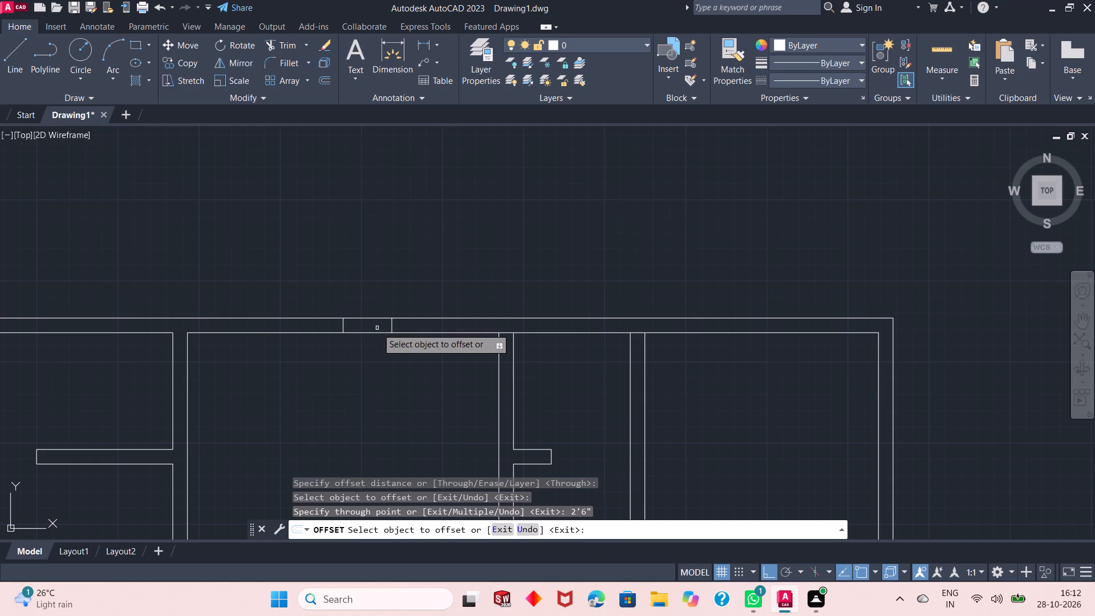
pyautogui.click(343, 325)
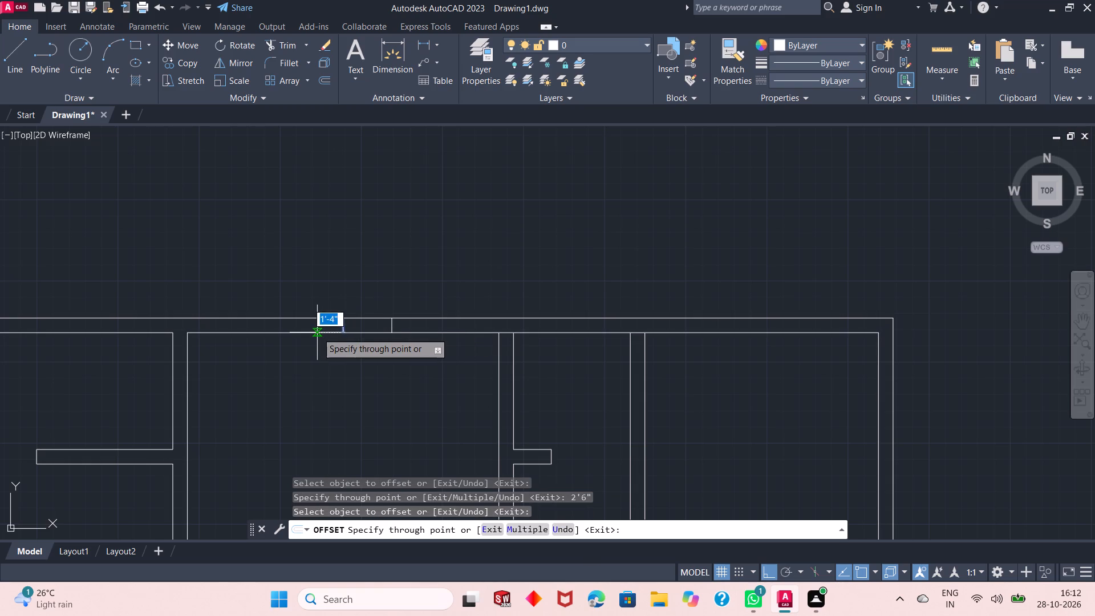
pyautogui.write('2\'6"')
pyautogui.press('Return')
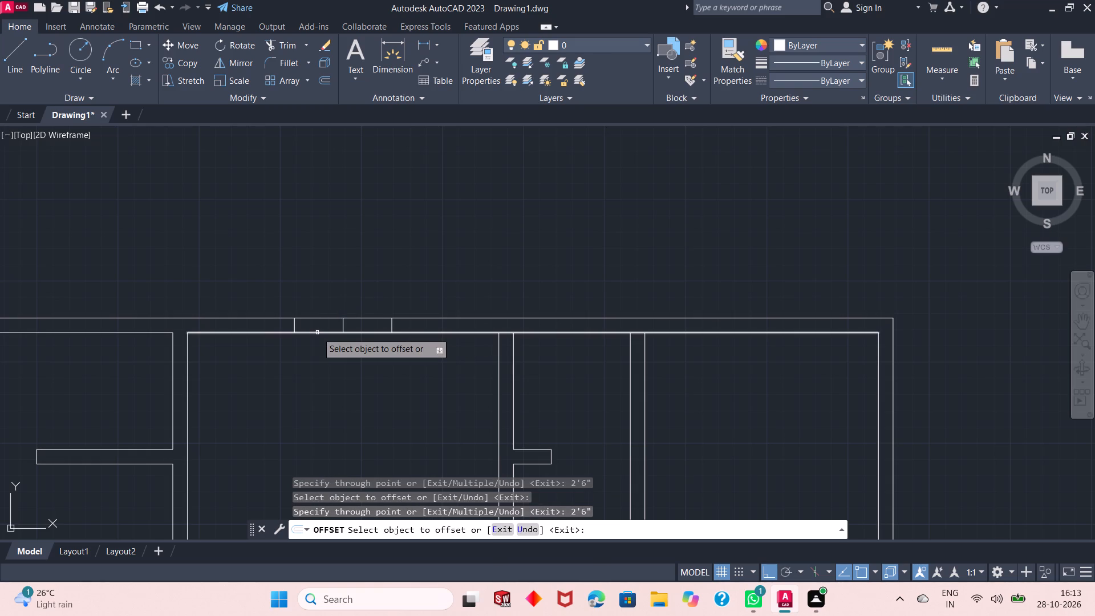
pyautogui.rightClick(323, 249)
pyautogui.click(333, 258)
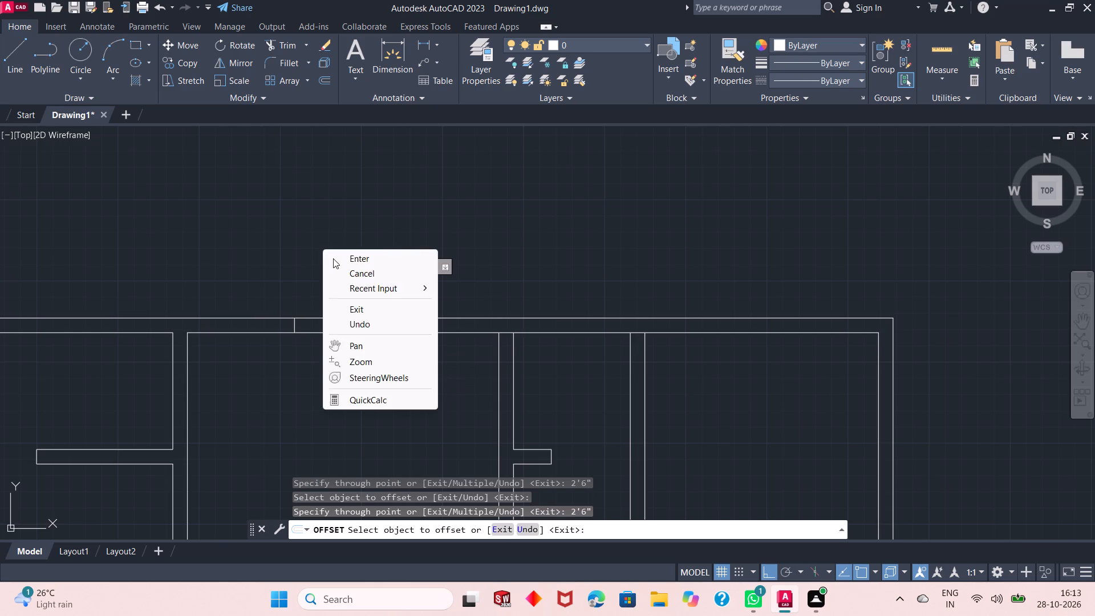
# Trim both outer wall lines between the outer jambs north of the top middle room to open the wall, and finish trimming.
pyautogui.click(282, 47)
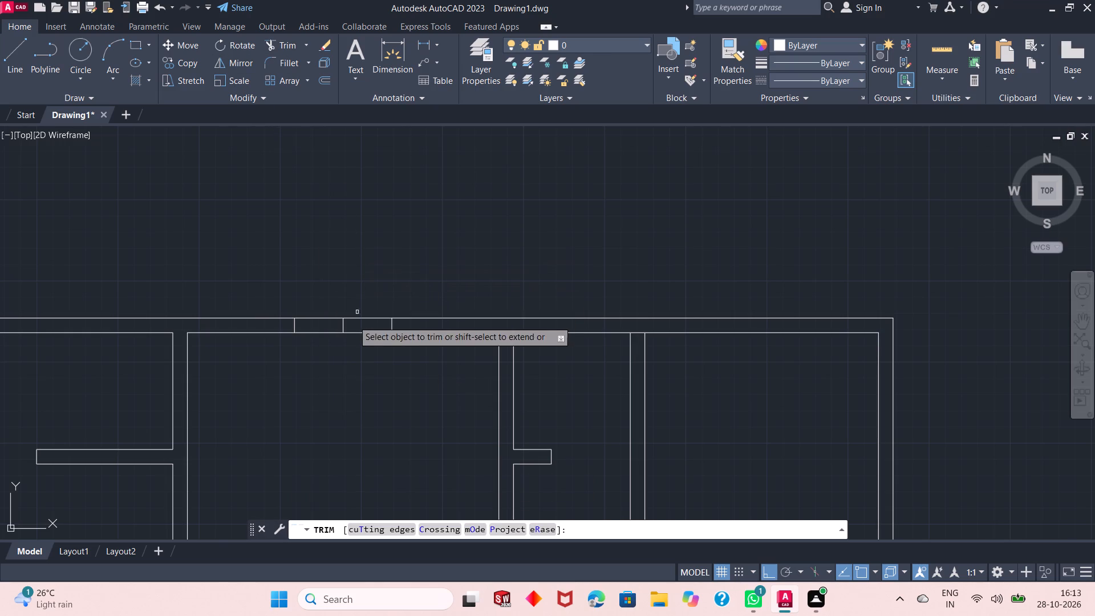
pyautogui.moveTo(319, 286); pyautogui.dragTo(319, 293)
pyautogui.click(306, 376)
pyautogui.click(351, 287)
pyautogui.click(379, 388)
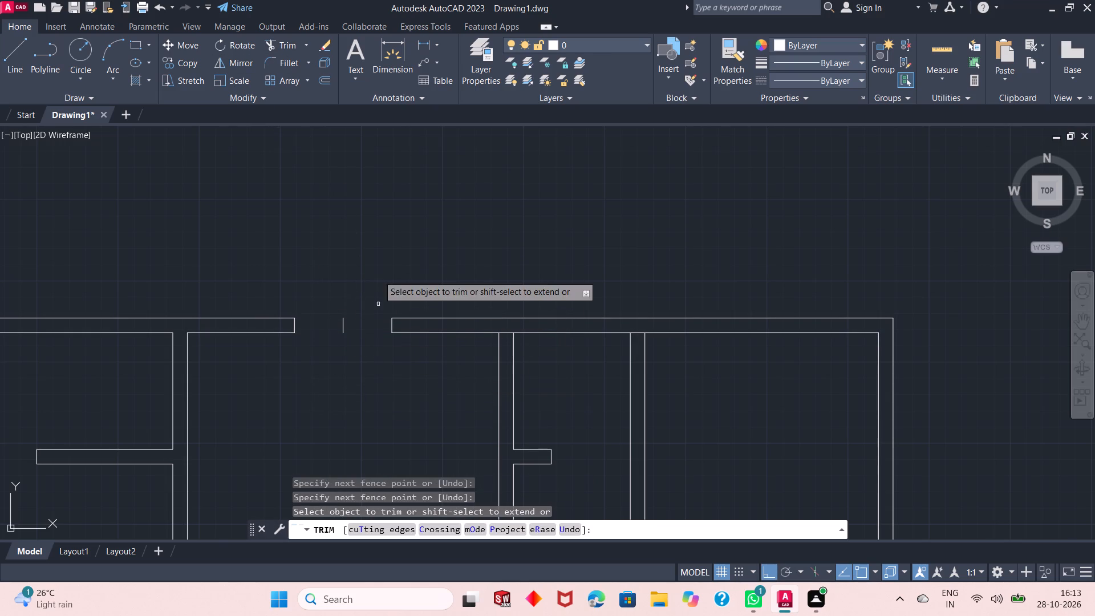
pyautogui.rightClick(400, 243)
pyautogui.click(421, 249)
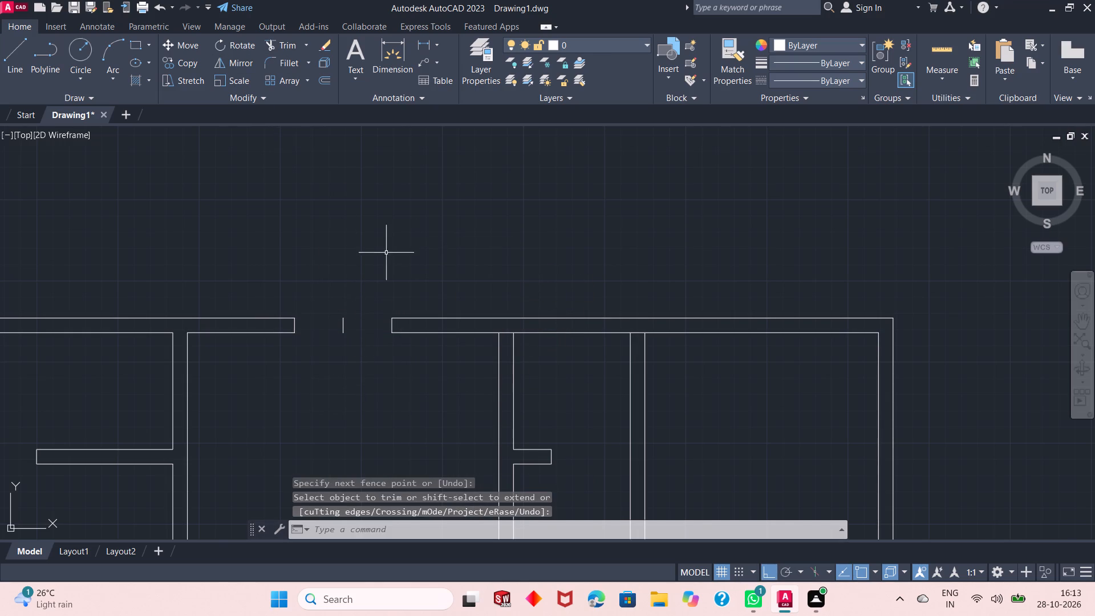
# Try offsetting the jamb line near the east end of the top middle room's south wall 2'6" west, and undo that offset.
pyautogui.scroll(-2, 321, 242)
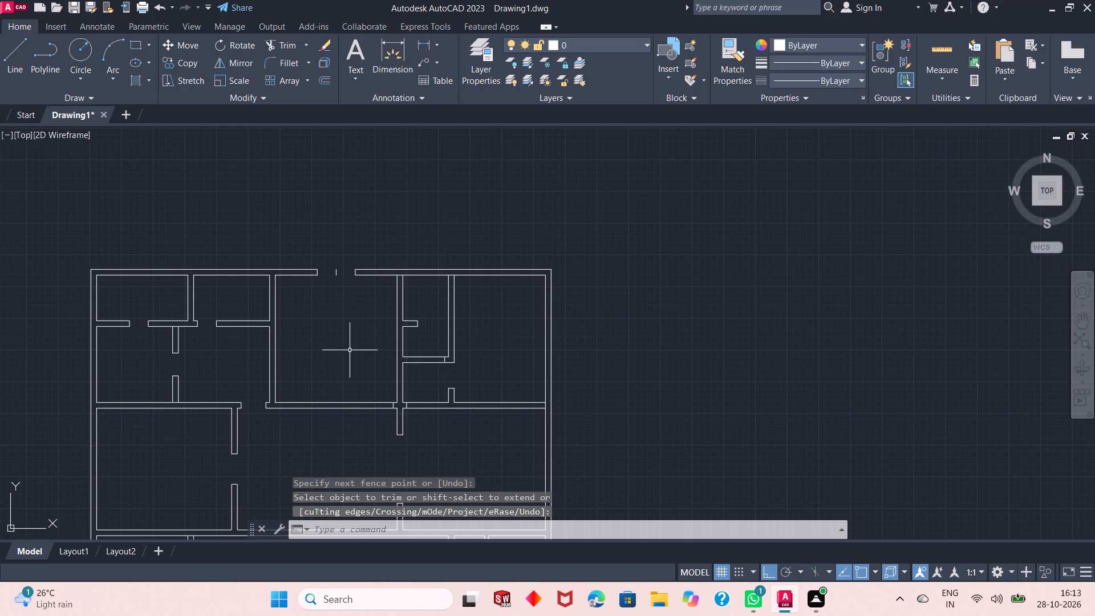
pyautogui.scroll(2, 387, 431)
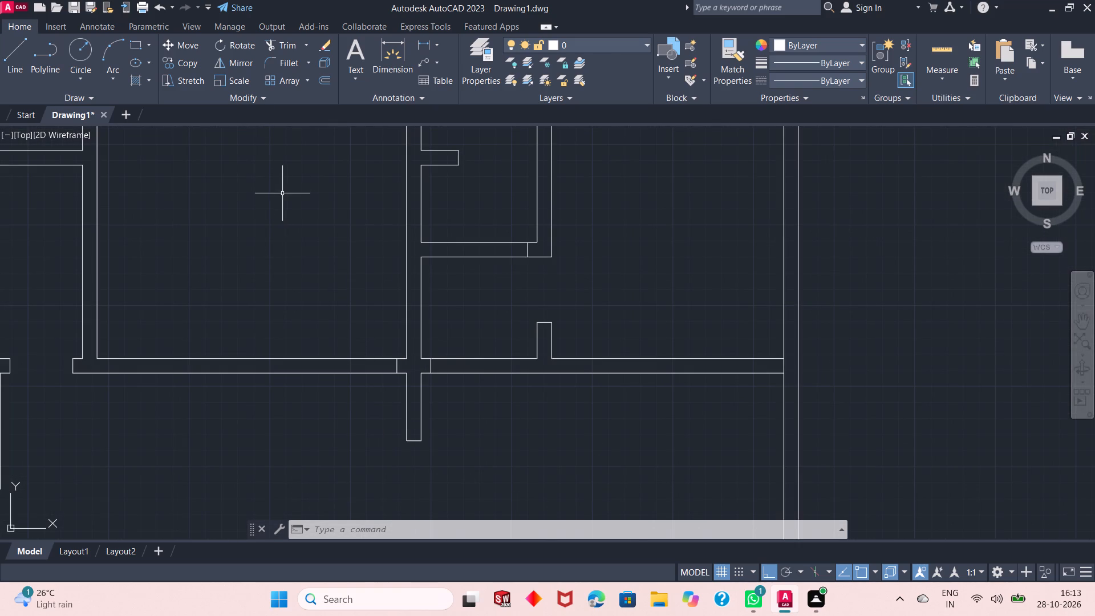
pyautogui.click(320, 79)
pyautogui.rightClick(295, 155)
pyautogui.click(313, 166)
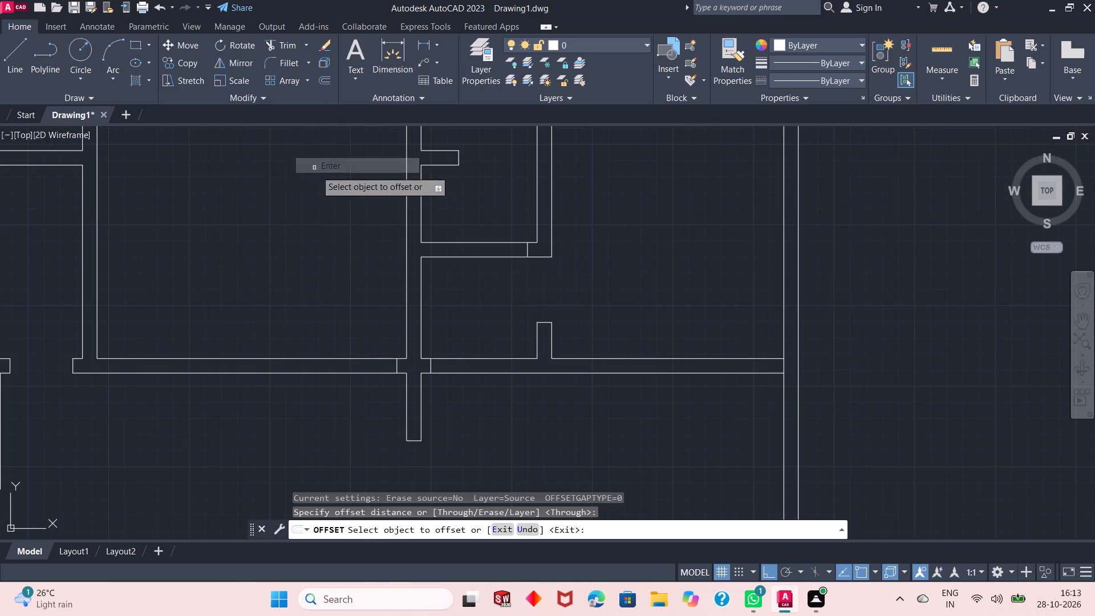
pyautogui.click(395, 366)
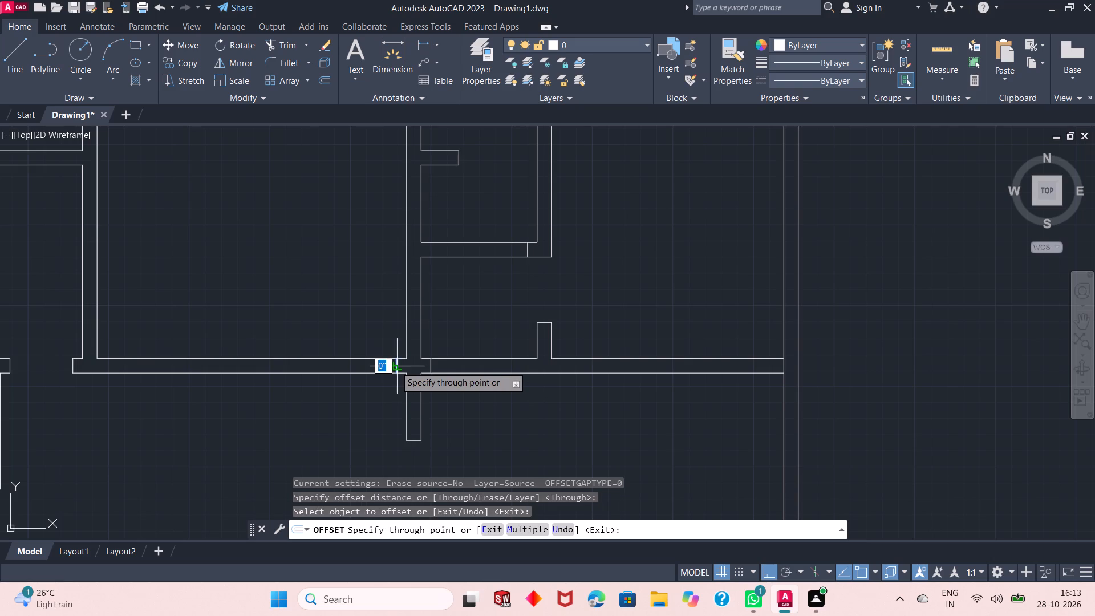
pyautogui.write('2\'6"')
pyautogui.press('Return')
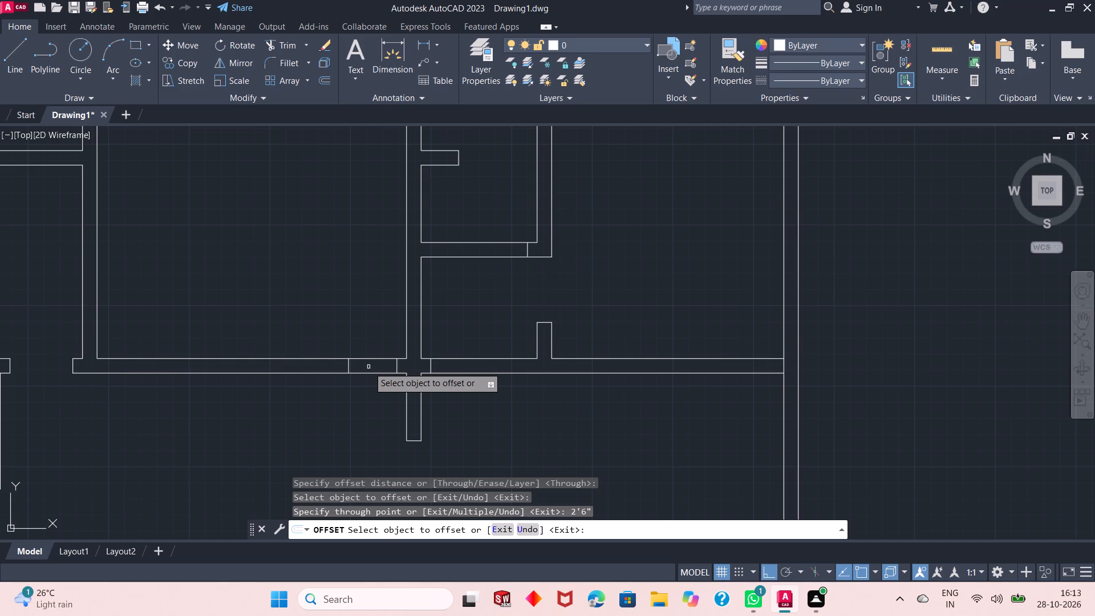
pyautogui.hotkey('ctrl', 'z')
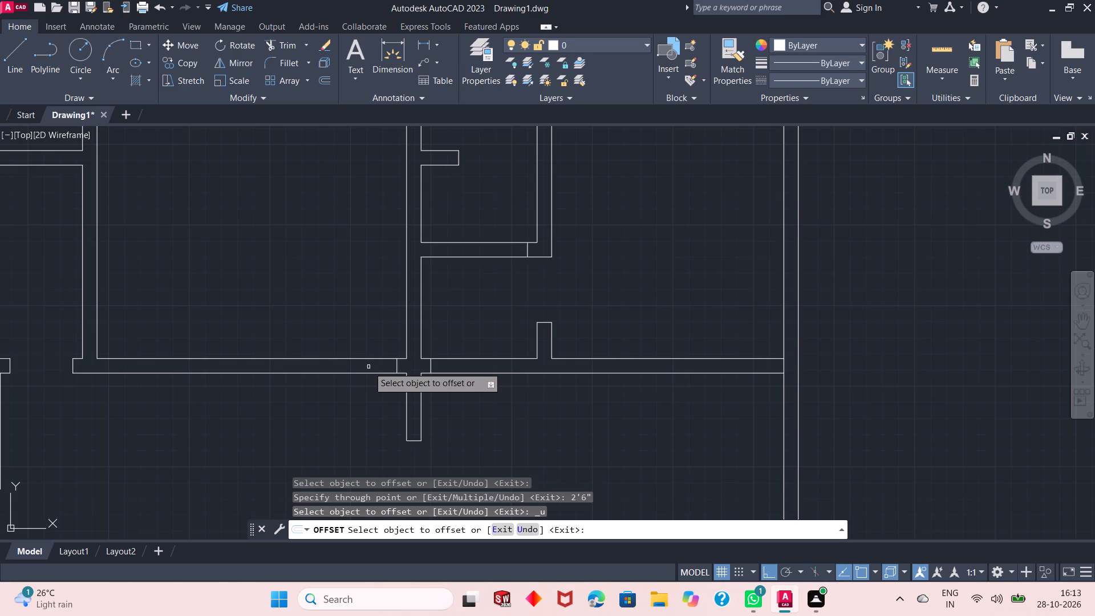
# Offset the jamb line near the east end of the top middle room's south wall 3' west, and finish offsetting.
pyautogui.click(398, 370)
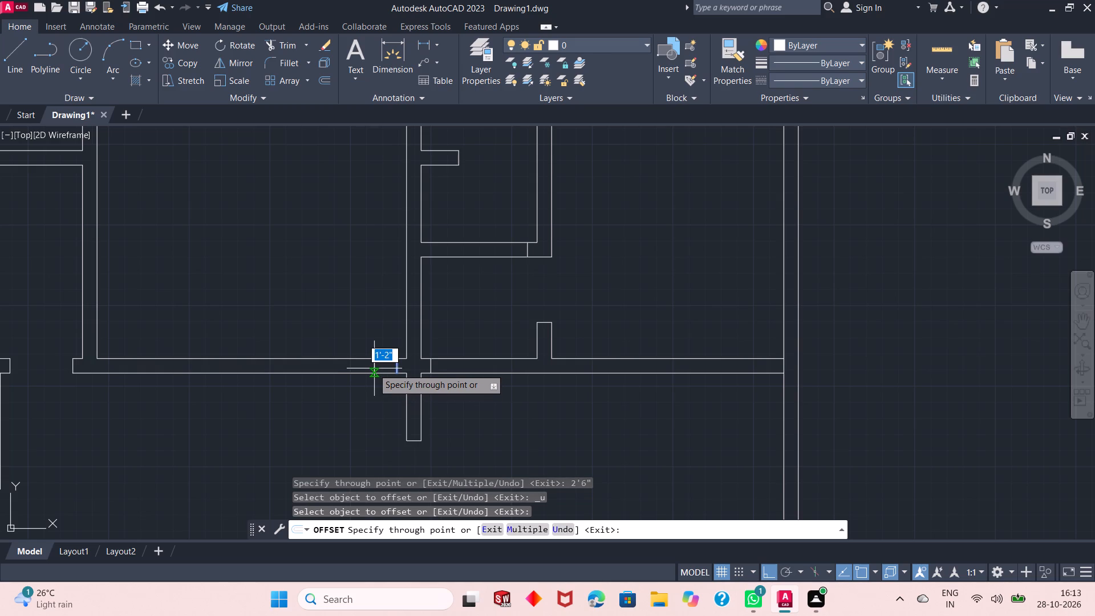
pyautogui.write("3'")
pyautogui.press('Return')
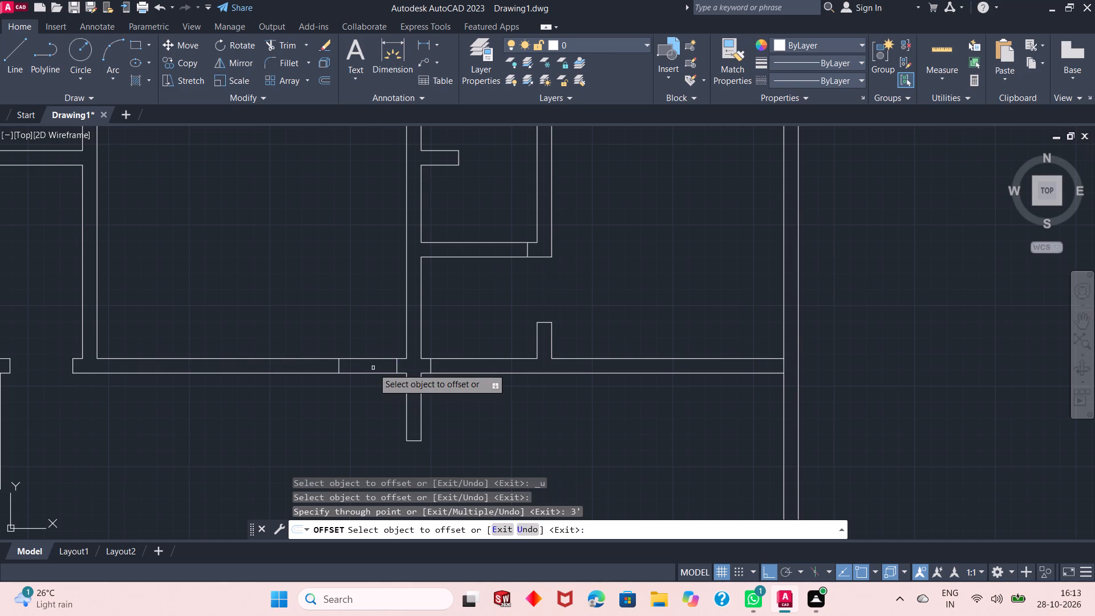
pyautogui.rightClick(283, 293)
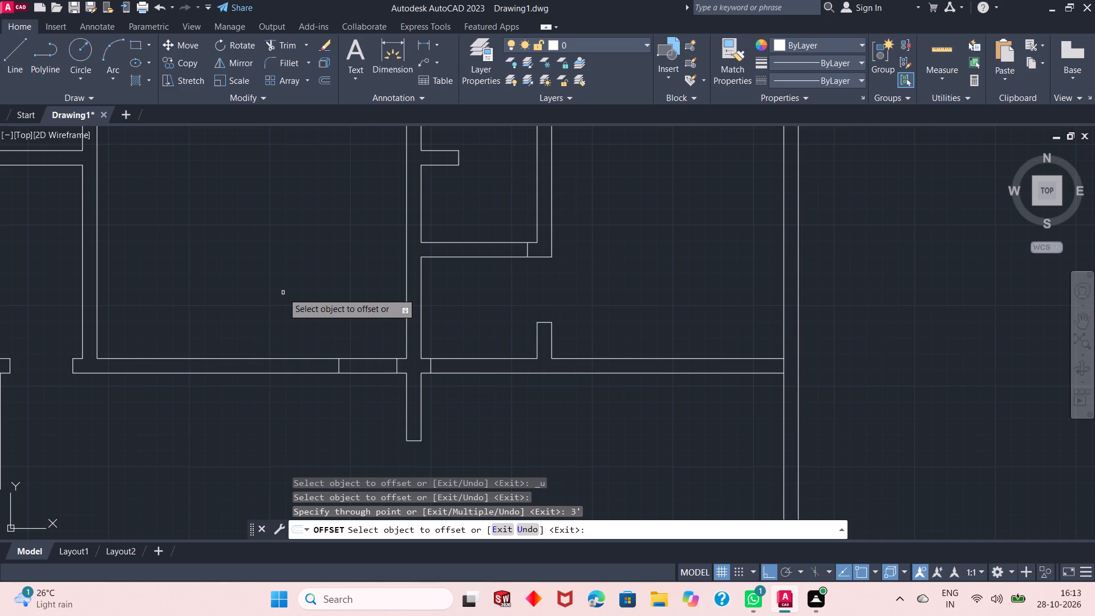
pyautogui.click(293, 296)
# Trim both wall lines between the two jambs in the top middle room's south wall to open the doorway, and finish trimming.
pyautogui.click(282, 47)
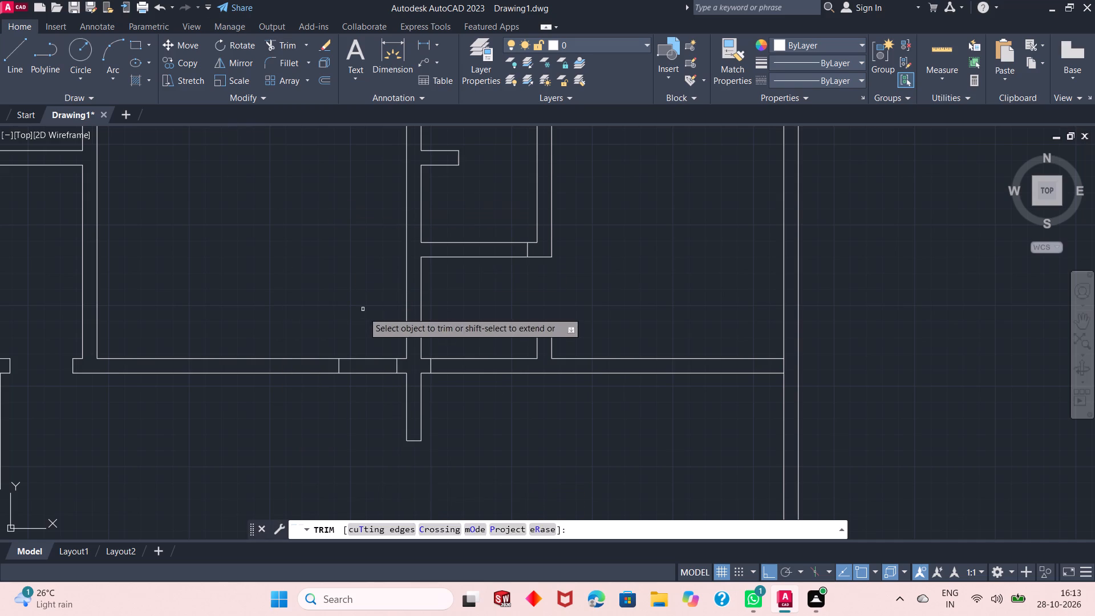
pyautogui.click(364, 324)
pyautogui.click(354, 394)
pyautogui.rightClick(313, 305)
pyautogui.click(330, 315)
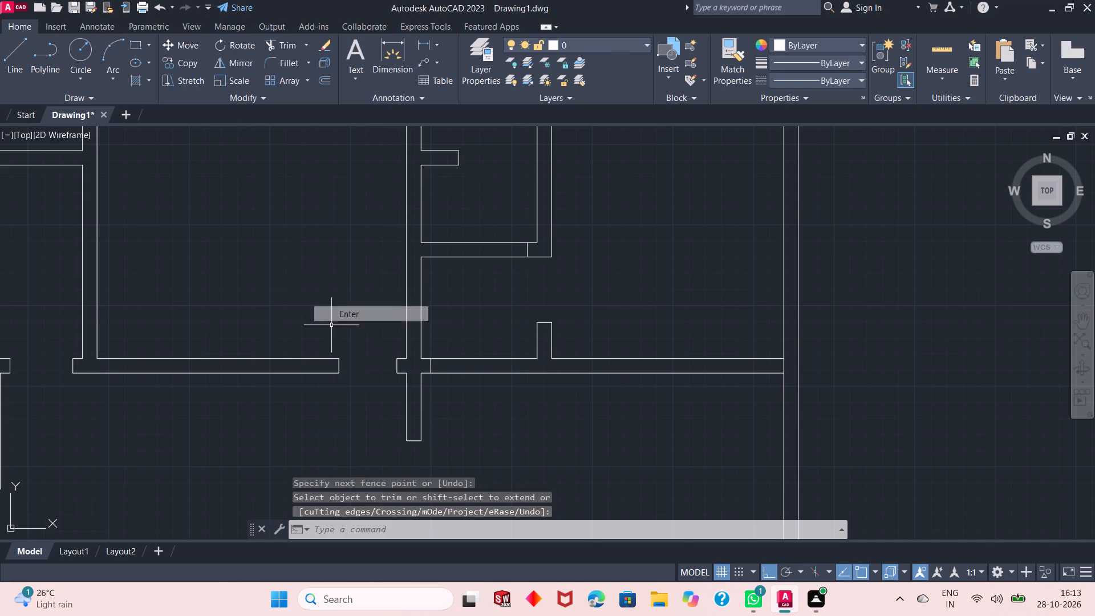
# Offset the jamb line just east of the wall crossing, in the northeast area's south wall, 3' east, and finish offsetting.
pyautogui.scroll(-2, 315, 418)
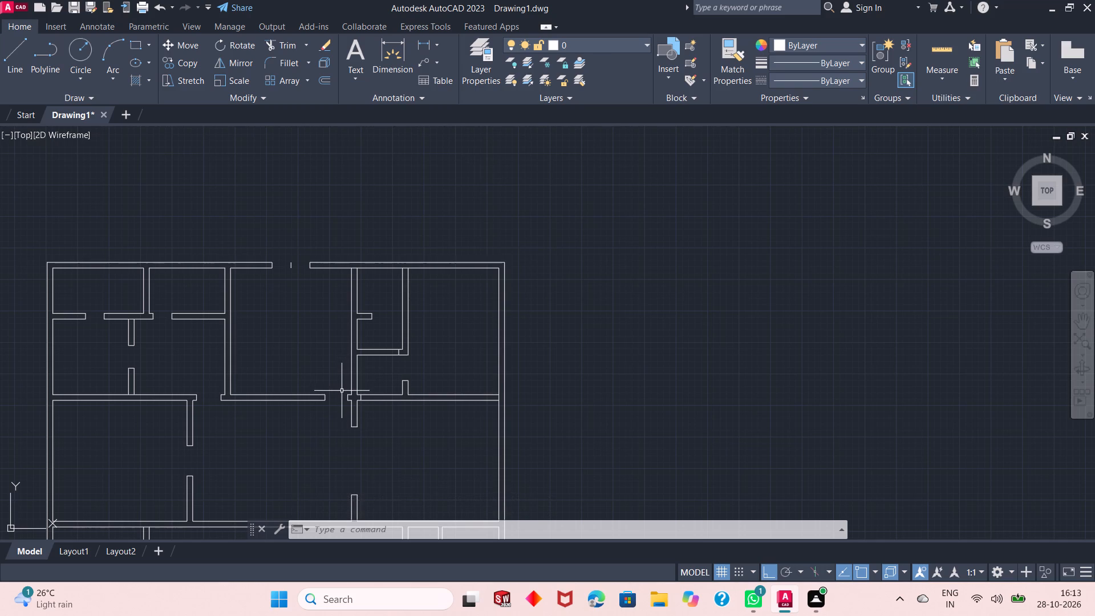
pyautogui.scroll(-1, 263, 351)
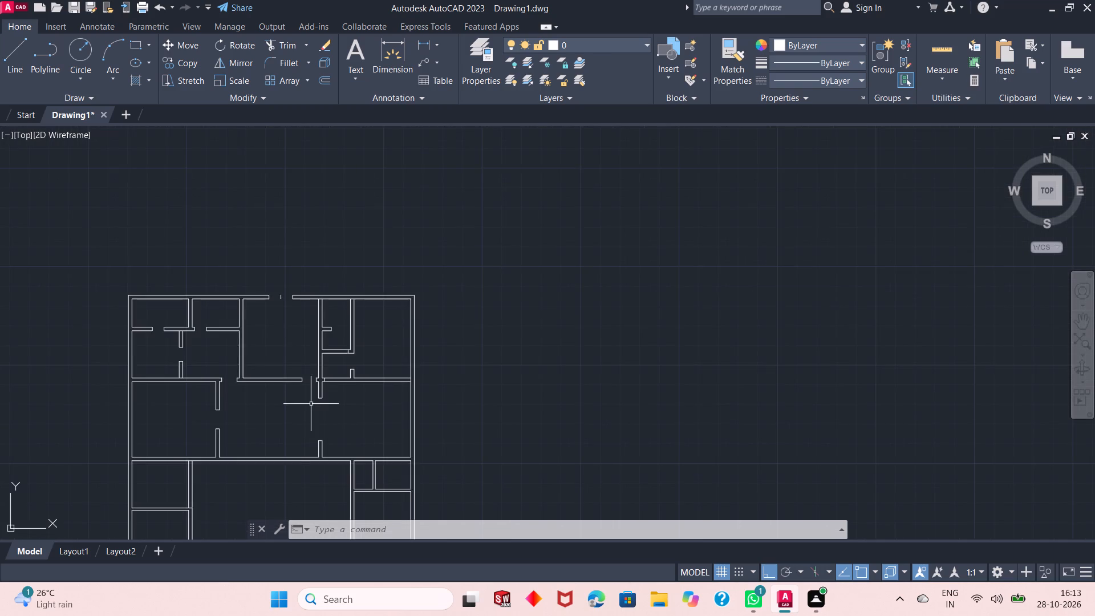
pyautogui.scroll(2, 309, 407)
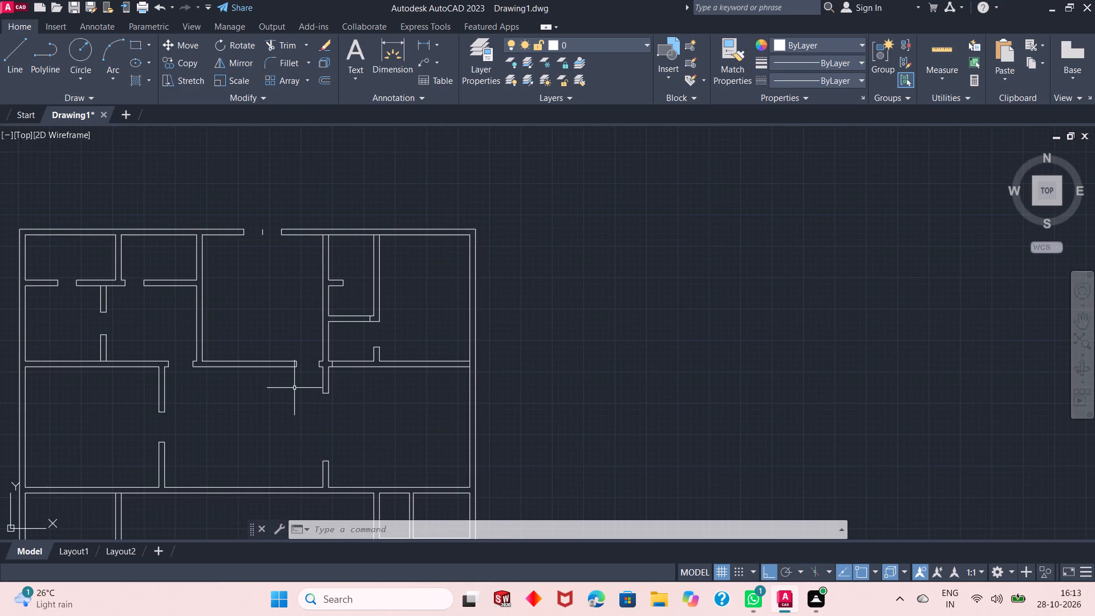
pyautogui.scroll(2, 386, 346)
pyautogui.scroll(-1, 366, 375)
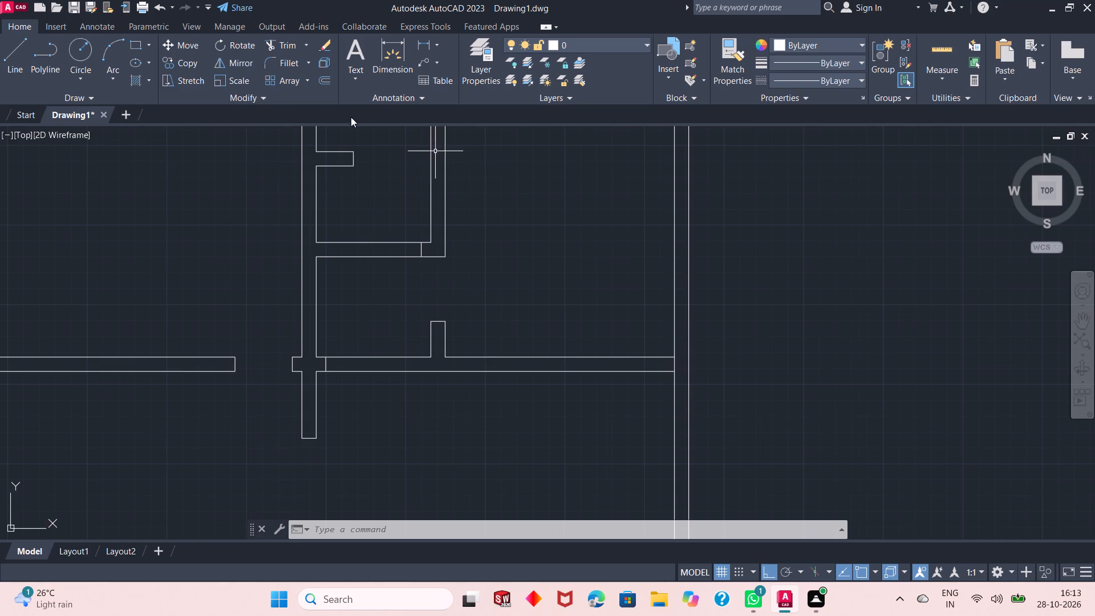
pyautogui.click(324, 82)
pyautogui.rightClick(470, 180)
pyautogui.click(487, 192)
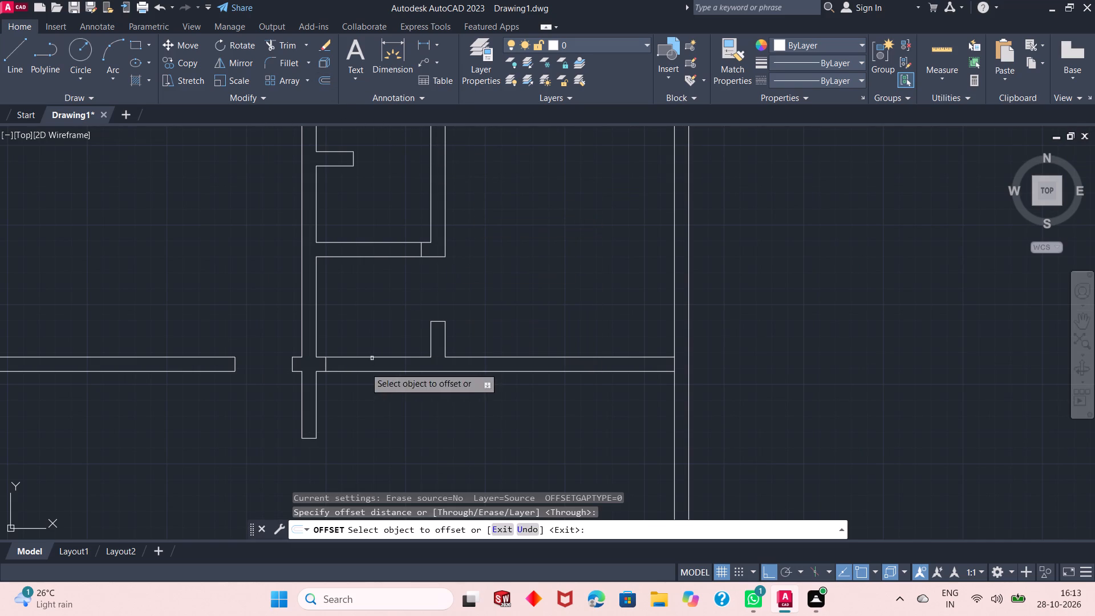
pyautogui.click(324, 367)
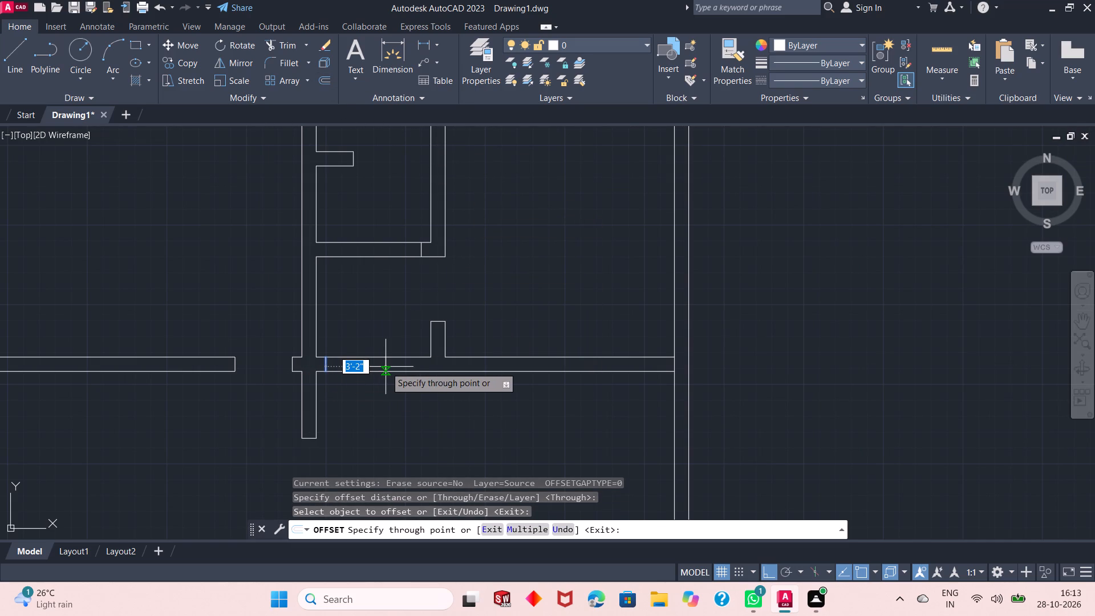
pyautogui.write("3'")
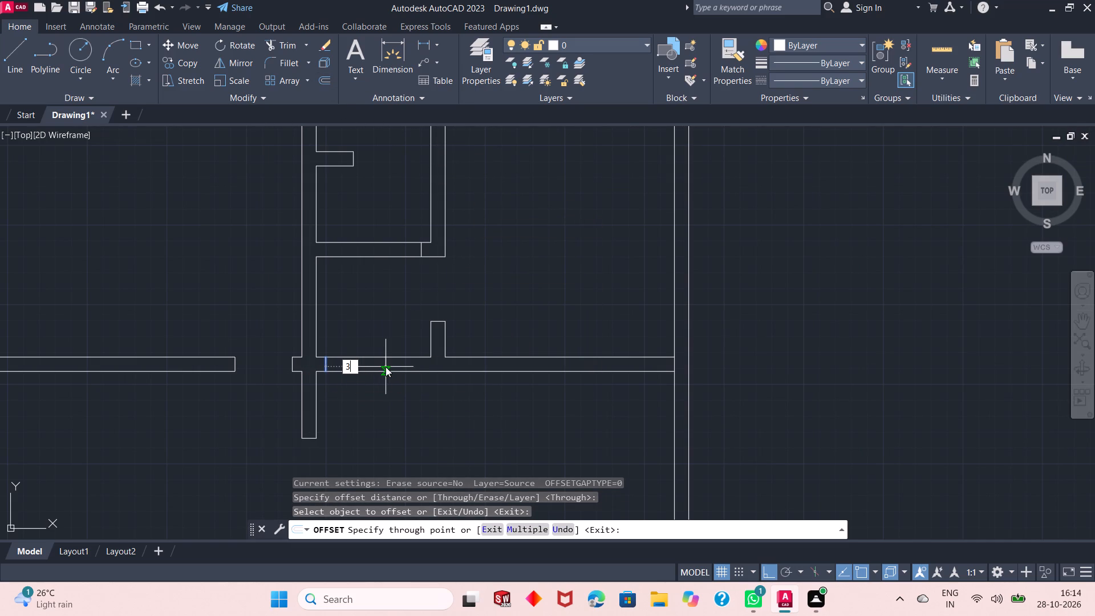
pyautogui.press('Return')
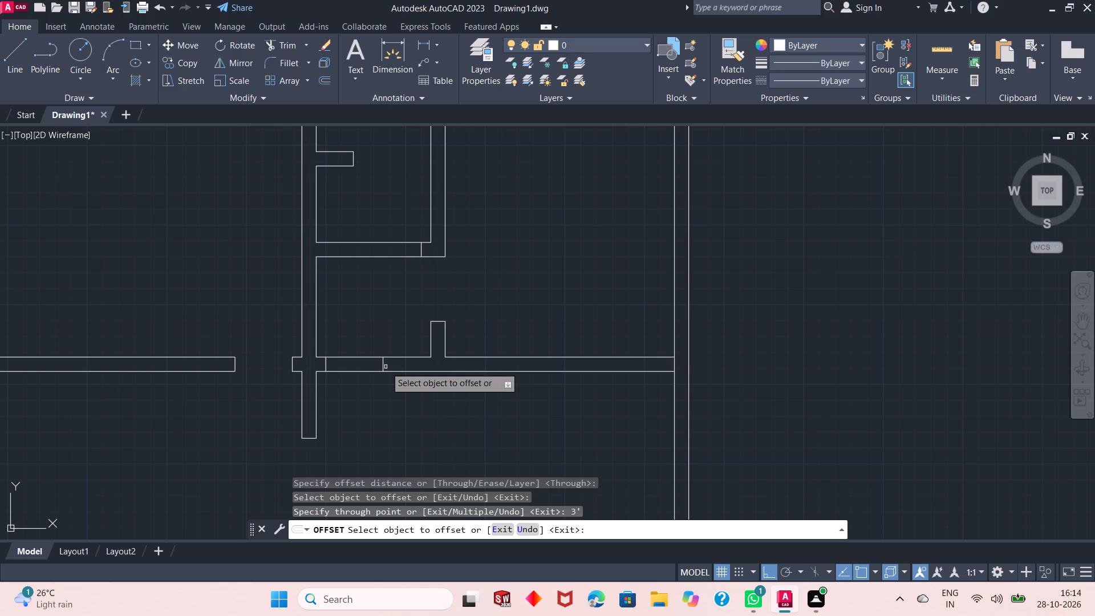
pyautogui.rightClick(399, 320)
pyautogui.click(404, 325)
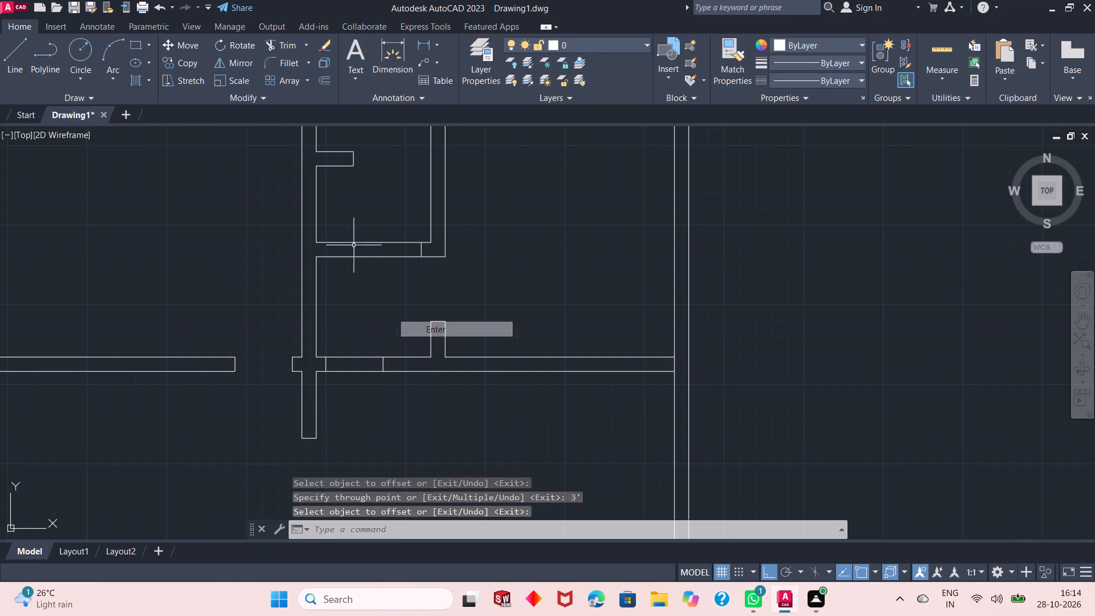
# Trim both wall lines between the two jambs just east of the wall crossing to open the doorway, and finish trimming.
pyautogui.click(277, 44)
pyautogui.click(320, 329)
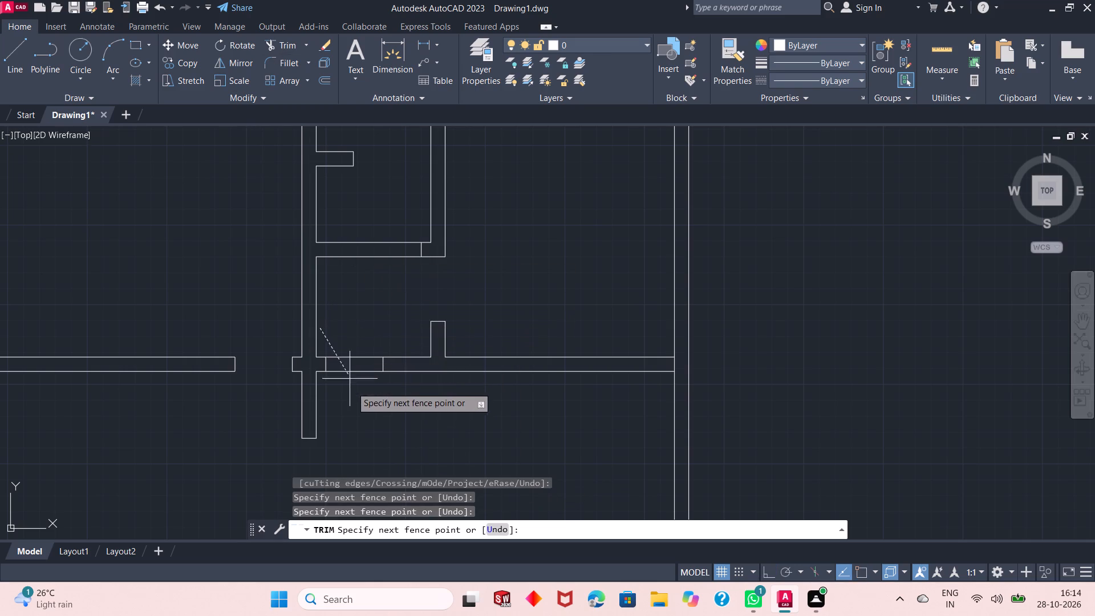
pyautogui.click(352, 399)
pyautogui.rightClick(374, 313)
pyautogui.click(393, 318)
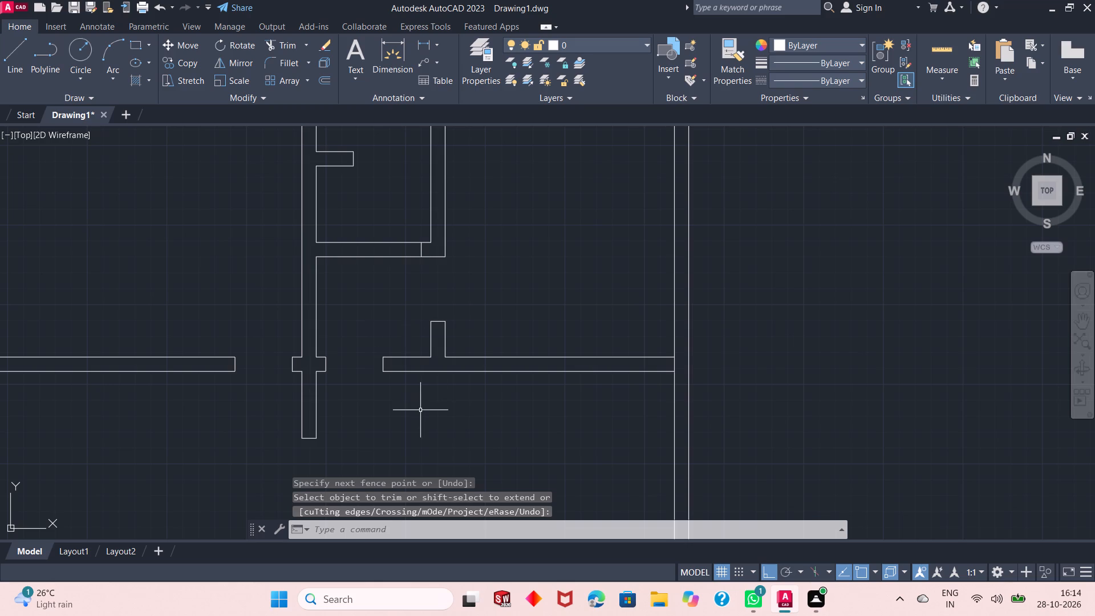
# Offset the jamb line near the east end of the small northeast room's south wall 2'6" west, and finish offsetting.
pyautogui.scroll(-1, 420, 410)
pyautogui.scroll(1, 423, 258)
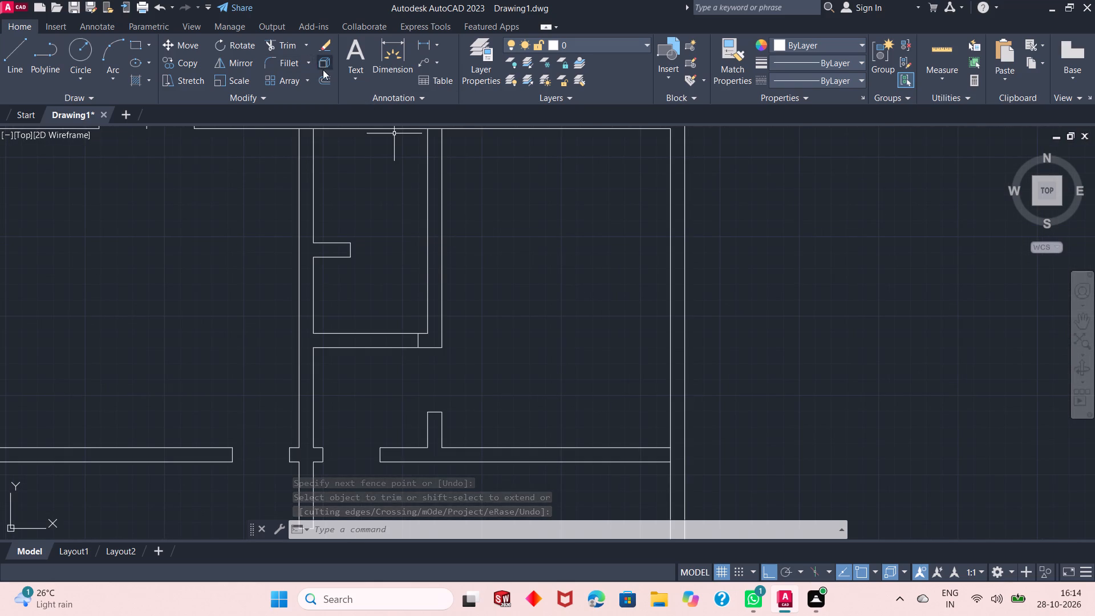
pyautogui.click(325, 76)
pyautogui.rightClick(277, 189)
pyautogui.click(285, 196)
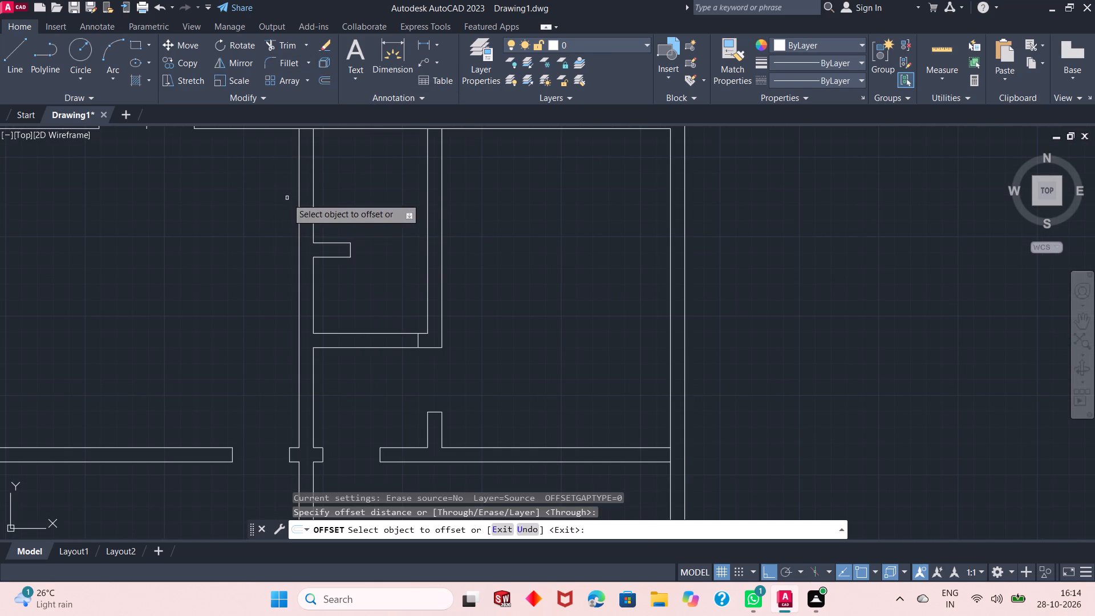
pyautogui.click(419, 342)
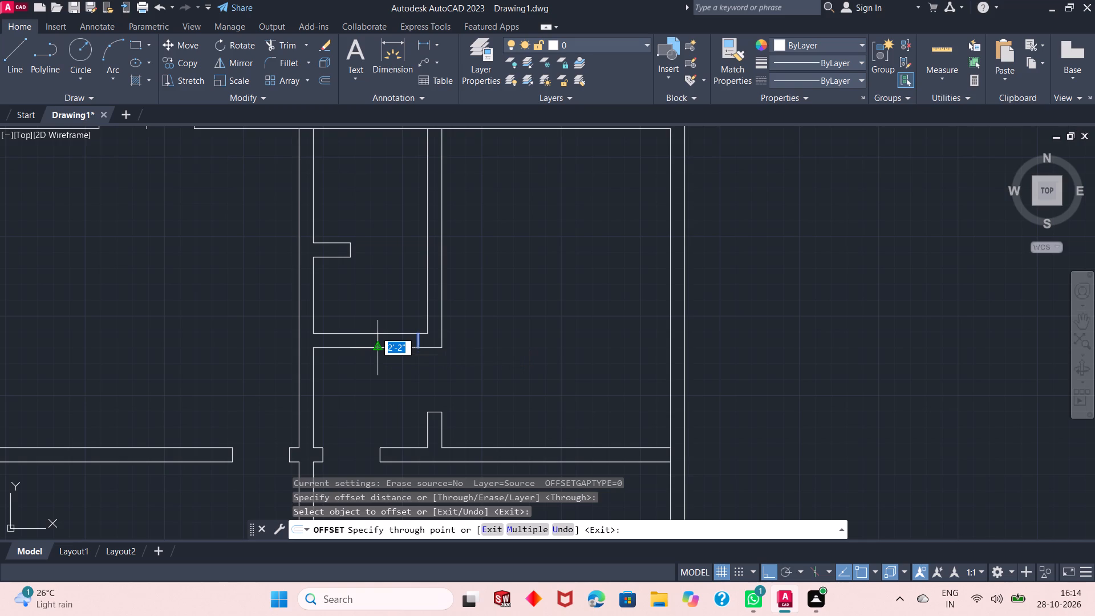
pyautogui.write('2\'6"')
pyautogui.press('Return')
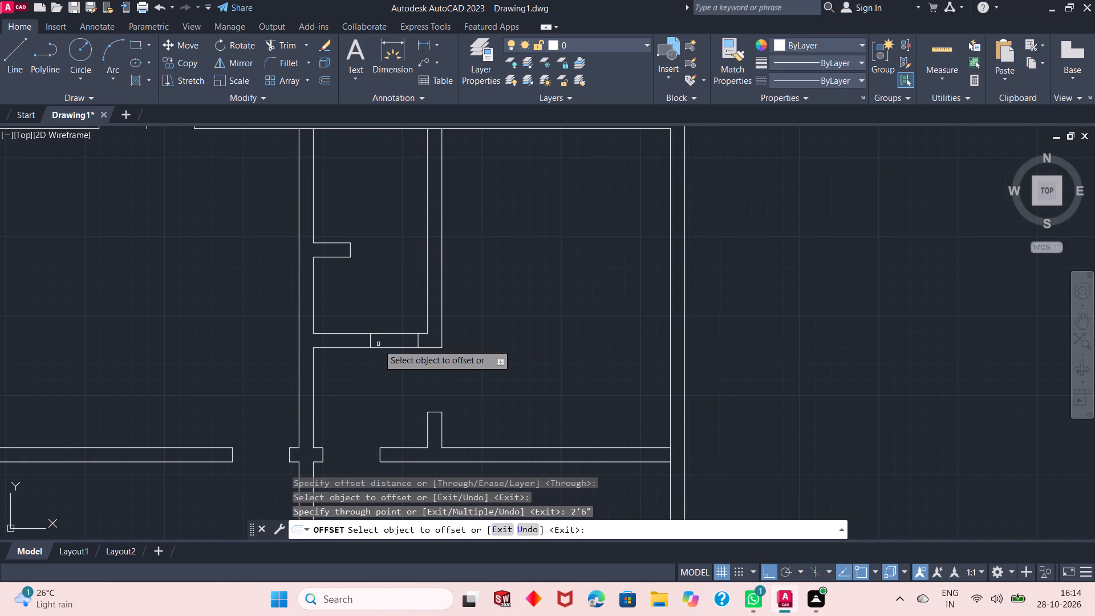
pyautogui.rightClick(393, 283)
pyautogui.click(408, 287)
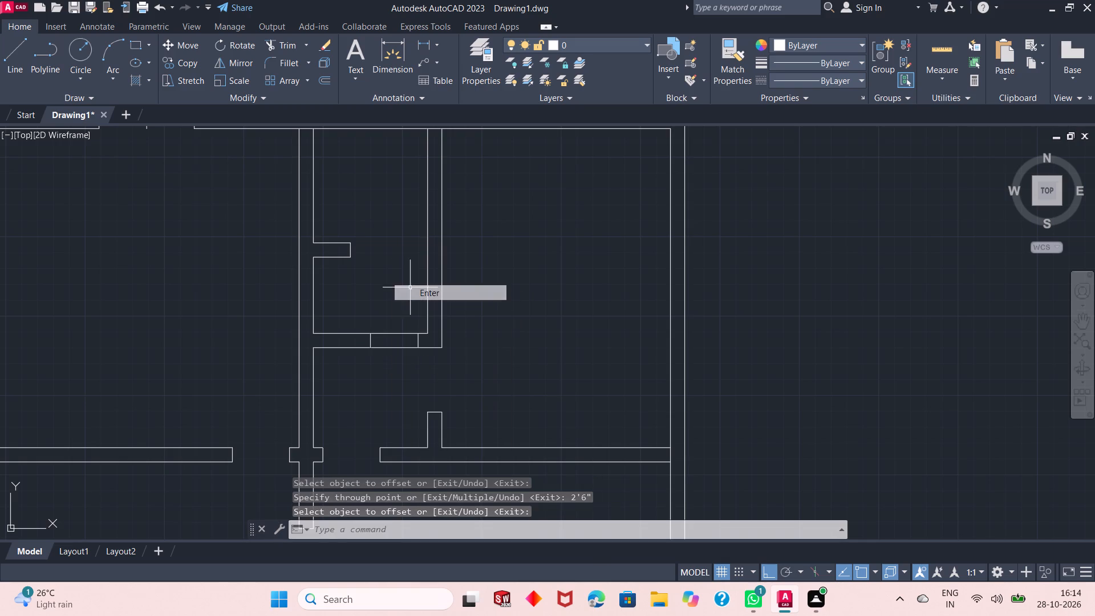
# Trim both wall lines between the two jambs in the small northeast room's south wall to open the doorway, and finish trimming.
pyautogui.click(272, 45)
pyautogui.click(382, 342)
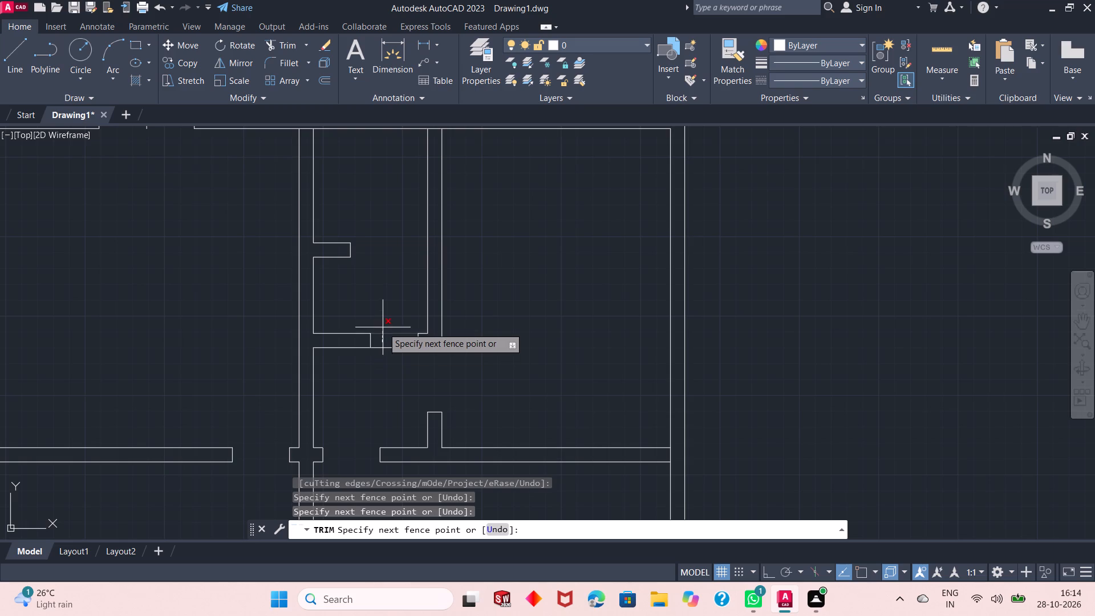
pyautogui.click(383, 327)
pyautogui.click(384, 331)
pyautogui.click(386, 369)
pyautogui.rightClick(386, 369)
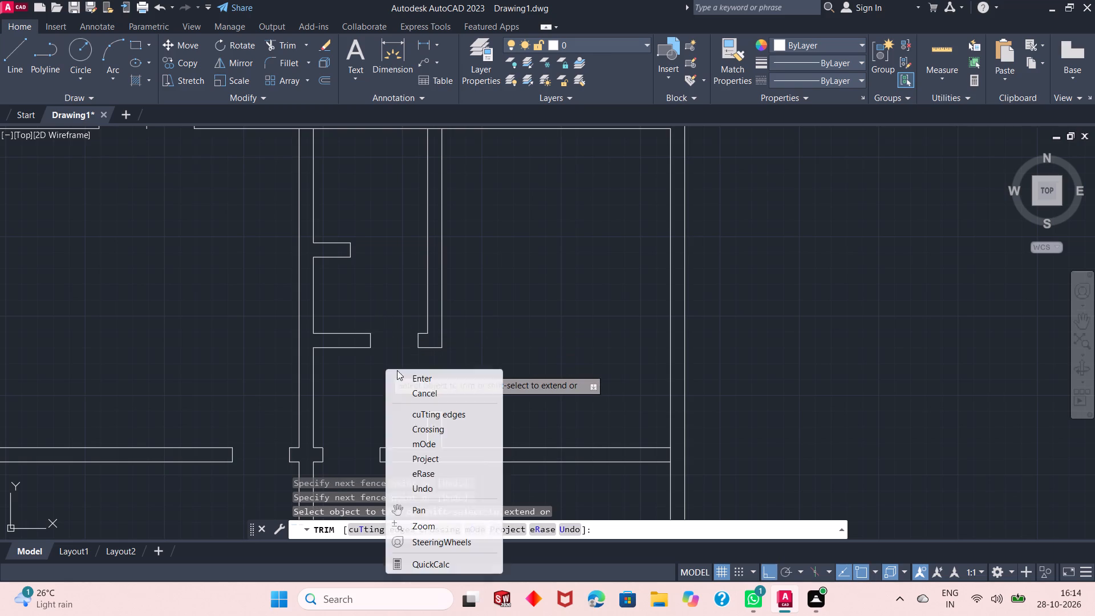
pyautogui.click(405, 374)
# Trim the north wall's inner line between the faces of the two northeast partition walls to open their junctions, and finish trimming.
pyautogui.scroll(-1, 372, 406)
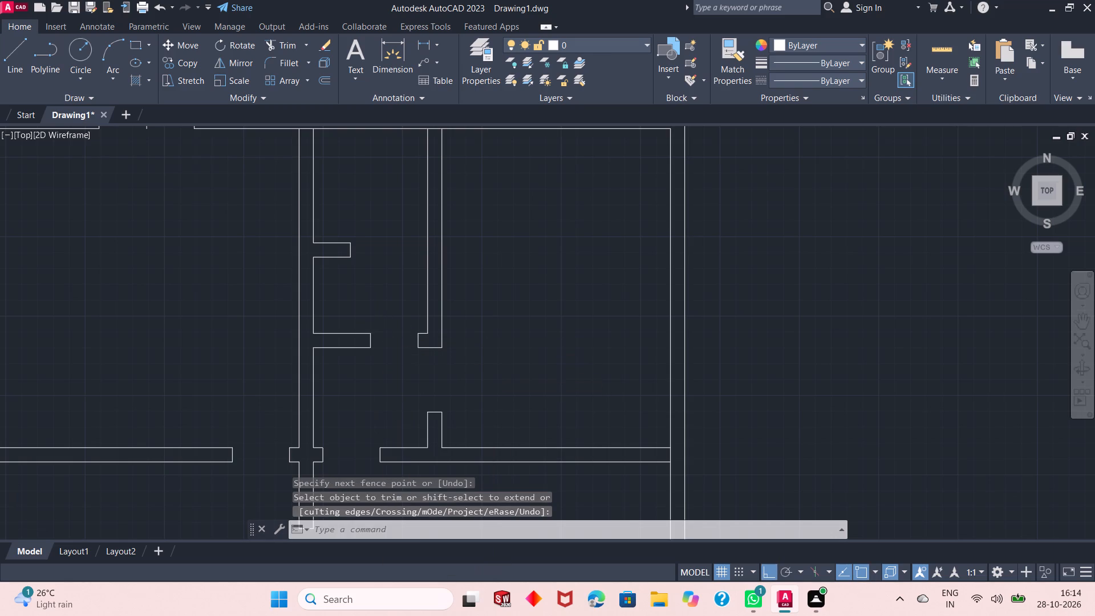
pyautogui.scroll(1, 353, 202)
pyautogui.rightClick(338, 153)
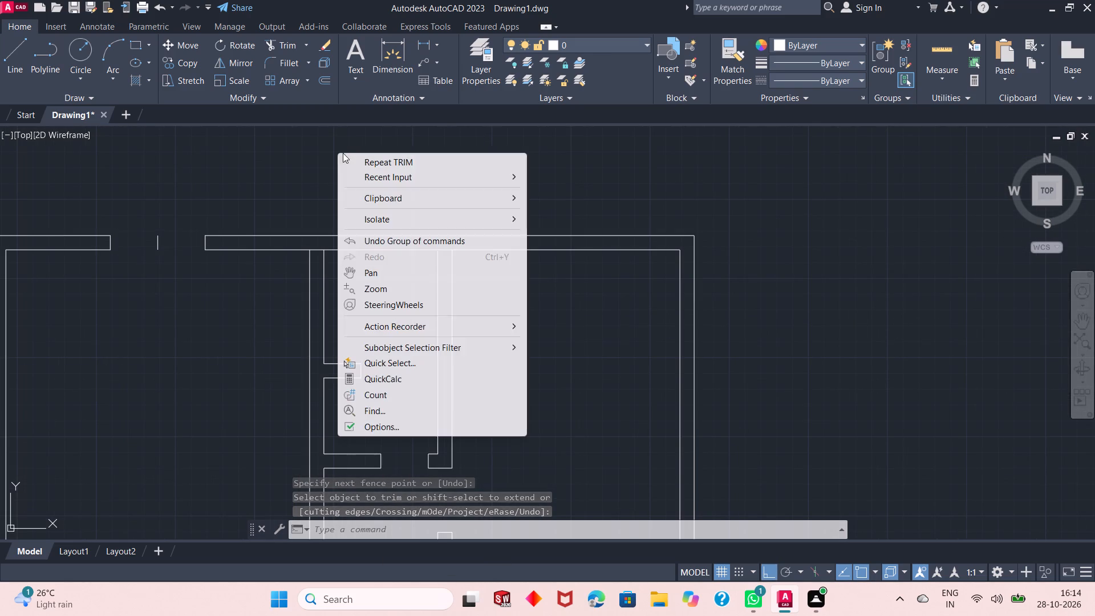
pyautogui.click(351, 154)
pyautogui.click(356, 165)
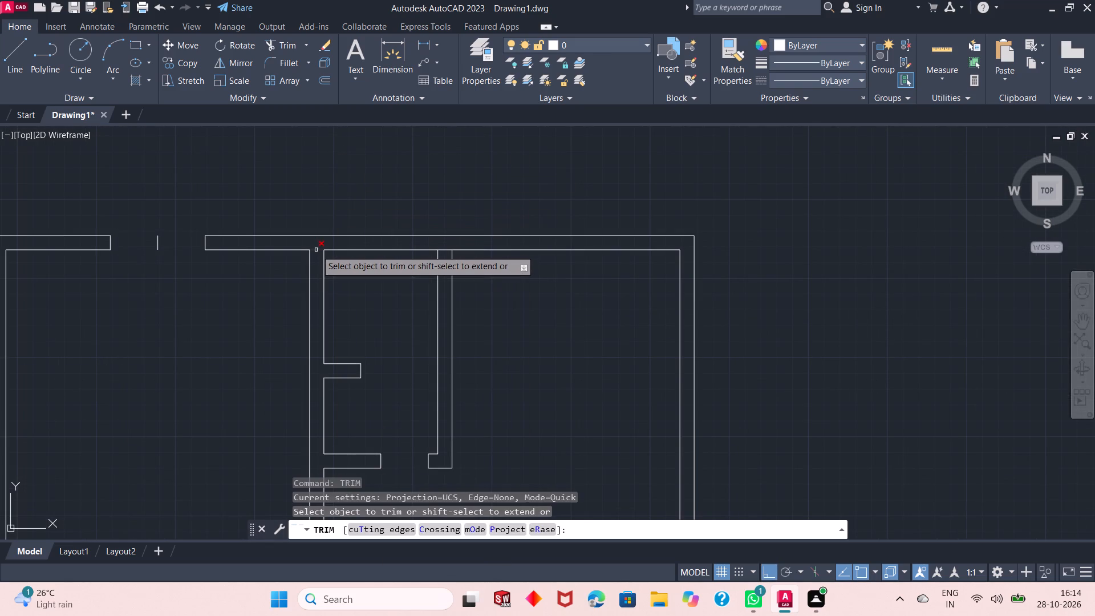
pyautogui.click(316, 250)
pyautogui.click(442, 251)
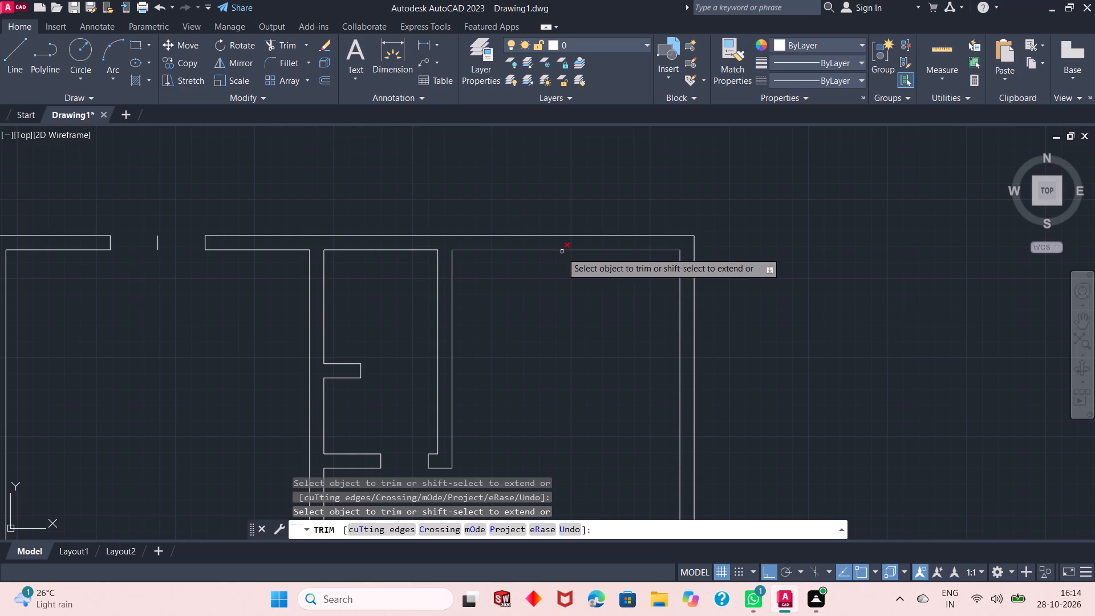
pyautogui.rightClick(486, 156)
pyautogui.click(501, 164)
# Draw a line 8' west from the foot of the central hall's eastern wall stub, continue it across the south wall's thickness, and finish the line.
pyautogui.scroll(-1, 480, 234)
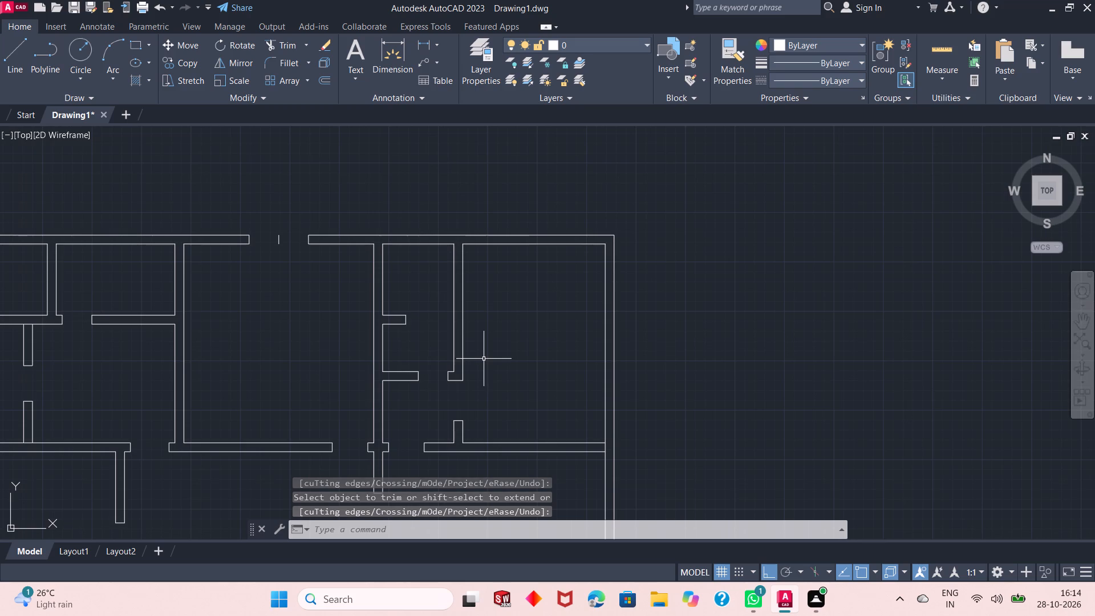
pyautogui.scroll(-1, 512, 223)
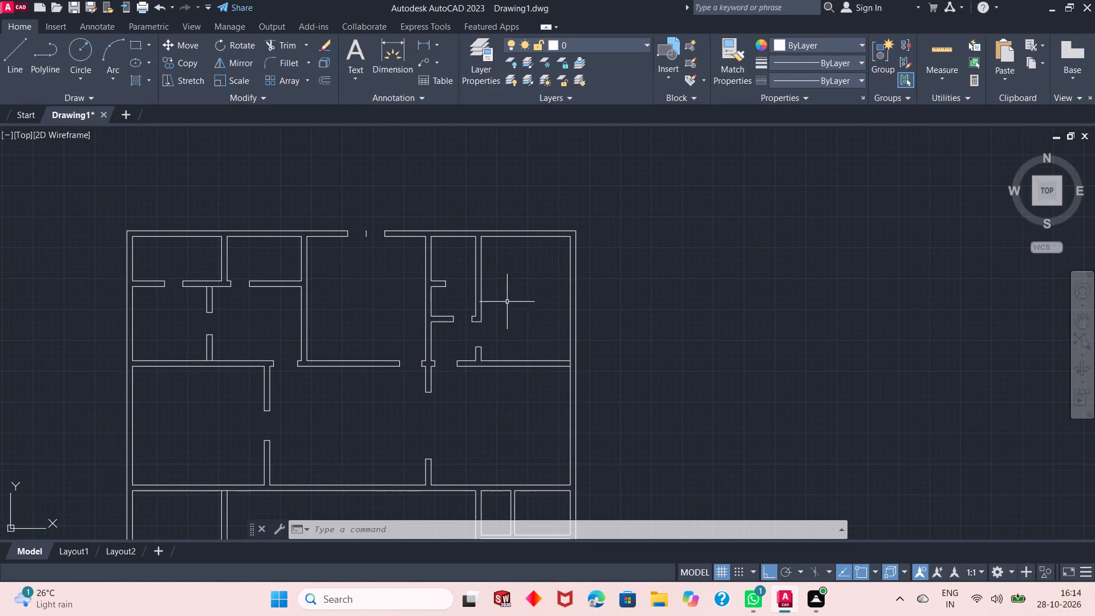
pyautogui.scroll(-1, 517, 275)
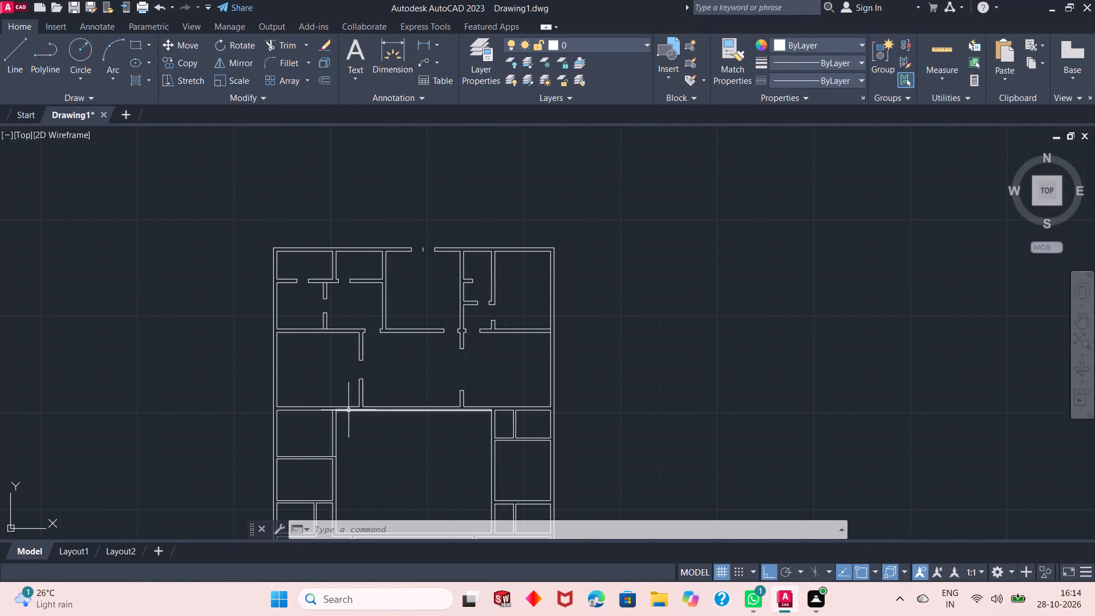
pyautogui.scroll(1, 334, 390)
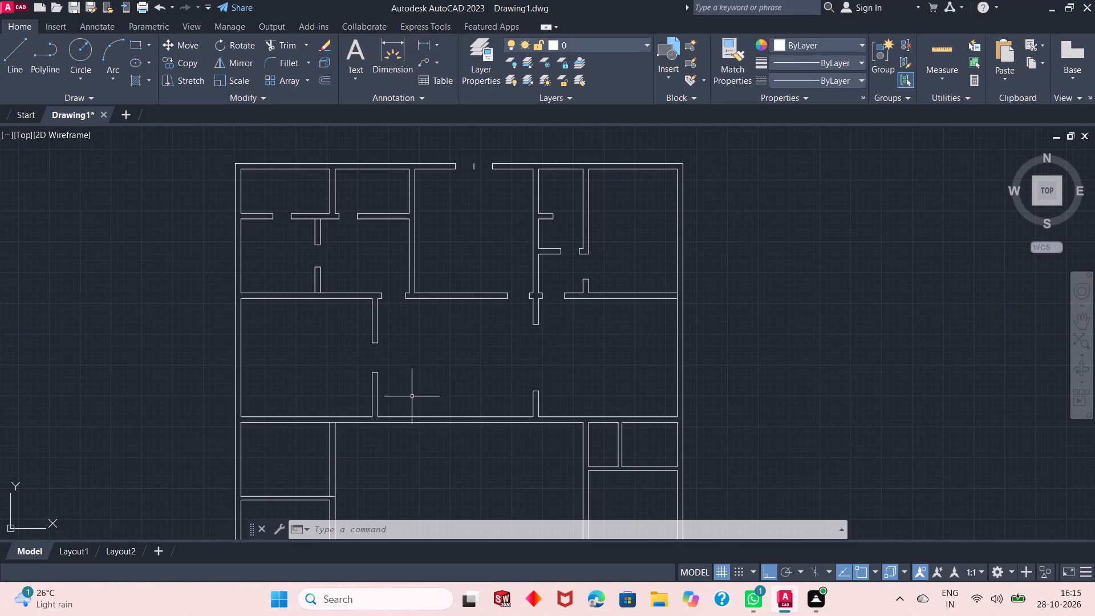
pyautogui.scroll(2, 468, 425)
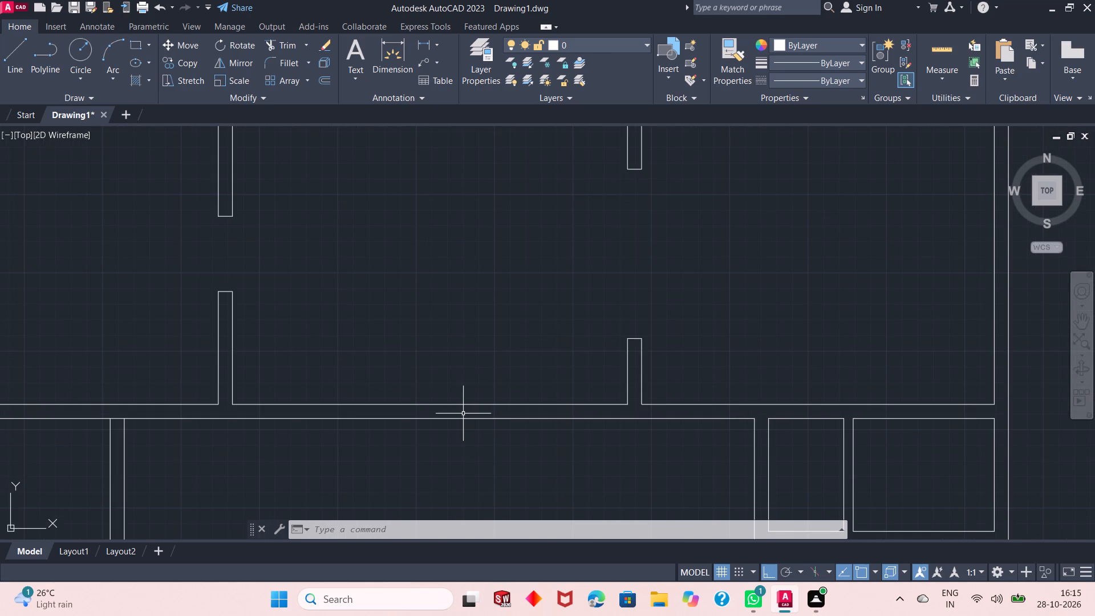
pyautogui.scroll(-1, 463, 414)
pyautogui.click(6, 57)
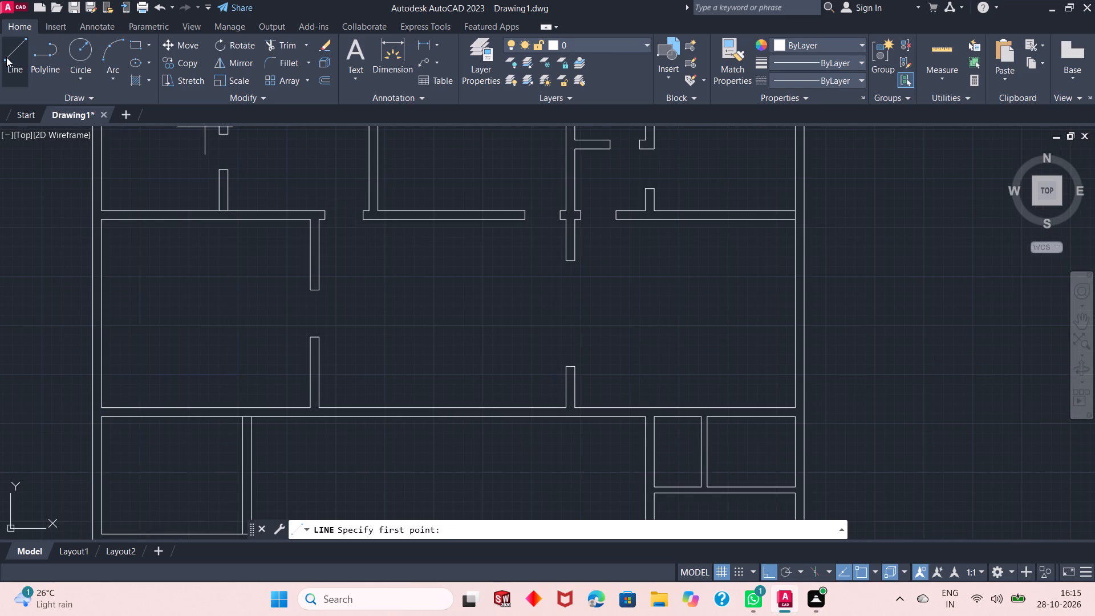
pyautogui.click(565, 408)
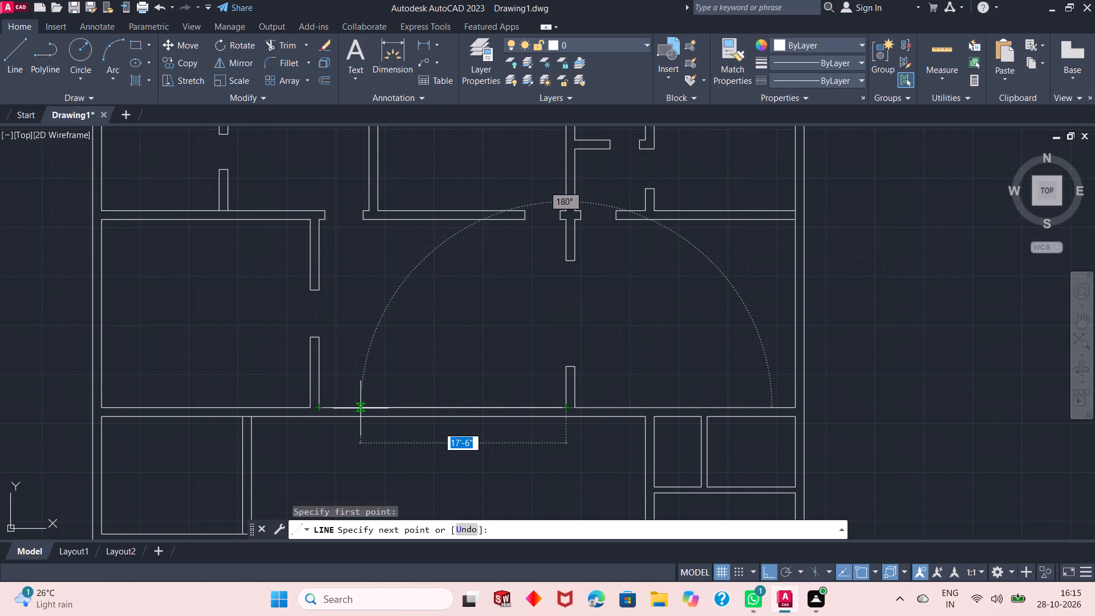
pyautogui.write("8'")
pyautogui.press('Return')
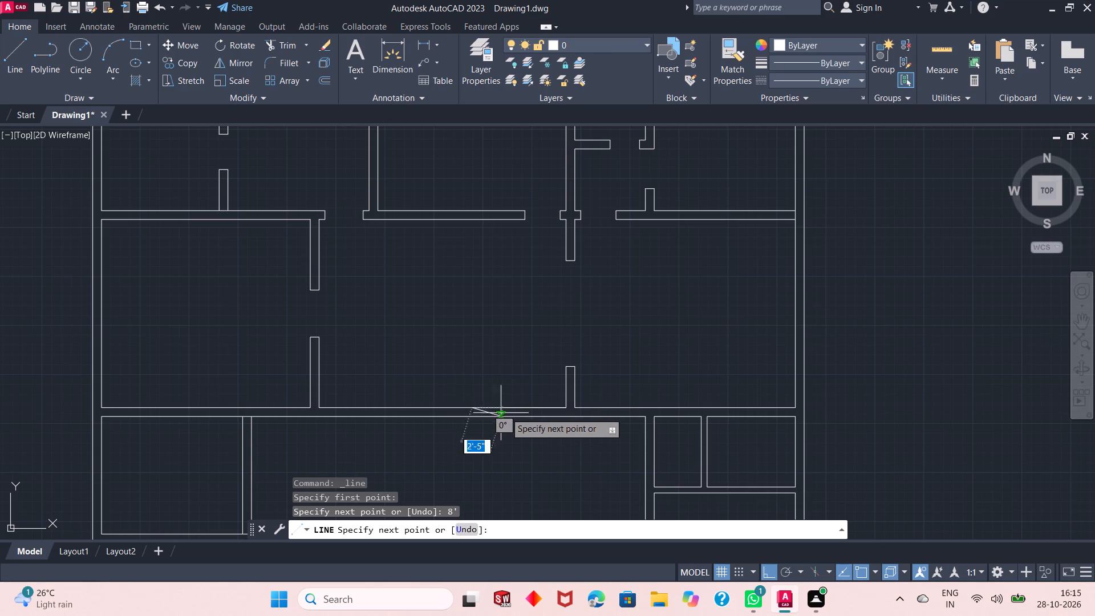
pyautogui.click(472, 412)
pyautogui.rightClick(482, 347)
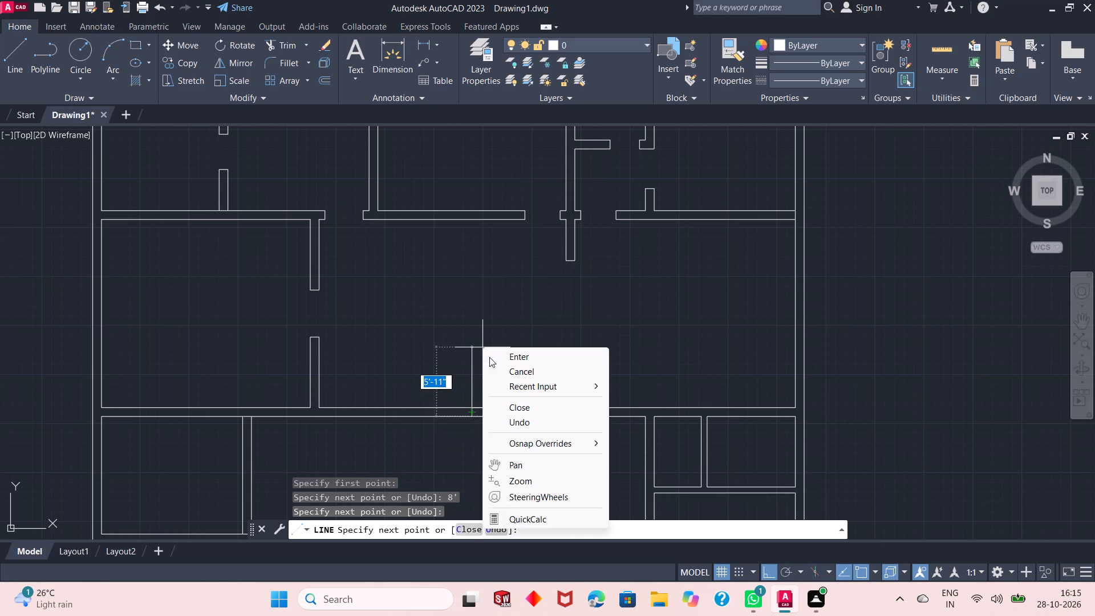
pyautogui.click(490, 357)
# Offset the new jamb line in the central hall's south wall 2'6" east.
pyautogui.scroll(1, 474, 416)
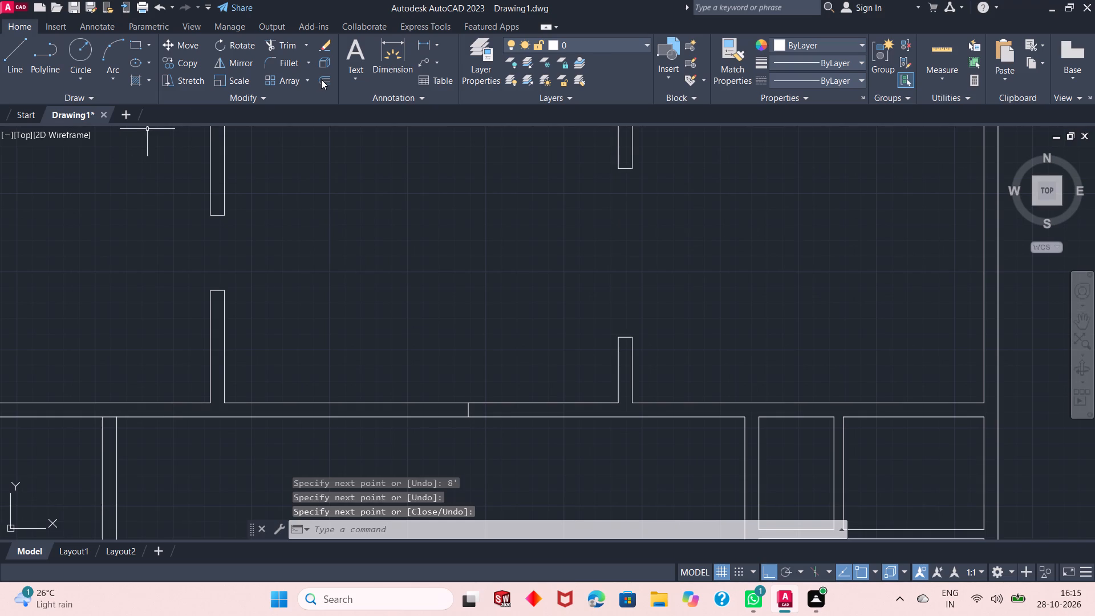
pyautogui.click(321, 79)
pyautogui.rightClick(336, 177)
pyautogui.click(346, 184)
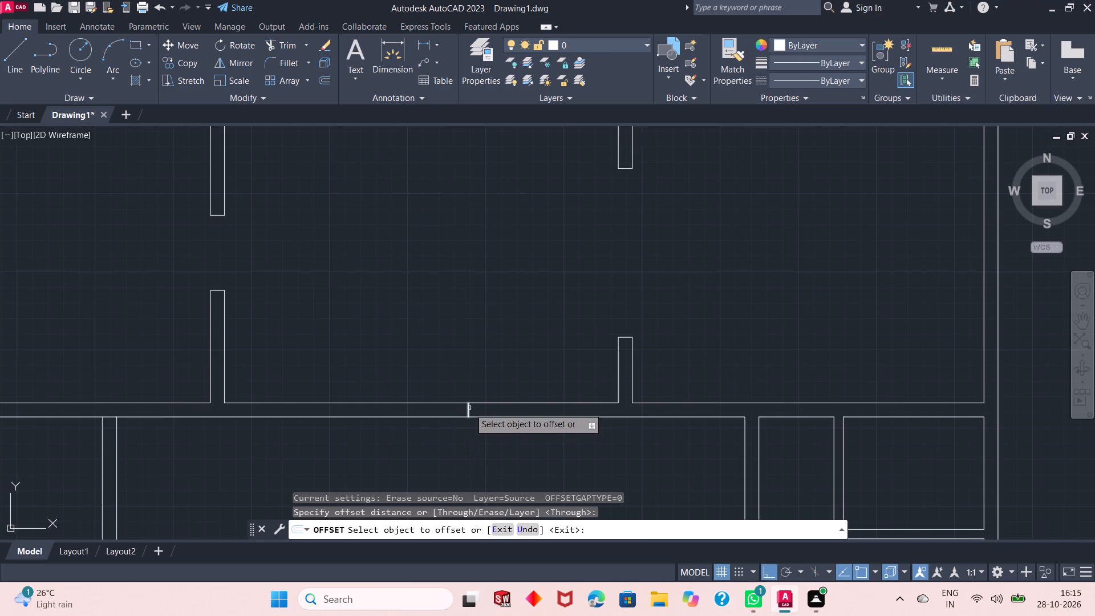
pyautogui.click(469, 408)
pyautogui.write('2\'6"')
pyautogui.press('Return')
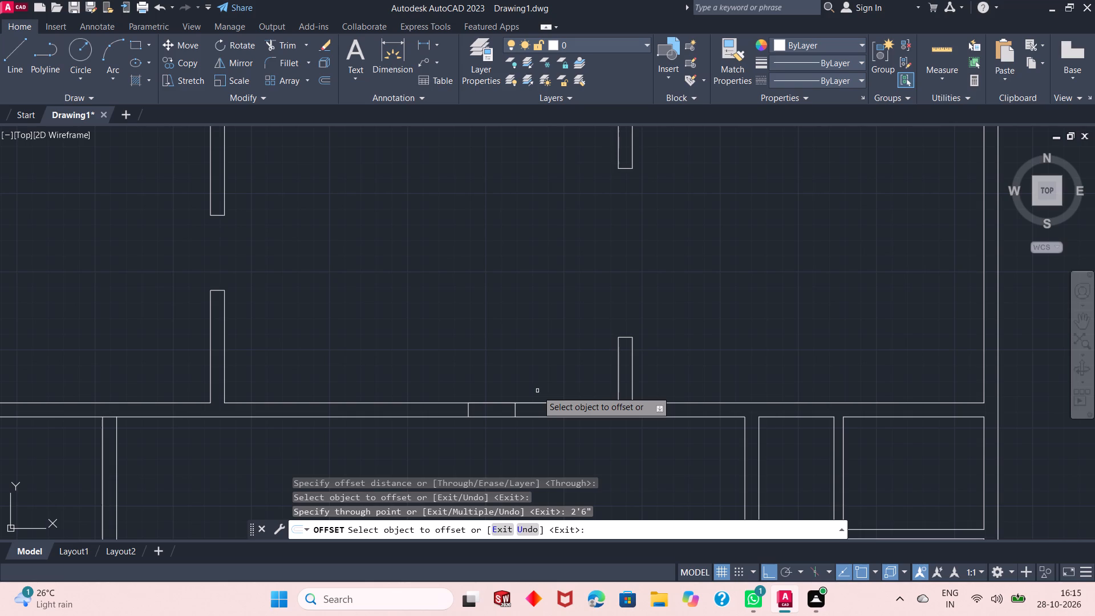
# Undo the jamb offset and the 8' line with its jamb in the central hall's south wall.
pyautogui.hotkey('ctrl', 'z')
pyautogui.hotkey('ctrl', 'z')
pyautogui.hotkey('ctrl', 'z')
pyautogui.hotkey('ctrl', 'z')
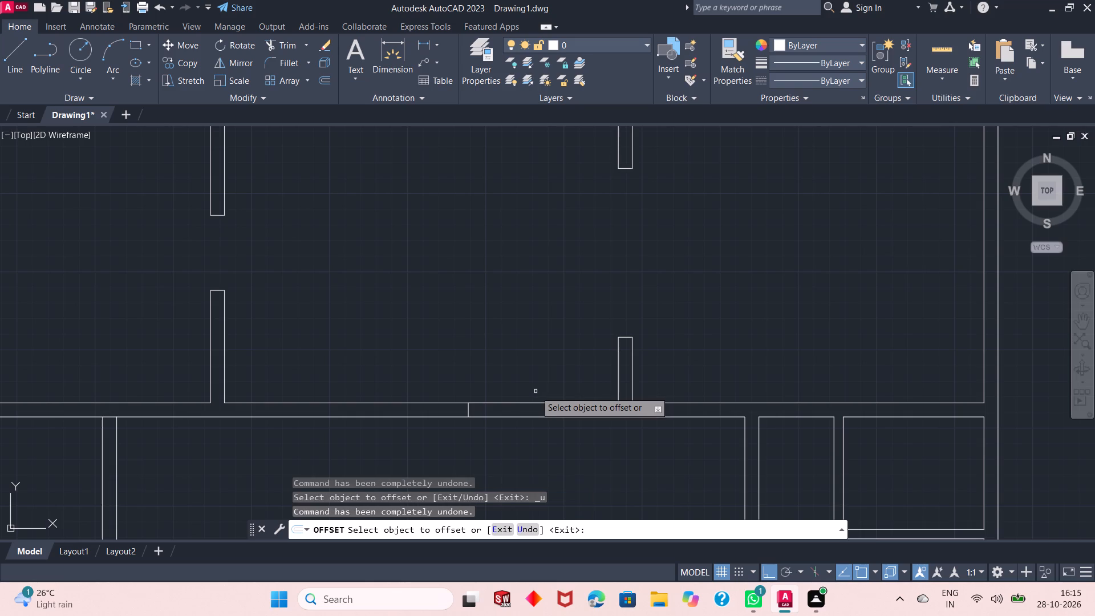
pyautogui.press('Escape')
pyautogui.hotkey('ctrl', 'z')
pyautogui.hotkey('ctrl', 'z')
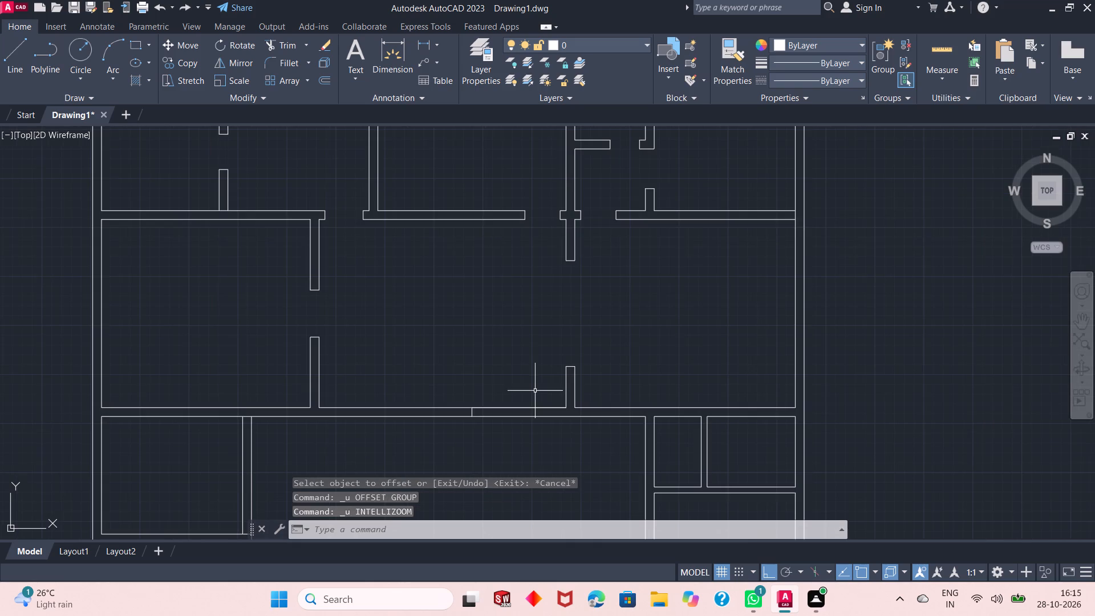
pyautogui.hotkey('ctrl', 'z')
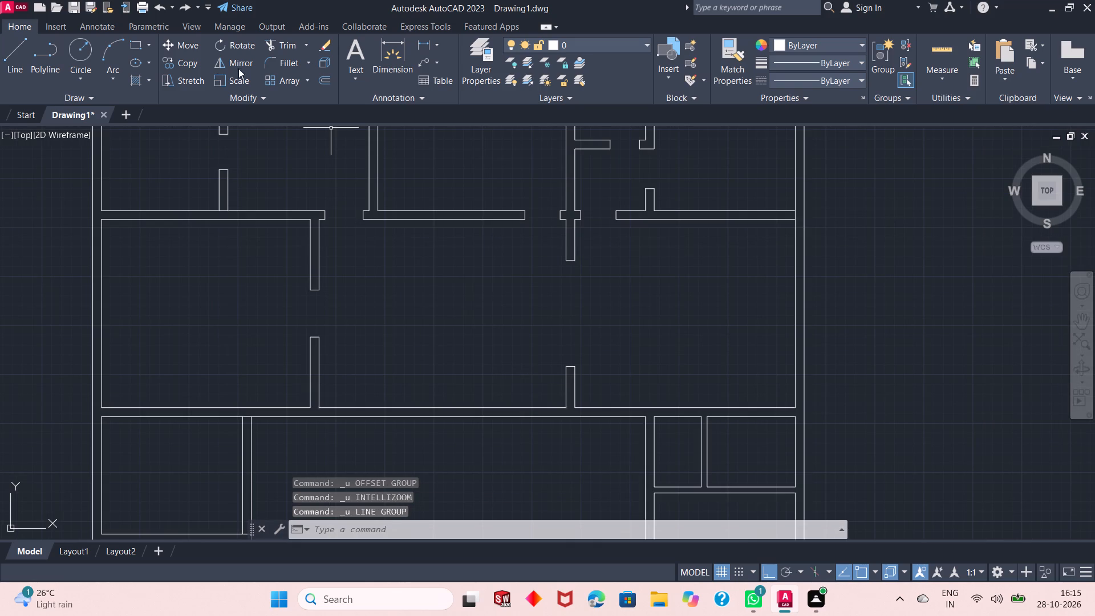
# Draw a line 10' west from the foot of the central hall's eastern wall stub, continue it across the south wall's thickness, and finish the line.
pyautogui.click(2, 63)
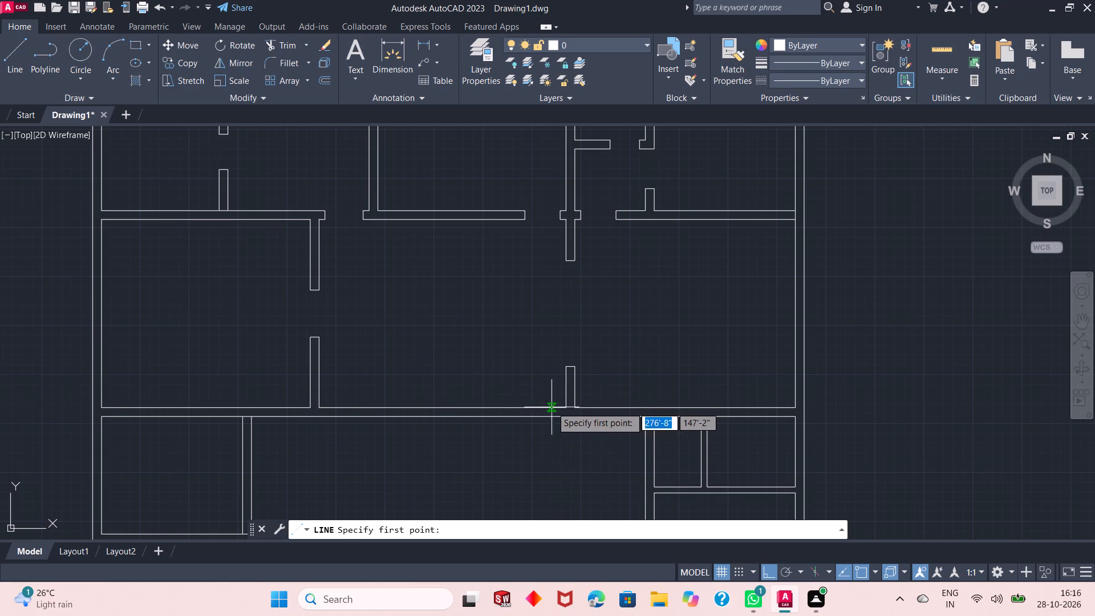
pyautogui.click(565, 407)
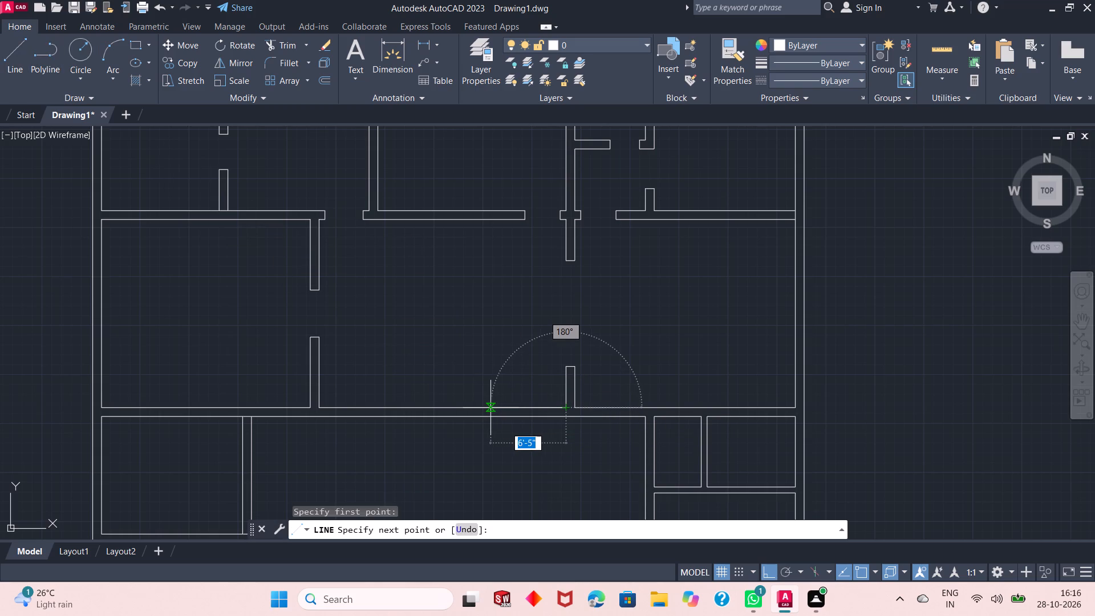
pyautogui.write("10'")
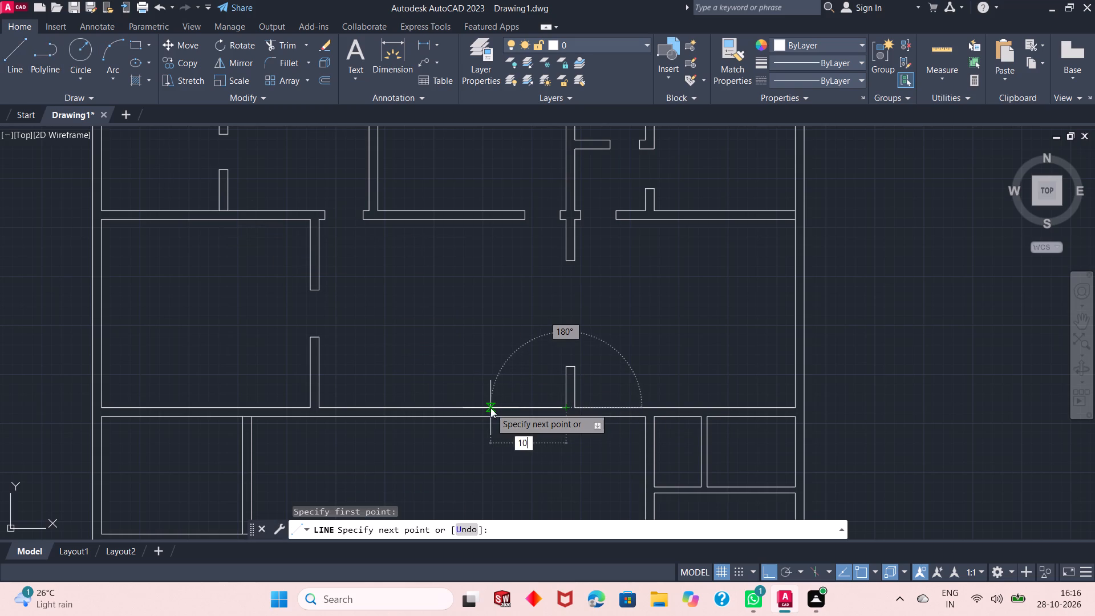
pyautogui.press('Return')
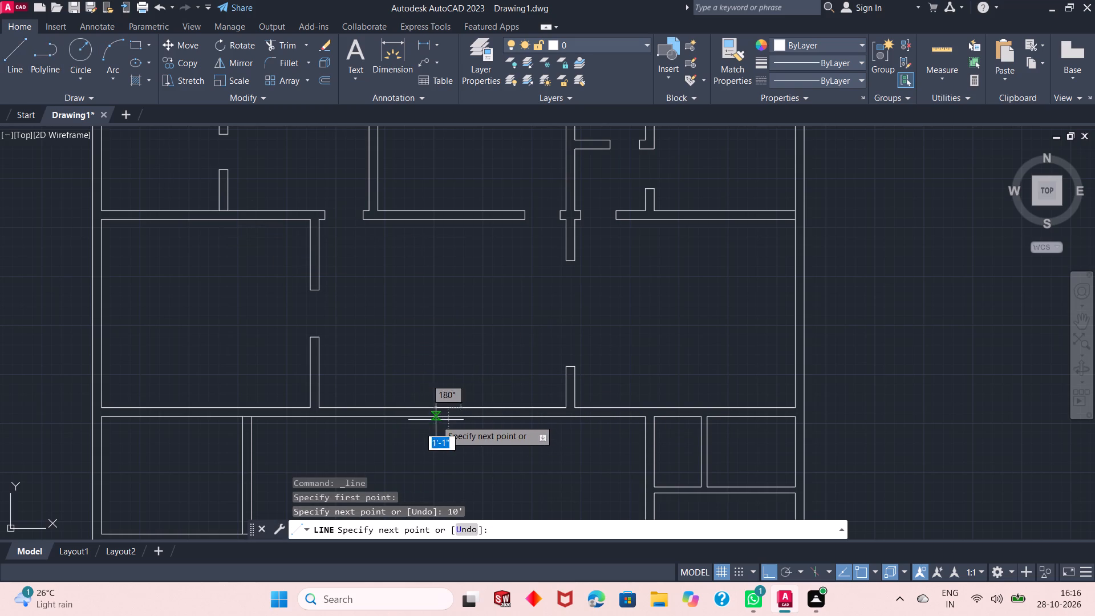
pyautogui.scroll(3, 451, 419)
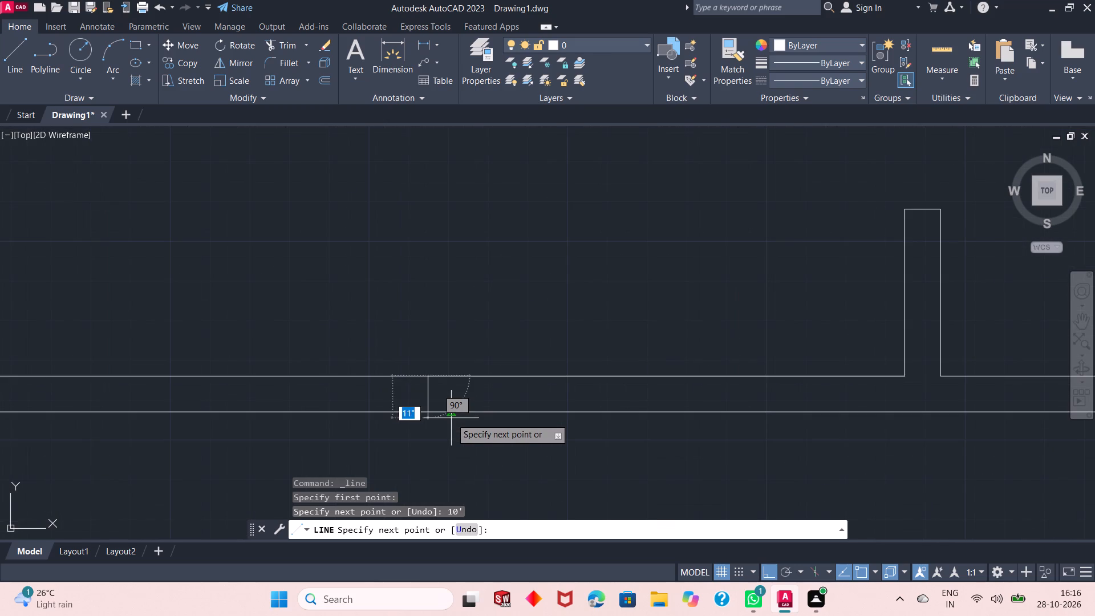
pyautogui.click(433, 415)
pyautogui.rightClick(439, 302)
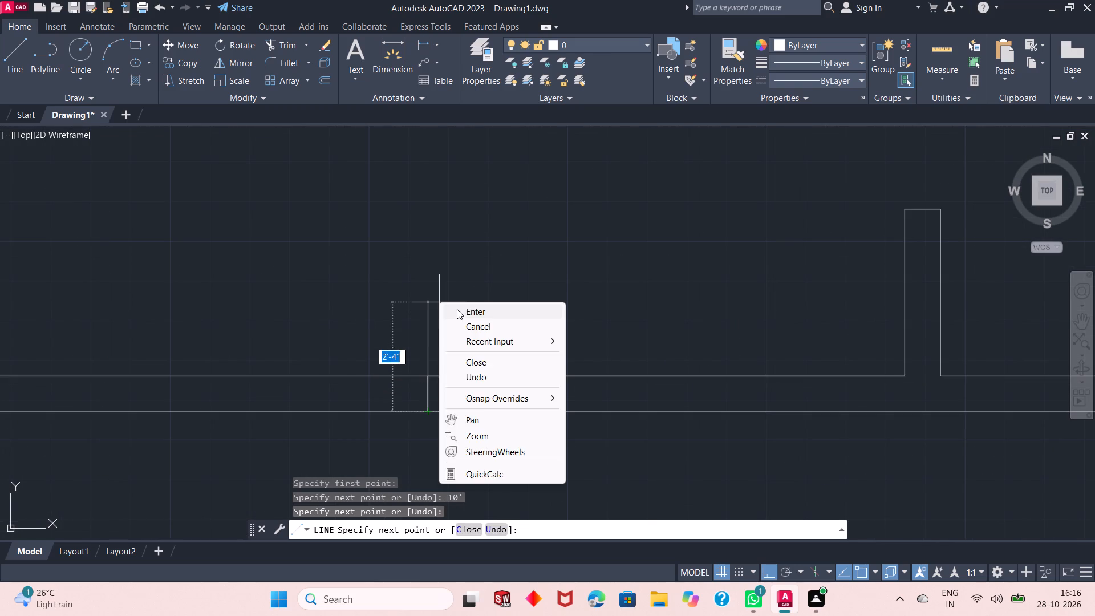
pyautogui.click(459, 309)
# Erase the 10' guide line along the central hall's south wall.
pyautogui.click(519, 378)
pyautogui.rightClick(519, 289)
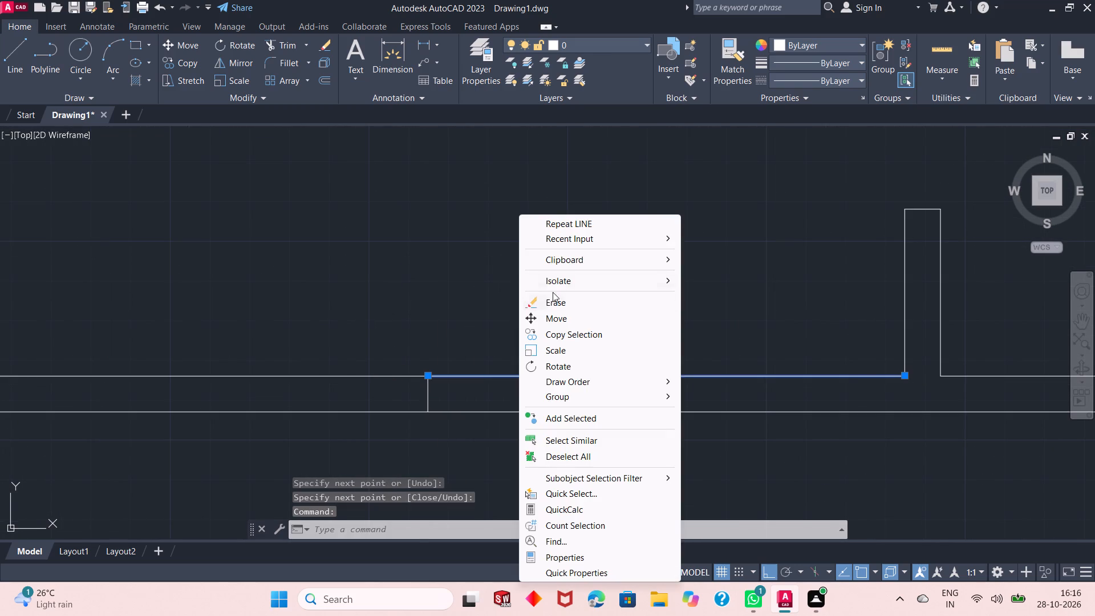
pyautogui.click(555, 306)
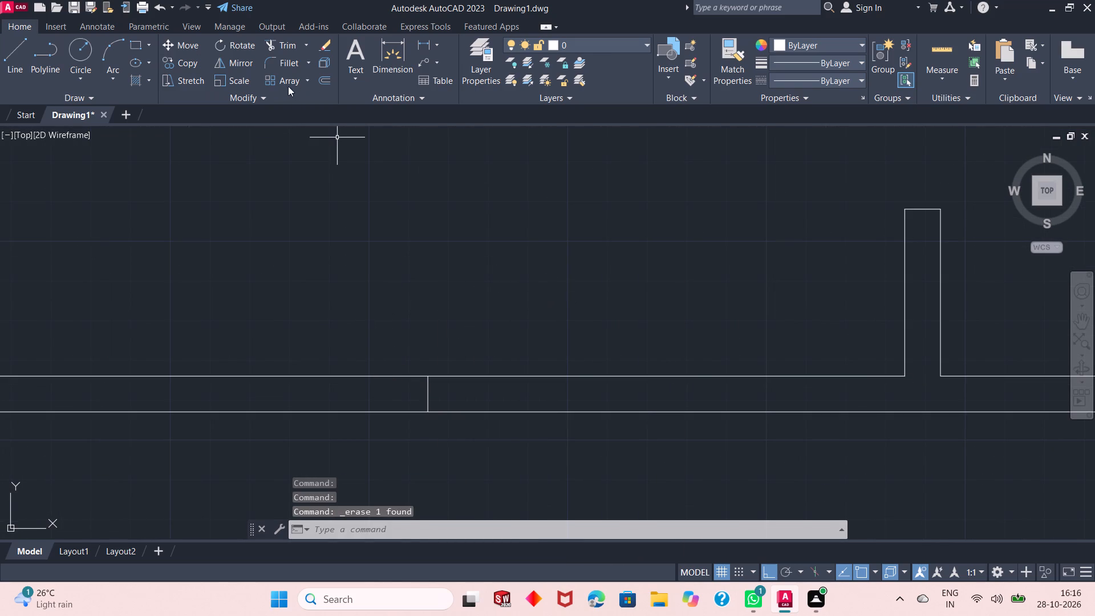
# Offset the short line across the central hall's south wall 2'6" to the east and 2'6" to the west, and finish offsetting.
pyautogui.click(317, 80)
pyautogui.rightClick(306, 180)
pyautogui.click(321, 189)
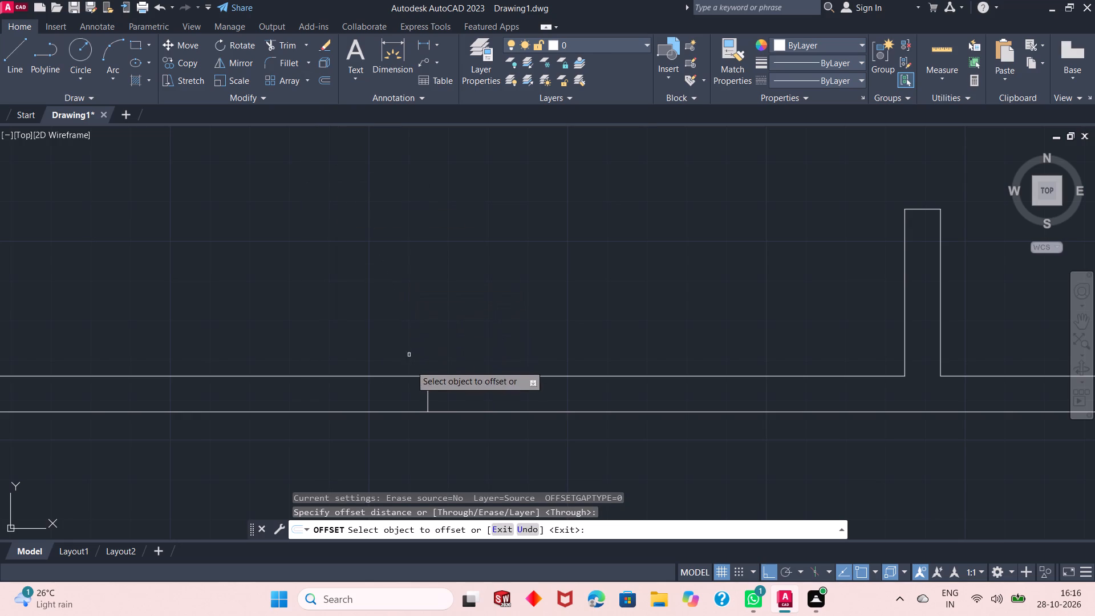
pyautogui.click(427, 402)
pyautogui.write('2\'6"')
pyautogui.press('Return')
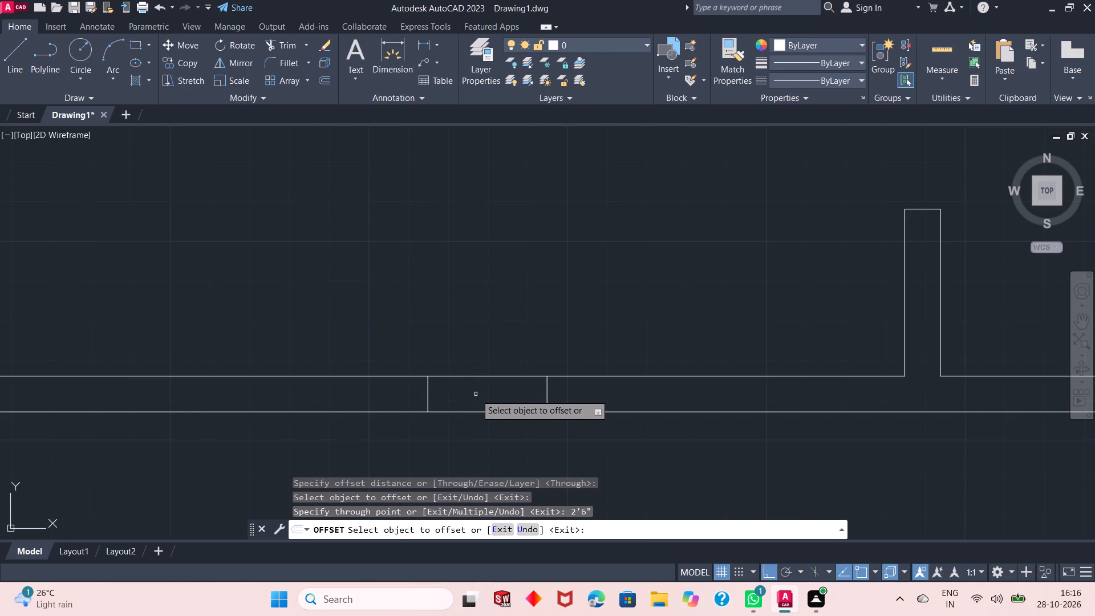
pyautogui.click(429, 400)
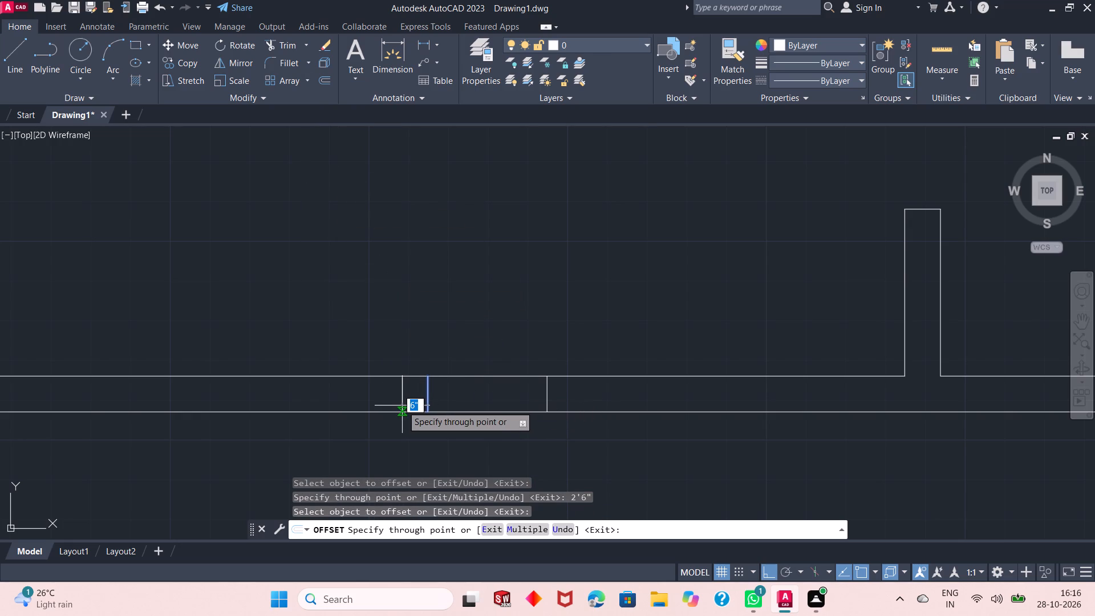
pyautogui.write('2\'6"')
pyautogui.press('Return')
pyautogui.rightClick(415, 278)
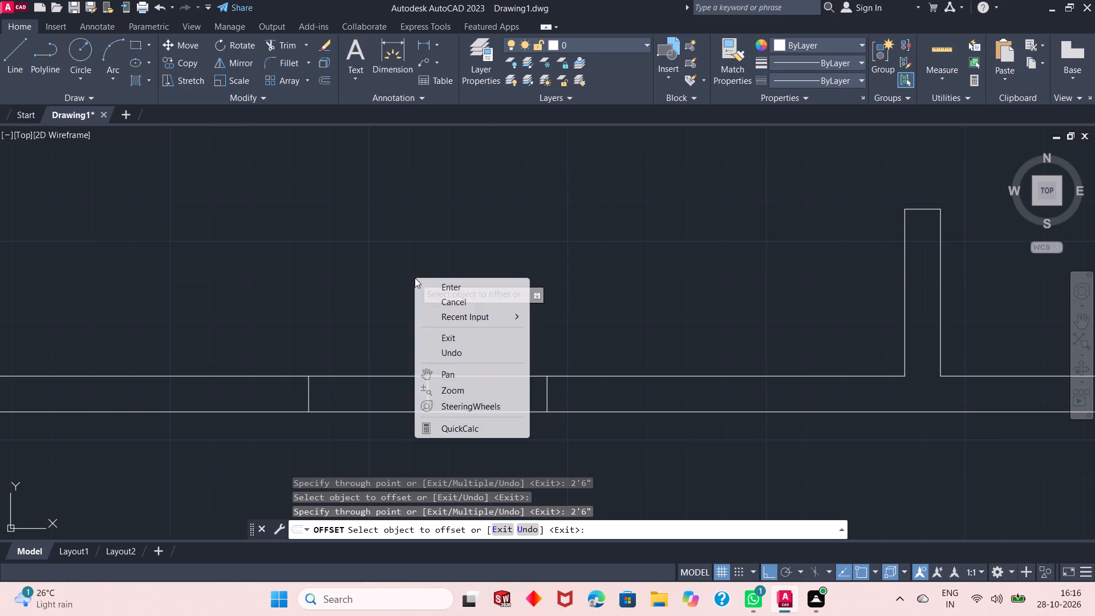
pyautogui.click(424, 285)
# Trim both wall lines between the two outer jambs in the central hall's south wall to open the doorway, and finish trimming.
pyautogui.click(289, 47)
pyautogui.moveTo(351, 270); pyautogui.dragTo(354, 281)
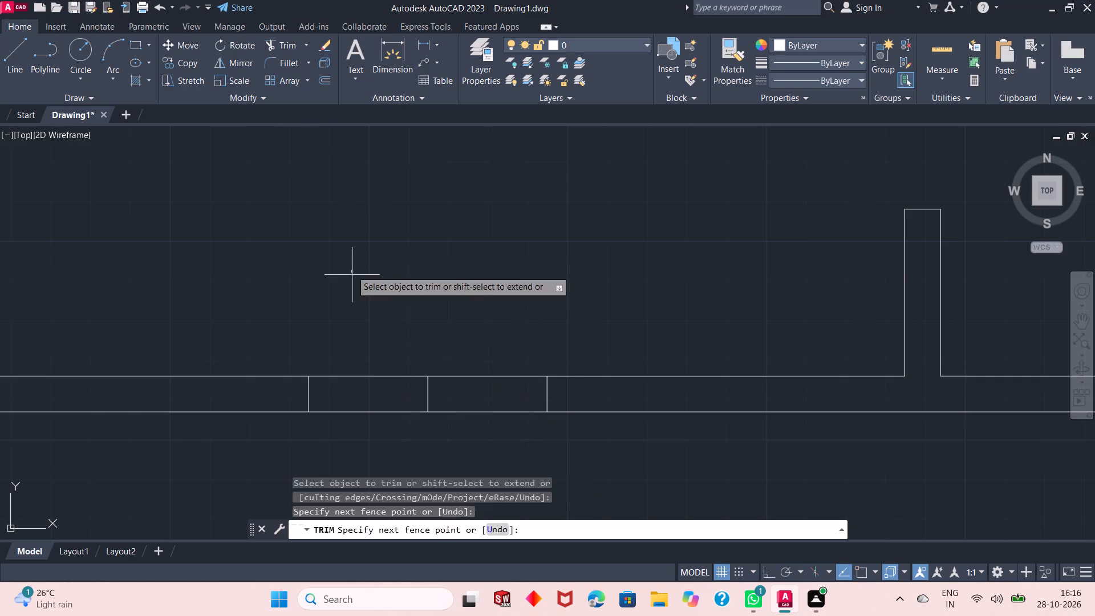
pyautogui.click(376, 460)
pyautogui.moveTo(436, 313); pyautogui.dragTo(441, 314)
pyautogui.click(489, 465)
pyautogui.rightClick(449, 254)
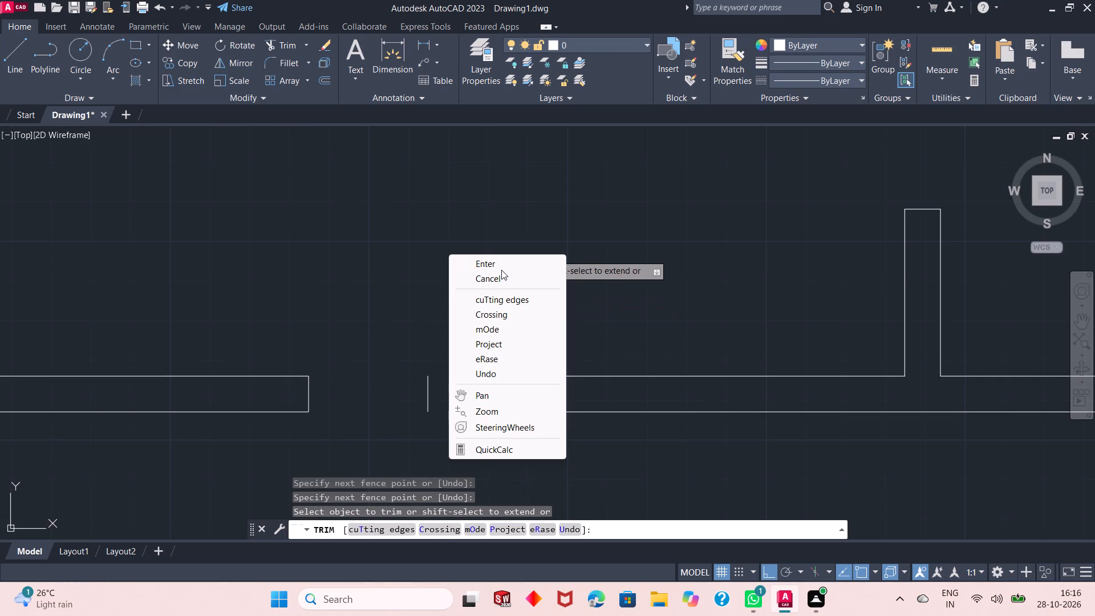
pyautogui.click(501, 264)
pyautogui.scroll(-2, 500, 352)
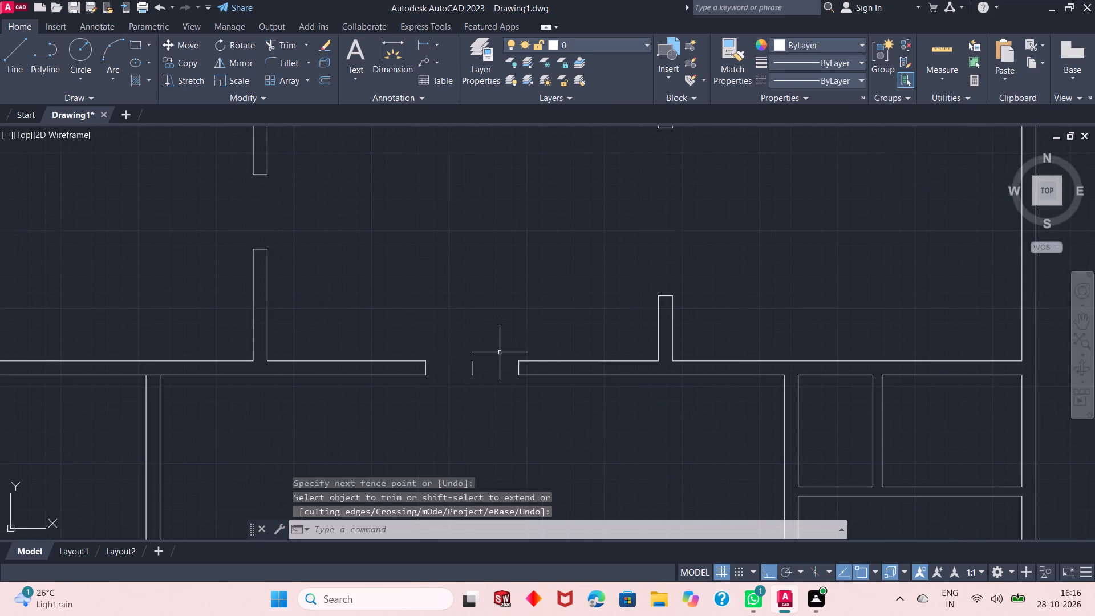
pyautogui.scroll(-1, 483, 369)
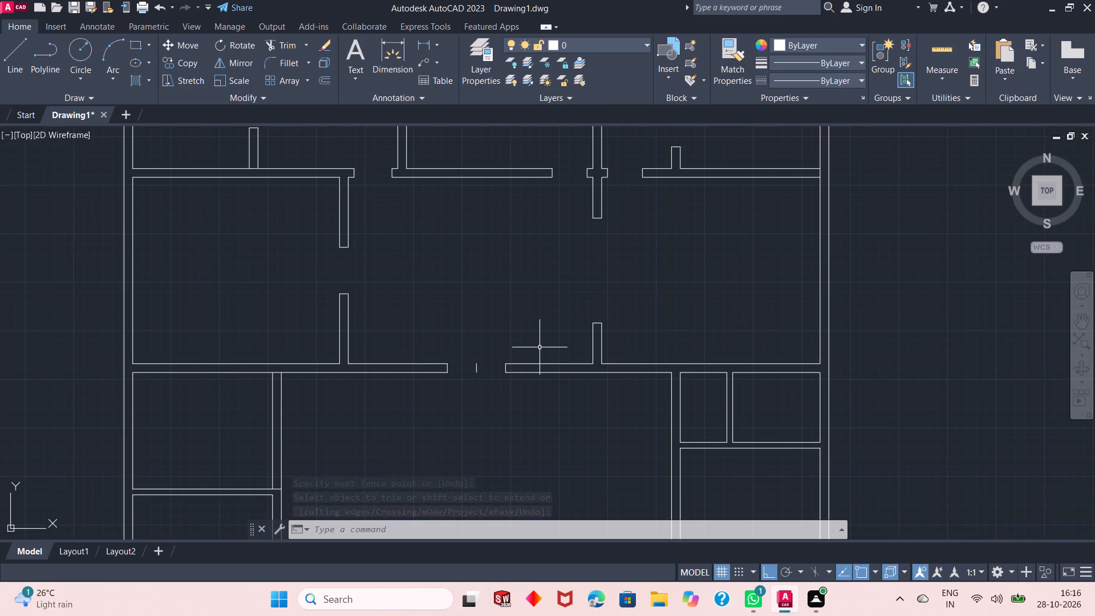
# Draw a line 6" north from the foot of the partition between the two small eastern rooms, continue it across the partition's thickness, and finish.
pyautogui.scroll(-1, 478, 356)
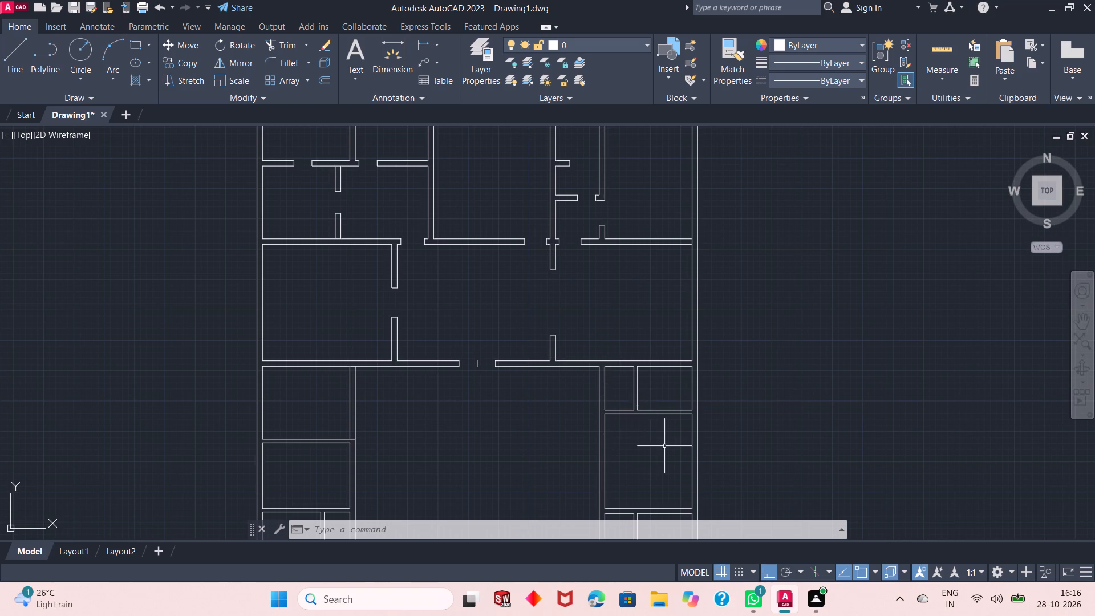
pyautogui.scroll(2, 664, 446)
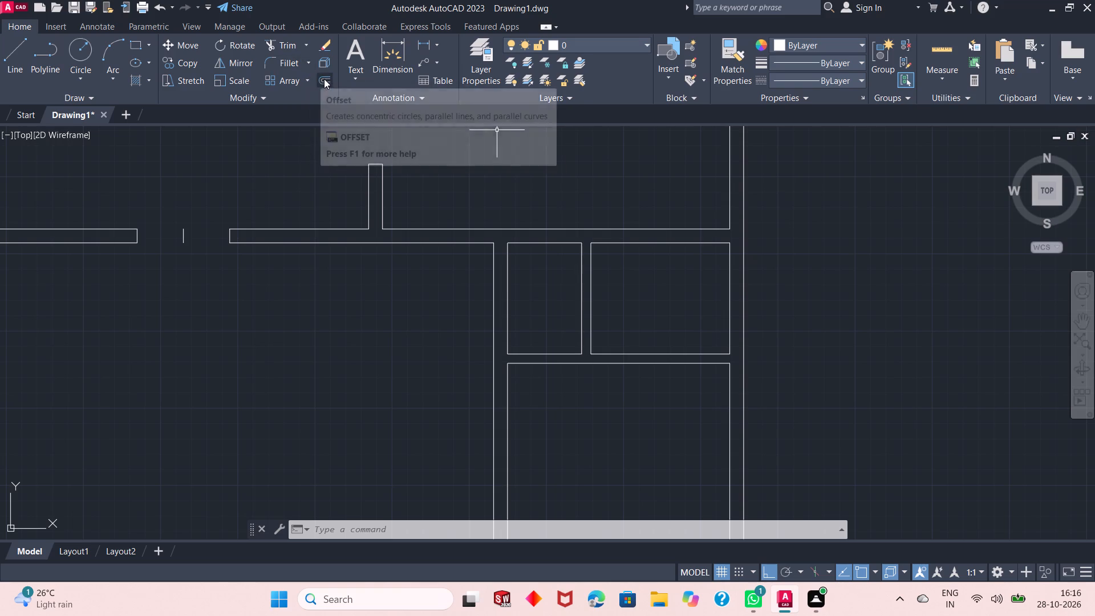
pyautogui.click(15, 66)
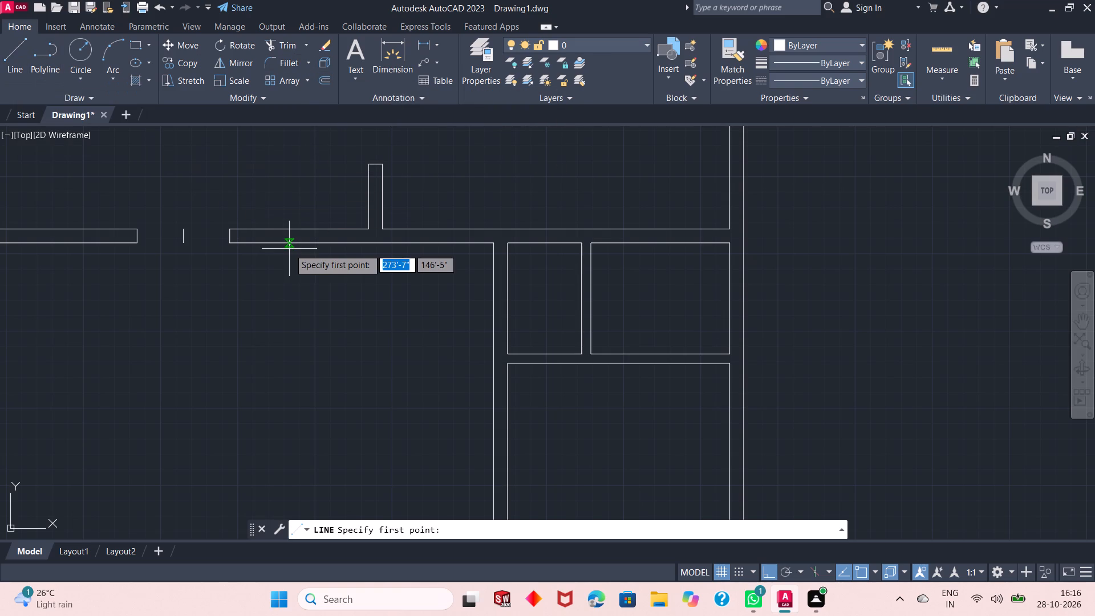
pyautogui.click(582, 354)
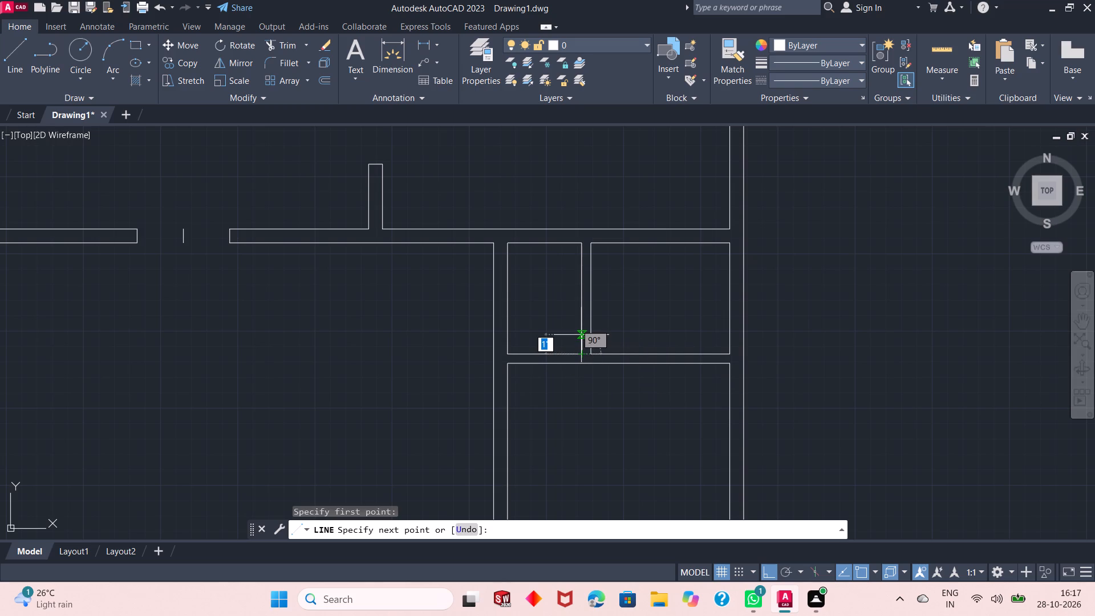
pyautogui.write('6"')
pyautogui.press('Return')
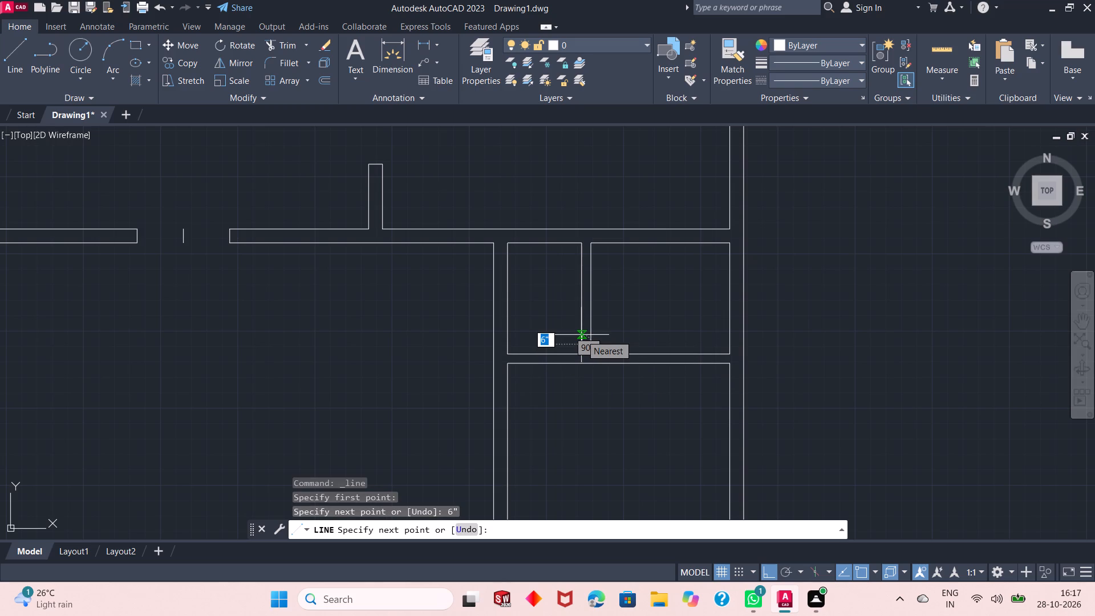
pyautogui.scroll(2, 598, 334)
pyautogui.click(575, 364)
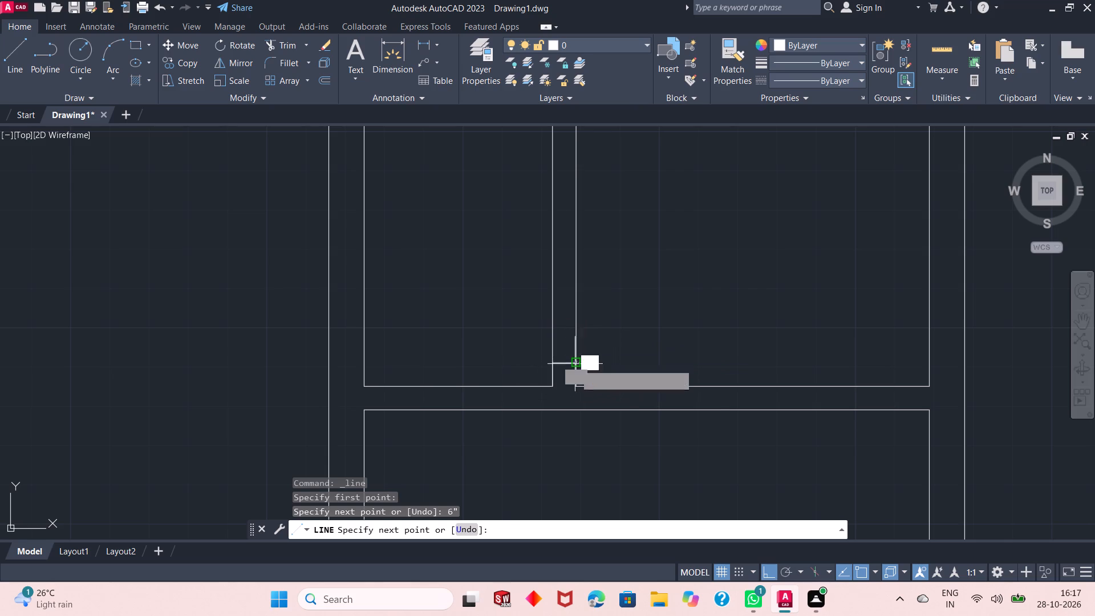
pyautogui.rightClick(594, 359)
pyautogui.click(605, 363)
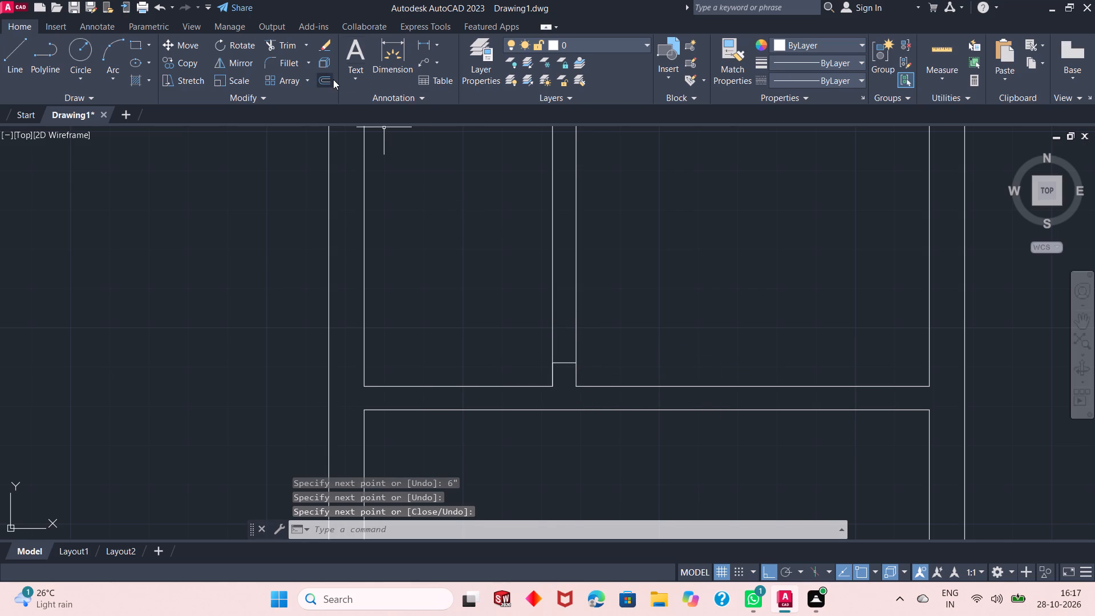
# Offset the short line across the small rooms' partition 2'6" to the north and finish offsetting.
pyautogui.click(328, 80)
pyautogui.rightClick(253, 241)
pyautogui.click(265, 251)
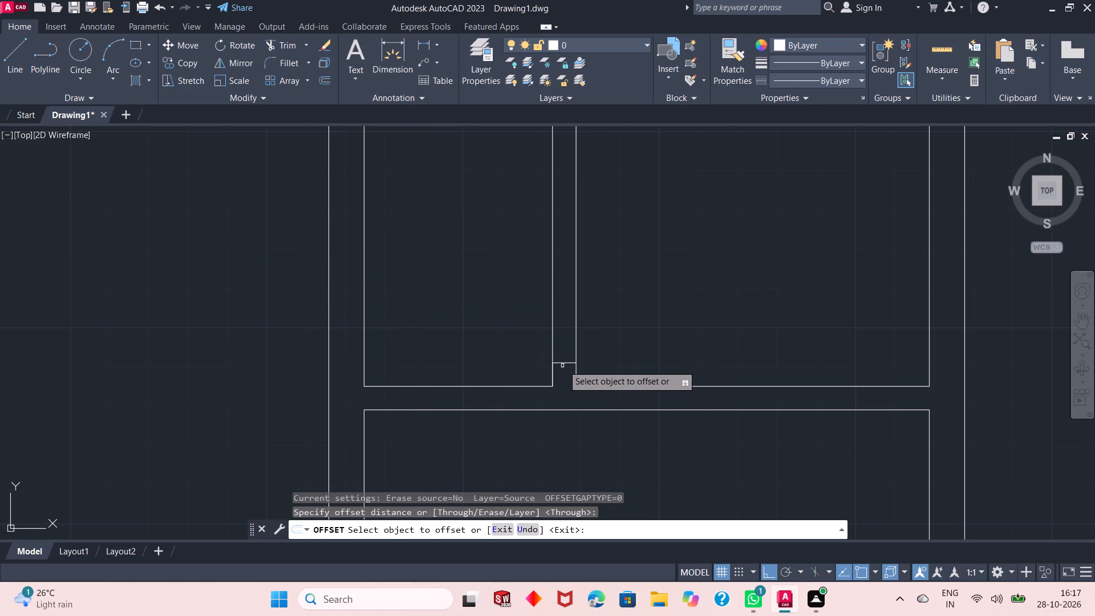
pyautogui.click(563, 364)
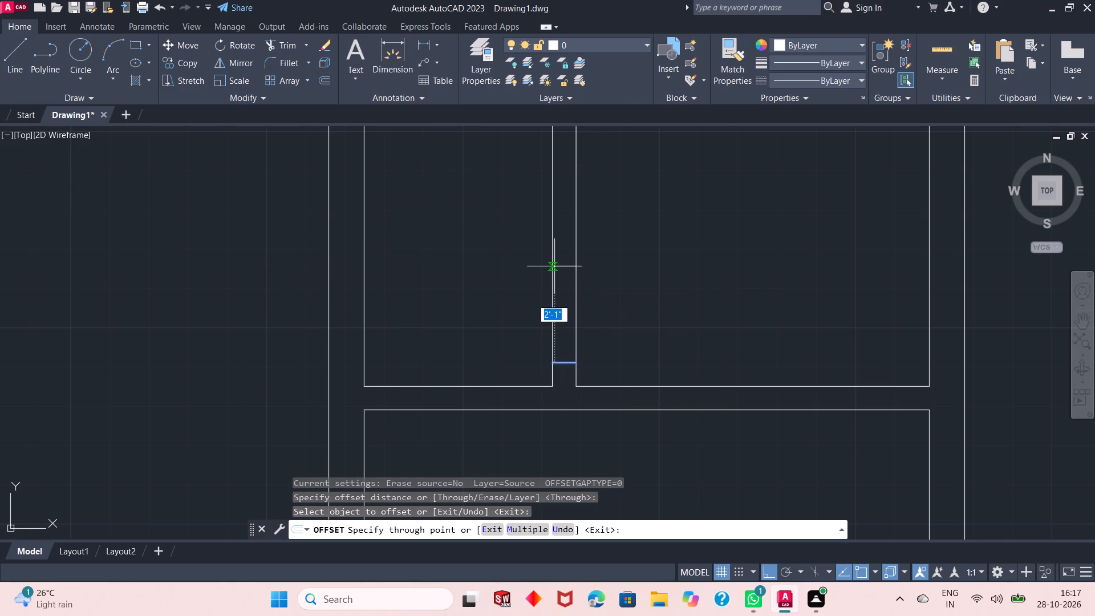
pyautogui.write('2\'6"')
pyautogui.press('Return')
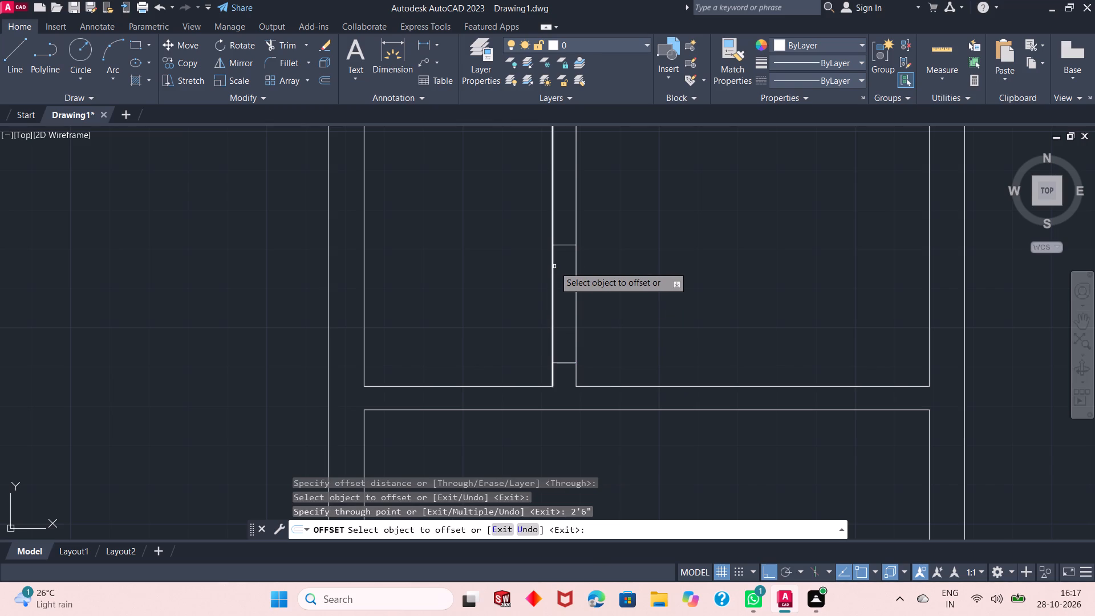
pyautogui.scroll(-1, 567, 322)
pyautogui.rightClick(612, 244)
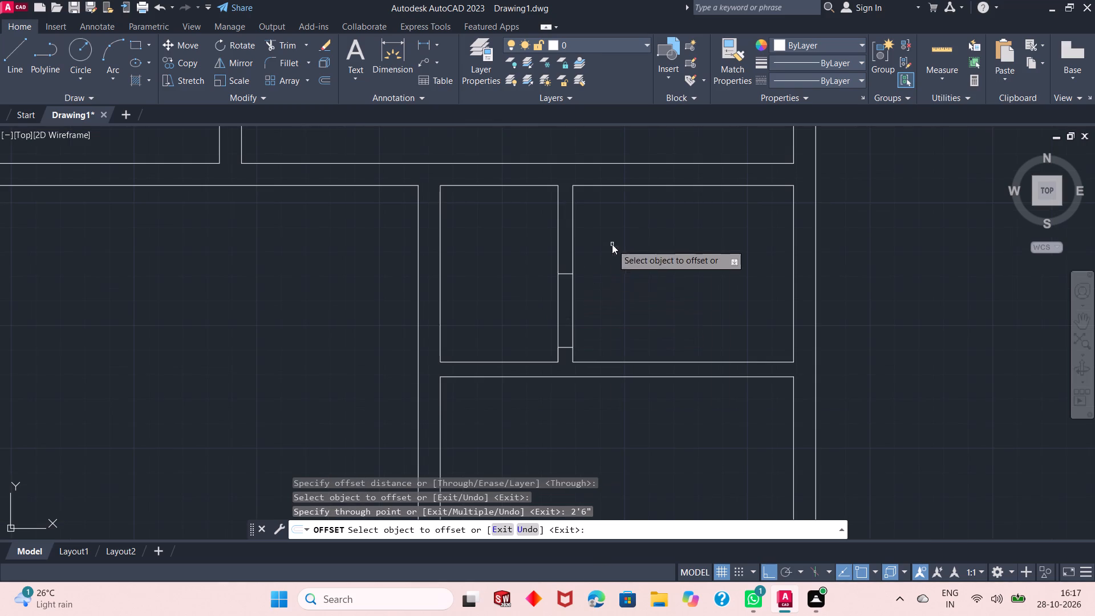
pyautogui.click(637, 256)
# Trim both partition lines between the two jambs to open the doorway between the small eastern rooms, and finish trimming.
pyautogui.click(284, 47)
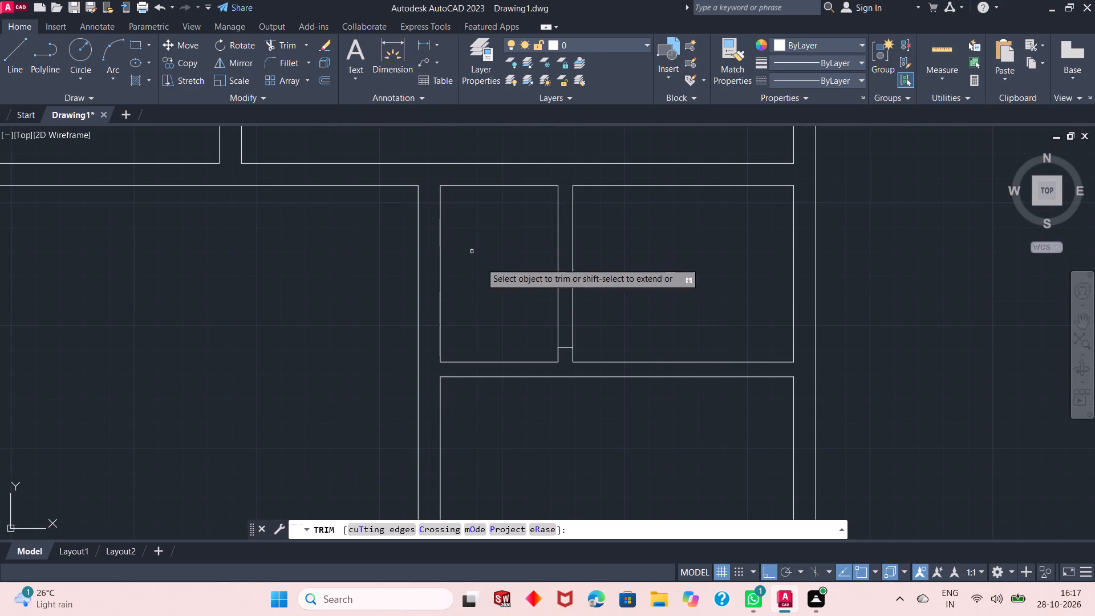
pyautogui.click(551, 321)
pyautogui.click(601, 319)
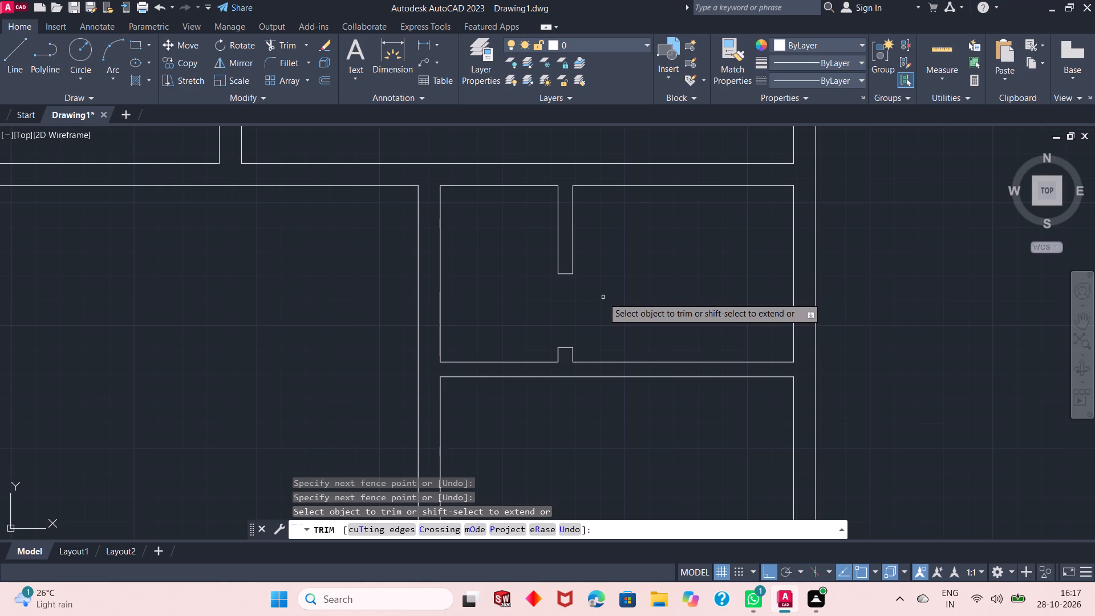
pyautogui.rightClick(603, 297)
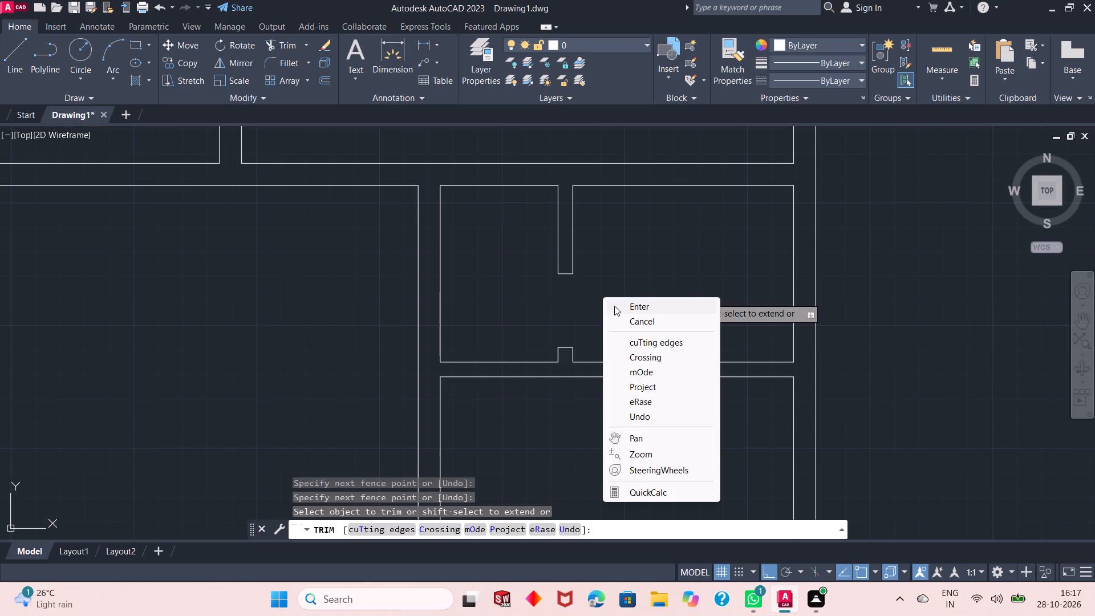
pyautogui.click(615, 306)
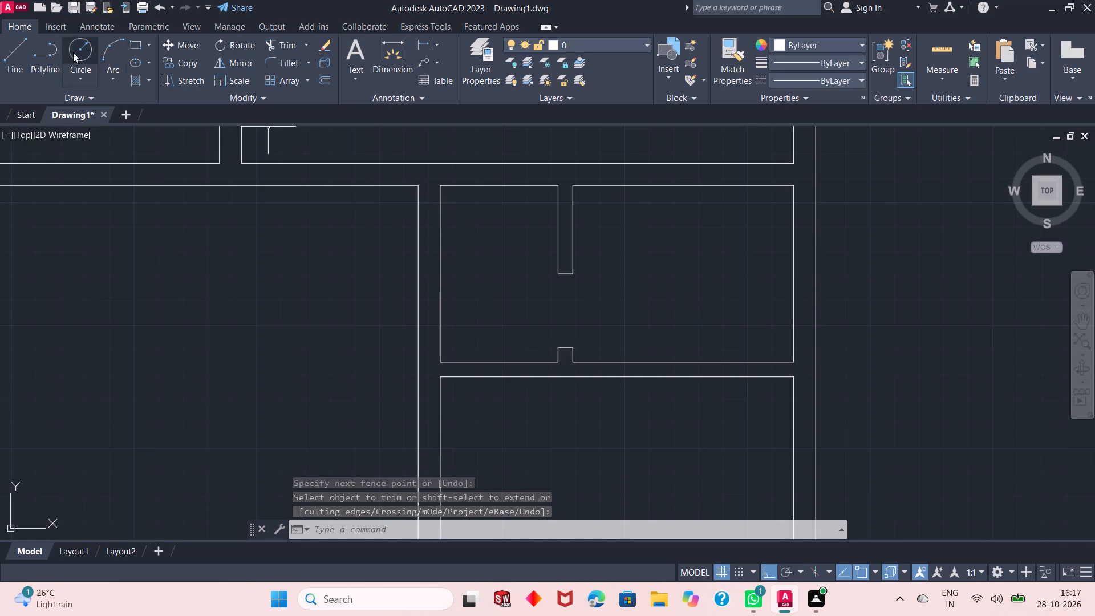
# Draw a line 6" east from the western small room's southwest corner, continue it across the south wall's thickness, and finish the line.
pyautogui.click(26, 55)
pyautogui.click(443, 364)
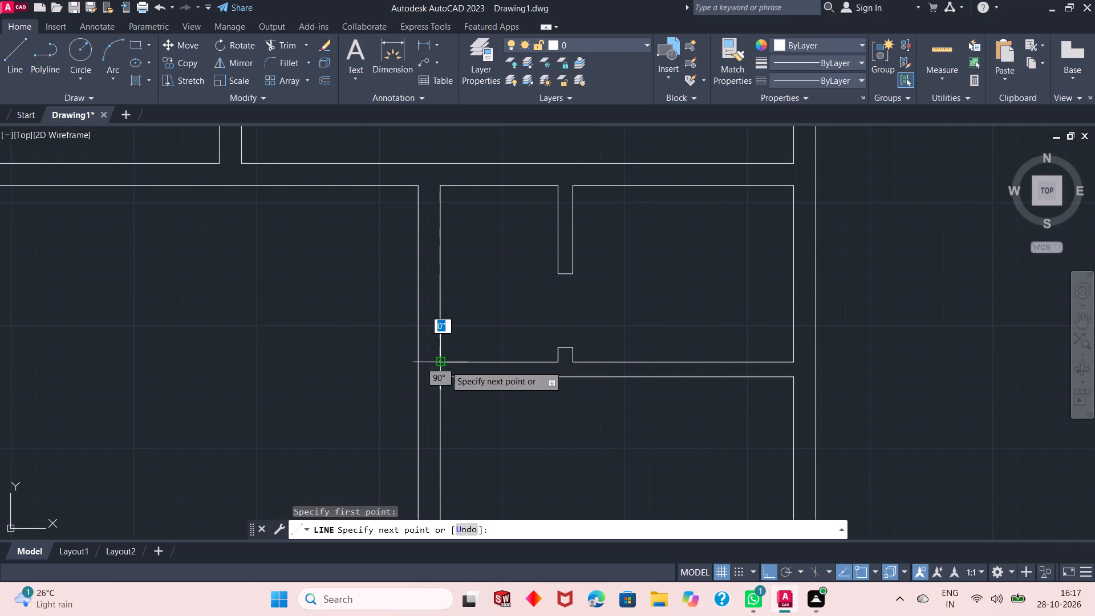
pyautogui.press('6')
pyautogui.hotkey('shift', '"')
pyautogui.press('Return')
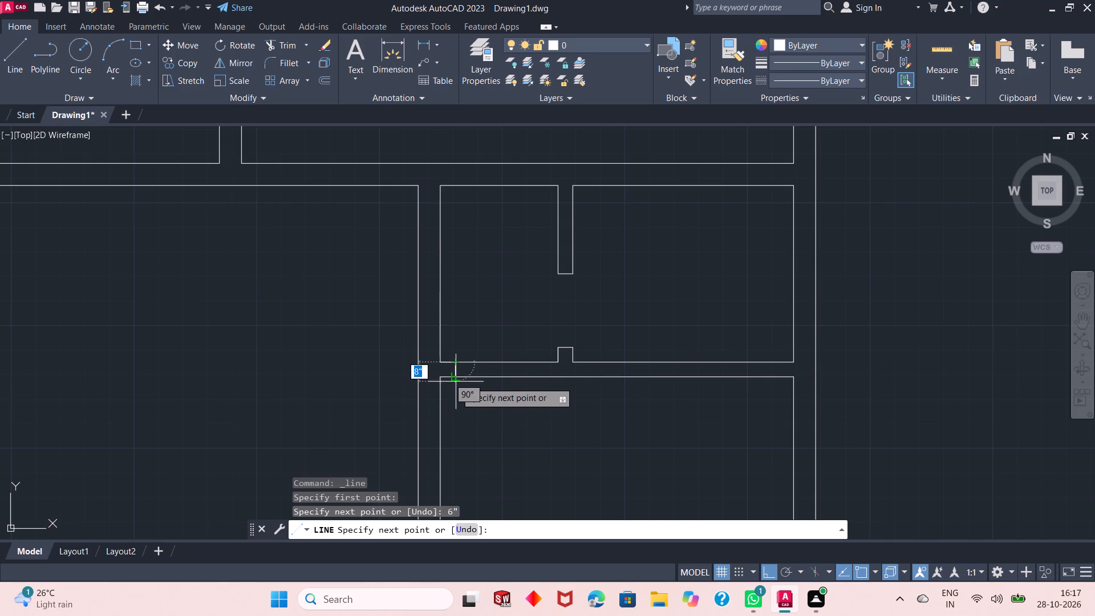
pyautogui.click(456, 377)
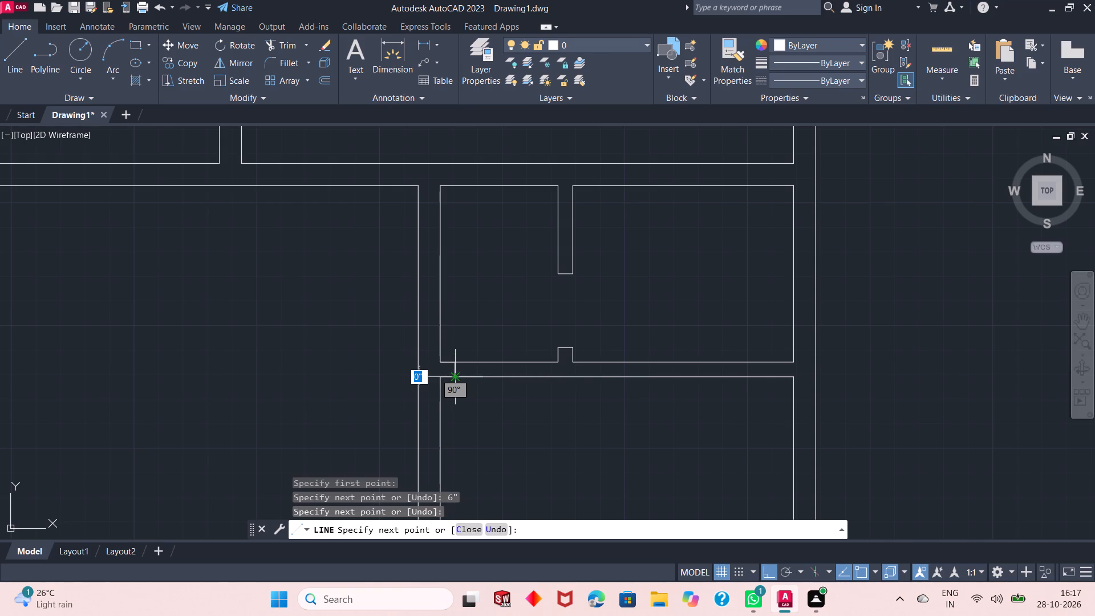
pyautogui.press('Return')
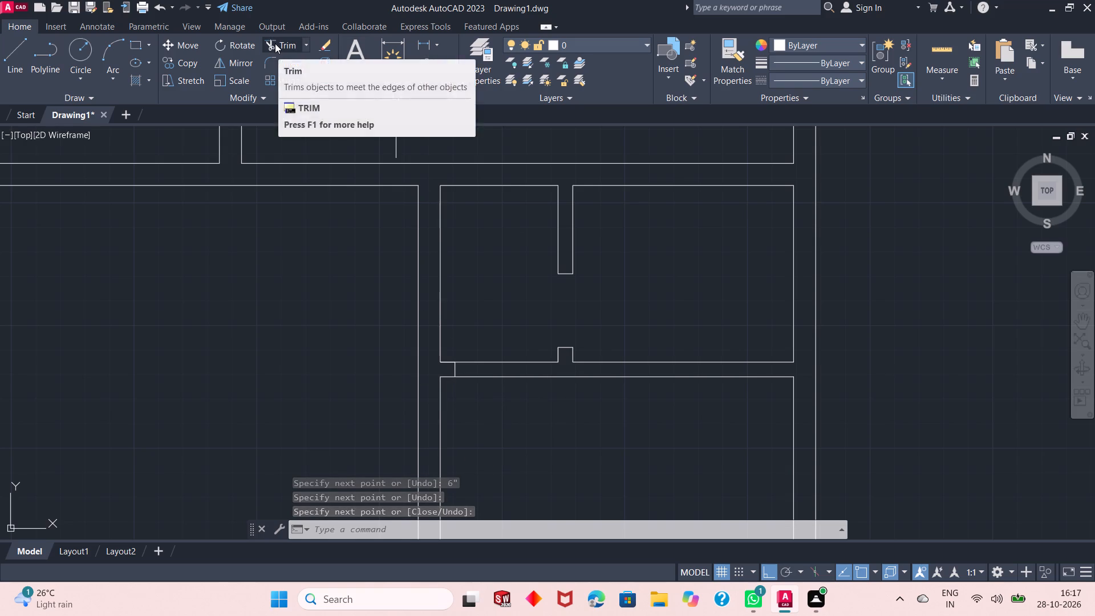
# Draw a line 6" west from the foot of the partition stub, continue it across the south wall's thickness, and finish the line.
pyautogui.click(7, 65)
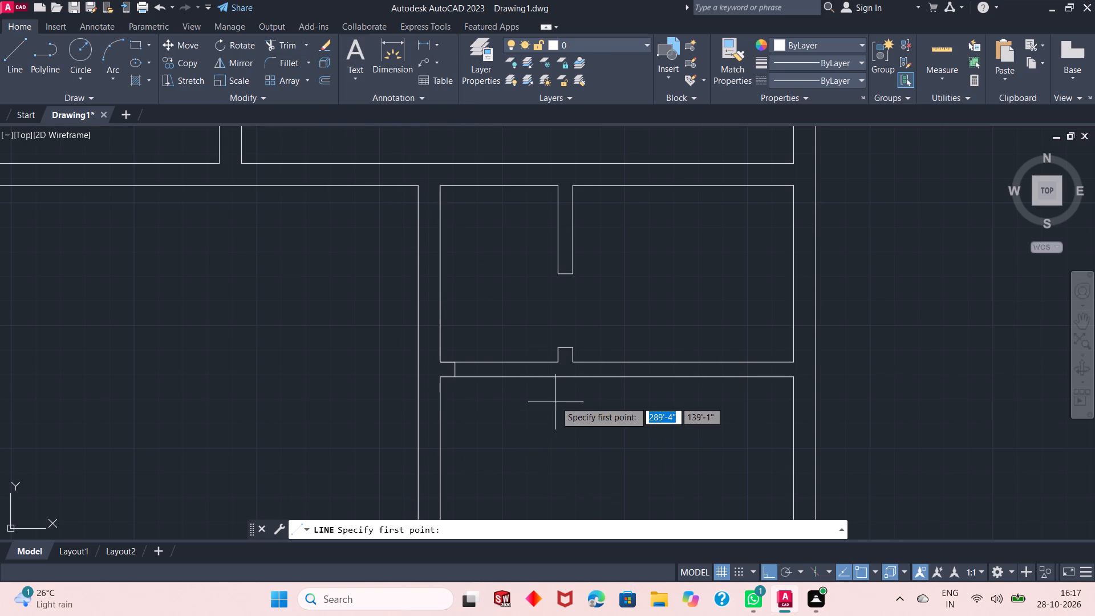
pyautogui.click(555, 365)
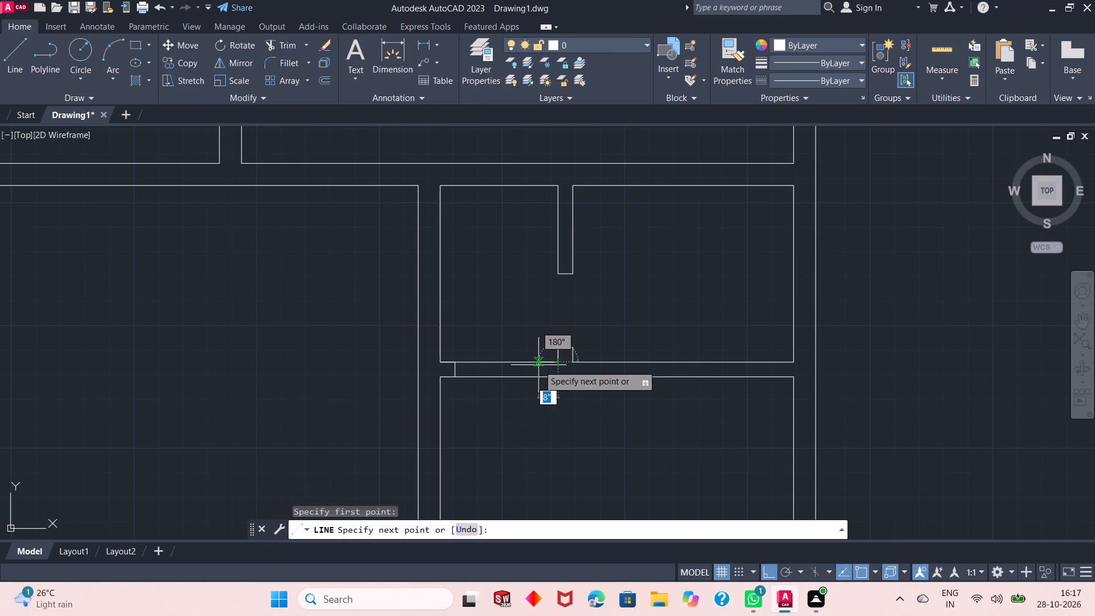
pyautogui.write('6"')
pyautogui.press('Return')
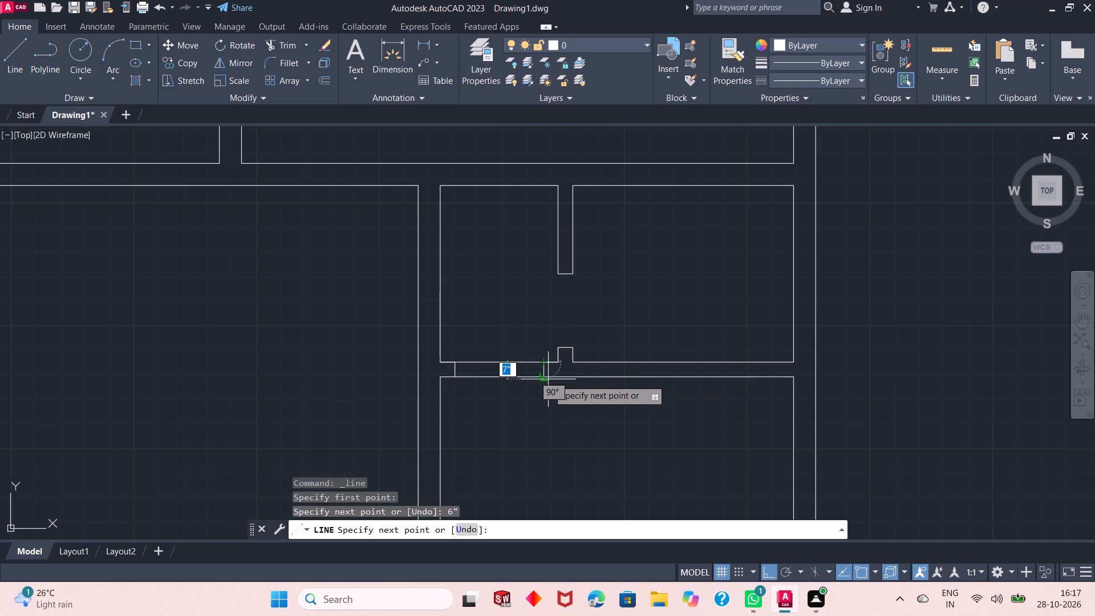
pyautogui.click(545, 378)
pyautogui.rightClick(549, 422)
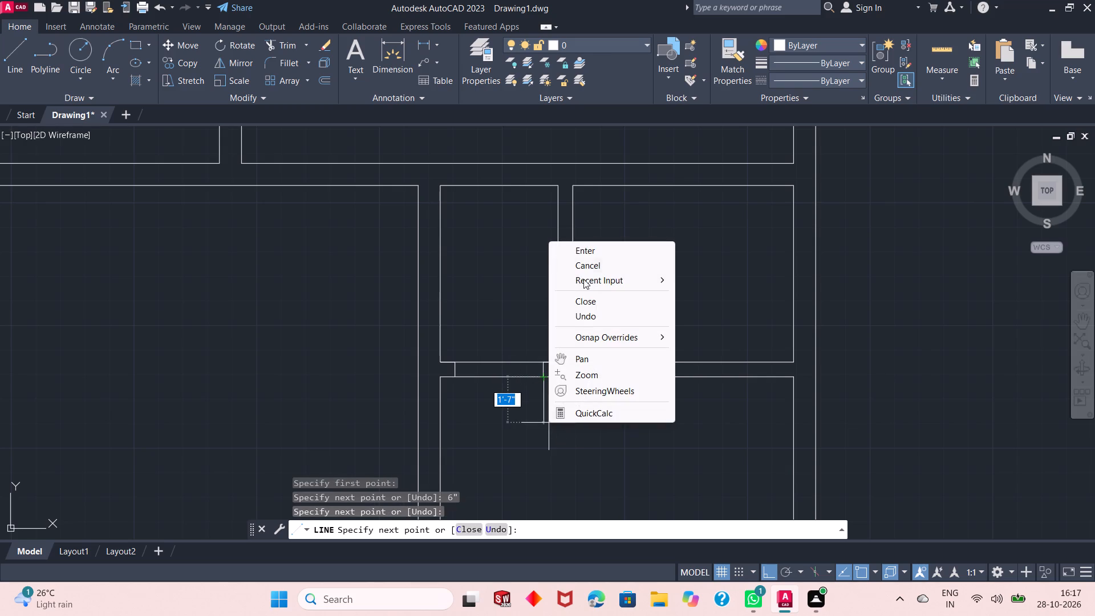
pyautogui.click(582, 249)
# Erase the two 6" guide lines along the western small room's south wall.
pyautogui.scroll(2, 502, 370)
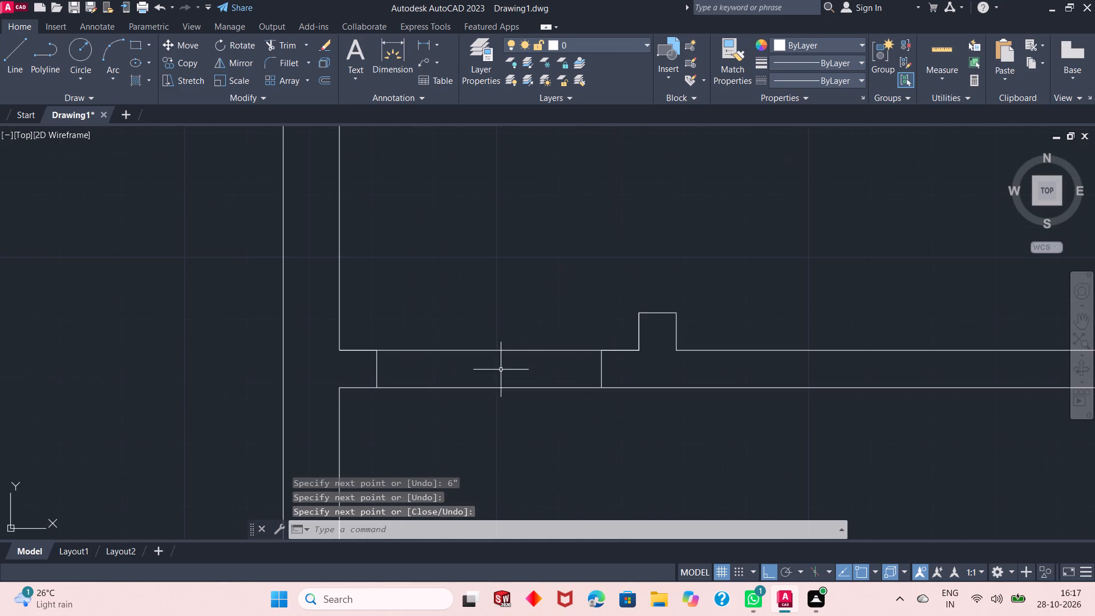
pyautogui.click(618, 348)
pyautogui.click(613, 346)
pyautogui.click(613, 351)
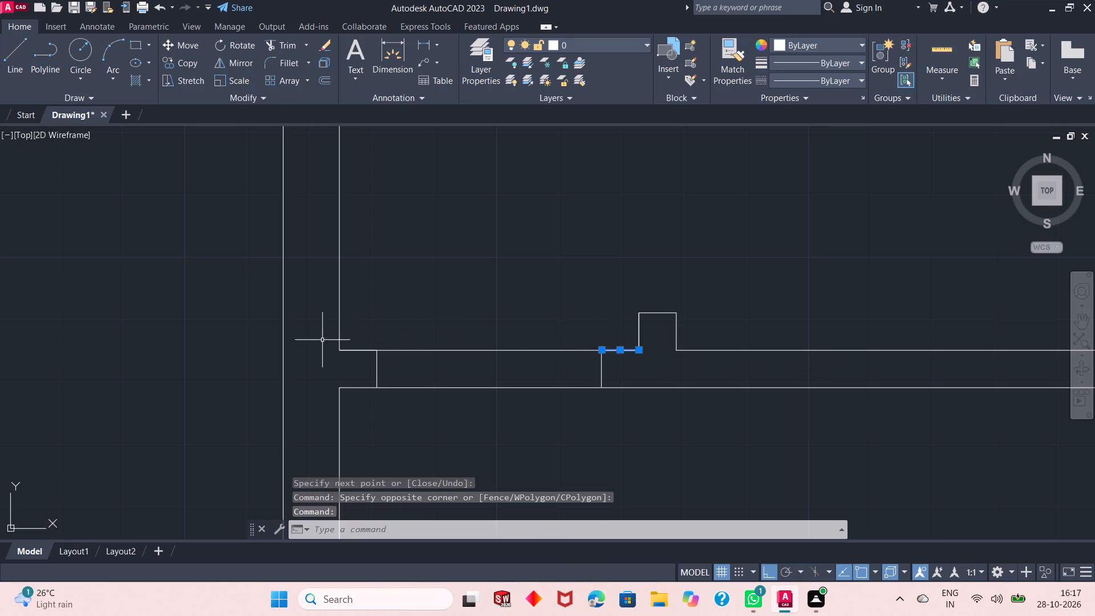
pyautogui.click(348, 350)
pyautogui.rightClick(439, 252)
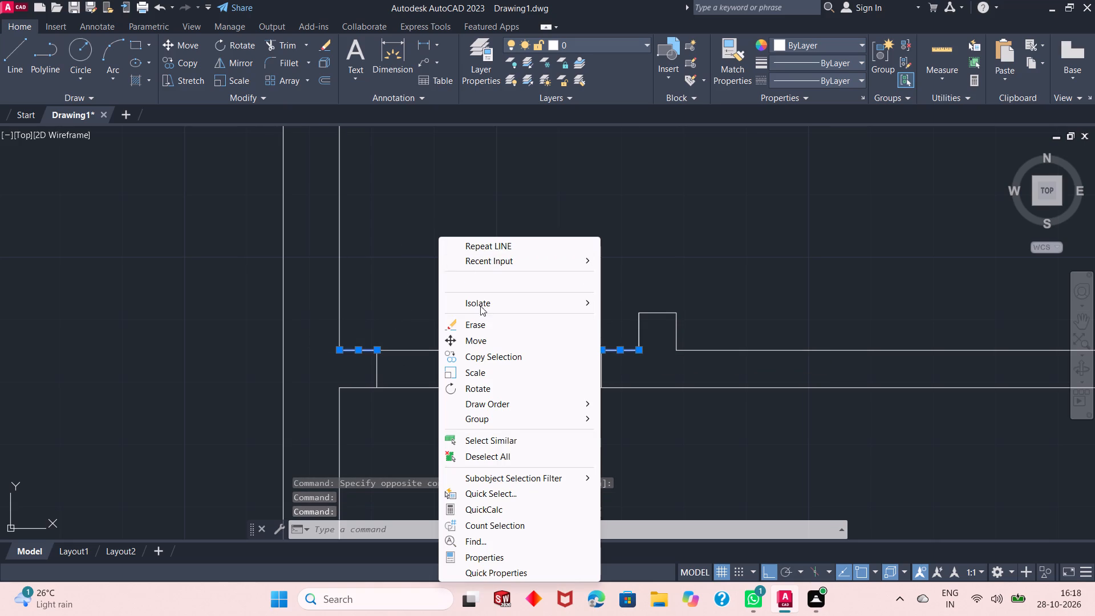
pyautogui.click(484, 322)
# Trim both lines of the western small room's south wall between the two jambs to open the doorway, and finish trimming.
pyautogui.click(288, 41)
pyautogui.moveTo(451, 239); pyautogui.dragTo(465, 274)
pyautogui.click(505, 449)
pyautogui.click(495, 317)
pyautogui.rightClick(495, 317)
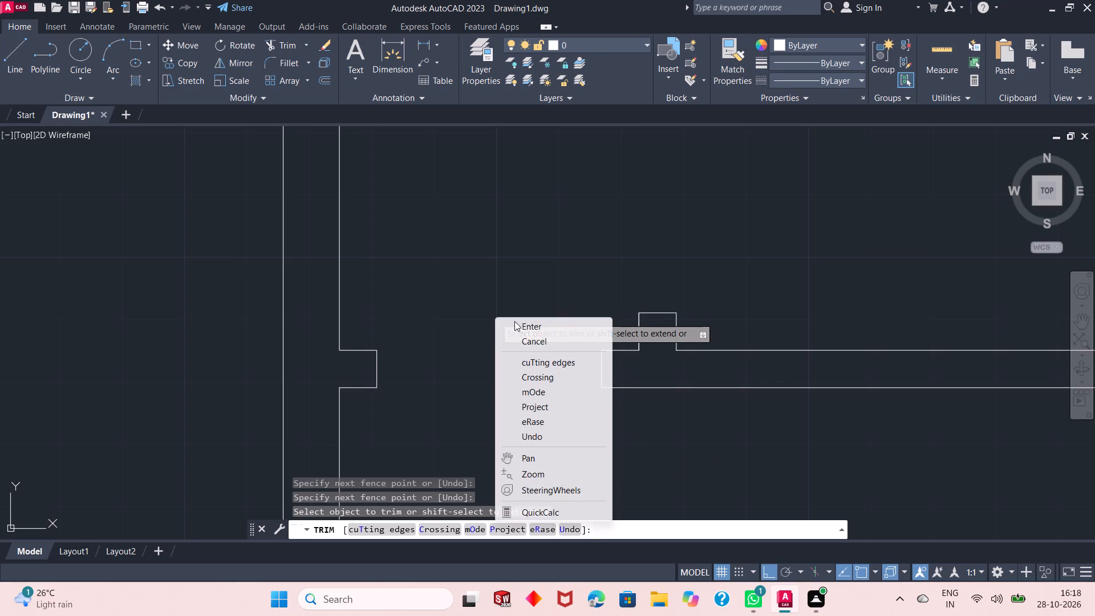
pyautogui.click(537, 325)
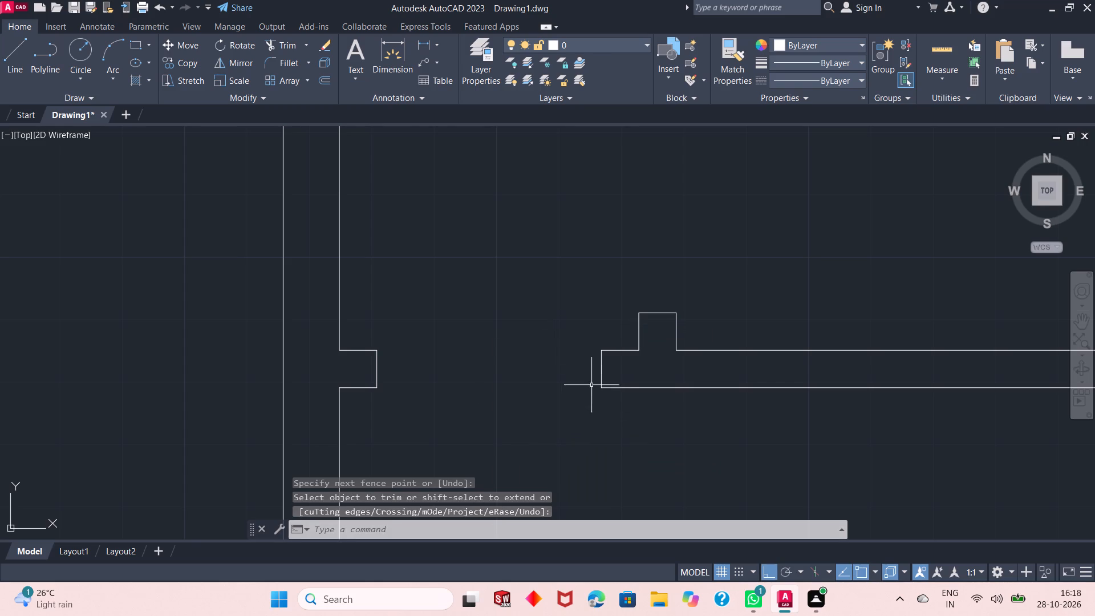
# Draw a line 6" north from the southwest corner of the large eastern room, continue it across the west wall's thickness, and finish the line.
pyautogui.scroll(-3, 616, 402)
pyautogui.scroll(-1, 590, 291)
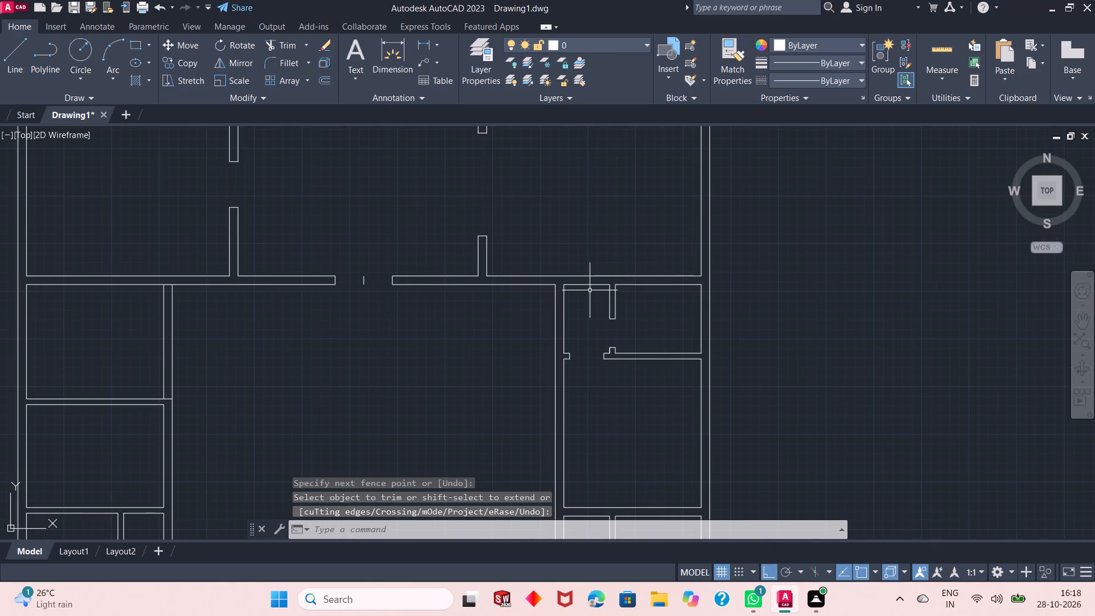
pyautogui.scroll(-1, 590, 287)
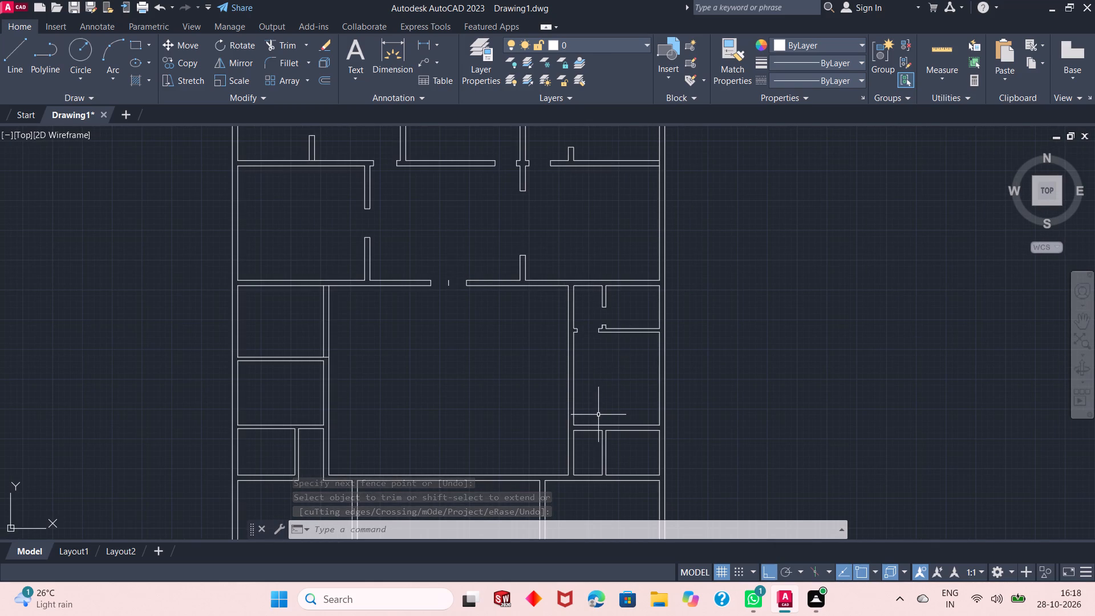
pyautogui.scroll(2, 581, 445)
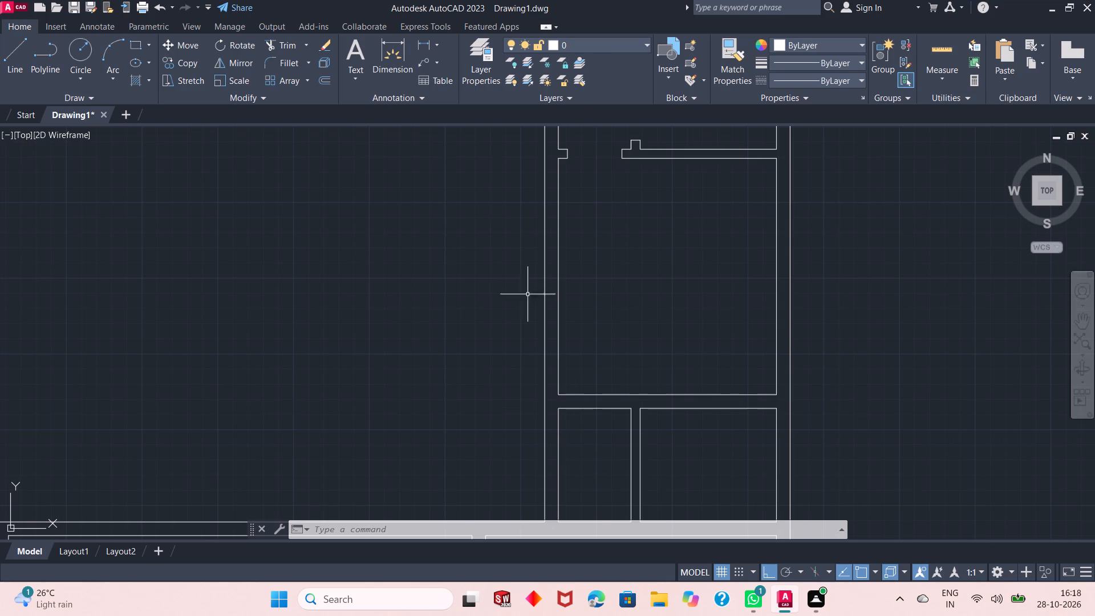
pyautogui.click(5, 74)
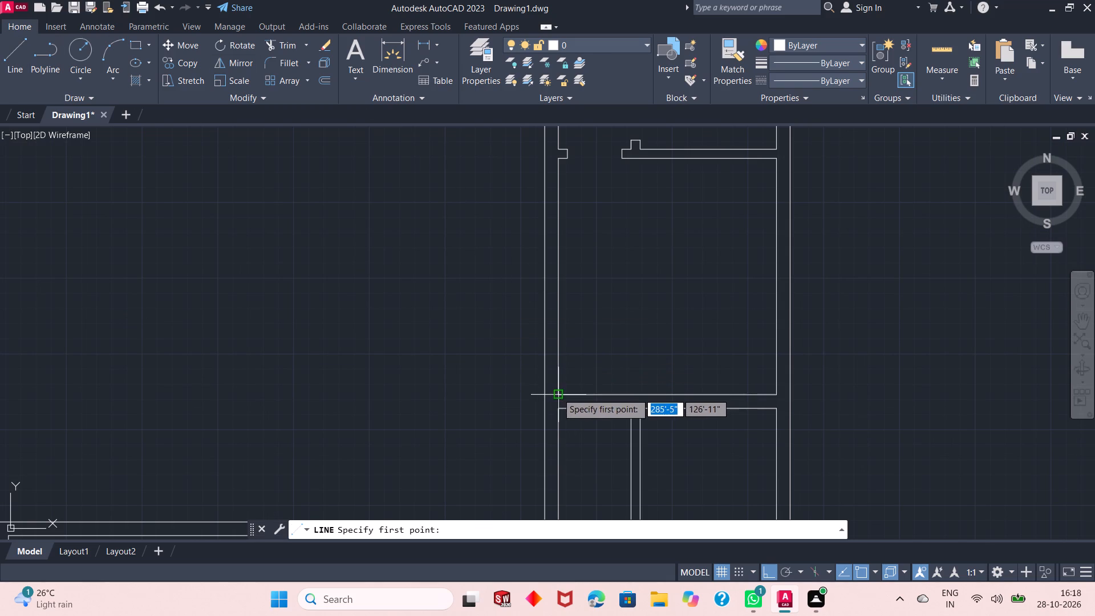
pyautogui.click(557, 393)
pyautogui.write('6"')
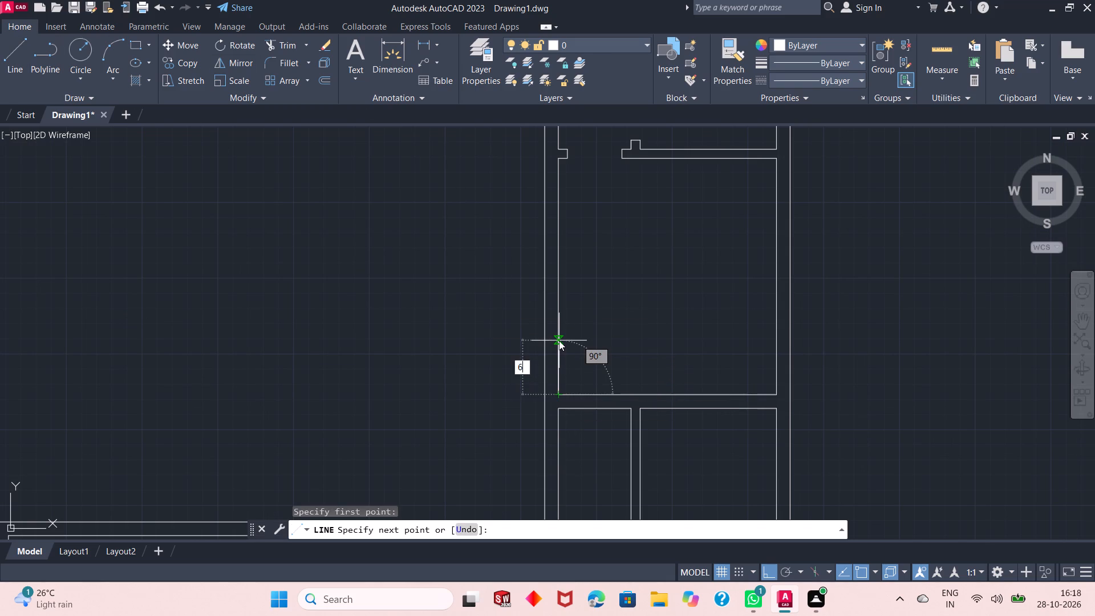
pyautogui.press('Return')
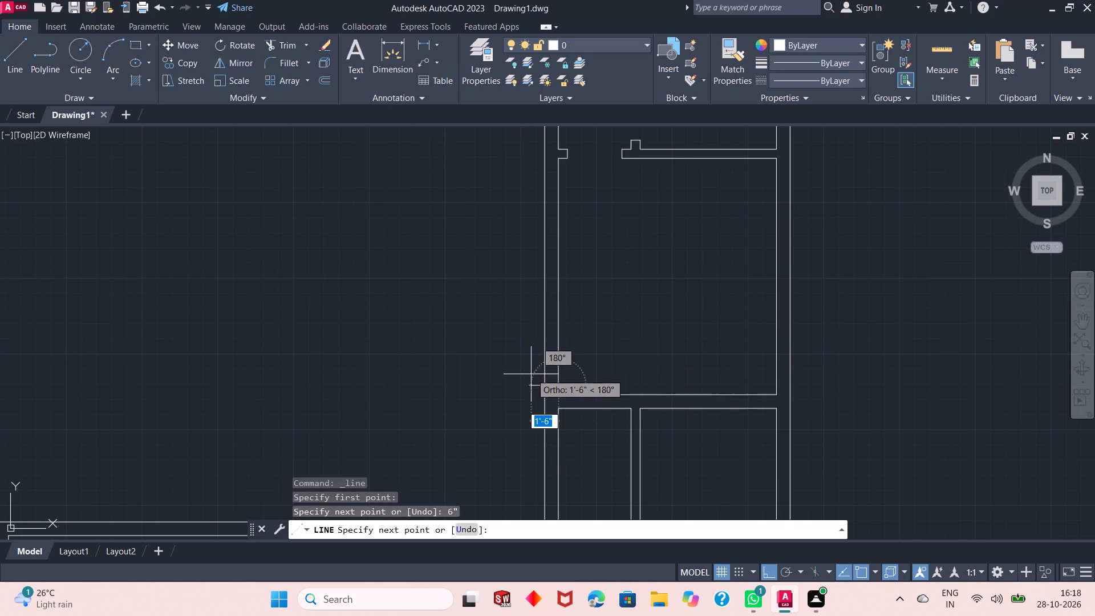
pyautogui.click(544, 389)
pyautogui.rightClick(594, 362)
pyautogui.click(615, 368)
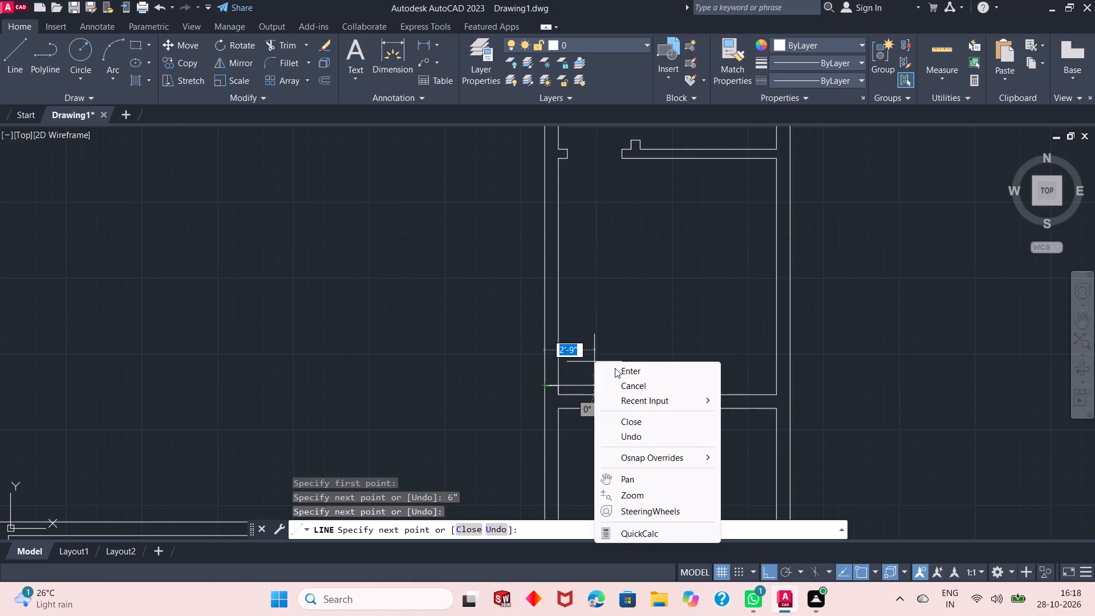
# Erase the 6" guide line at the southwest corner of the large eastern room.
pyautogui.scroll(1, 533, 374)
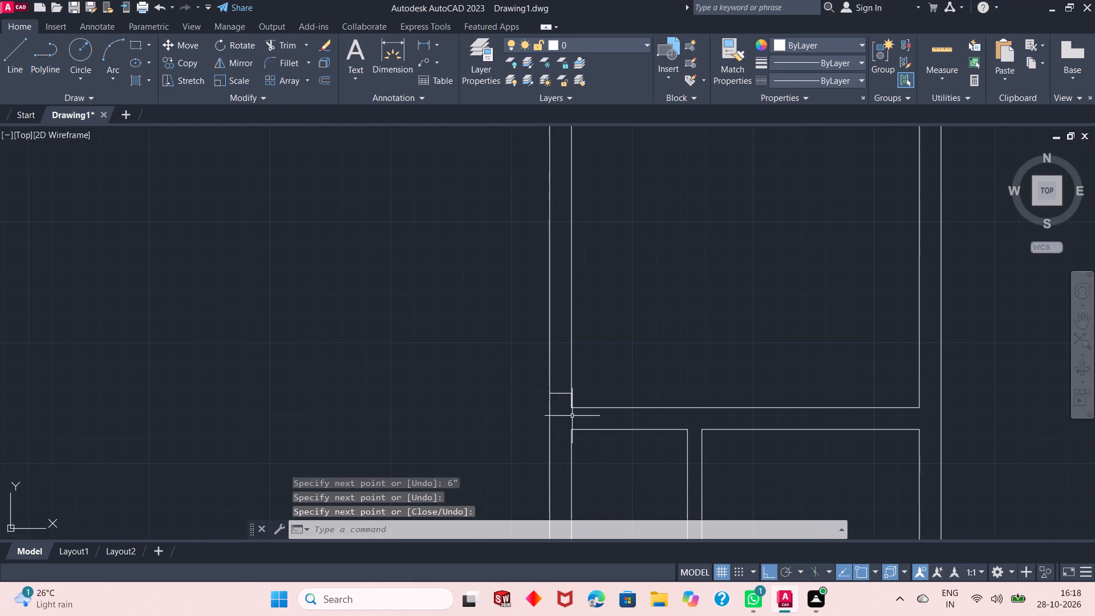
pyautogui.click(573, 402)
pyautogui.rightClick(659, 346)
pyautogui.click(719, 302)
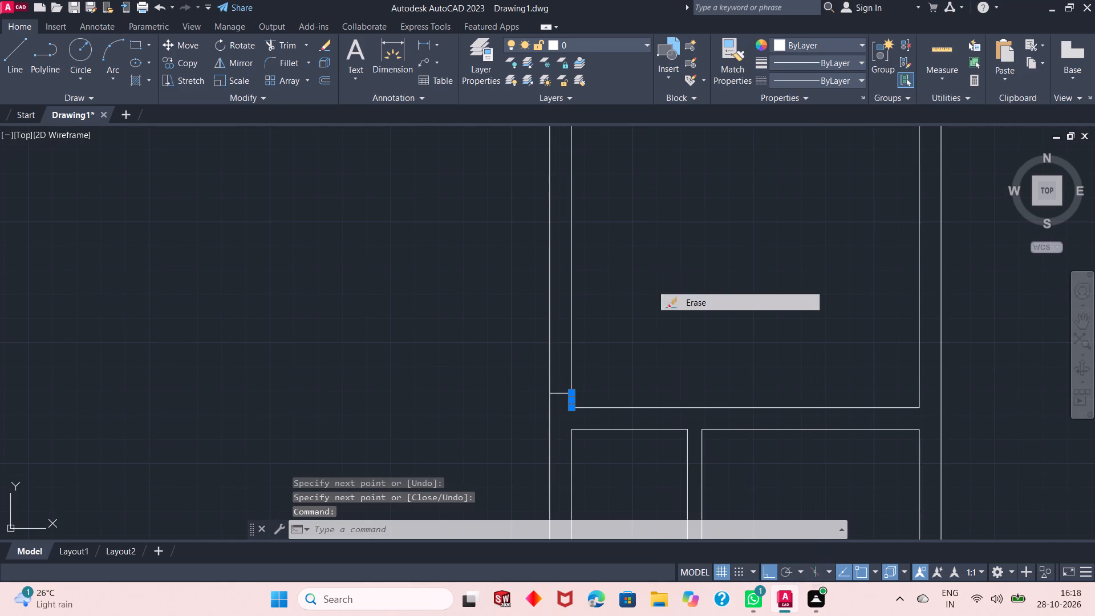
# Offset the jamb line across the large eastern room's west wall 3' to the north, and finish offsetting.
pyautogui.click(329, 76)
pyautogui.rightClick(337, 149)
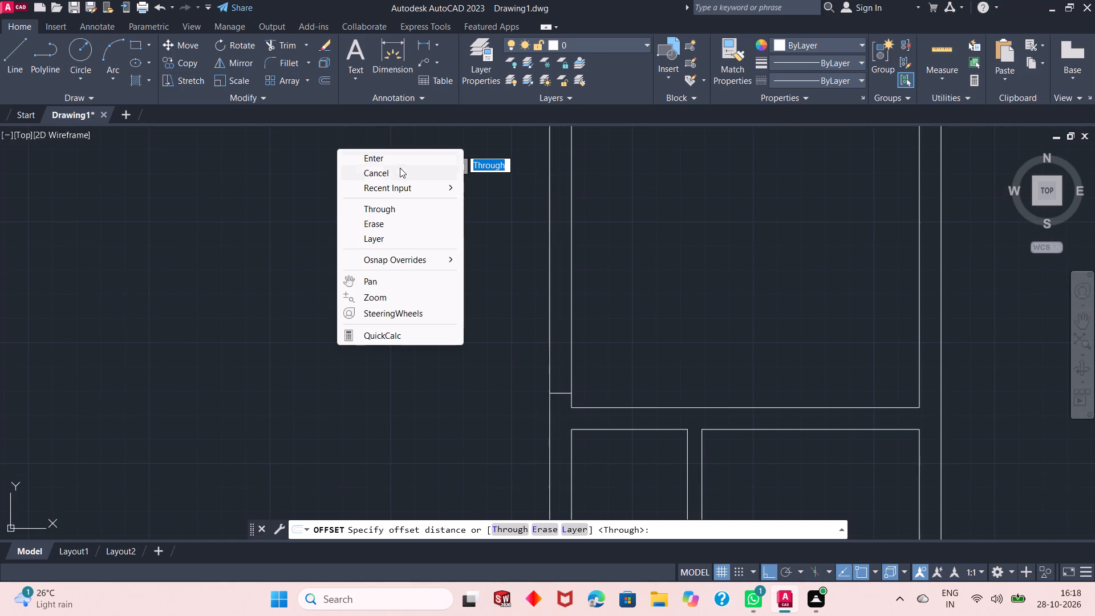
pyautogui.click(401, 163)
pyautogui.click(565, 394)
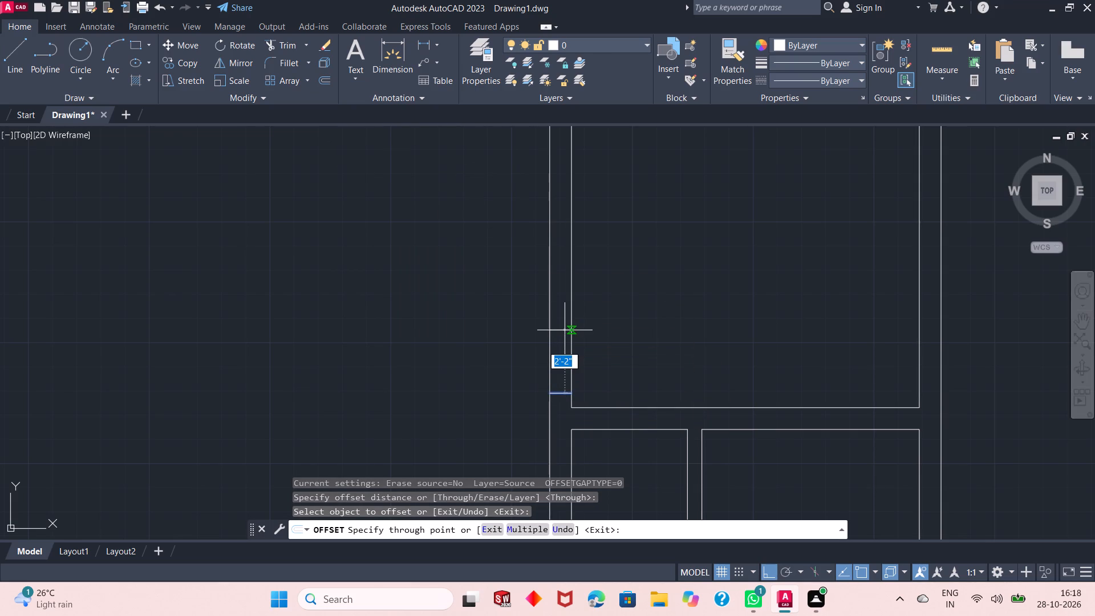
pyautogui.write("3'")
pyautogui.press('Return')
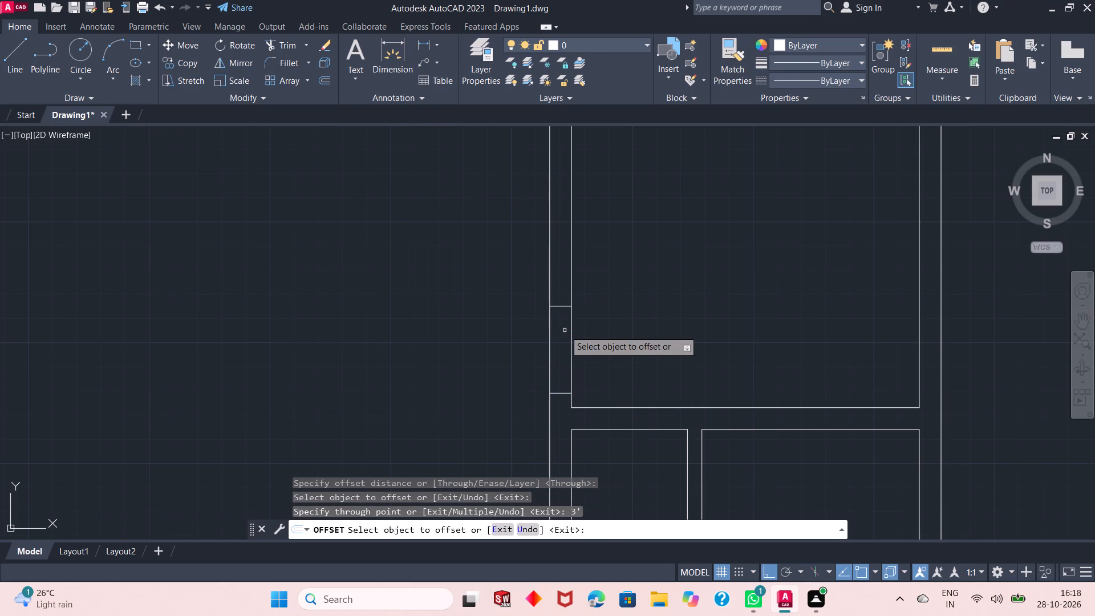
pyautogui.scroll(-2, 558, 404)
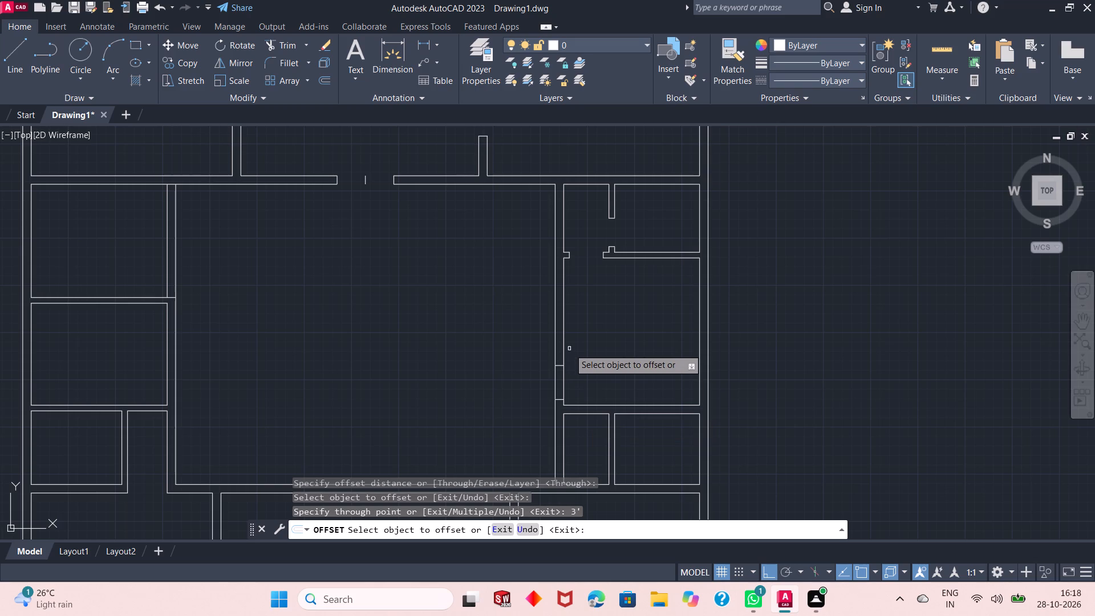
pyautogui.scroll(-1, 561, 333)
pyautogui.scroll(1, 555, 367)
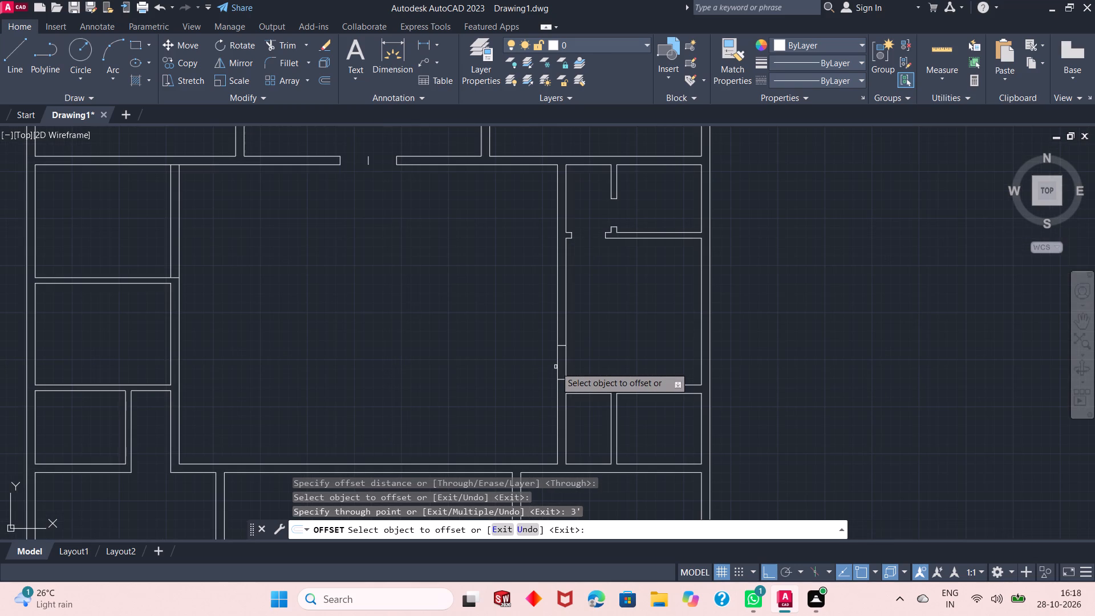
pyautogui.rightClick(574, 346)
pyautogui.click(590, 348)
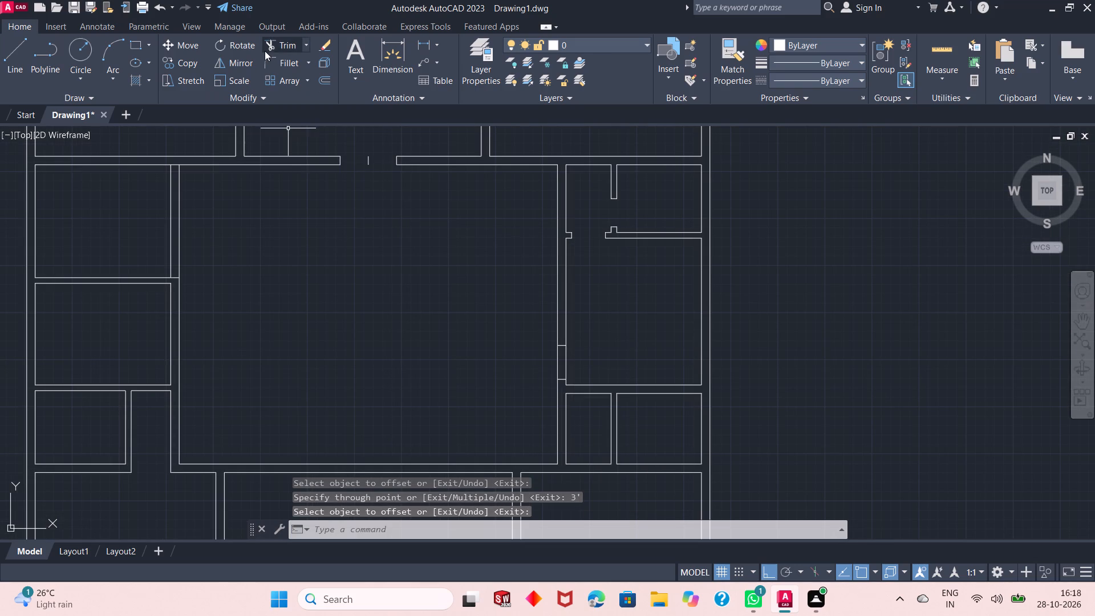
# Trim both lines of the large eastern room's west wall between the two jambs to open the doorway, and finish trimming.
pyautogui.click(276, 46)
pyautogui.click(578, 347)
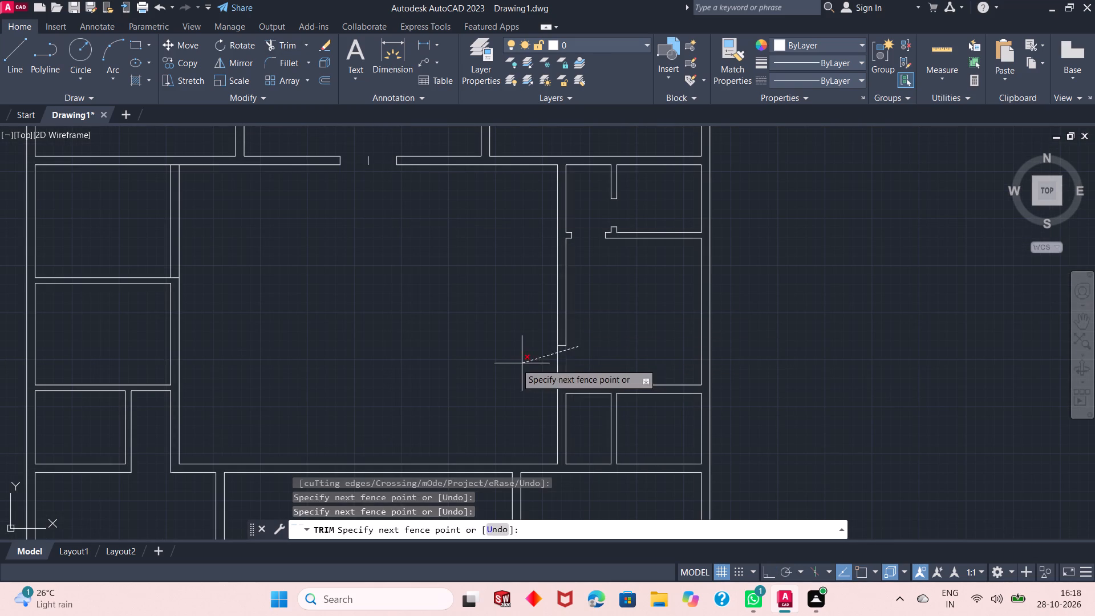
pyautogui.click(516, 363)
pyautogui.rightClick(514, 363)
pyautogui.click(523, 370)
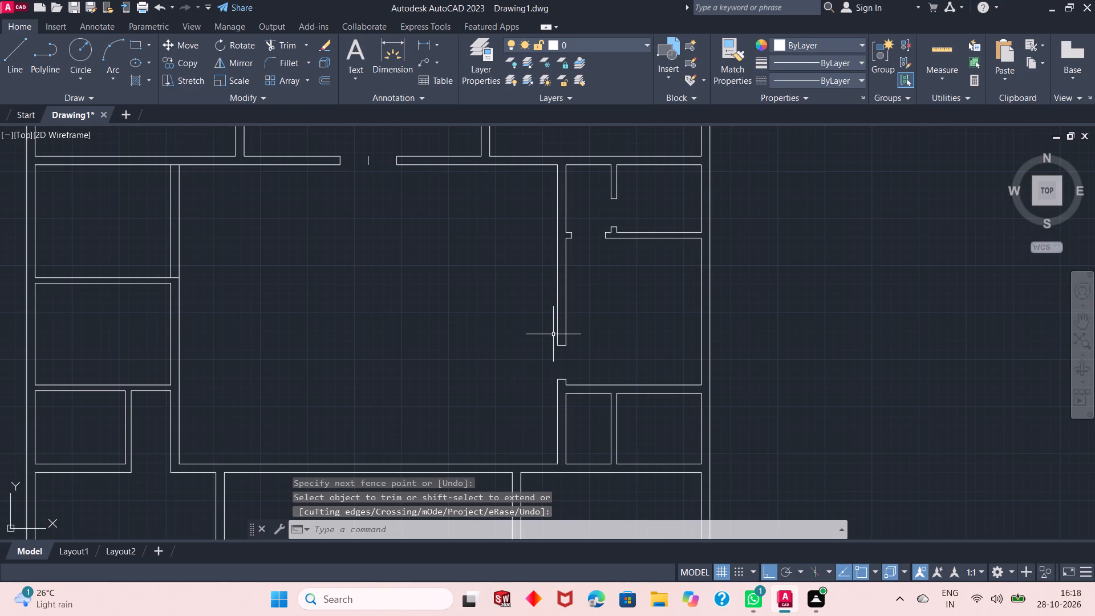
# Draw a line 6" east from the narrow southeastern room's southwest corner, continue it across the south wall's thickness, and finish the line.
pyautogui.scroll(-1, 553, 313)
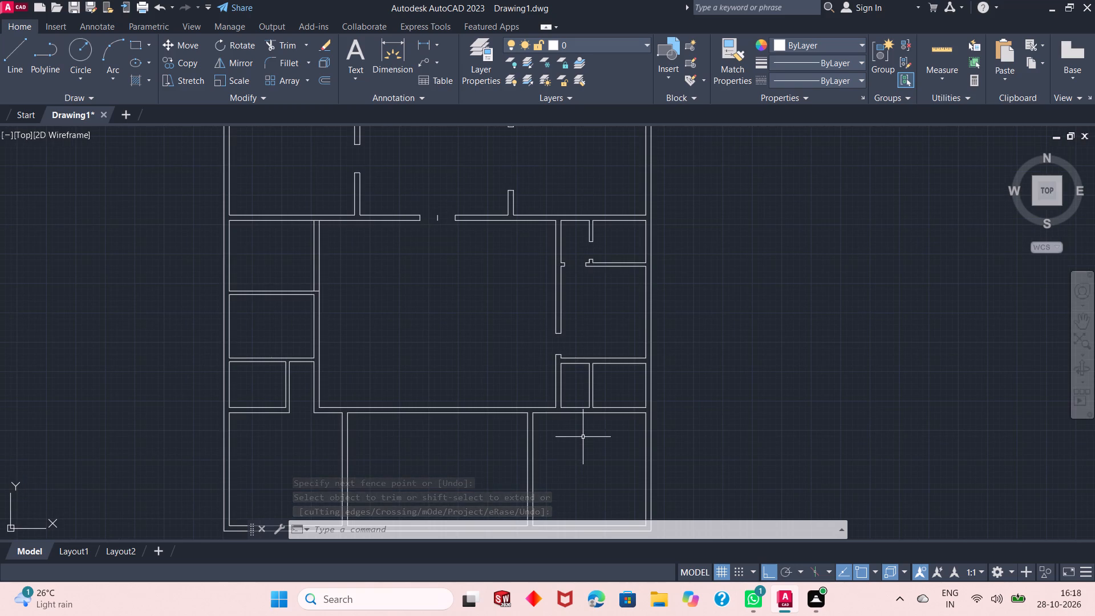
pyautogui.scroll(3, 578, 416)
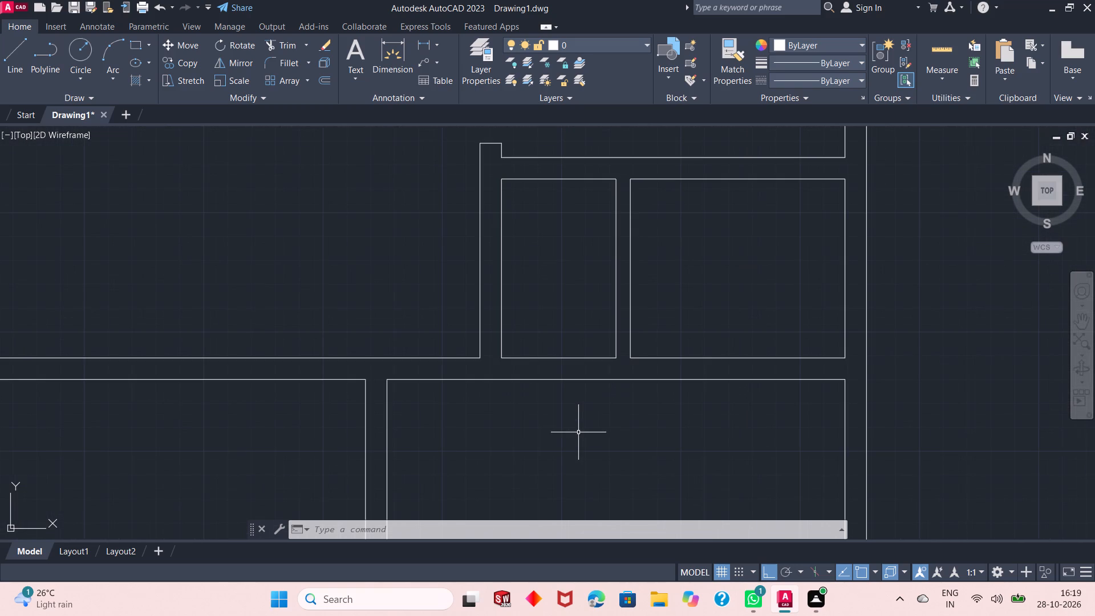
pyautogui.click(9, 57)
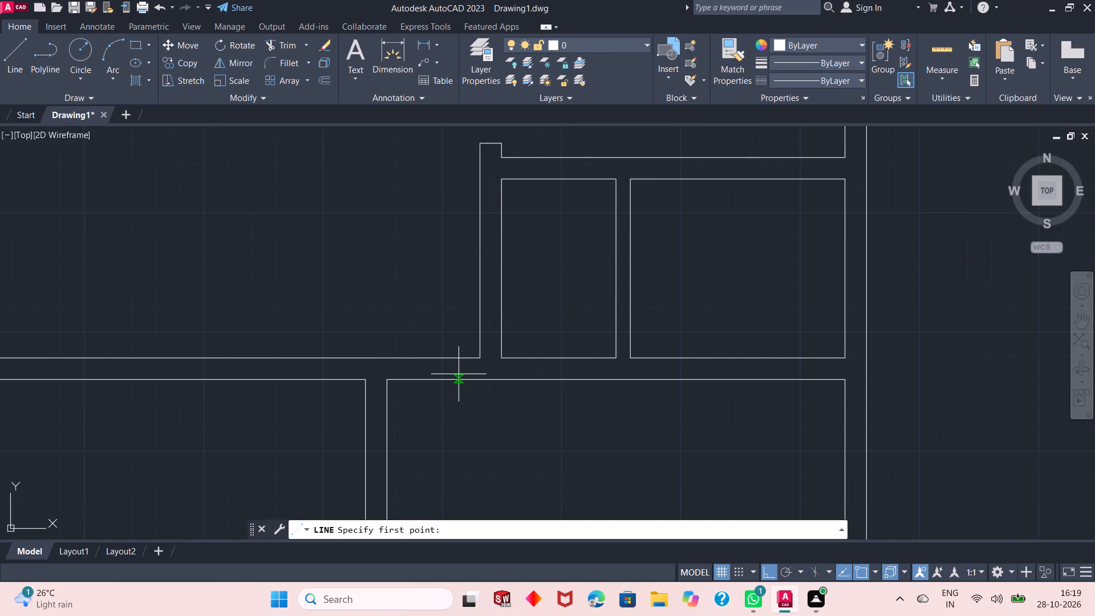
pyautogui.click(499, 360)
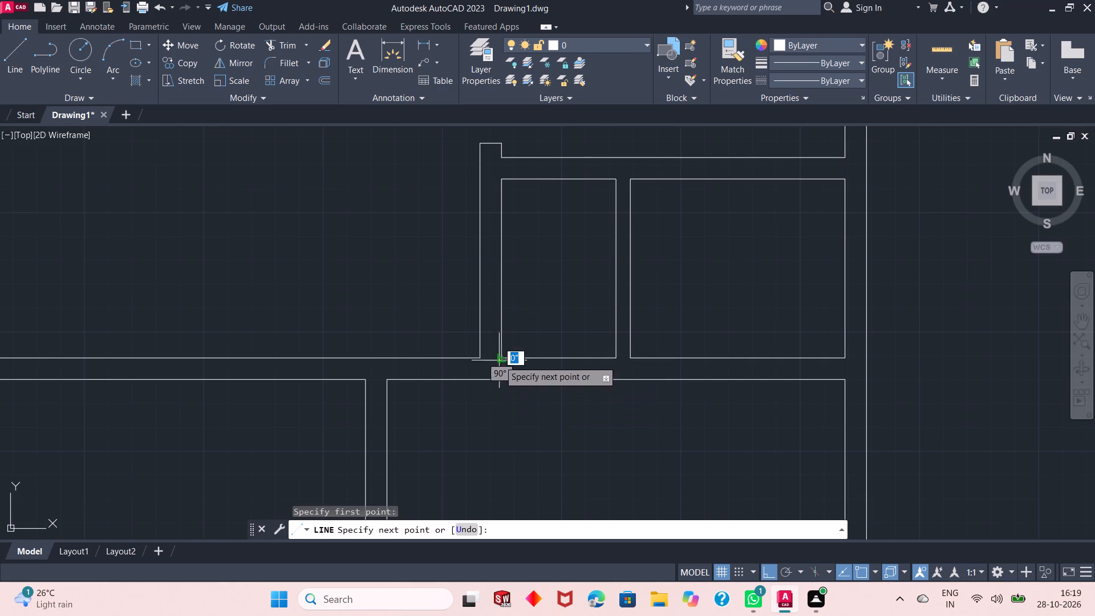
pyautogui.write('6"')
pyautogui.press('Return')
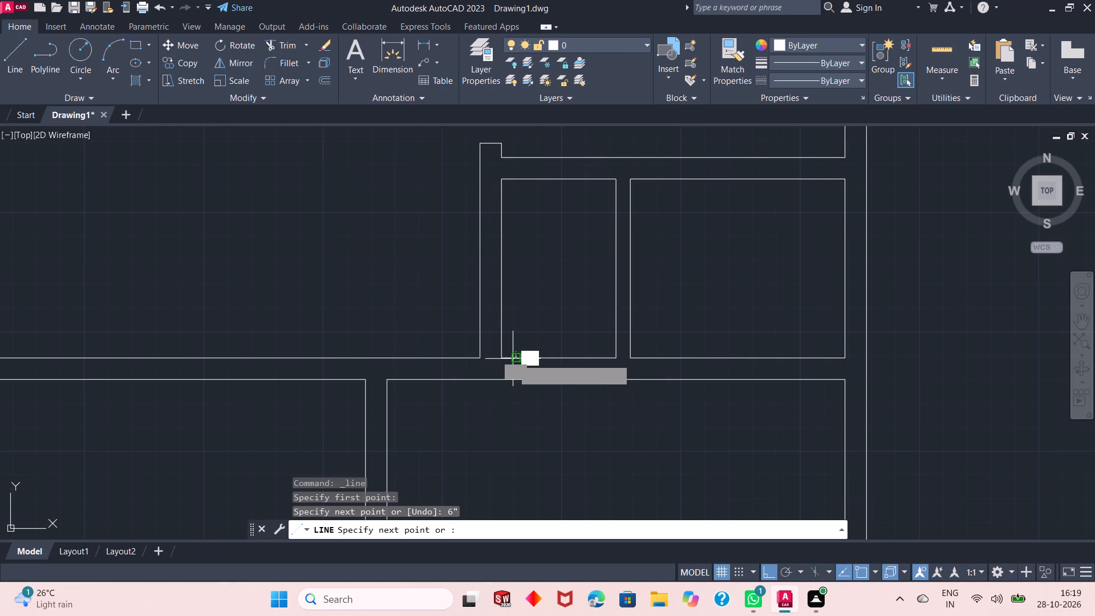
pyautogui.click(512, 377)
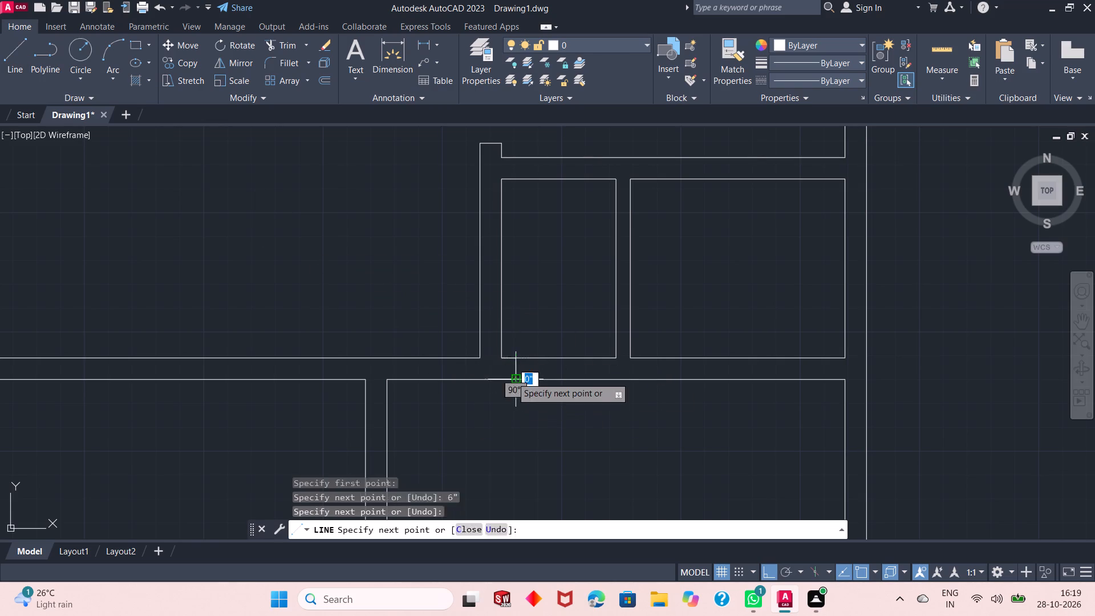
pyautogui.rightClick(530, 330)
pyautogui.click(542, 336)
# Offset the jamb line across the narrow southeastern room's south wall 2'6" to the east, and finish offsetting.
pyautogui.click(317, 80)
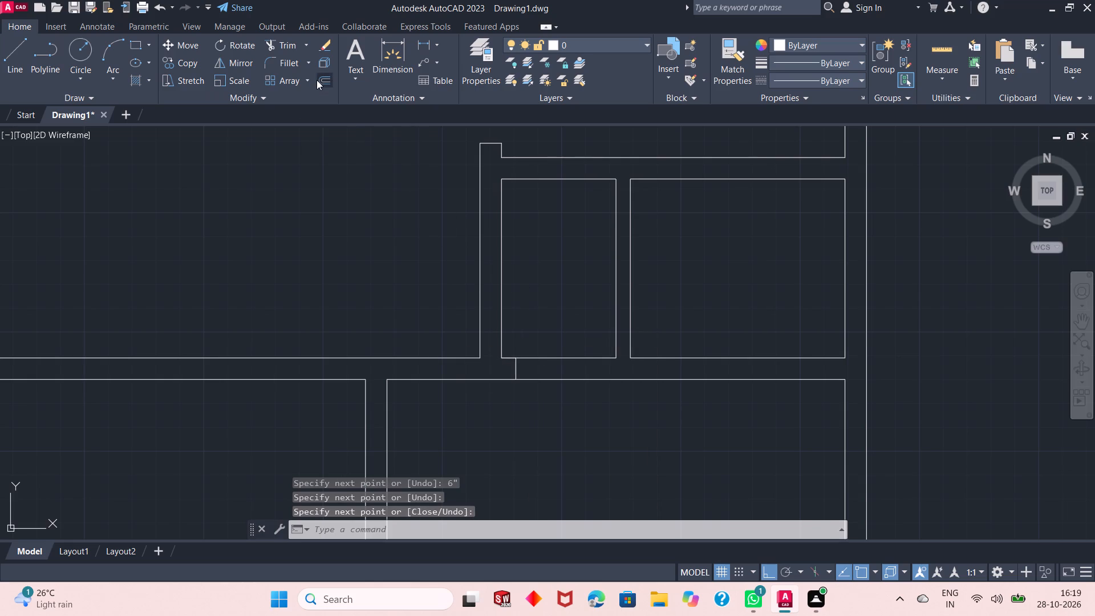
pyautogui.rightClick(329, 193)
pyautogui.click(348, 203)
pyautogui.click(517, 370)
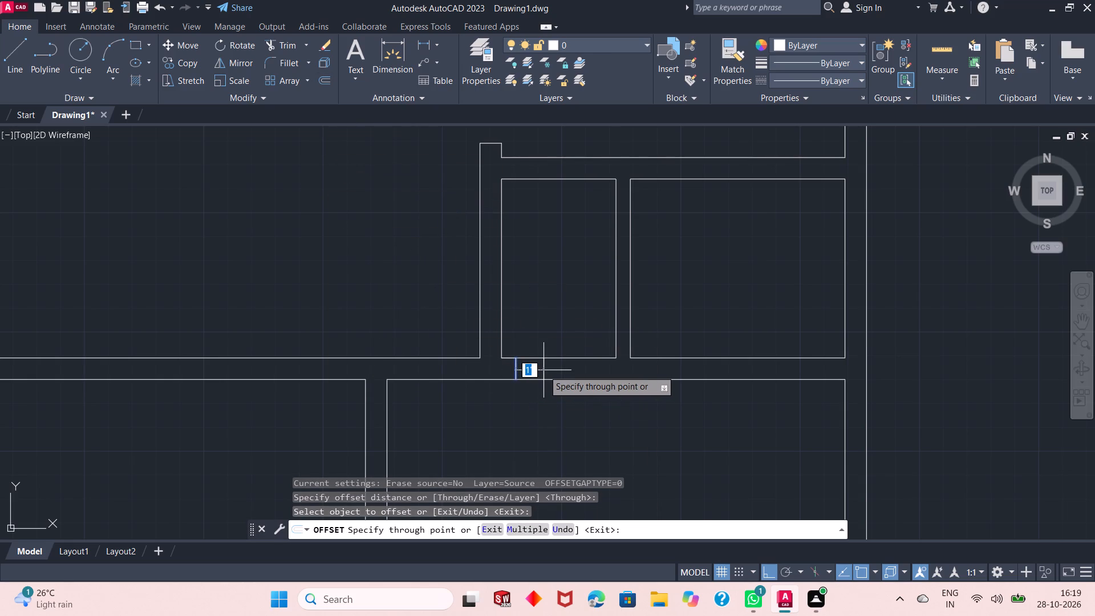
pyautogui.write('2\'6"')
pyautogui.press('Return')
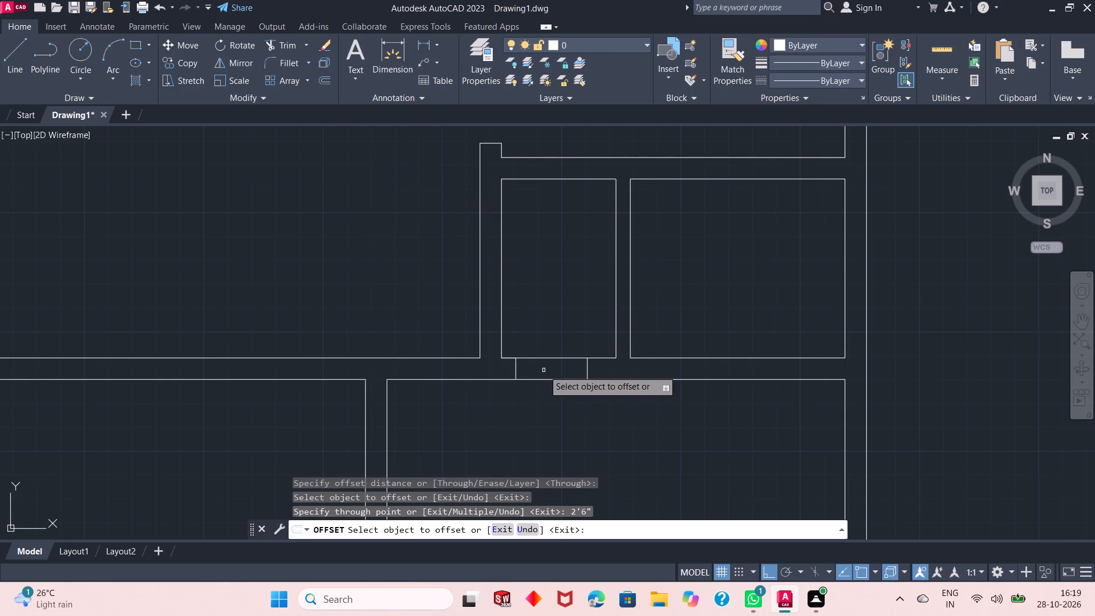
pyautogui.rightClick(553, 305)
pyautogui.click(577, 313)
# Trim both lines of the narrow southeastern room's south wall between the two jambs to open the doorway, and finish trimming.
pyautogui.click(274, 49)
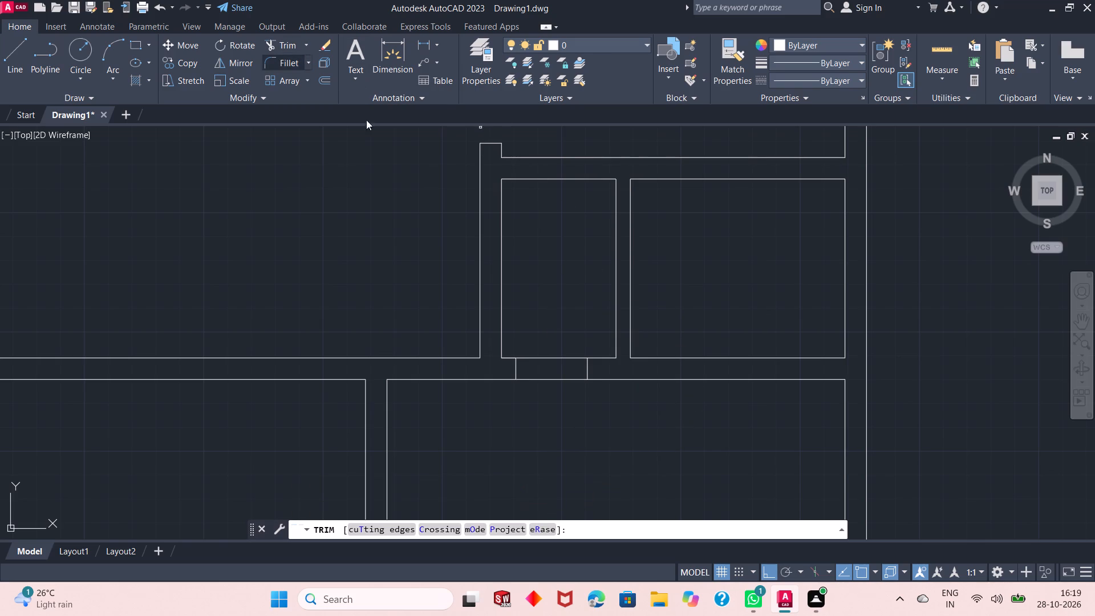
pyautogui.moveTo(569, 345); pyautogui.dragTo(555, 386)
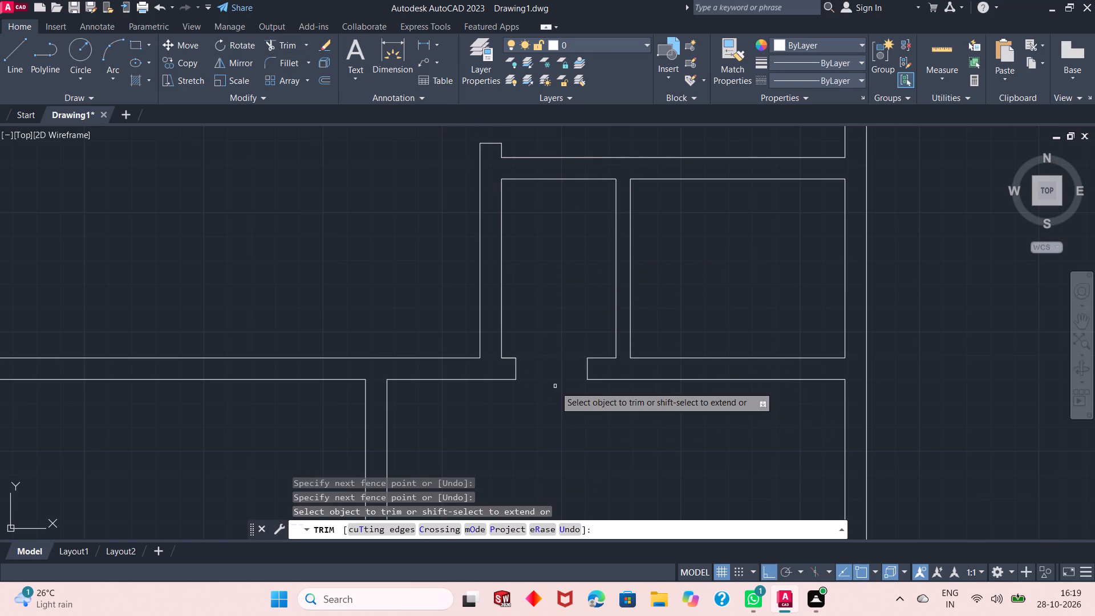
pyautogui.rightClick(555, 386)
pyautogui.click(603, 193)
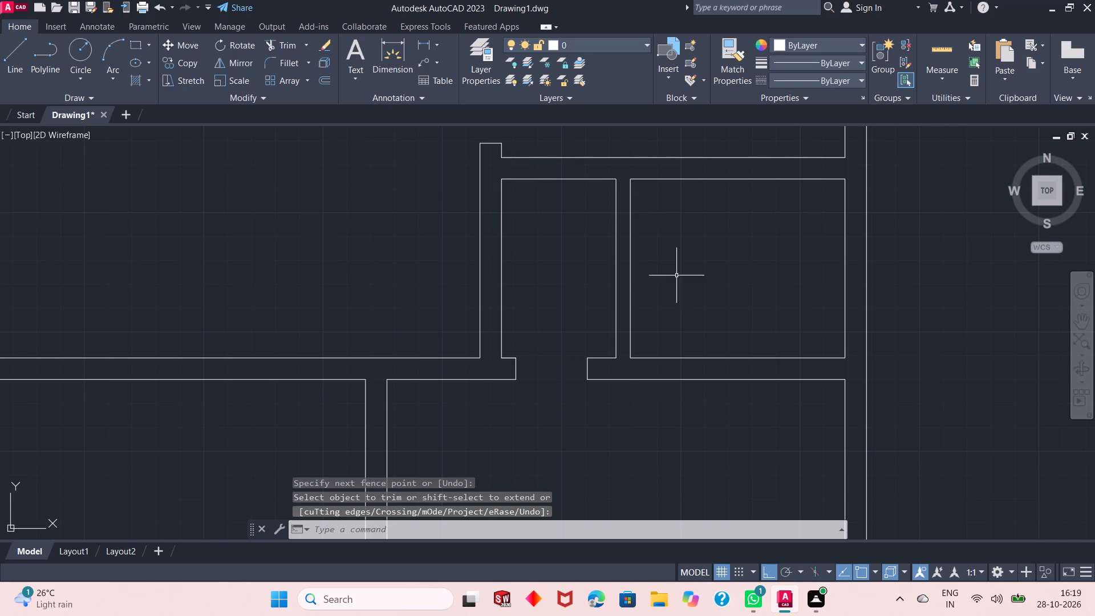
# Draw a line about 3' east from the adjoining wider room's southwest corner, continue it across the south wall's thickness, and finish the line.
pyautogui.click(14, 64)
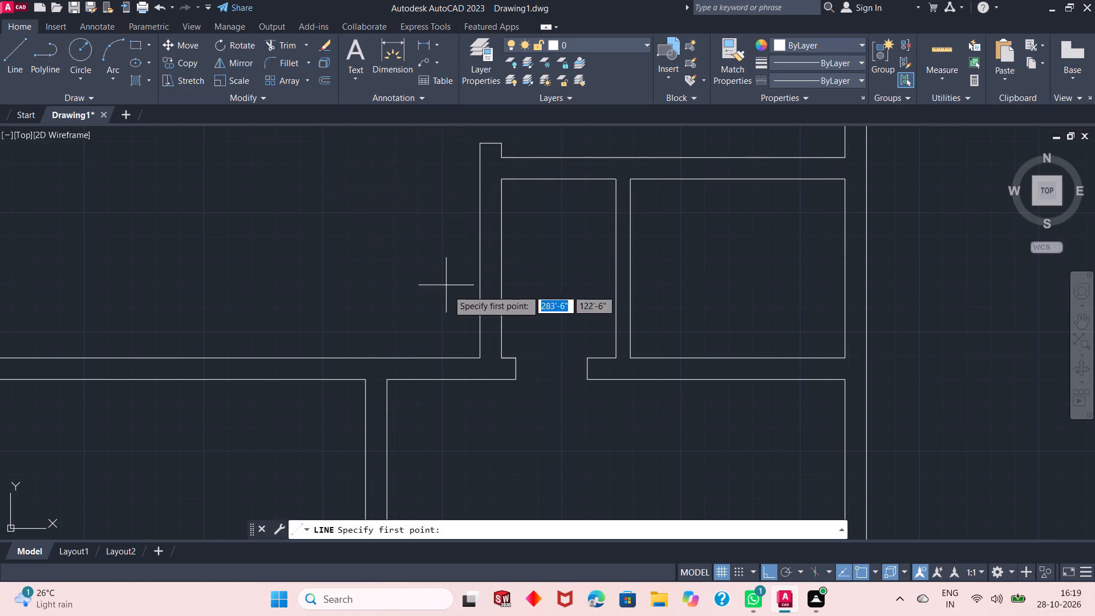
pyautogui.click(630, 359)
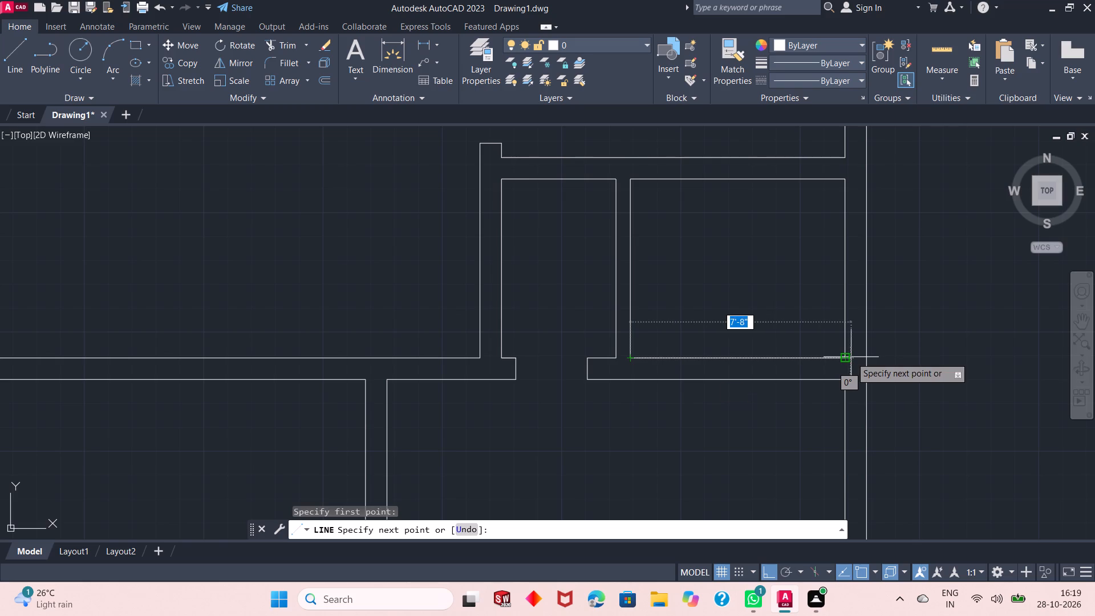
pyautogui.click(716, 356)
pyautogui.click(716, 379)
pyautogui.rightClick(740, 326)
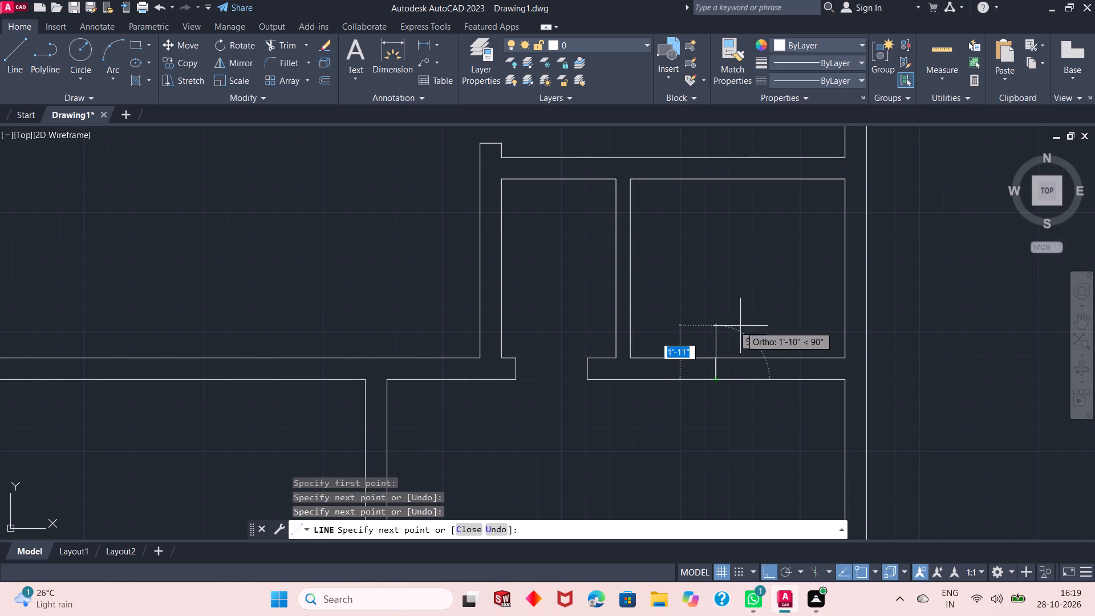
pyautogui.click(744, 328)
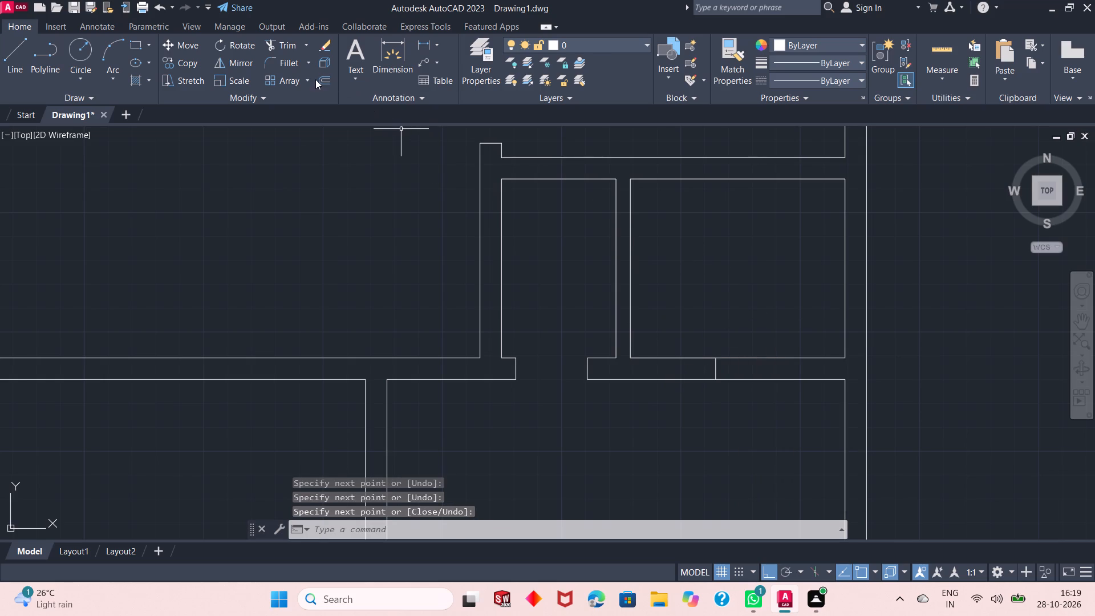
# Offset the wider room's south-wall jamb line through a point about 2'1" to the east, and finish offsetting.
pyautogui.click(315, 80)
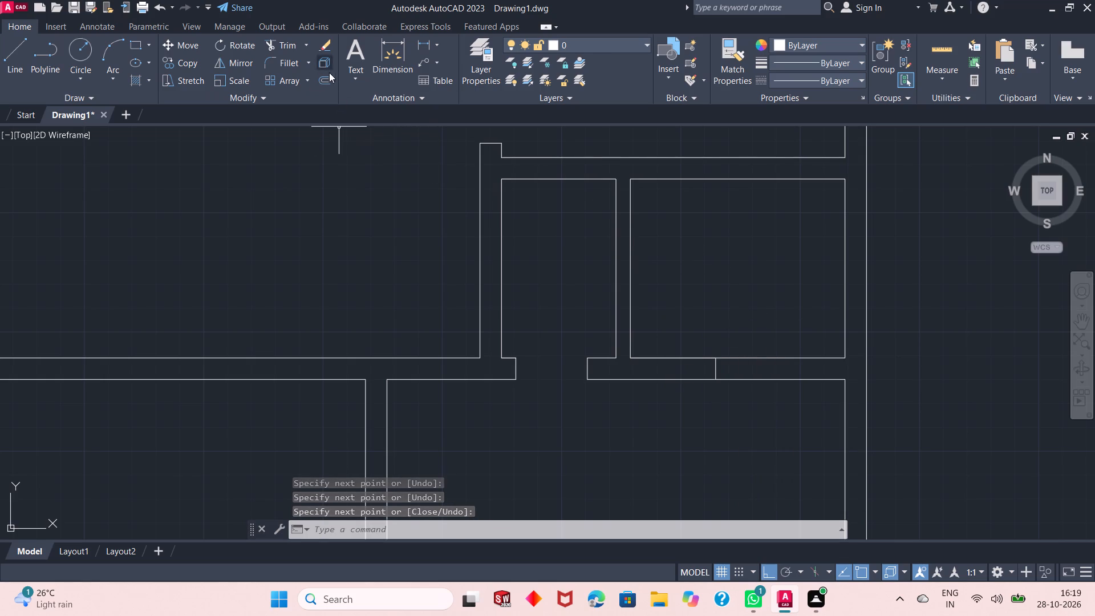
pyautogui.click(326, 77)
pyautogui.rightClick(362, 181)
pyautogui.click(401, 193)
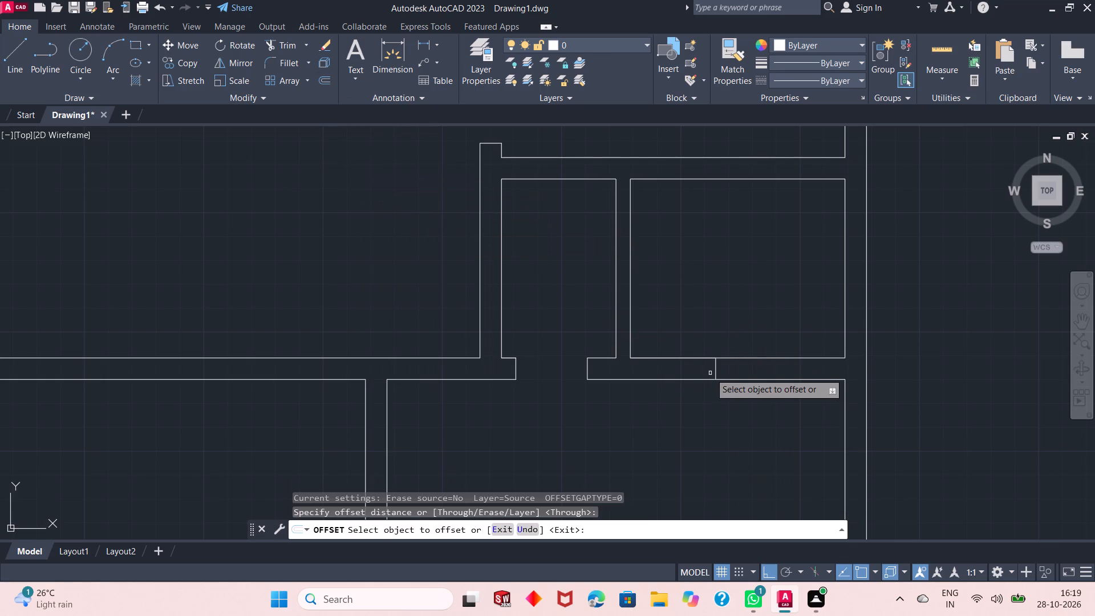
pyautogui.click(715, 371)
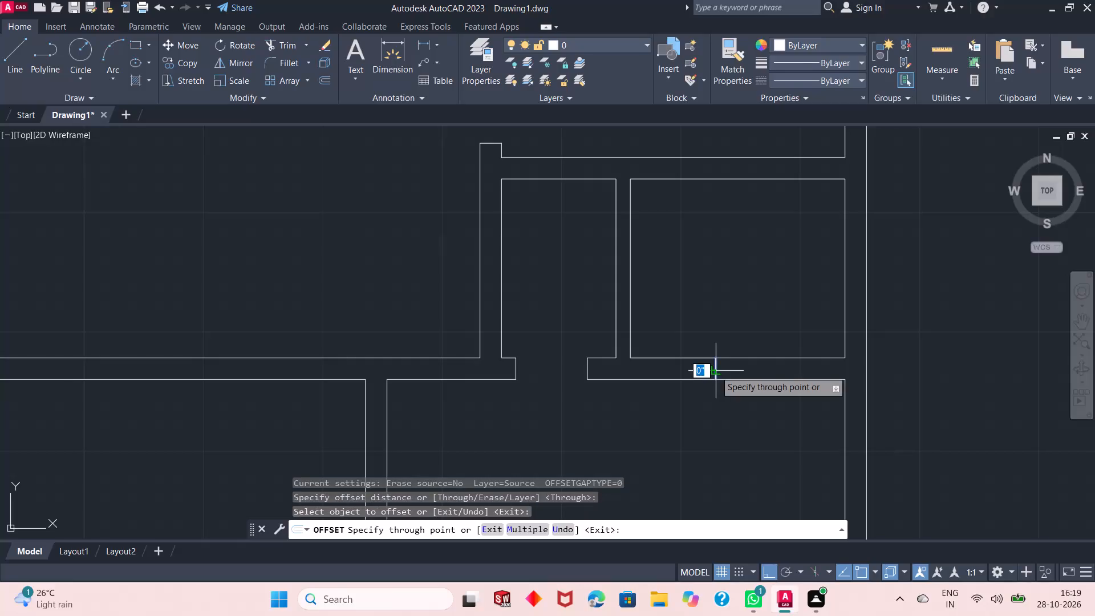
pyautogui.click(774, 373)
pyautogui.rightClick(769, 315)
pyautogui.click(780, 323)
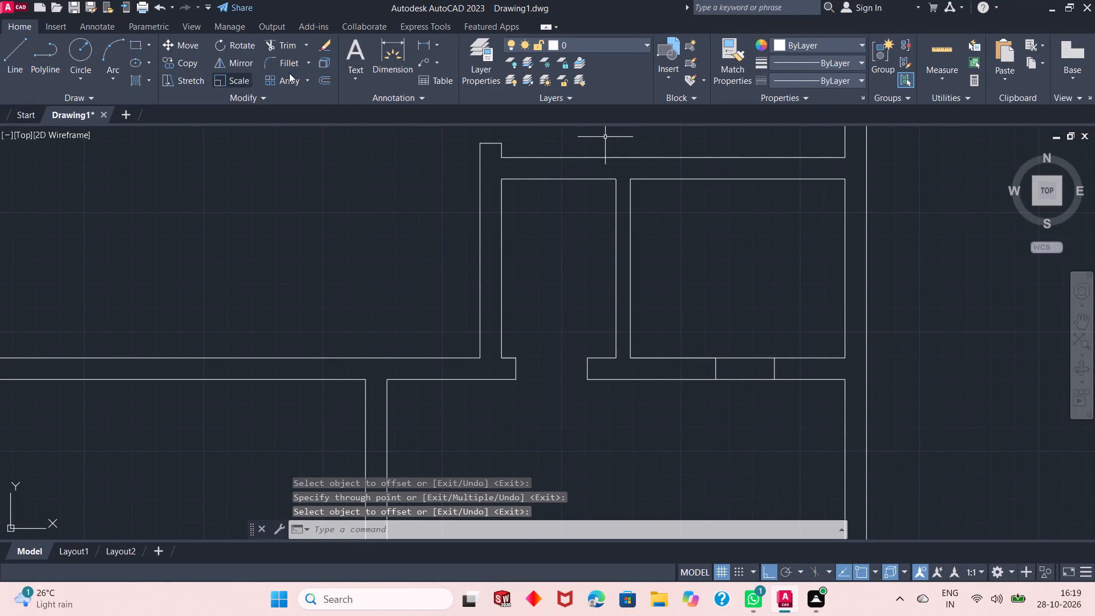
# Trim both lines of the wider southeastern room's south wall between the two jambs to open the opening.
pyautogui.click(299, 46)
pyautogui.moveTo(709, 307); pyautogui.dragTo(714, 313)
pyautogui.click(740, 401)
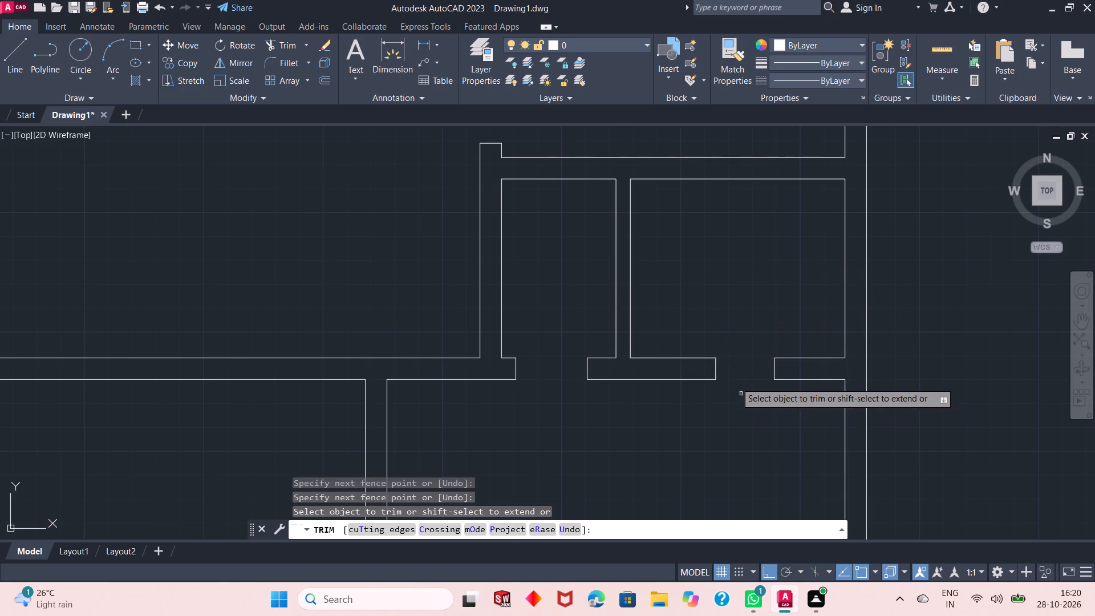
# Trim away the leftover guide lines overlapping the south wall's inner face in the two small southeastern rooms, and finish trimming.
pyautogui.click(680, 359)
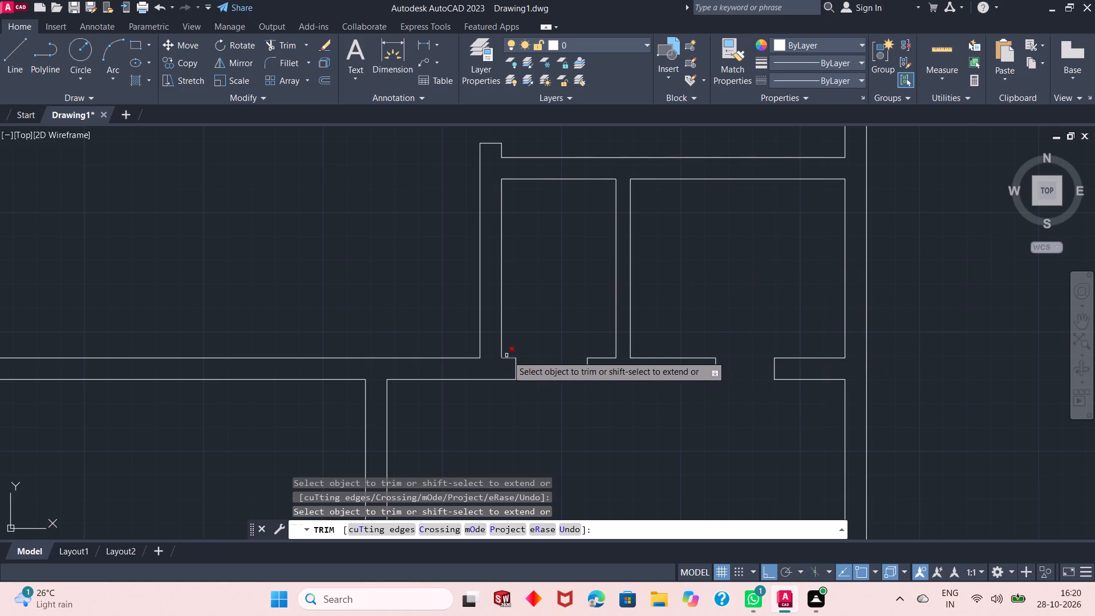
pyautogui.click(508, 355)
pyautogui.click(526, 346)
pyautogui.click(513, 356)
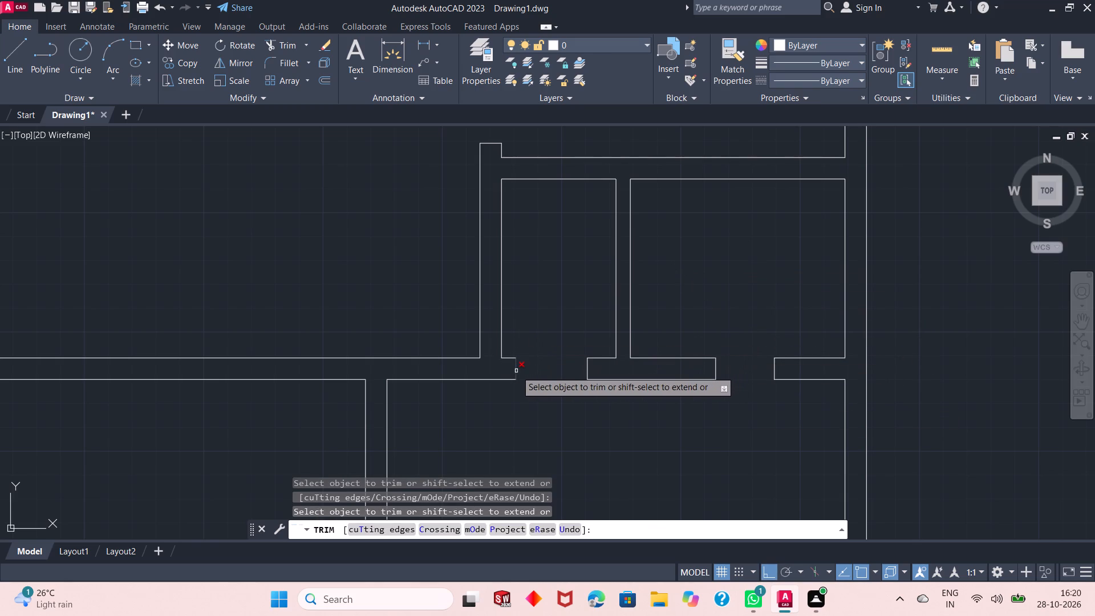
pyautogui.rightClick(575, 318)
pyautogui.click(609, 325)
pyautogui.scroll(-2, 717, 325)
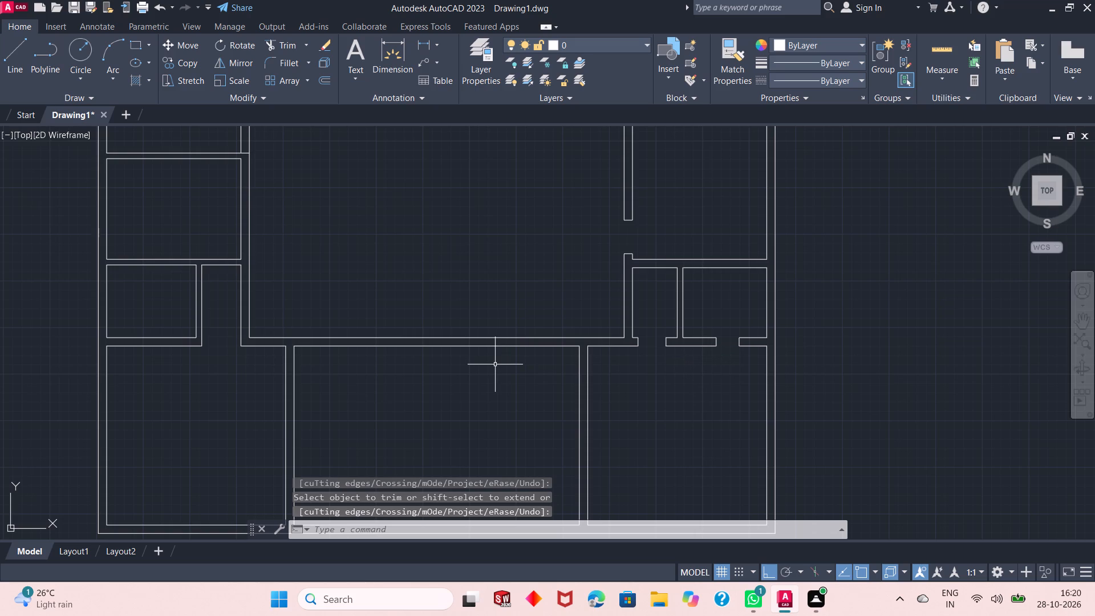
pyautogui.scroll(-1, 669, 297)
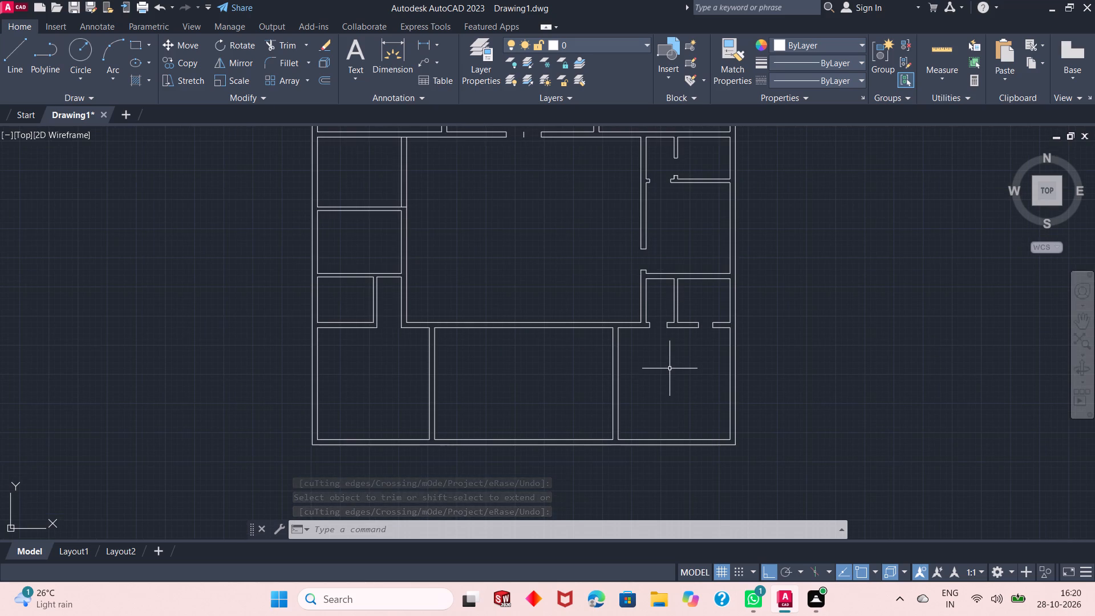
# Draw a line 6" south from the top of the southeastern room's west partition, continue it across the partition's thickness, and finish the line.
pyautogui.scroll(1, 605, 325)
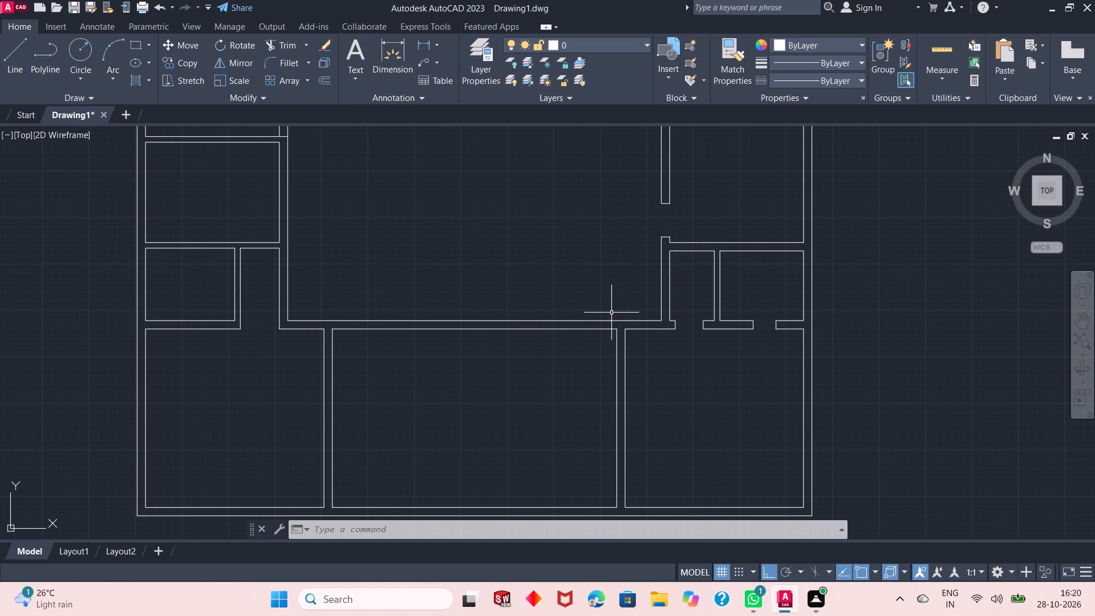
pyautogui.scroll(1, 614, 329)
pyautogui.click(2, 60)
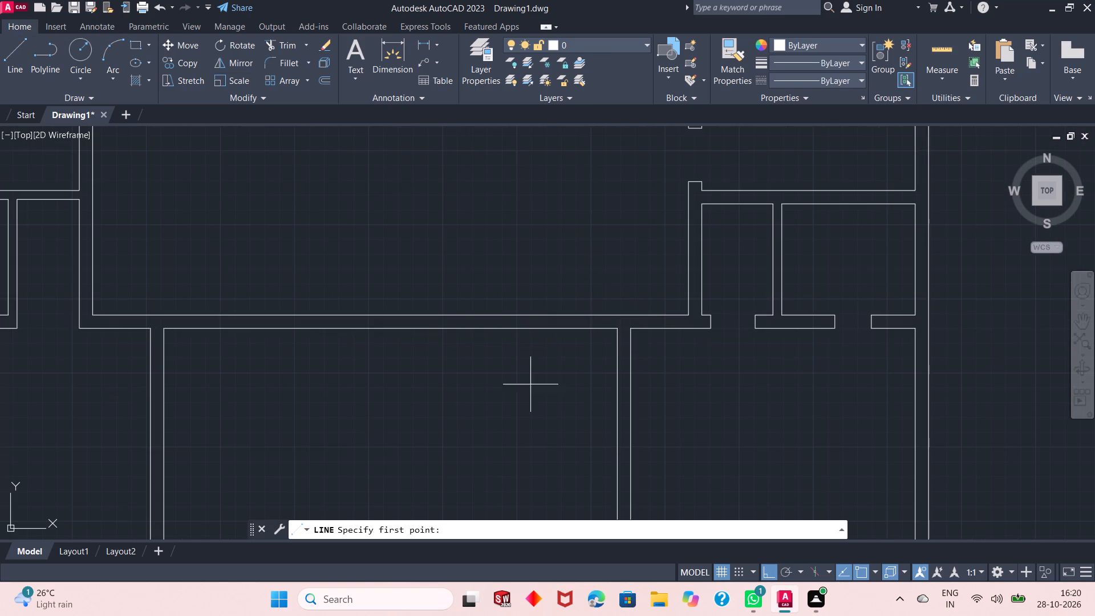
pyautogui.click(620, 331)
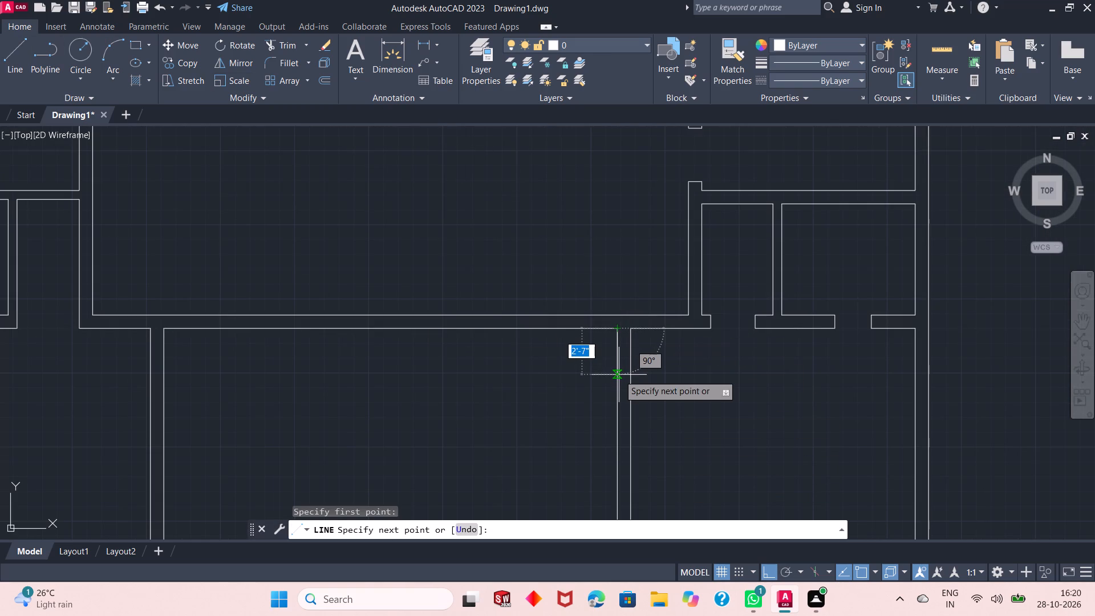
pyautogui.press('9')
pyautogui.press('BackSpace')
pyautogui.write('6"')
pyautogui.press('Return')
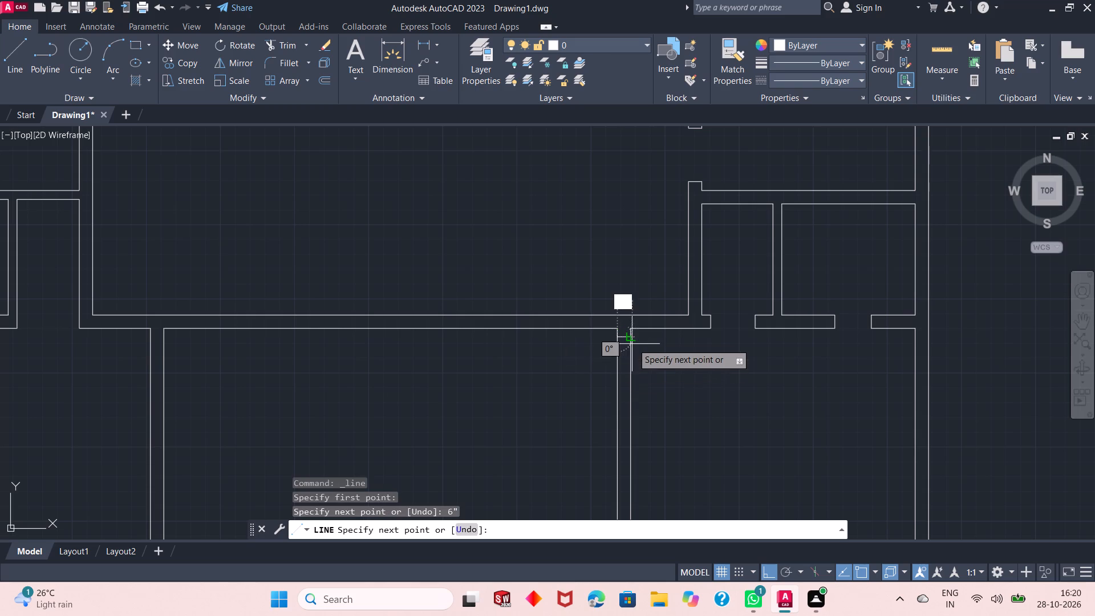
pyautogui.click(632, 338)
pyautogui.rightClick(677, 370)
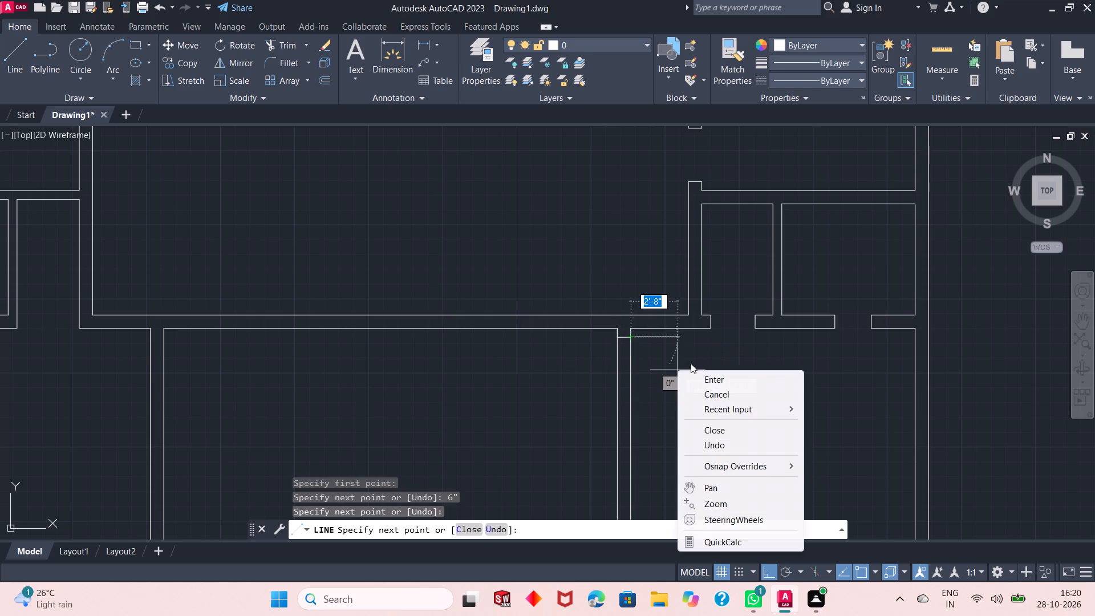
pyautogui.click(703, 380)
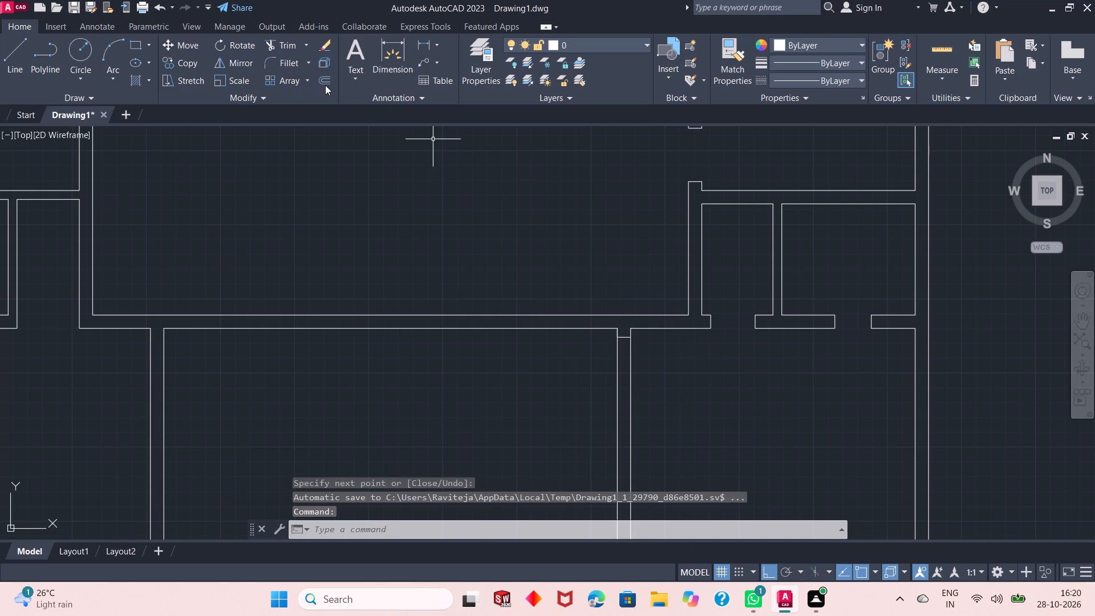
# Offset the jamb line across the southeastern room's west partition 3' to the south, and finish offsetting.
pyautogui.click(325, 85)
pyautogui.rightClick(366, 198)
pyautogui.click(412, 210)
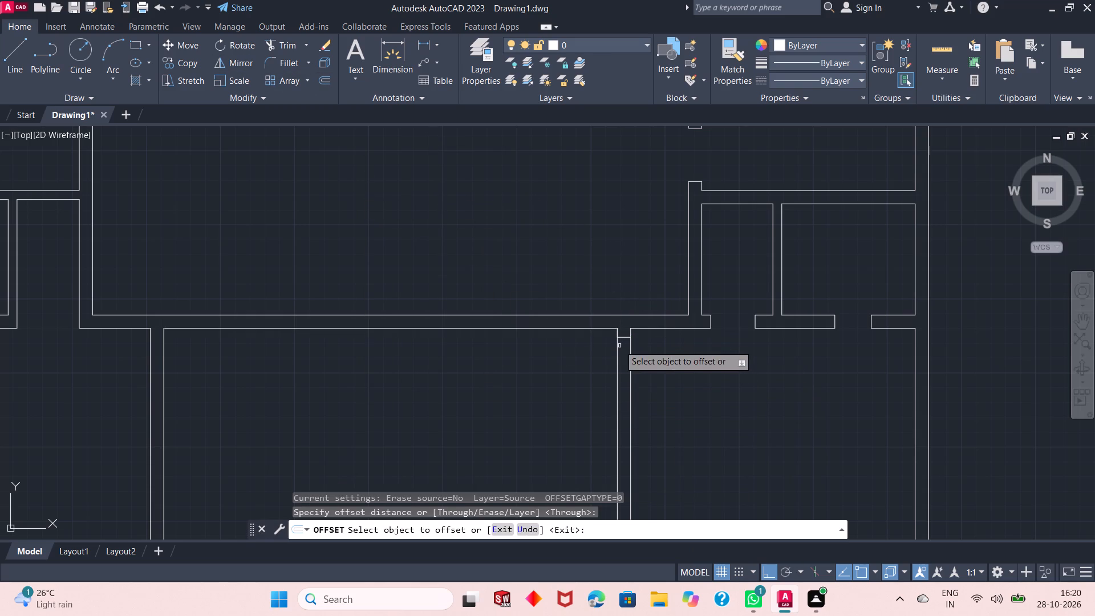
pyautogui.click(623, 337)
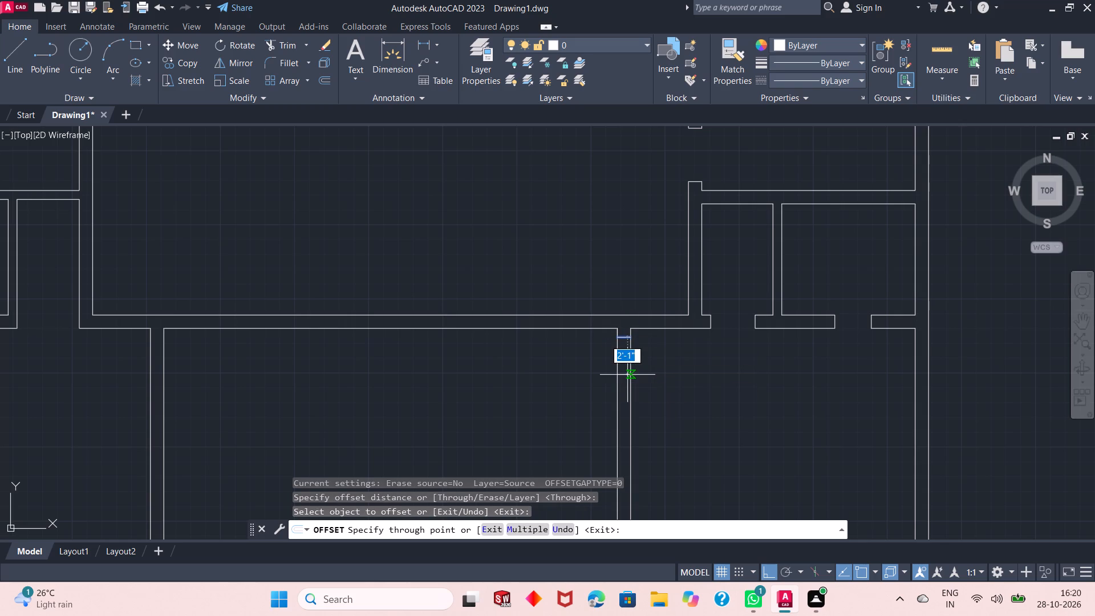
pyautogui.write("3'")
pyautogui.press('Return')
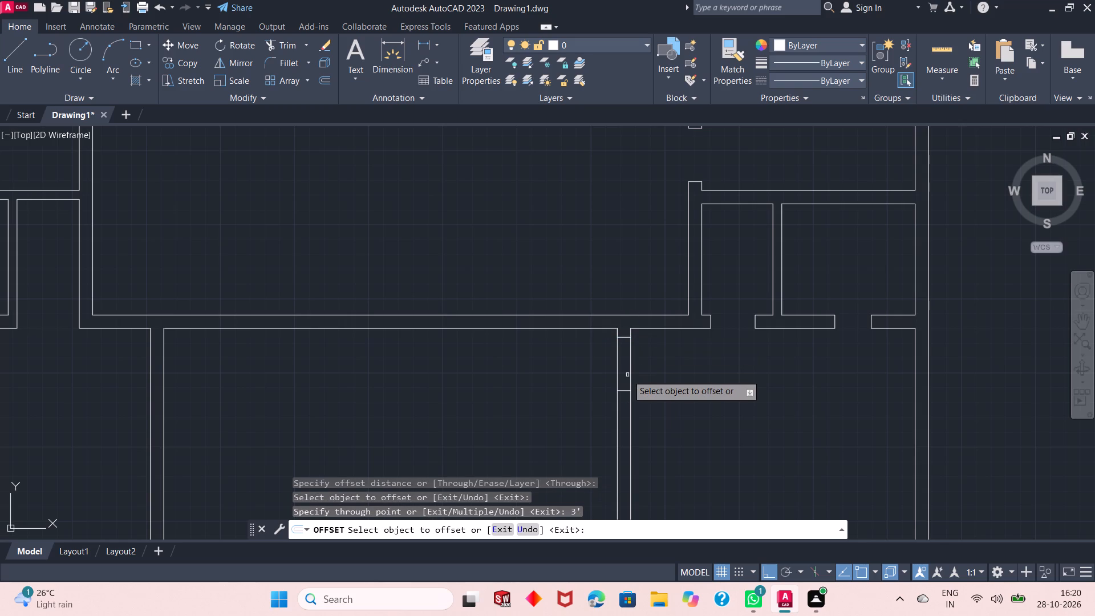
pyautogui.rightClick(664, 374)
pyautogui.click(684, 381)
# Trim both faces of the southeastern room's west partition between the two jambs to open the doorway, and finish trimming.
pyautogui.click(293, 50)
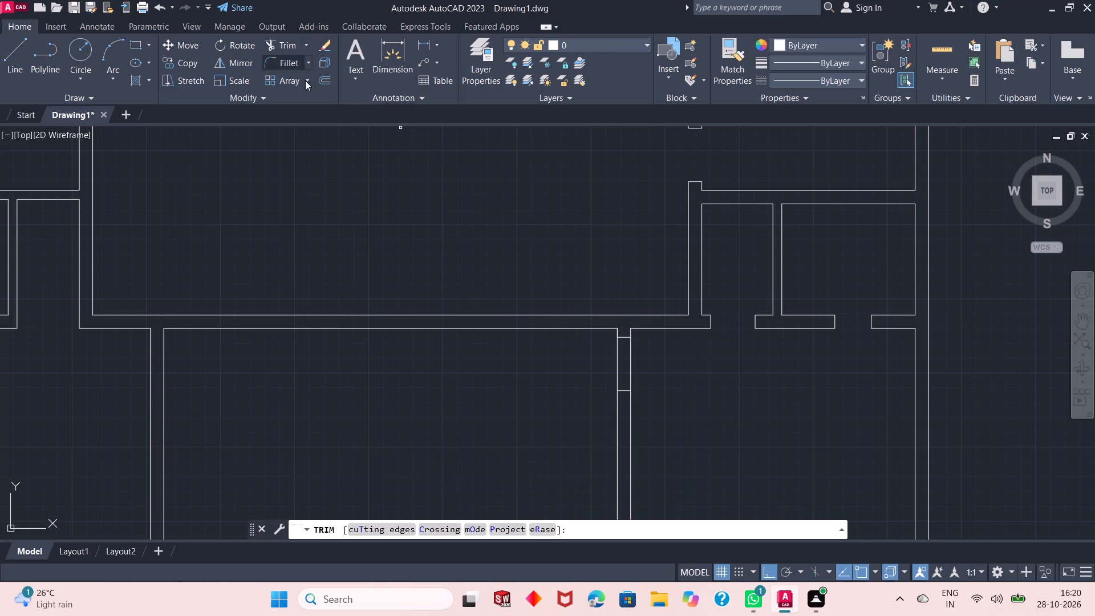
pyautogui.click(557, 400)
pyautogui.click(639, 367)
pyautogui.rightClick(639, 367)
pyautogui.click(684, 376)
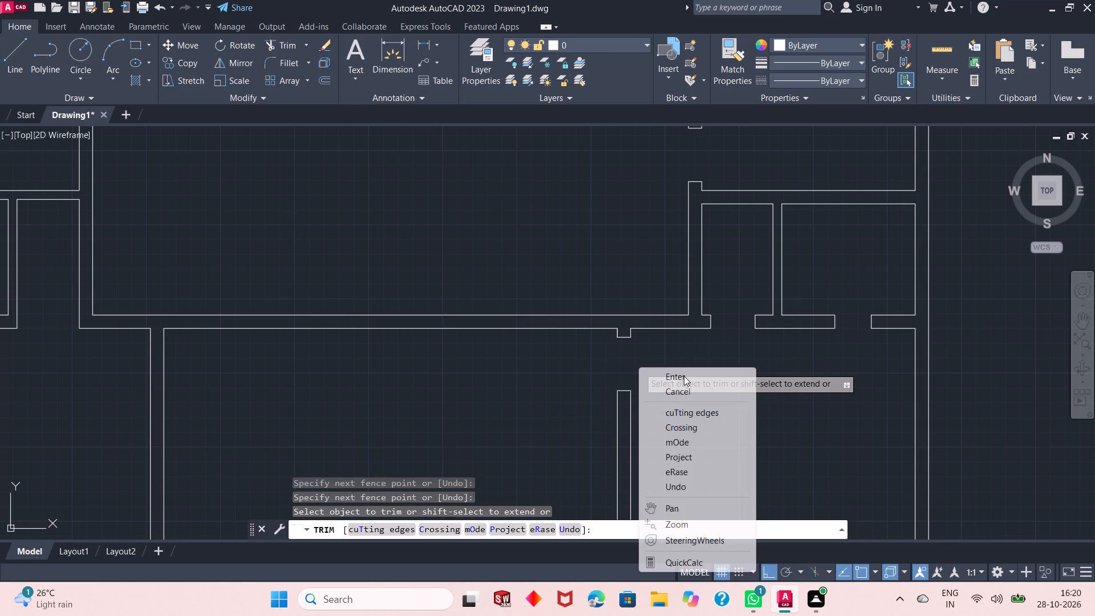
# Draw a line 6" south from the top of the southwestern room's east partition, continue it across the partition's thickness, and finish the line.
pyautogui.scroll(-3, 701, 360)
pyautogui.scroll(2, 547, 363)
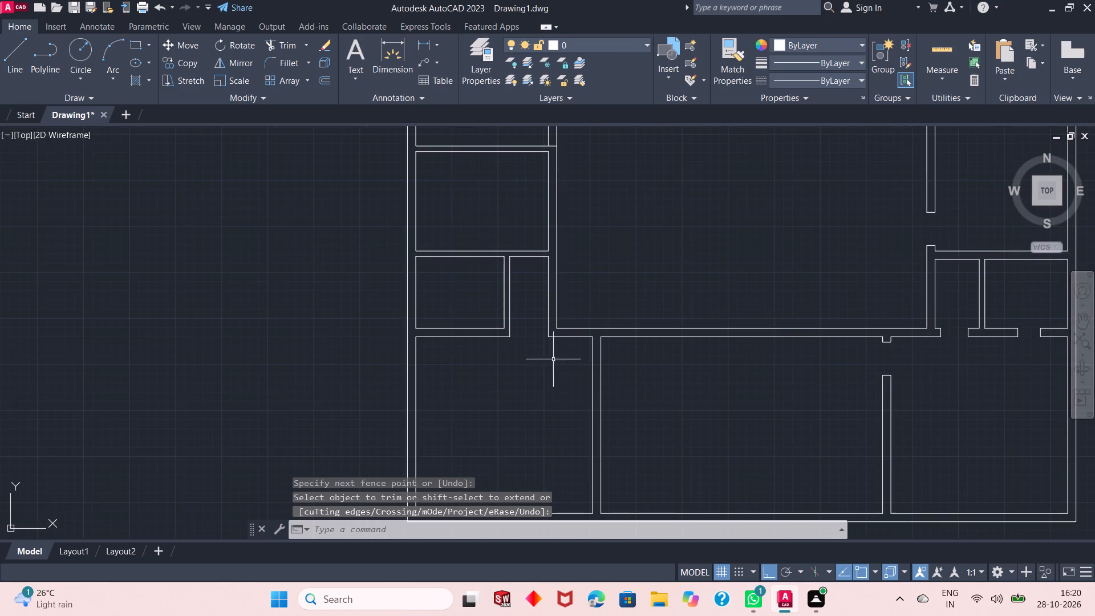
pyautogui.scroll(1, 595, 352)
pyautogui.click(15, 71)
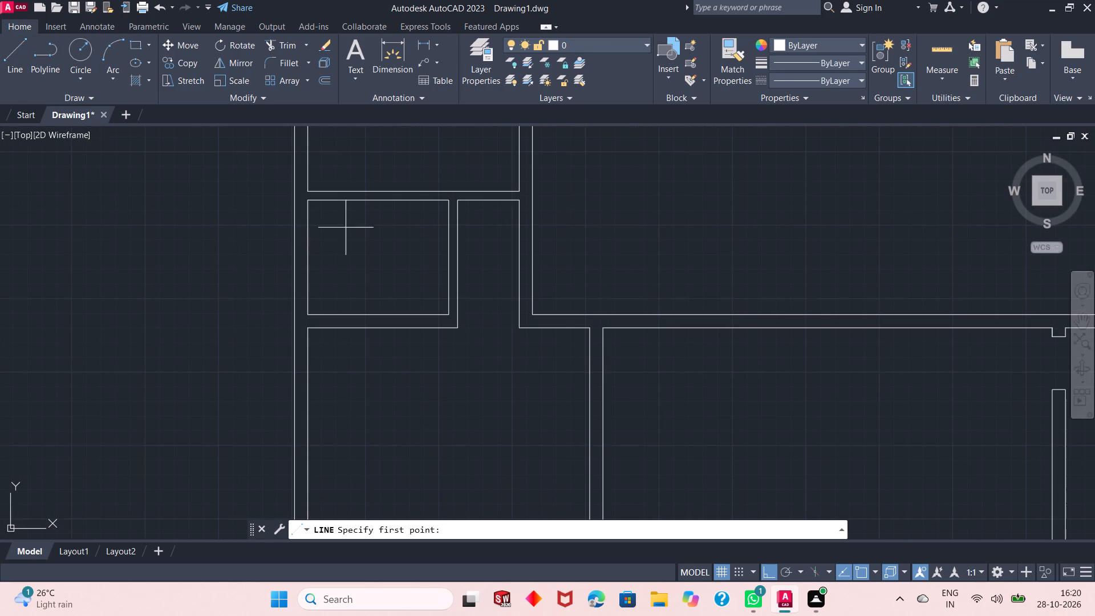
pyautogui.click(589, 330)
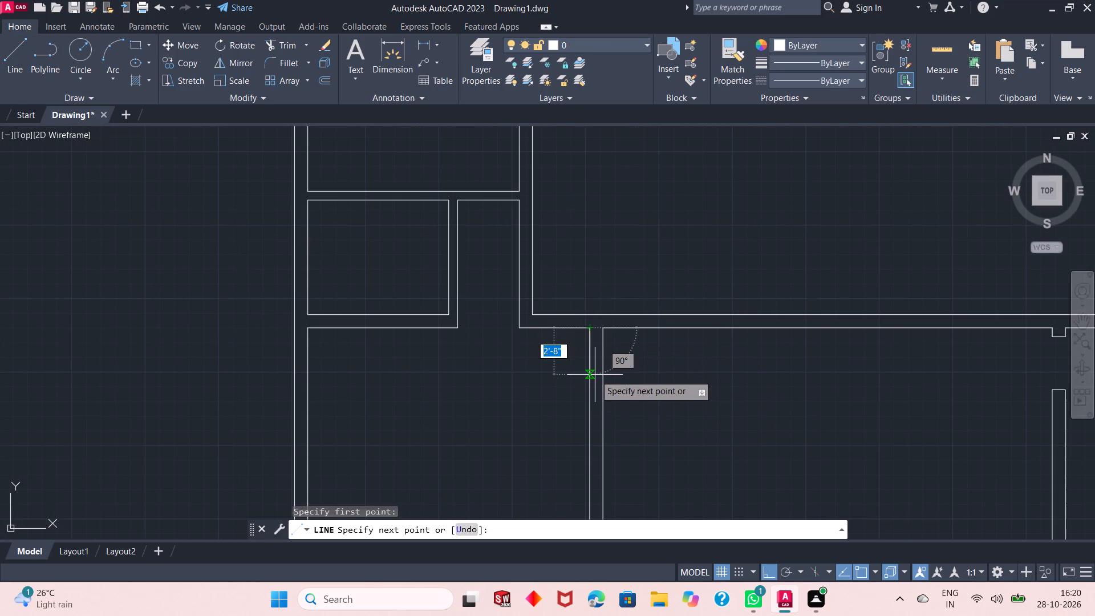
pyautogui.write('6"')
pyautogui.press('Return')
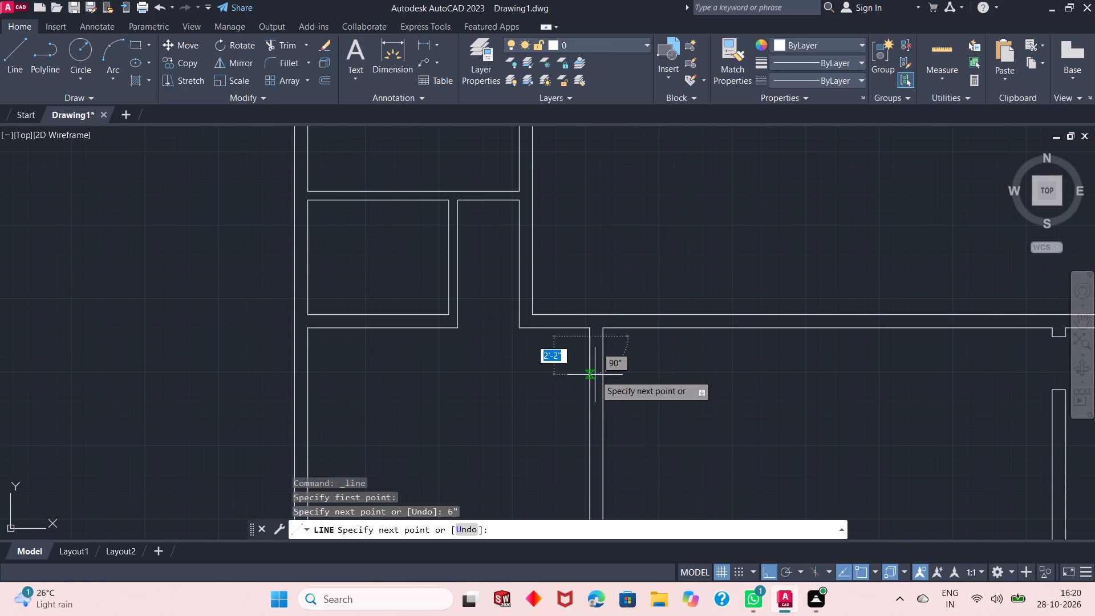
pyautogui.click(604, 337)
pyautogui.rightClick(651, 363)
pyautogui.click(671, 374)
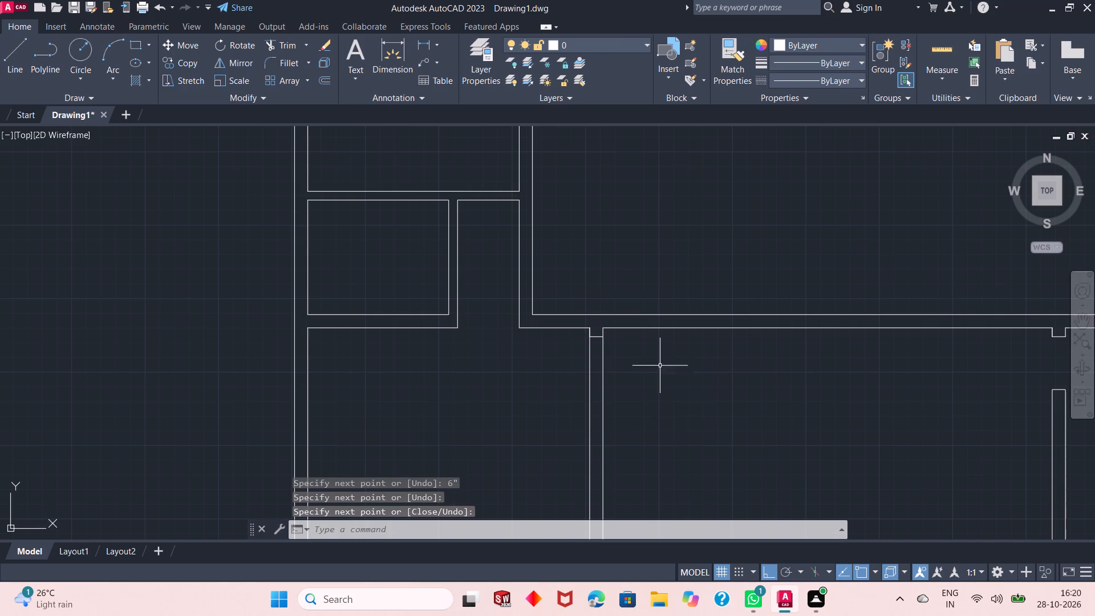
# Erase the short 6" guide line overlapping the west face of the southwestern room's east partition.
pyautogui.scroll(-3, 609, 330)
pyautogui.scroll(2, 782, 346)
pyautogui.scroll(2, 660, 320)
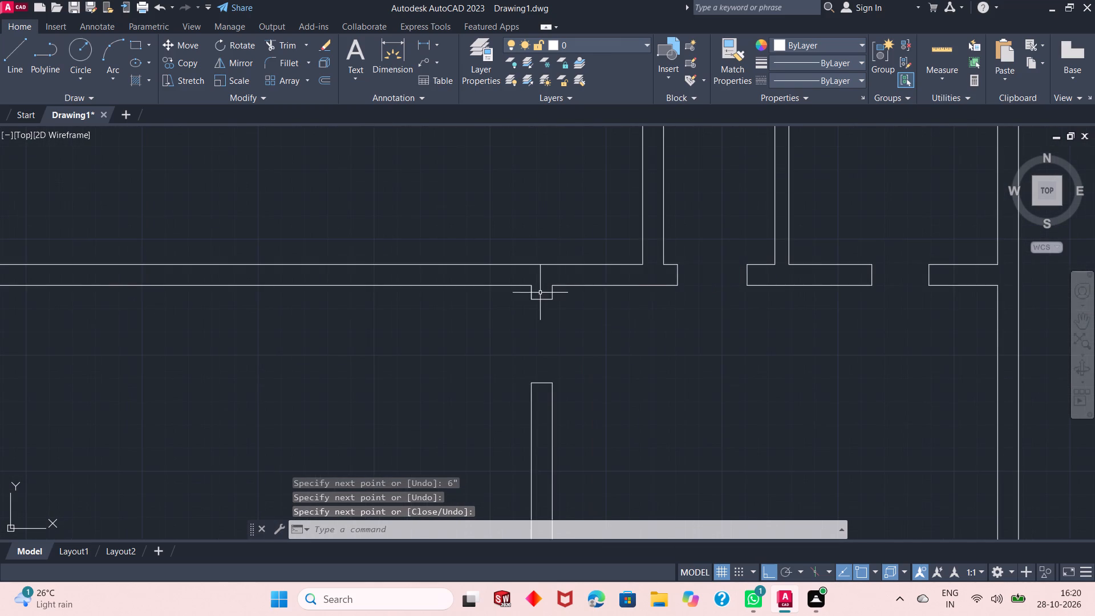
pyautogui.scroll(1, 538, 291)
pyautogui.click(524, 287)
pyautogui.scroll(-2, 594, 342)
pyautogui.scroll(4, 68, 331)
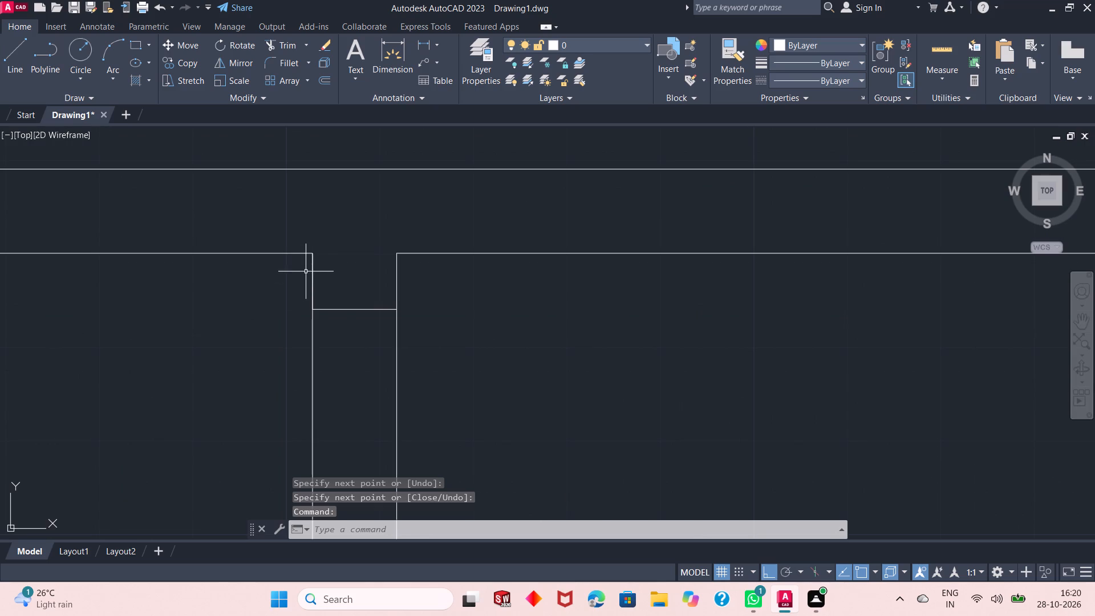
pyautogui.click(315, 270)
pyautogui.click(310, 274)
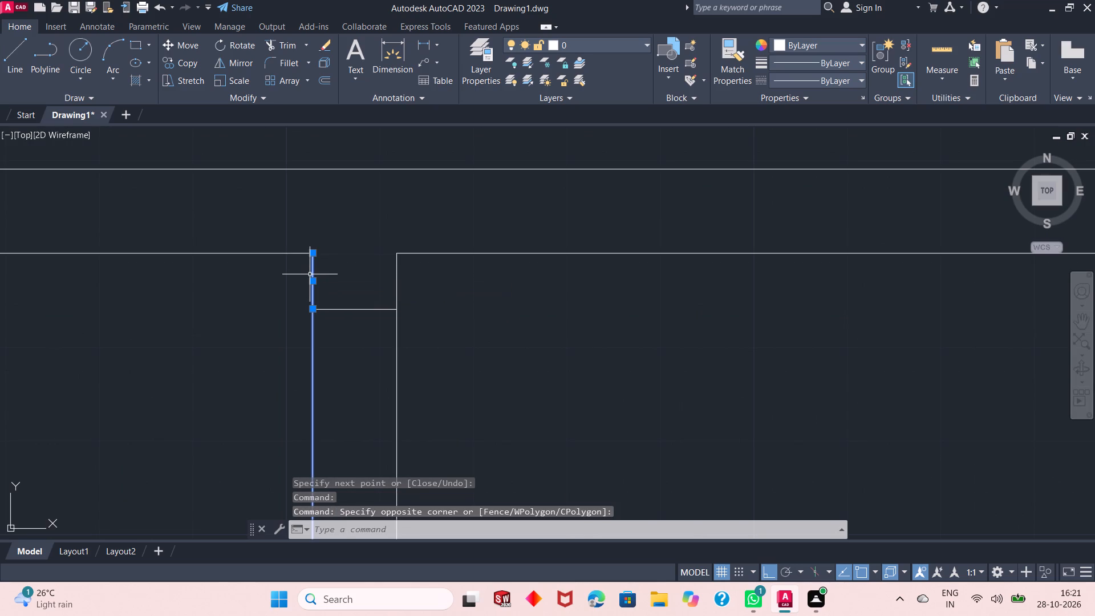
pyautogui.press('Escape')
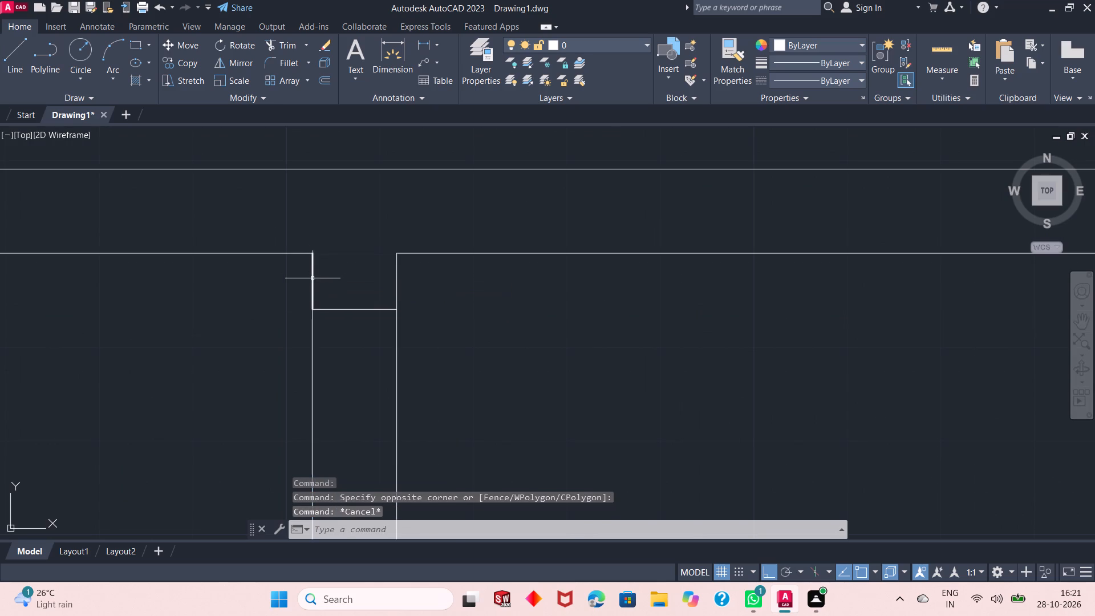
pyautogui.click(312, 279)
pyautogui.rightClick(295, 291)
pyautogui.click(327, 302)
# Erase the short guide line overlapping the west side of the stub above the southeastern room's partition doorway.
pyautogui.scroll(-3, 467, 432)
pyautogui.scroll(-3, 455, 383)
pyautogui.scroll(5, 644, 386)
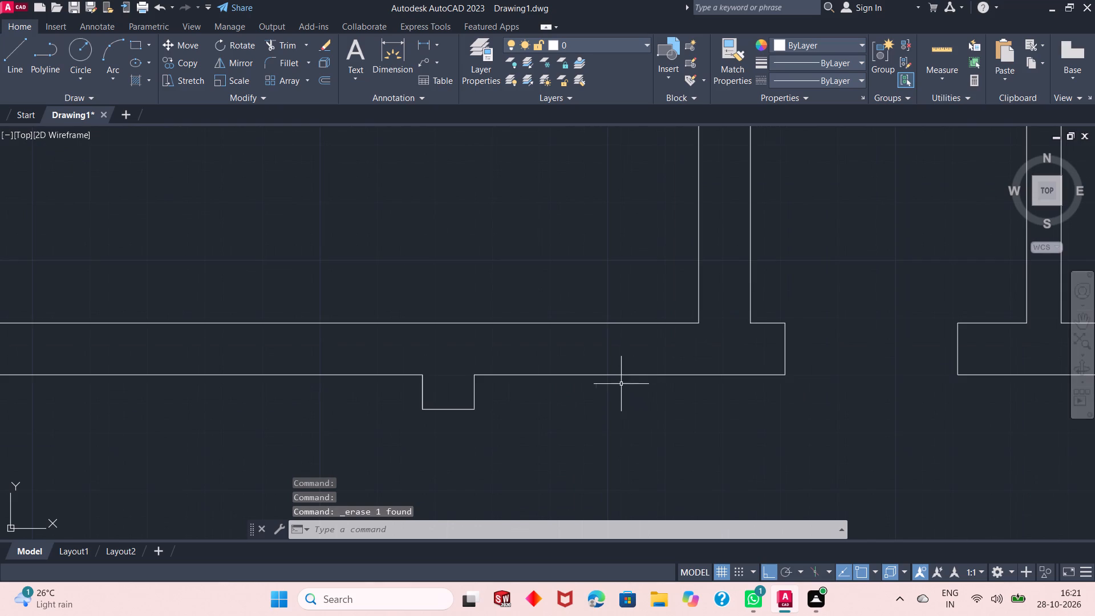
pyautogui.scroll(1, 468, 388)
pyautogui.click(394, 395)
pyautogui.rightClick(431, 242)
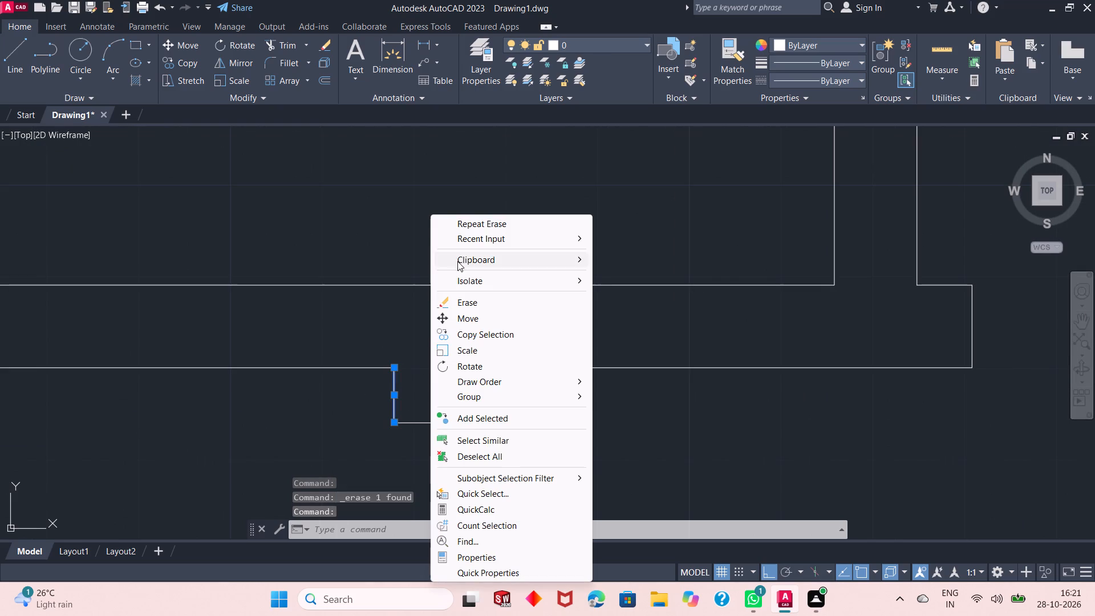
pyautogui.click(467, 298)
# Offset the jamb line across the southwestern room's east partition 3' to the south, and finish offsetting.
pyautogui.scroll(-5, 570, 331)
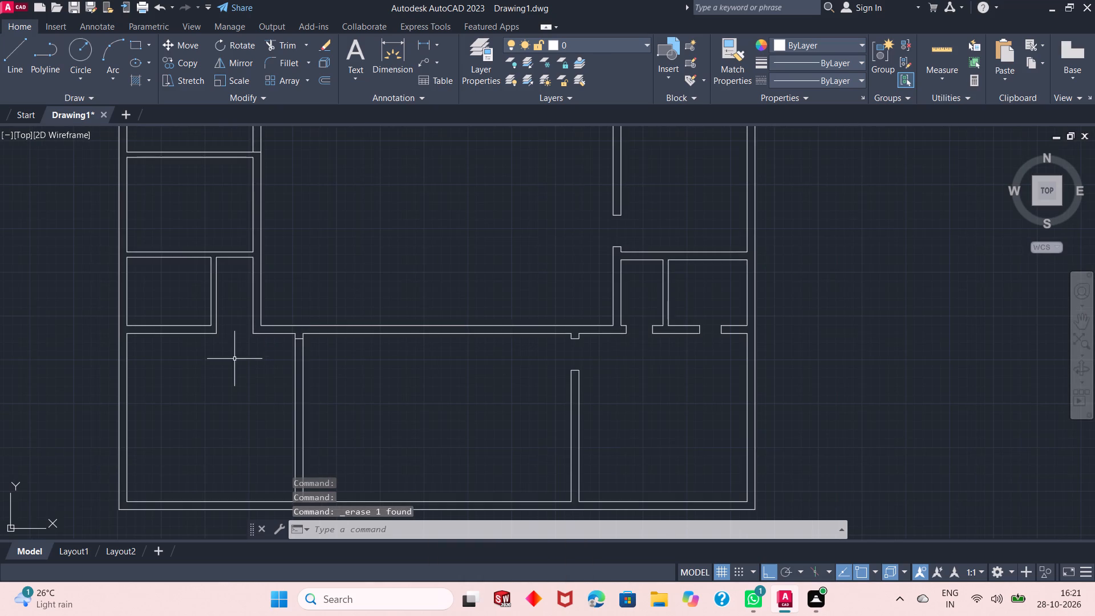
pyautogui.scroll(2, 234, 359)
pyautogui.click(318, 75)
pyautogui.rightClick(203, 212)
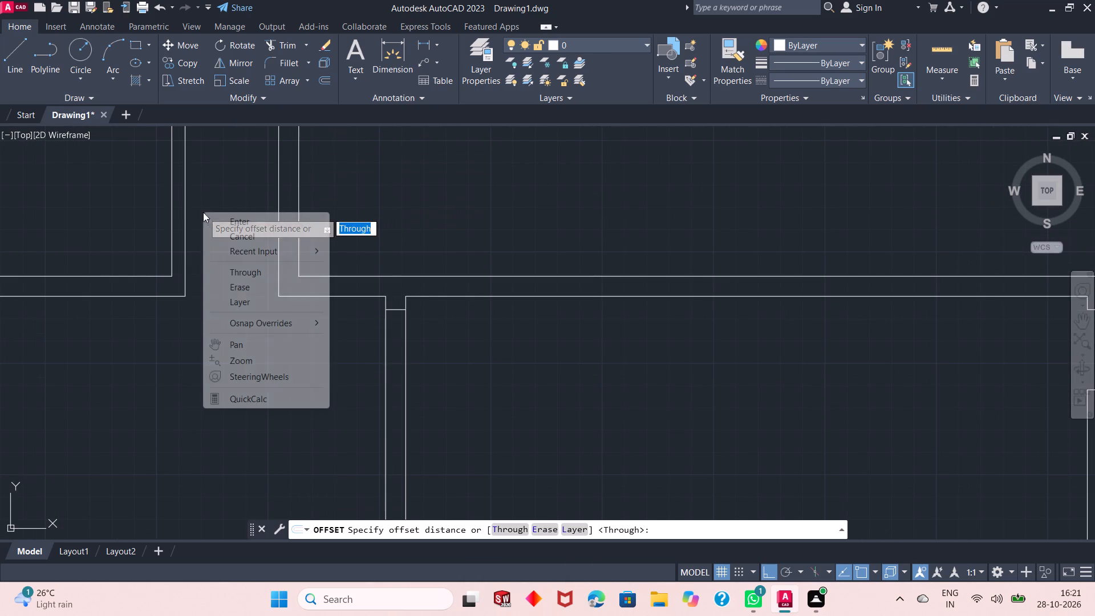
pyautogui.click(220, 227)
pyautogui.click(396, 310)
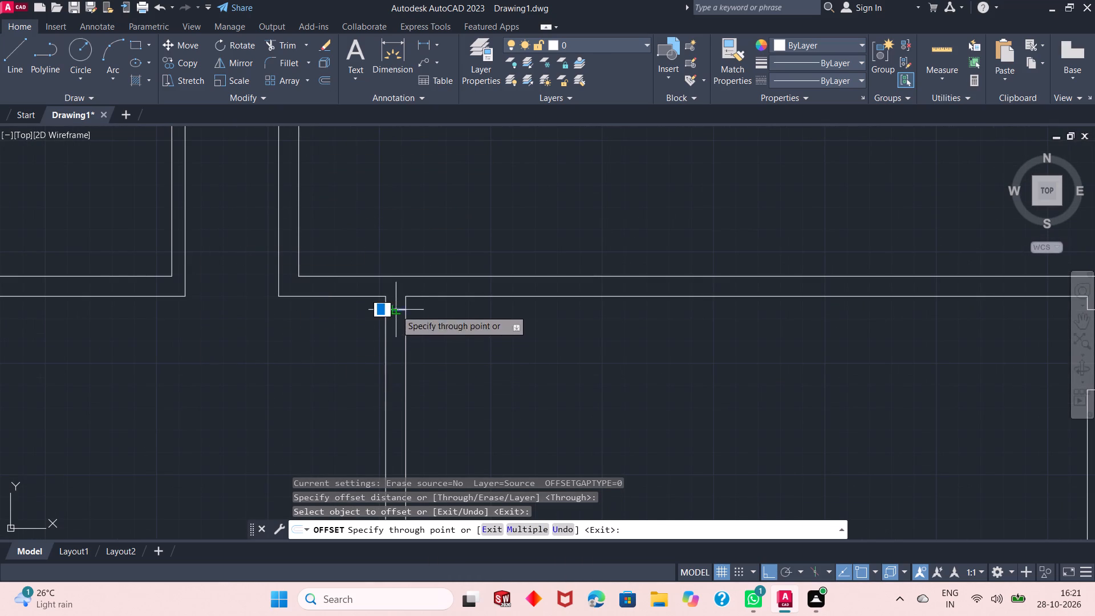
pyautogui.write("3'")
pyautogui.press('Return')
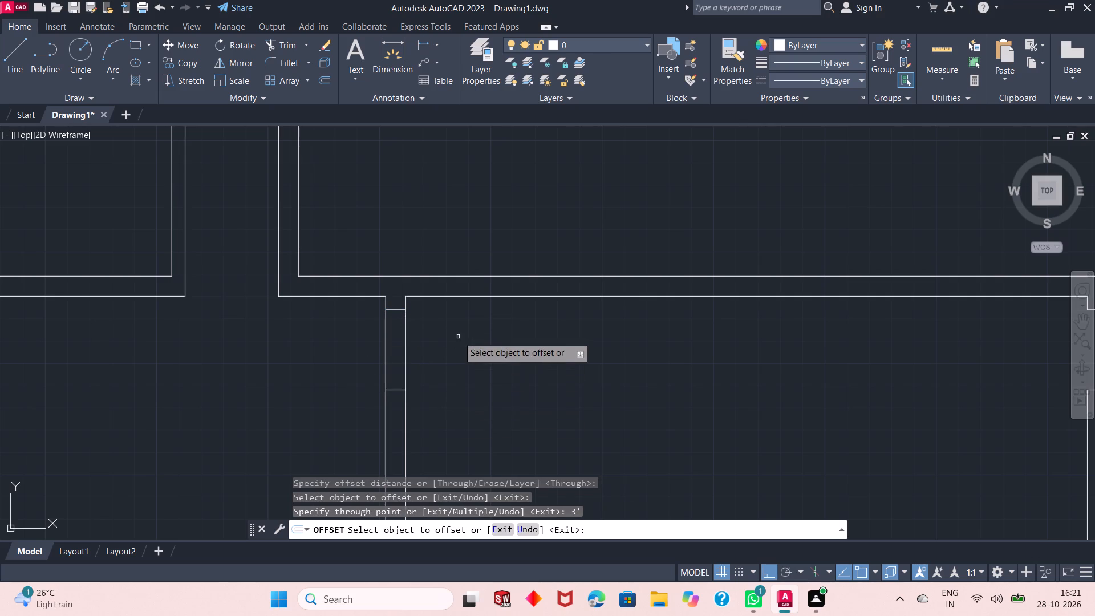
pyautogui.rightClick(458, 337)
pyautogui.click(493, 340)
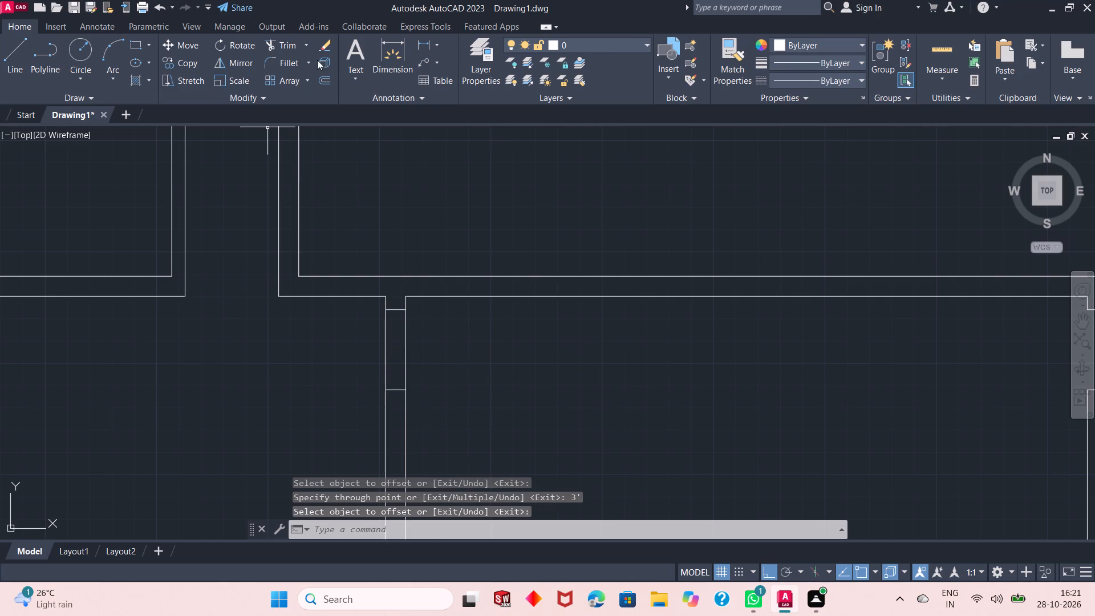
# Trim both faces of the southwestern room's east partition between the two jambs to open the doorway, and finish trimming.
pyautogui.click(290, 47)
pyautogui.click(476, 339)
pyautogui.click(299, 363)
pyautogui.rightClick(428, 232)
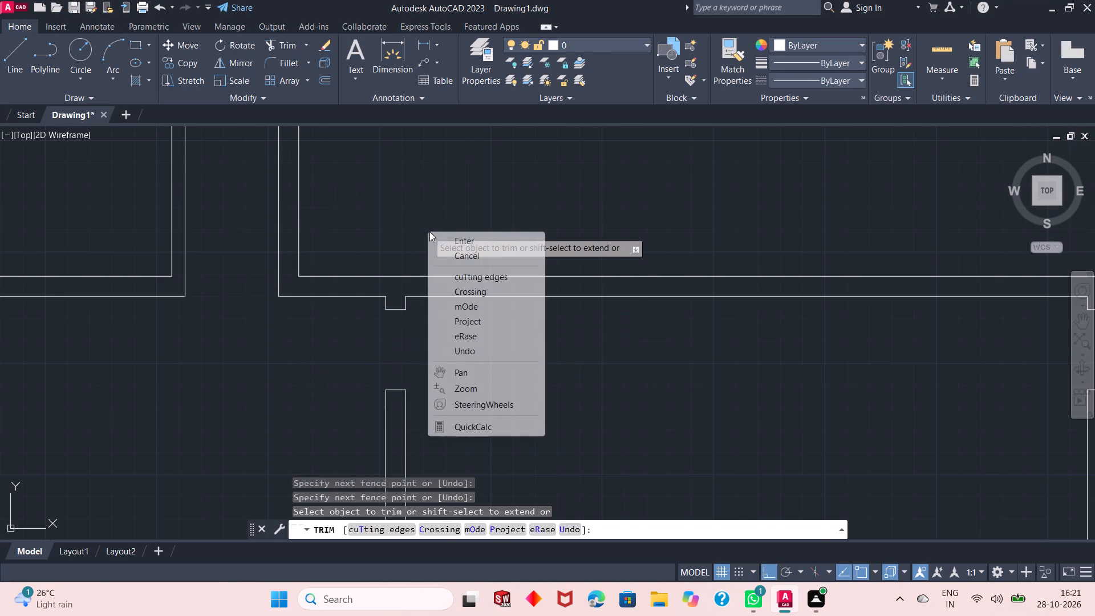
pyautogui.click(454, 237)
# Draw a guide line straight south from the west jamb of the central hall's north opening to the outer face of its south wall.
pyautogui.scroll(-2, 460, 238)
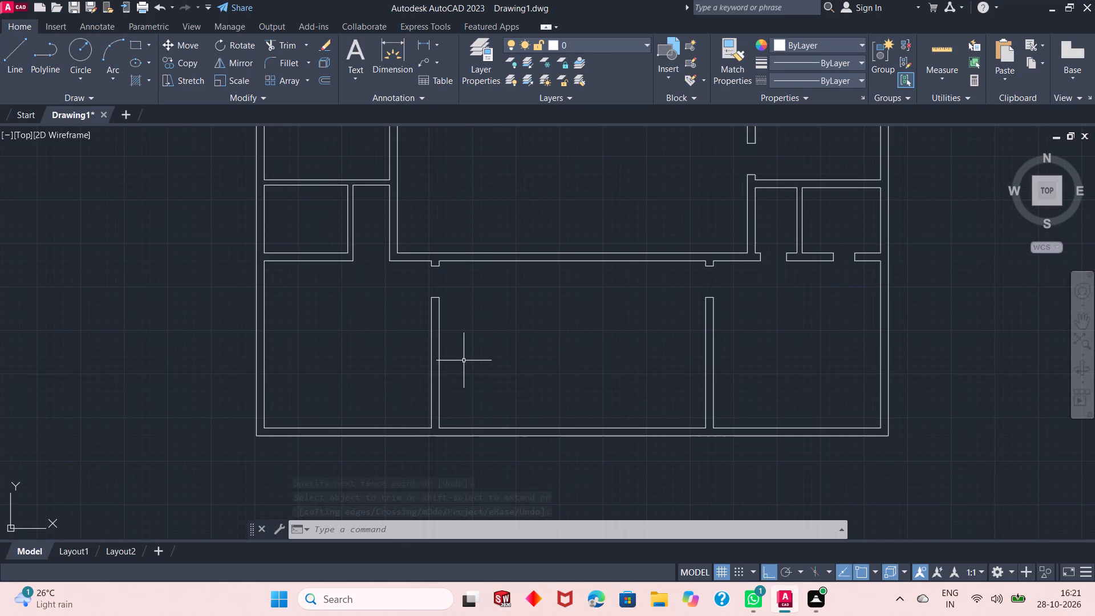
pyautogui.scroll(-1, 496, 343)
pyautogui.scroll(1, 497, 341)
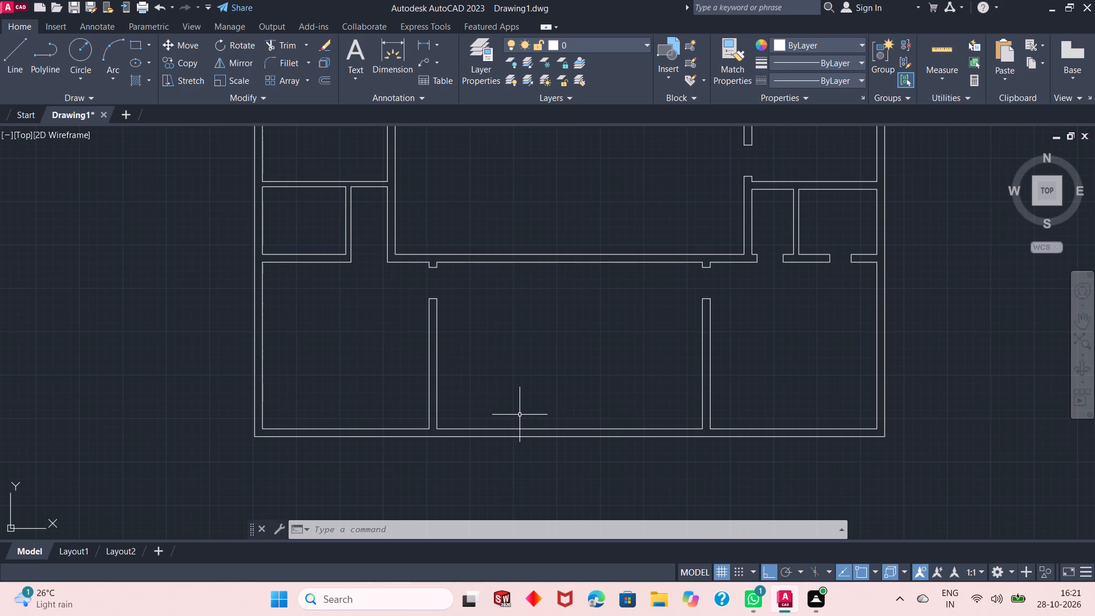
pyautogui.scroll(-2, 520, 415)
pyautogui.scroll(1, 544, 262)
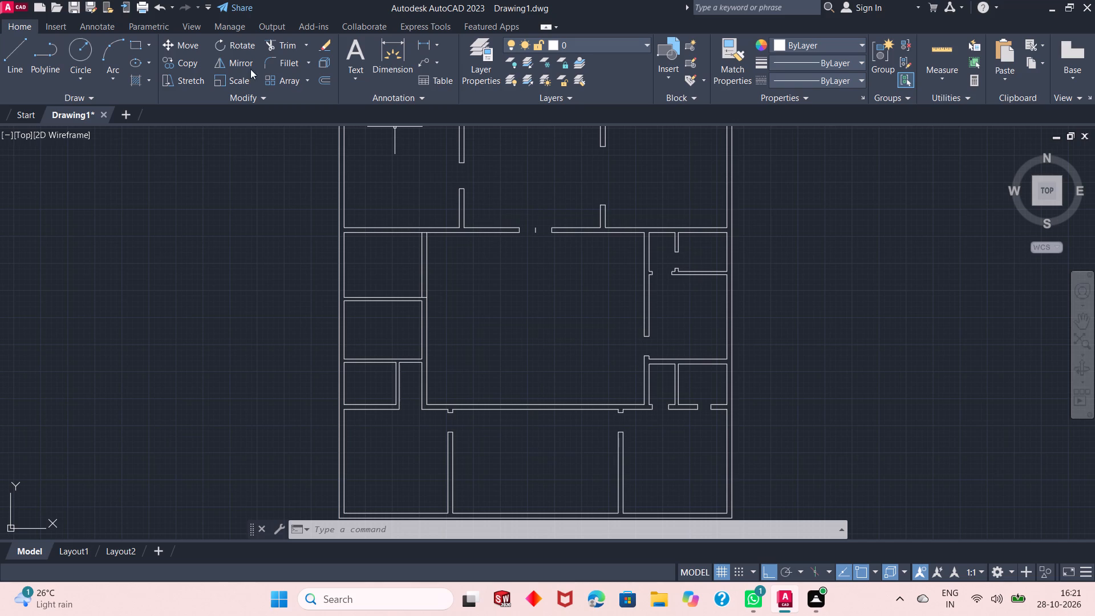
pyautogui.click(12, 66)
pyautogui.click(518, 233)
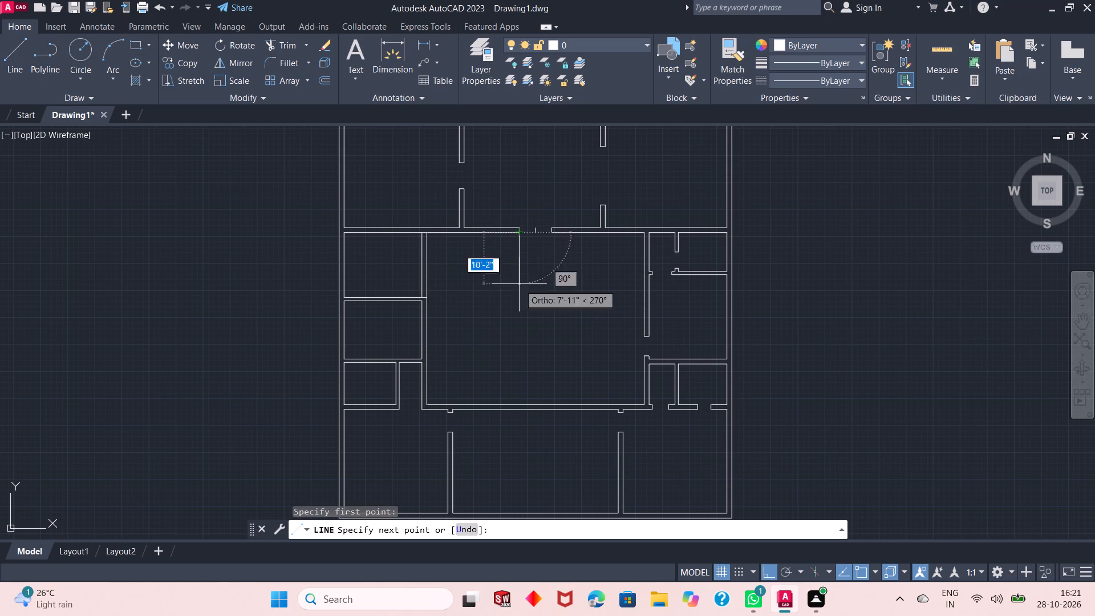
pyautogui.click(518, 410)
pyautogui.rightClick(532, 362)
pyautogui.click(550, 367)
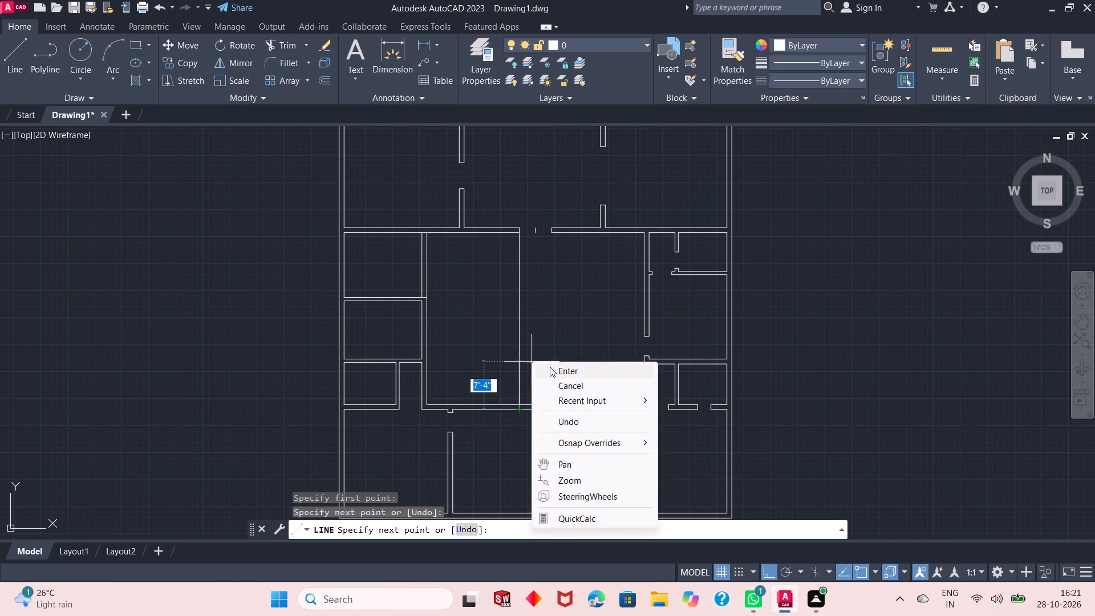
# Draw guide lines straight south from the central hall's north opening centre mark and east jamb to the south wall's outer face.
pyautogui.click(19, 66)
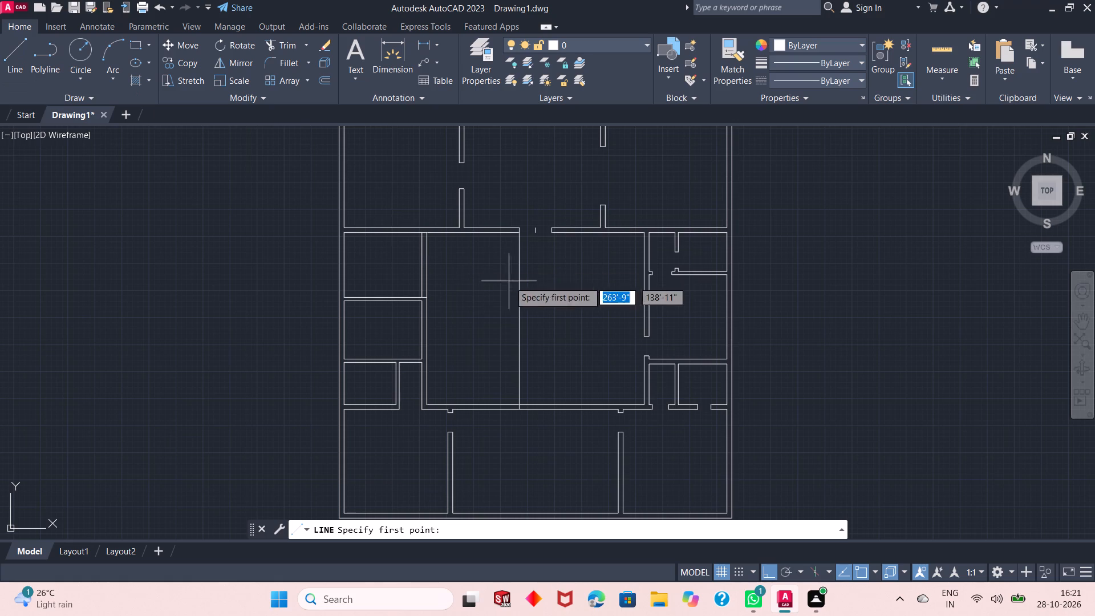
pyautogui.click(536, 236)
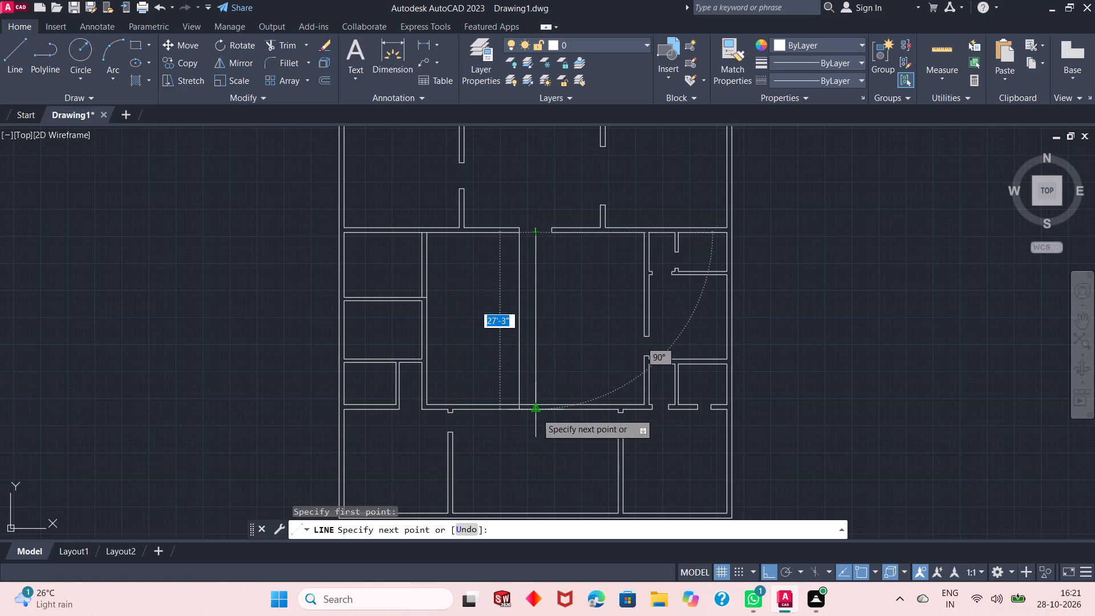
pyautogui.click(537, 412)
pyautogui.rightClick(567, 369)
pyautogui.click(593, 374)
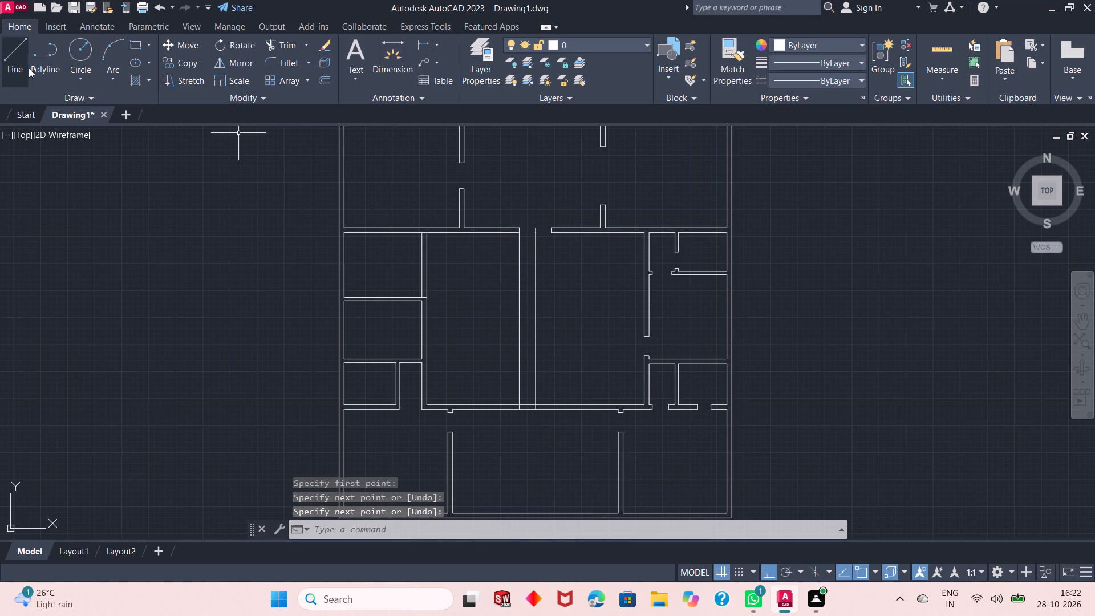
pyautogui.click(21, 68)
pyautogui.click(553, 234)
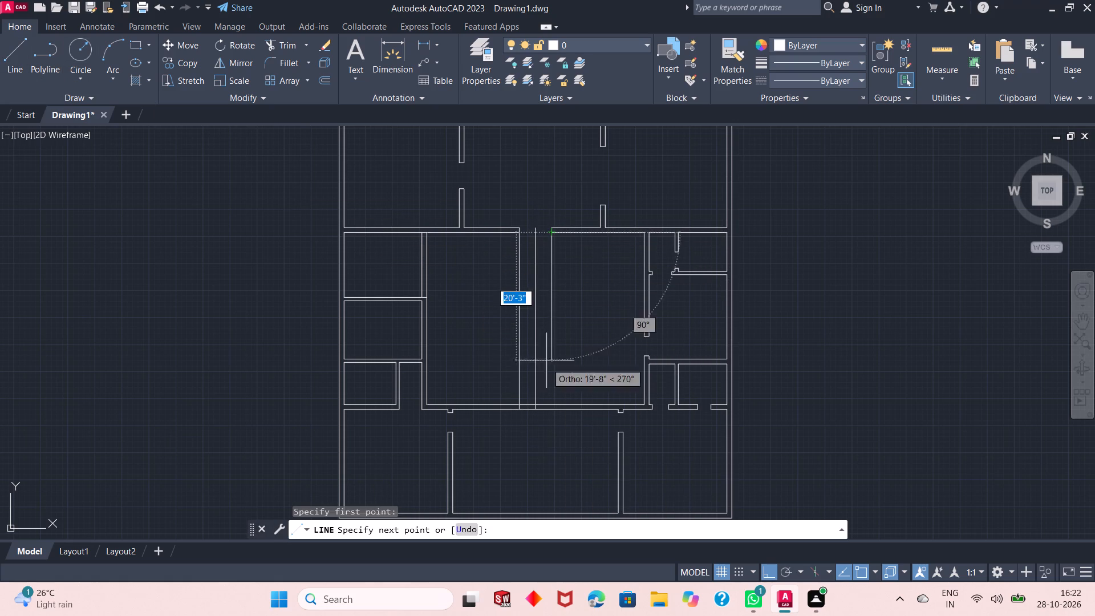
pyautogui.click(550, 411)
pyautogui.rightClick(573, 350)
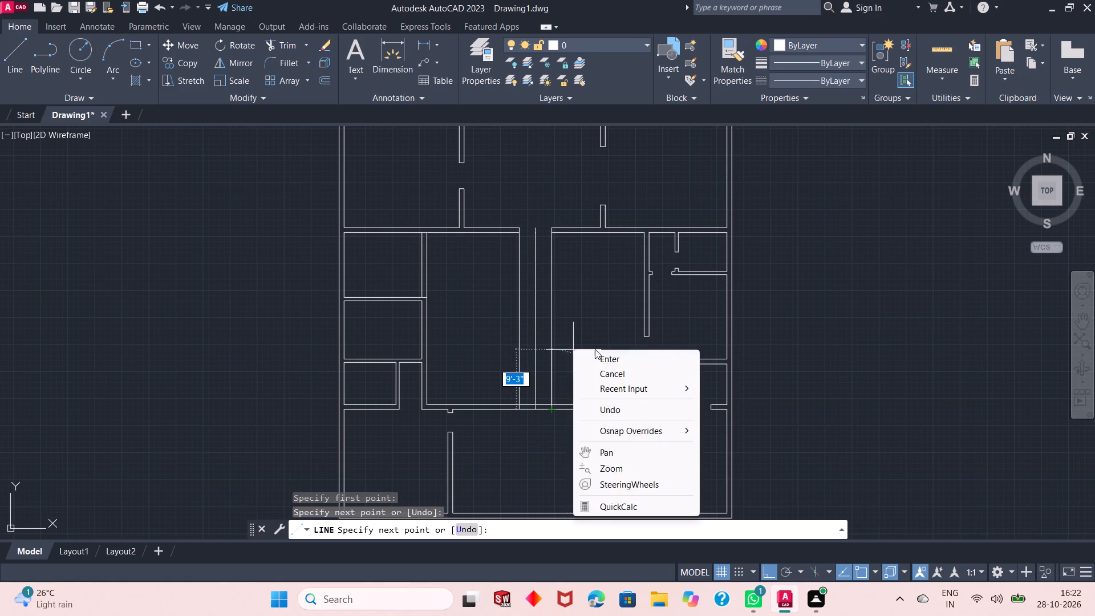
pyautogui.click(601, 354)
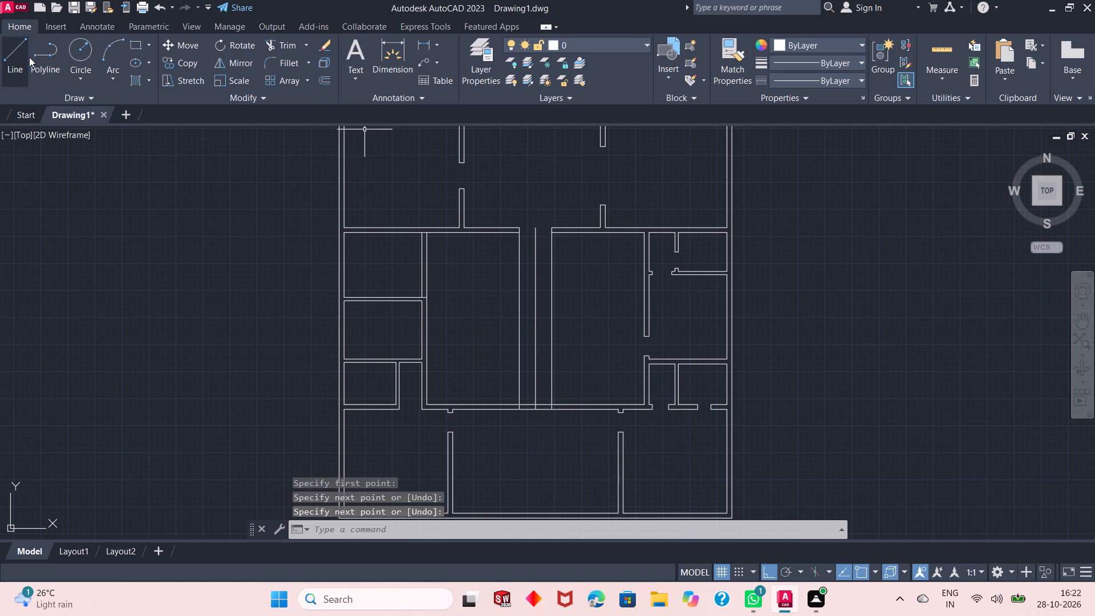
# Trim away the three guide lines across the central hall, keeping only their pieces within the south wall's thickness.
pyautogui.click(287, 49)
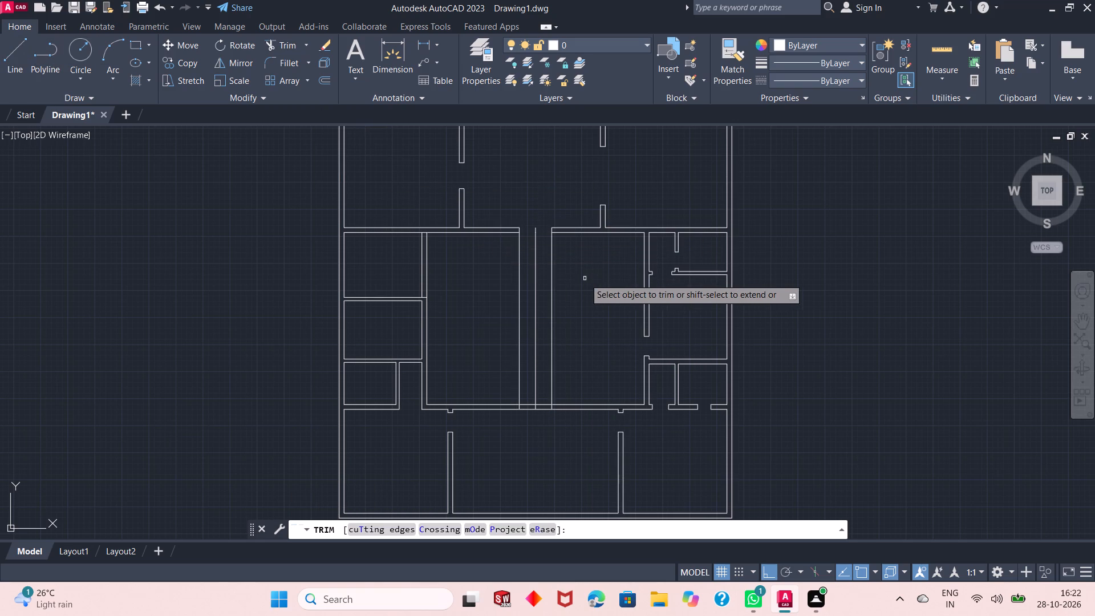
pyautogui.click(585, 278)
pyautogui.click(501, 286)
# Trim both faces of the central hall's south wall between the two outer jambs to create the opening, and finish trimming.
pyautogui.scroll(4, 521, 429)
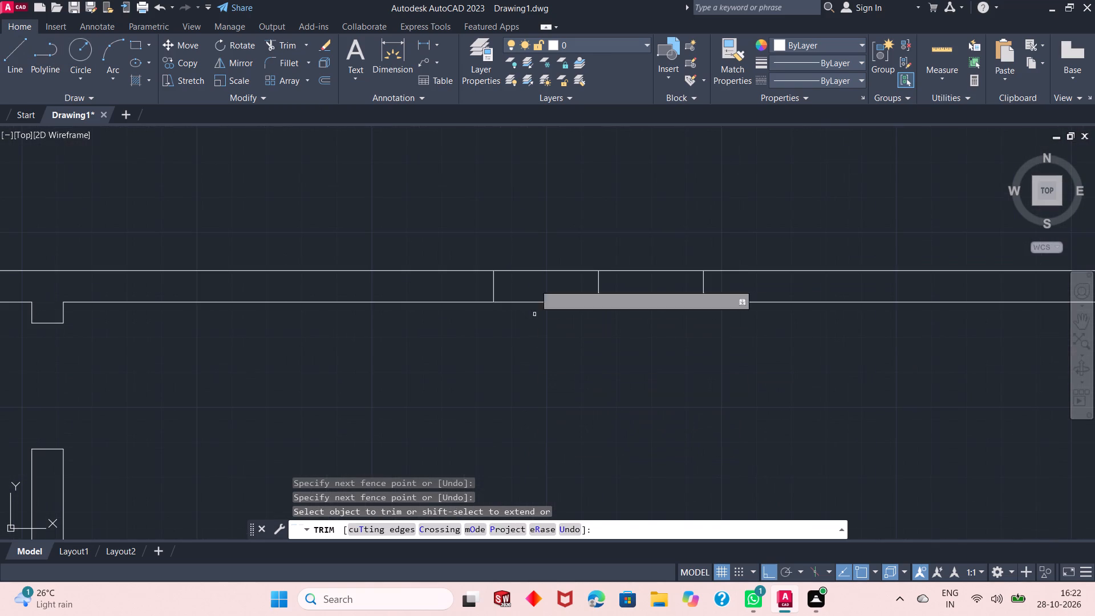
pyautogui.moveTo(530, 228); pyautogui.dragTo(530, 244)
pyautogui.click(532, 339)
pyautogui.click(532, 245)
pyautogui.click(593, 232)
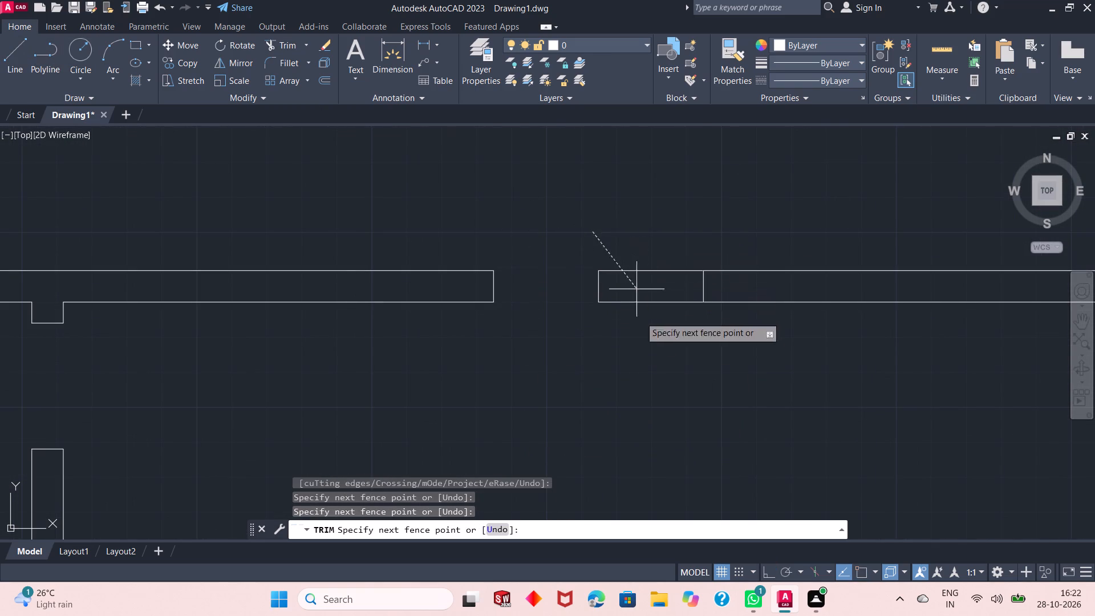
pyautogui.click(643, 340)
pyautogui.rightClick(607, 218)
pyautogui.click(624, 224)
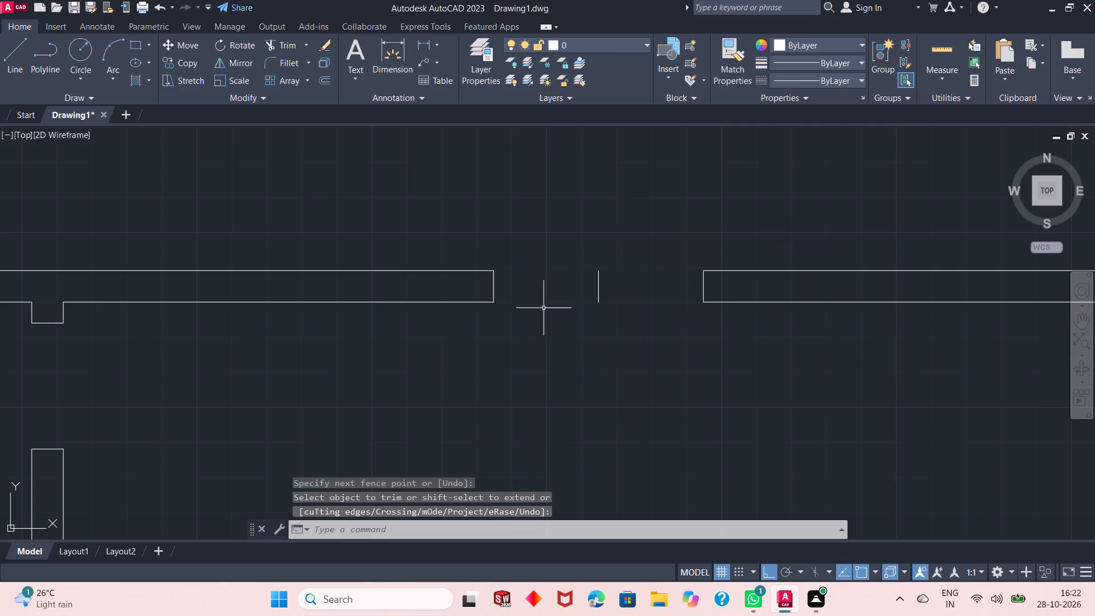
# Examine the floor plan from the central hall's south-wall opening up to the northern rooms.
pyautogui.scroll(-4, 524, 318)
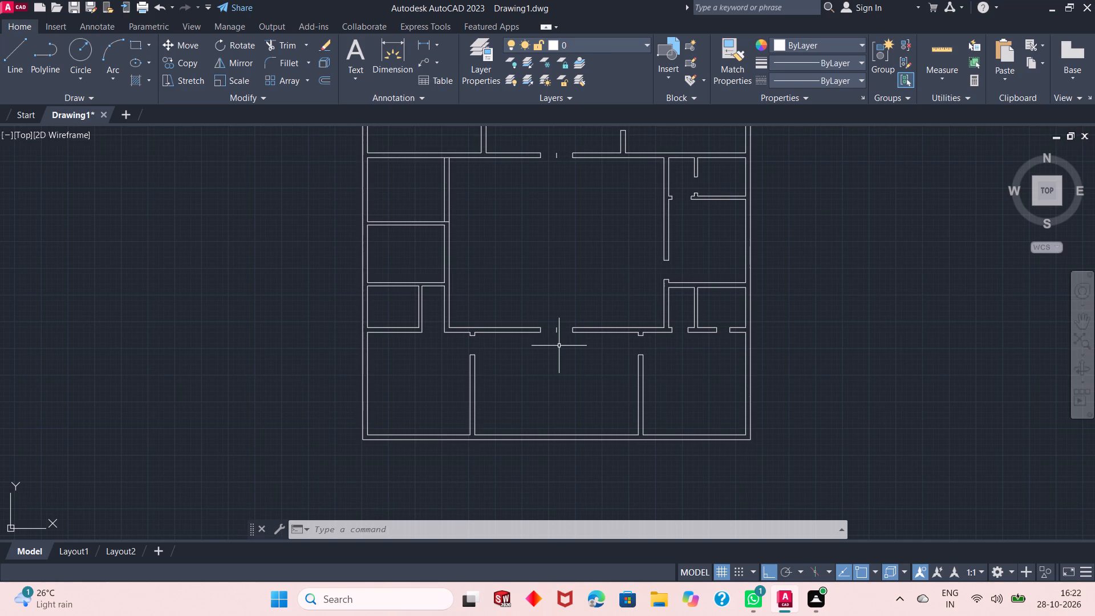
pyautogui.scroll(2, 554, 360)
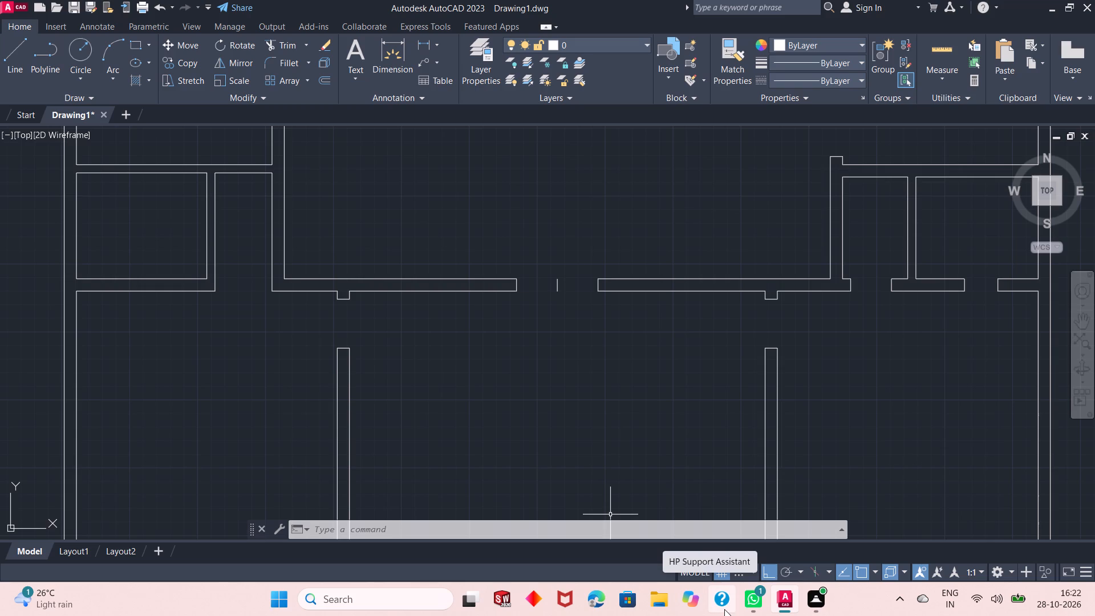
pyautogui.scroll(1, 556, 364)
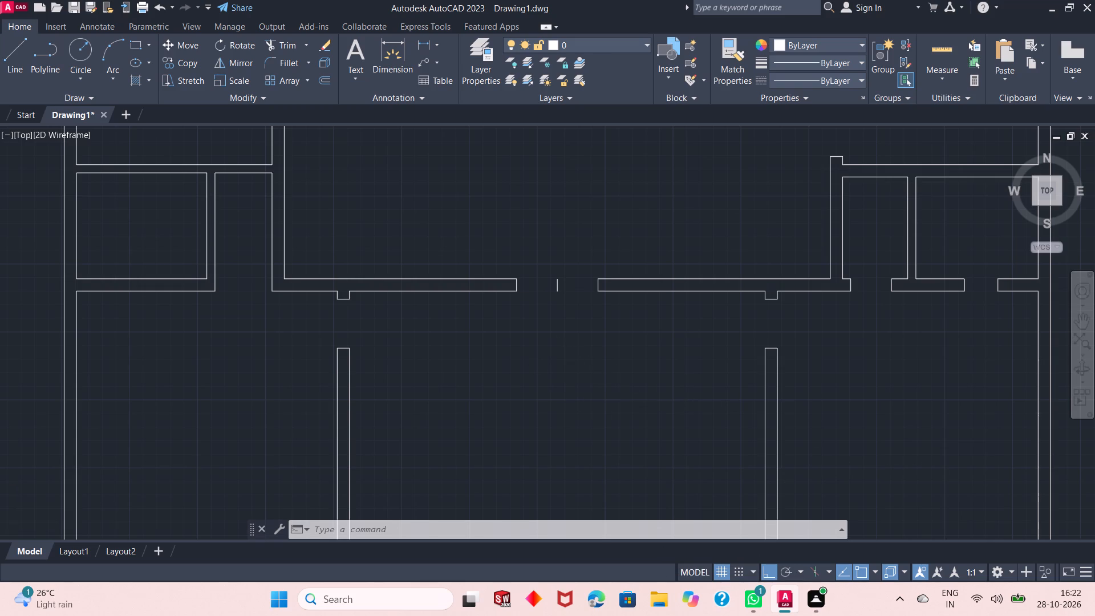
pyautogui.scroll(-1, 555, 363)
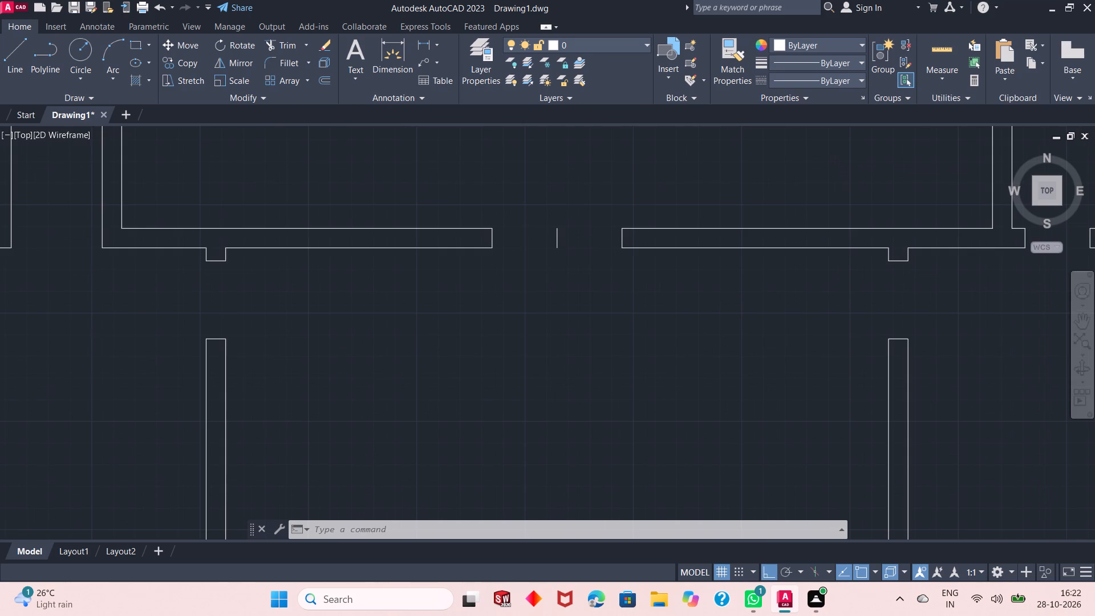
pyautogui.scroll(-2, 547, 339)
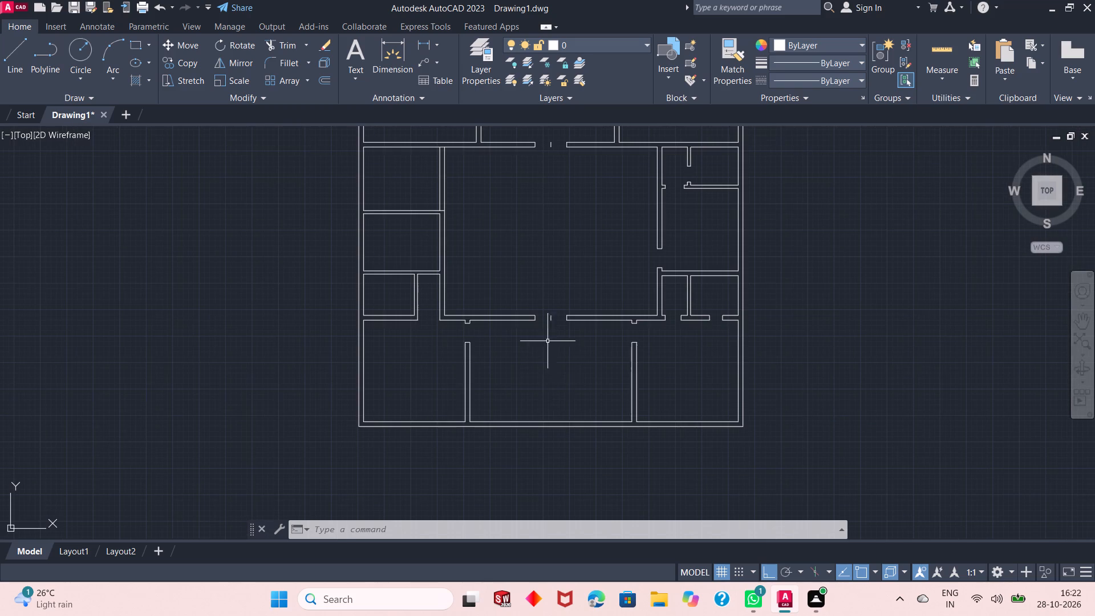
pyautogui.scroll(-1, 539, 453)
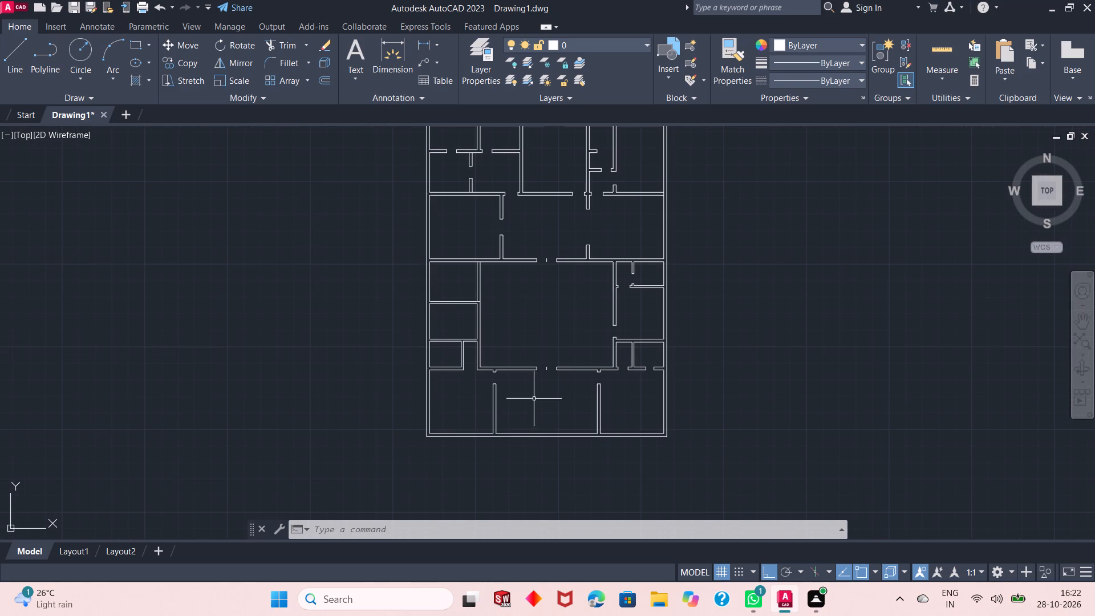
pyautogui.scroll(-1, 527, 433)
pyautogui.scroll(1, 528, 258)
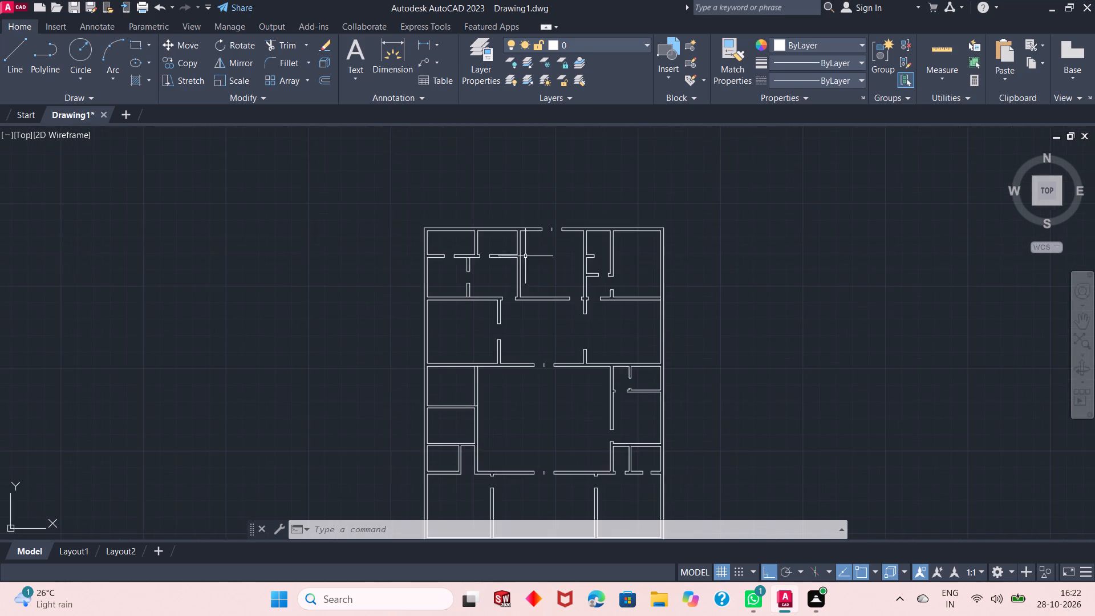
pyautogui.scroll(2, 537, 237)
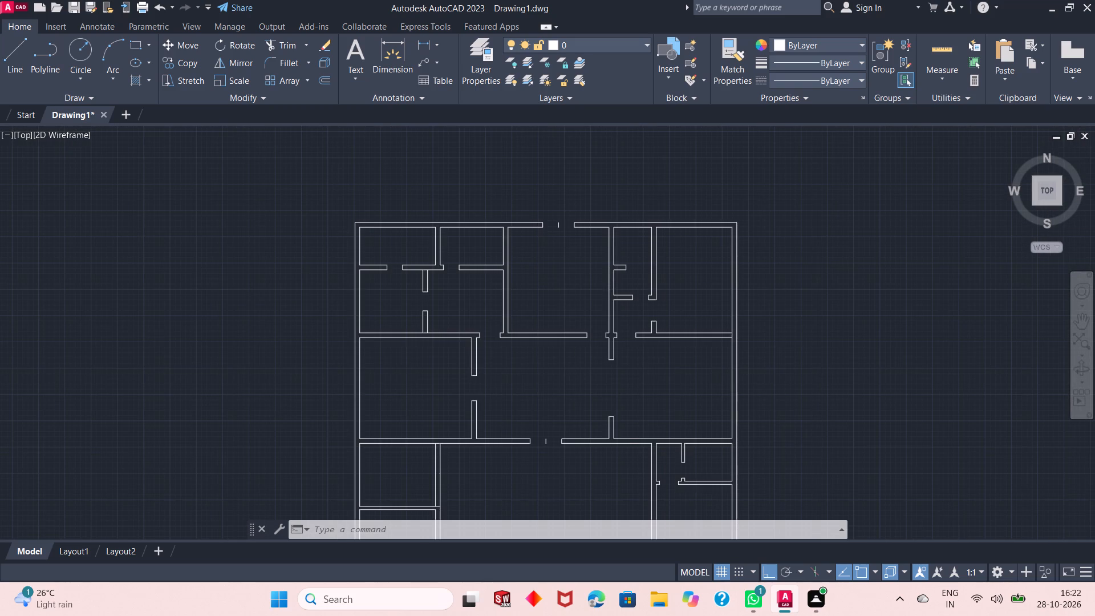
# Make Layer2 the current layer.
pyautogui.click(631, 46)
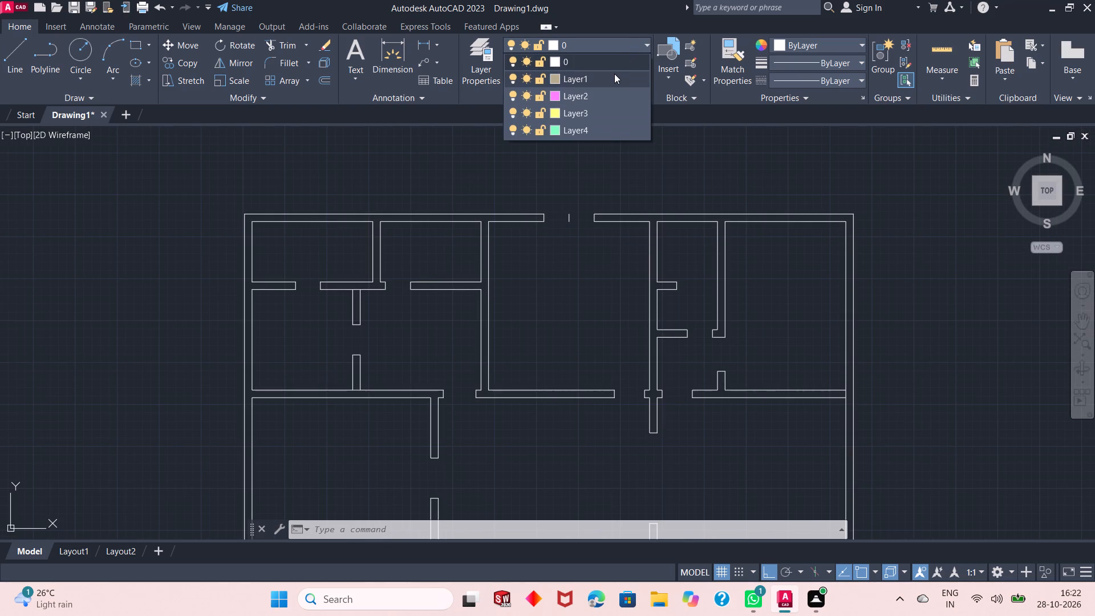
pyautogui.click(588, 103)
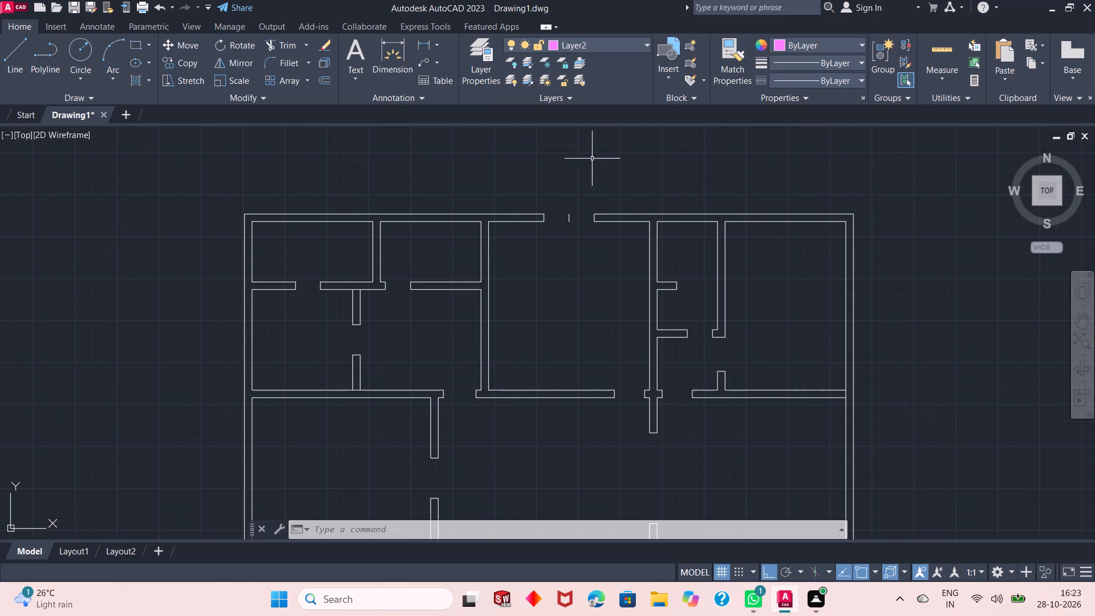
# Draw a 1" by 2'6" door leaf running north, offset 1" from the west jamb's midpoint at the second northwestern room's south doorway.
pyautogui.scroll(1, 596, 219)
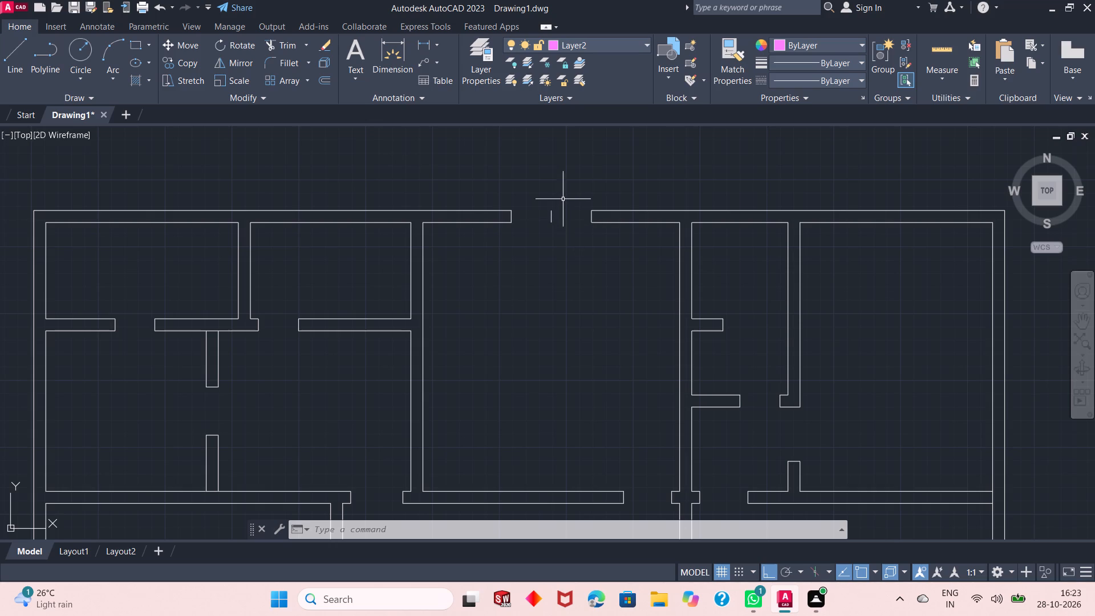
pyautogui.scroll(-1, 581, 247)
pyautogui.scroll(1, 282, 302)
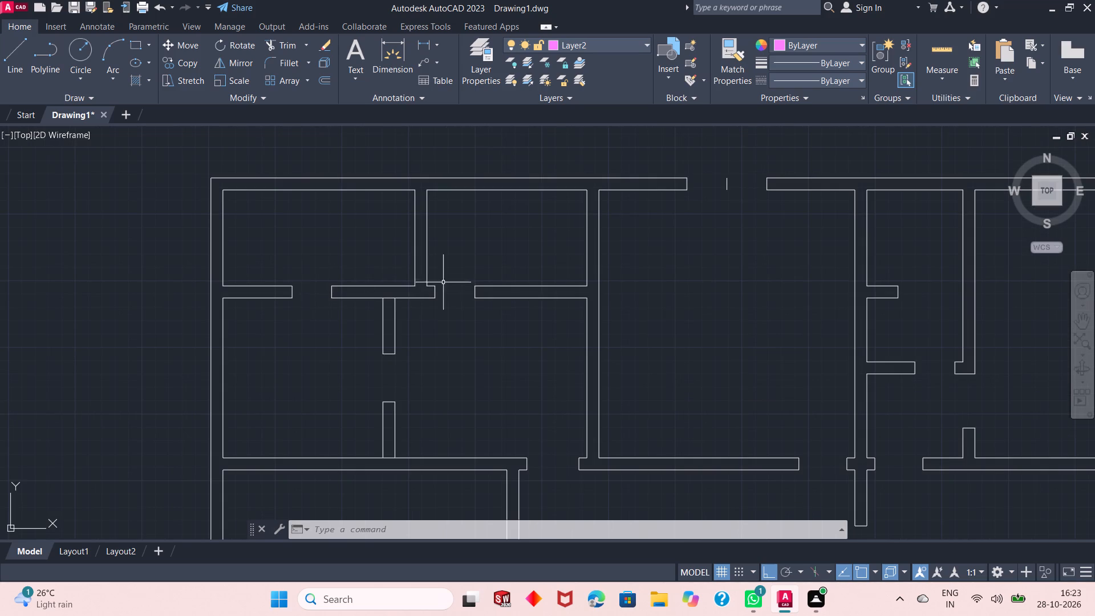
pyautogui.scroll(1, 443, 282)
pyautogui.click(7, 60)
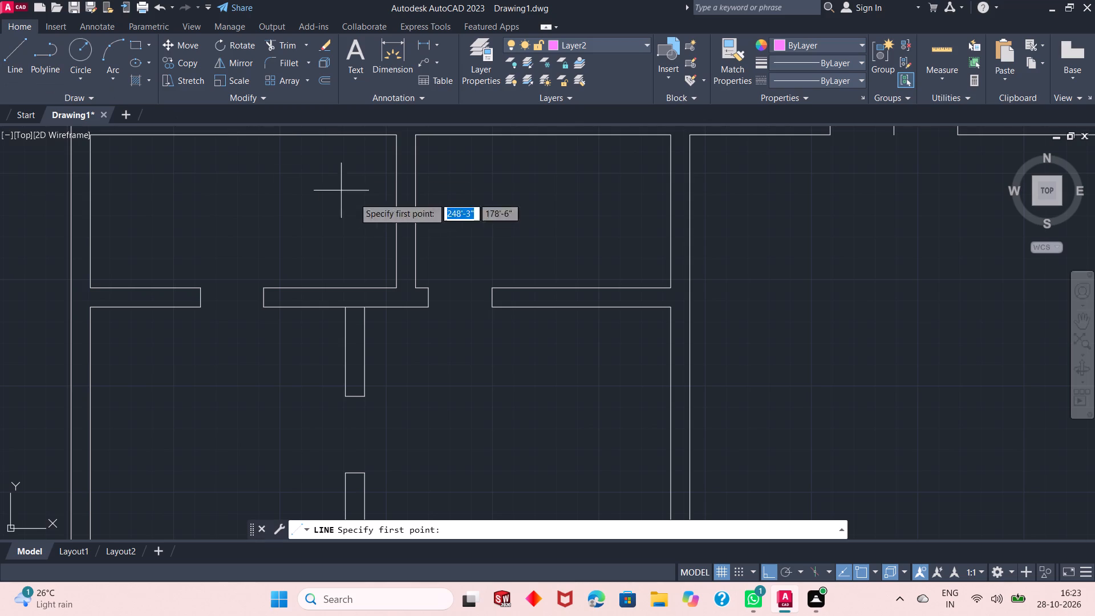
pyautogui.scroll(1, 440, 248)
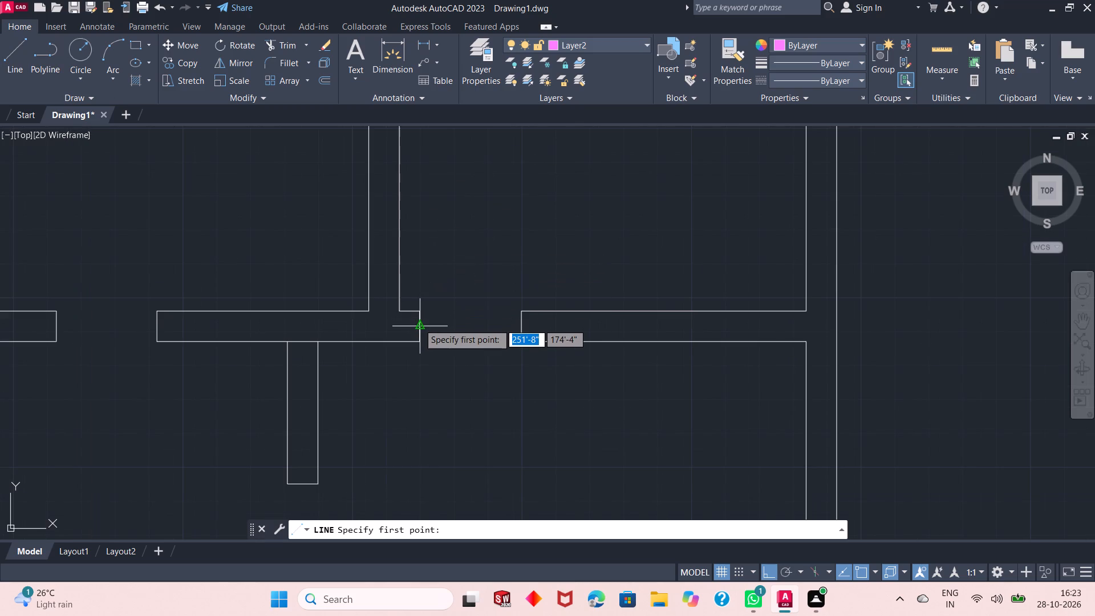
pyautogui.click(419, 323)
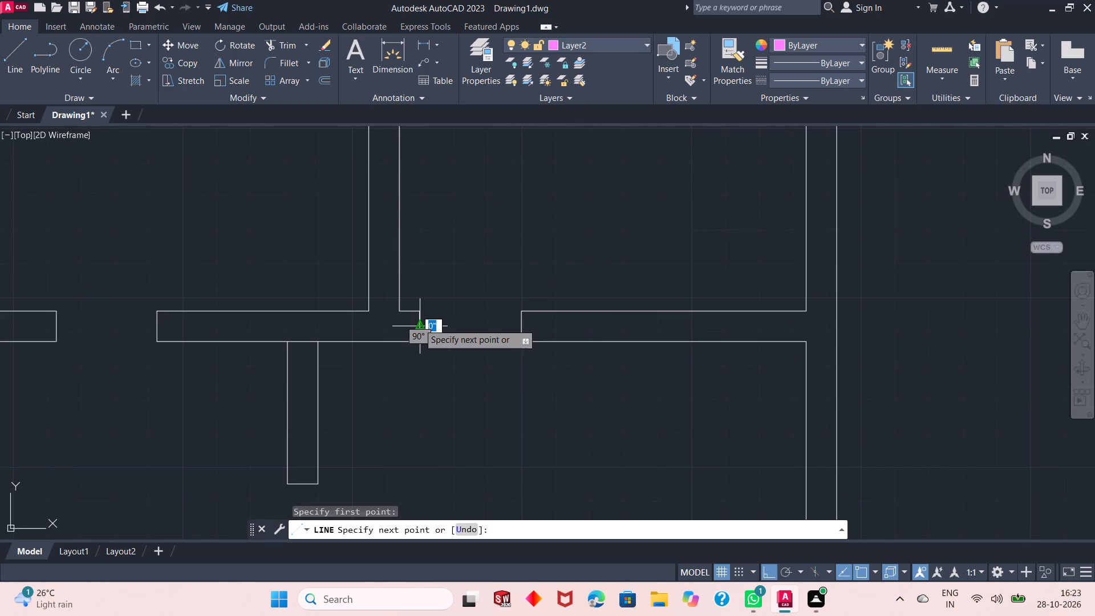
pyautogui.write('1"')
pyautogui.press('Return')
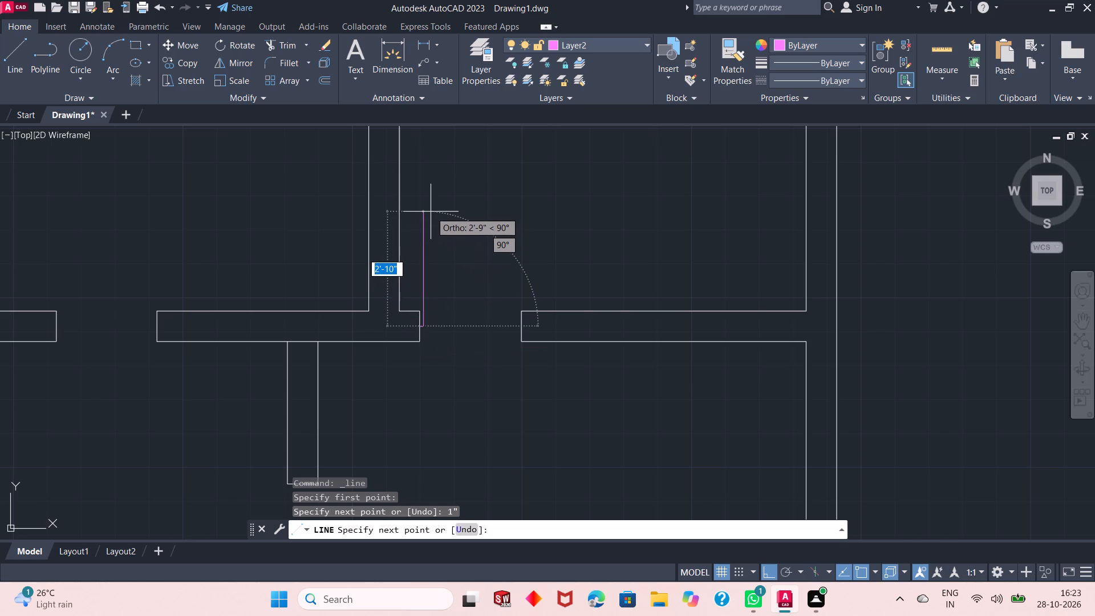
pyautogui.write('2\'6"')
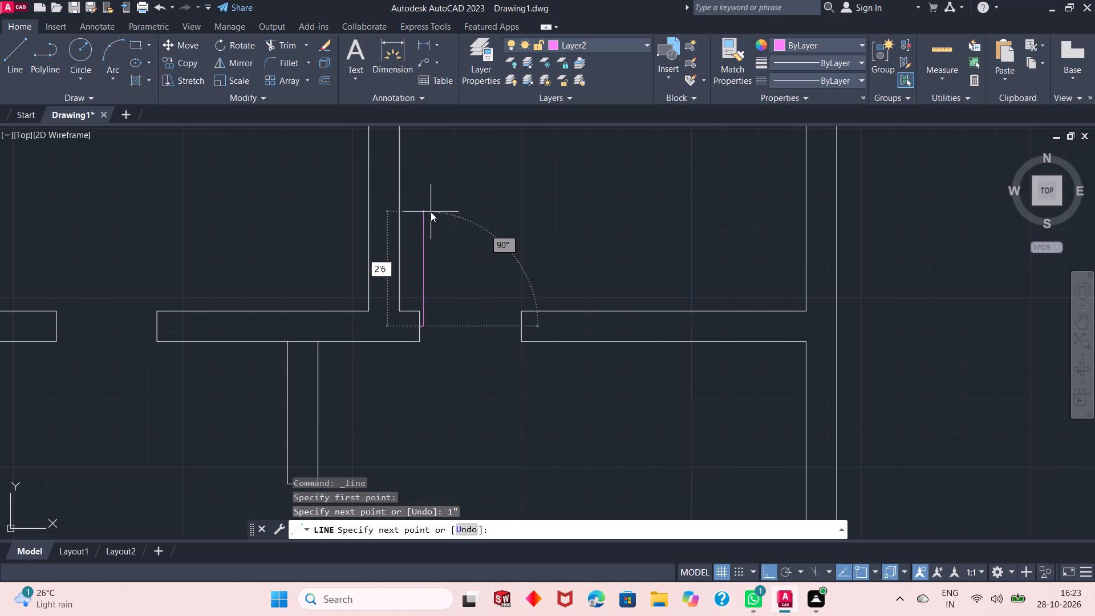
pyautogui.press('Return')
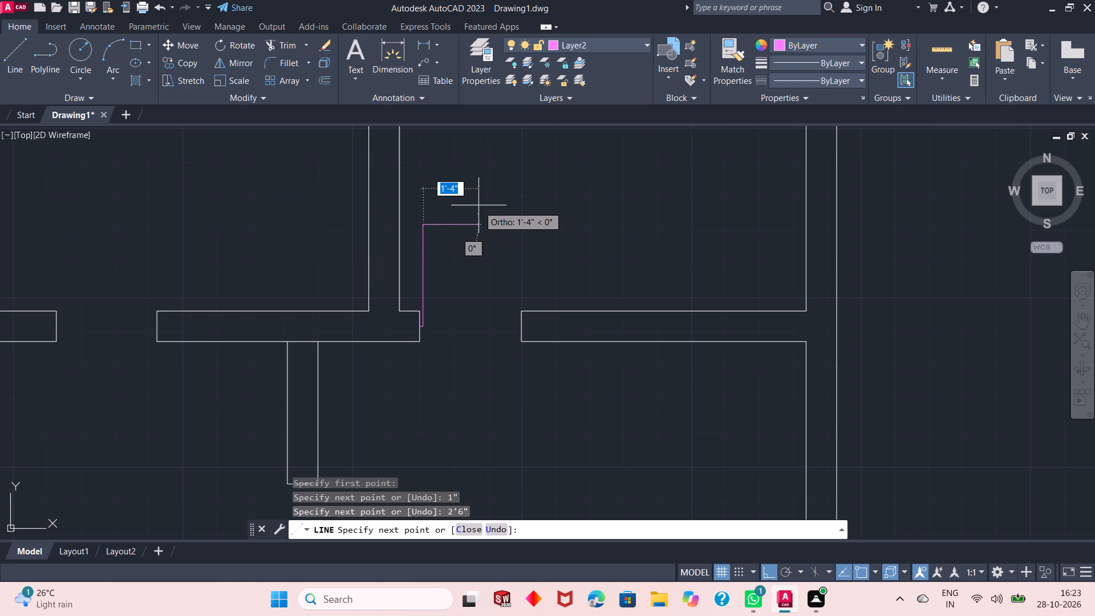
pyautogui.write('1"')
pyautogui.press('Return')
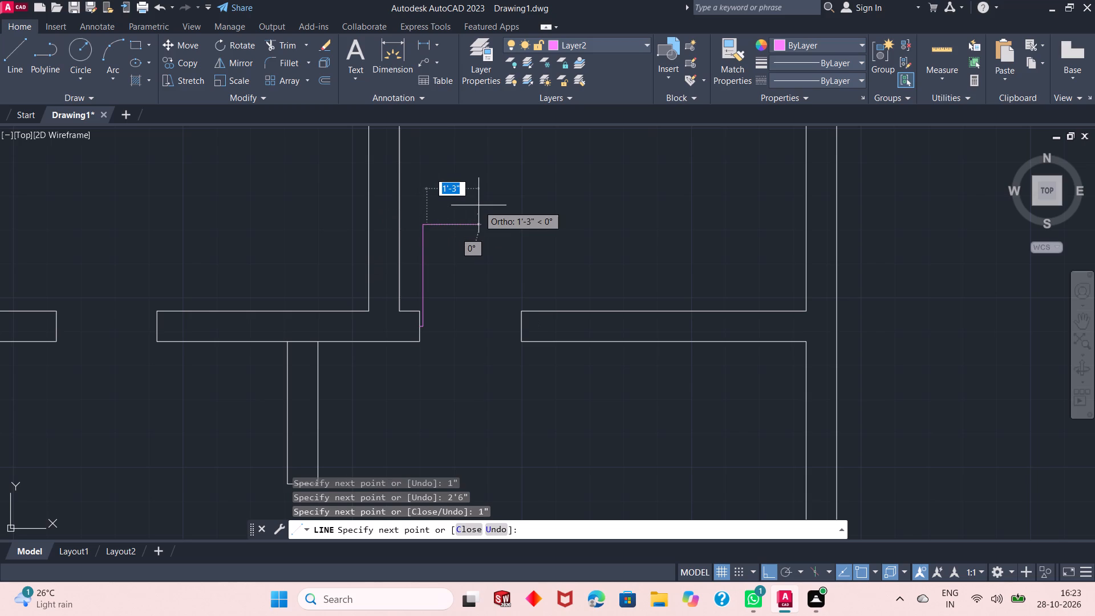
pyautogui.scroll(2, 440, 322)
pyautogui.click(399, 331)
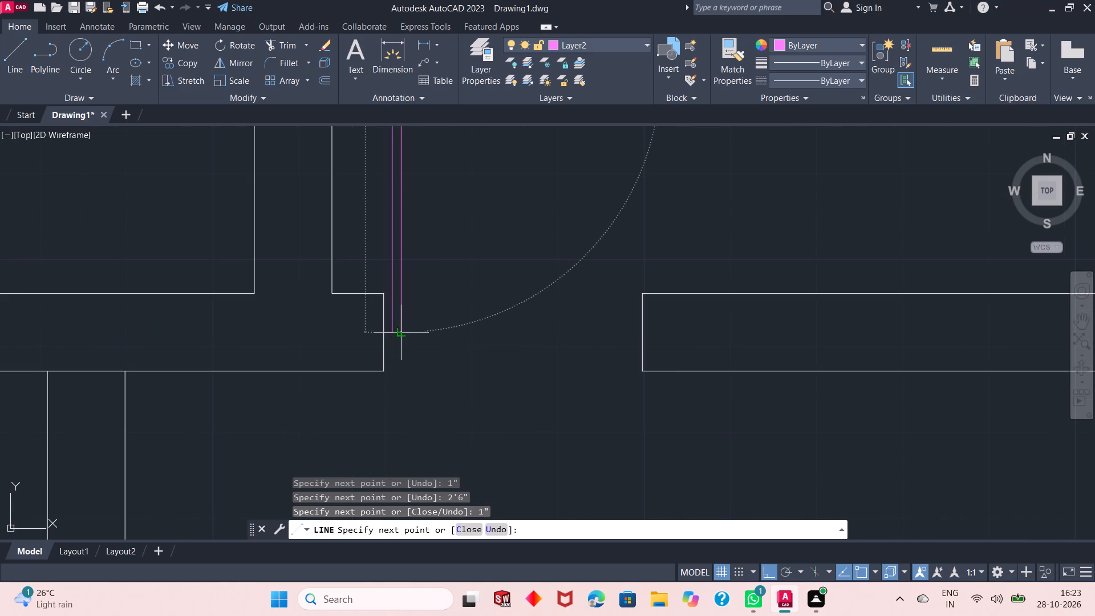
pyautogui.click(391, 331)
pyautogui.rightClick(493, 317)
pyautogui.click(513, 323)
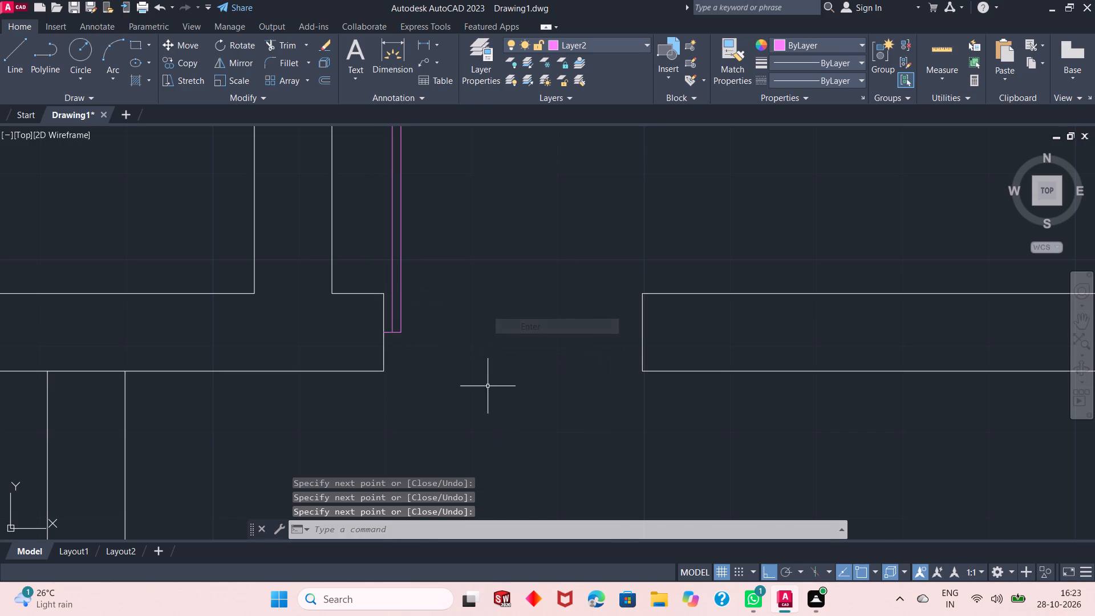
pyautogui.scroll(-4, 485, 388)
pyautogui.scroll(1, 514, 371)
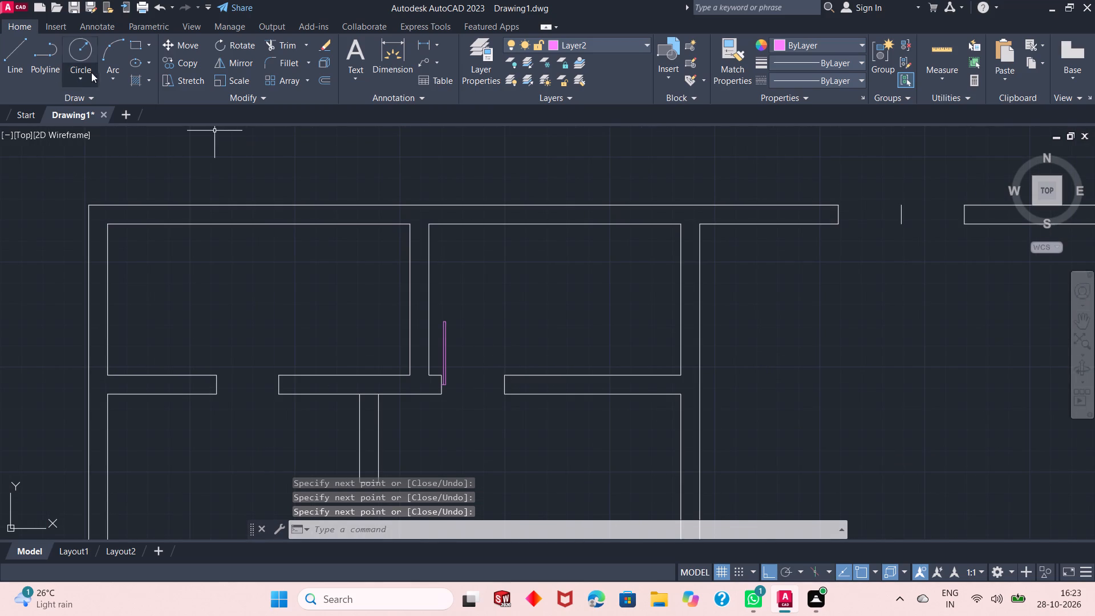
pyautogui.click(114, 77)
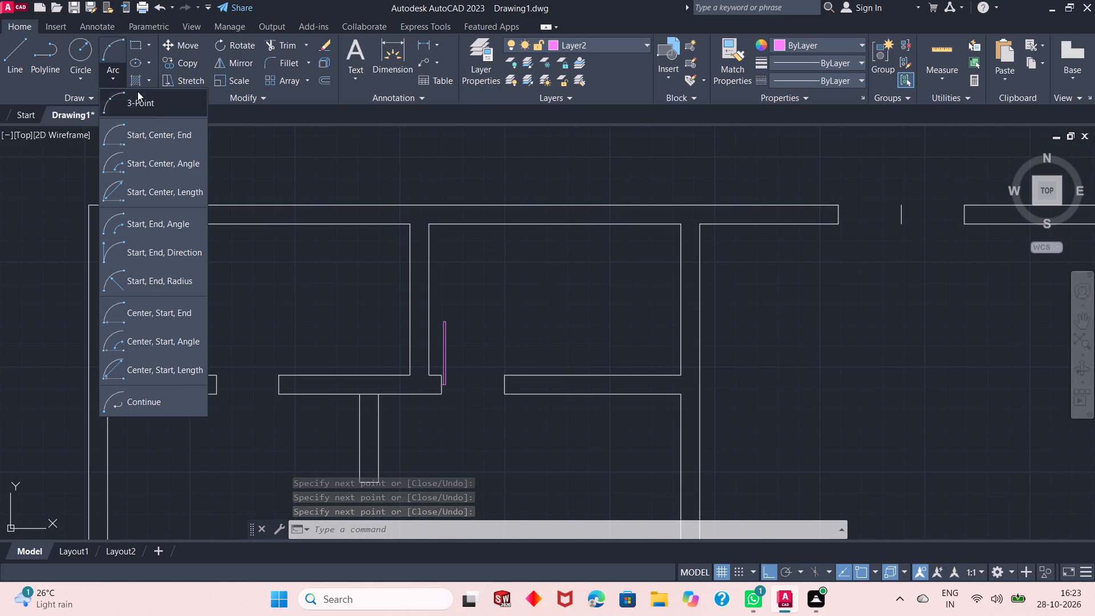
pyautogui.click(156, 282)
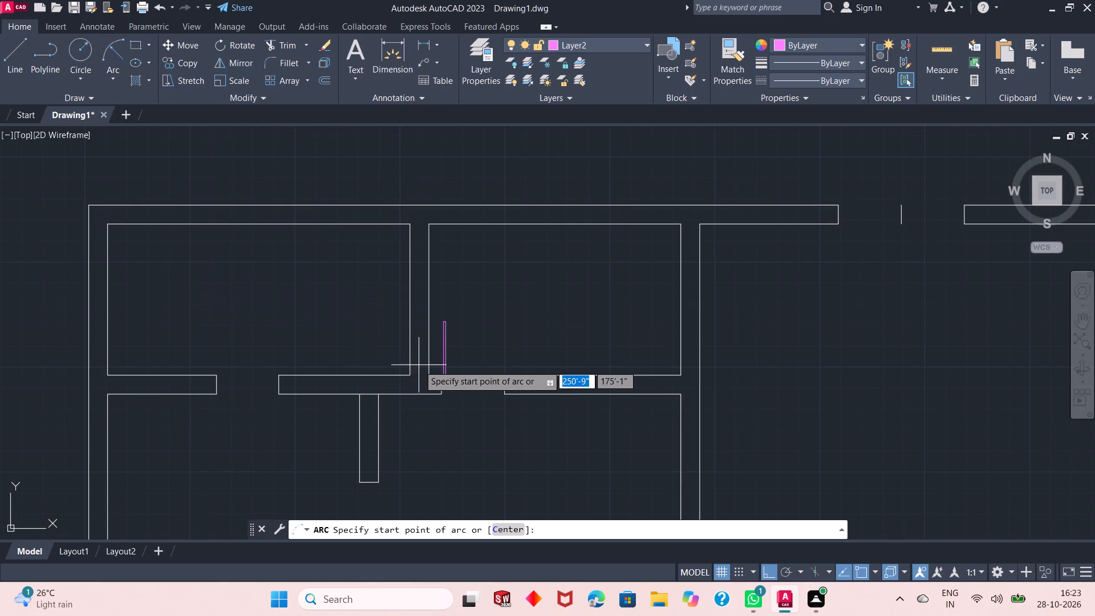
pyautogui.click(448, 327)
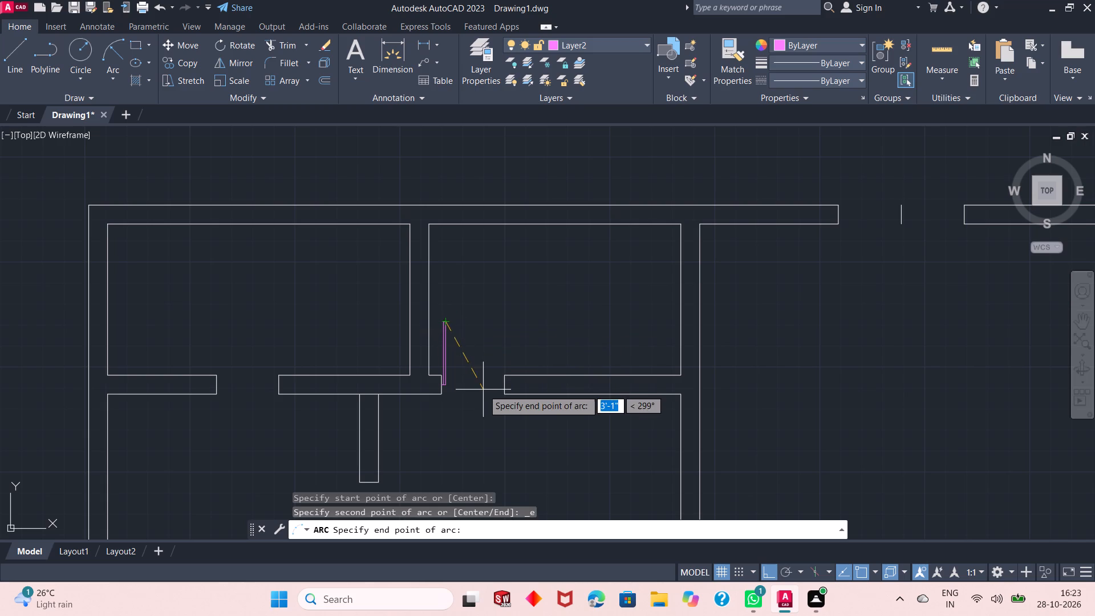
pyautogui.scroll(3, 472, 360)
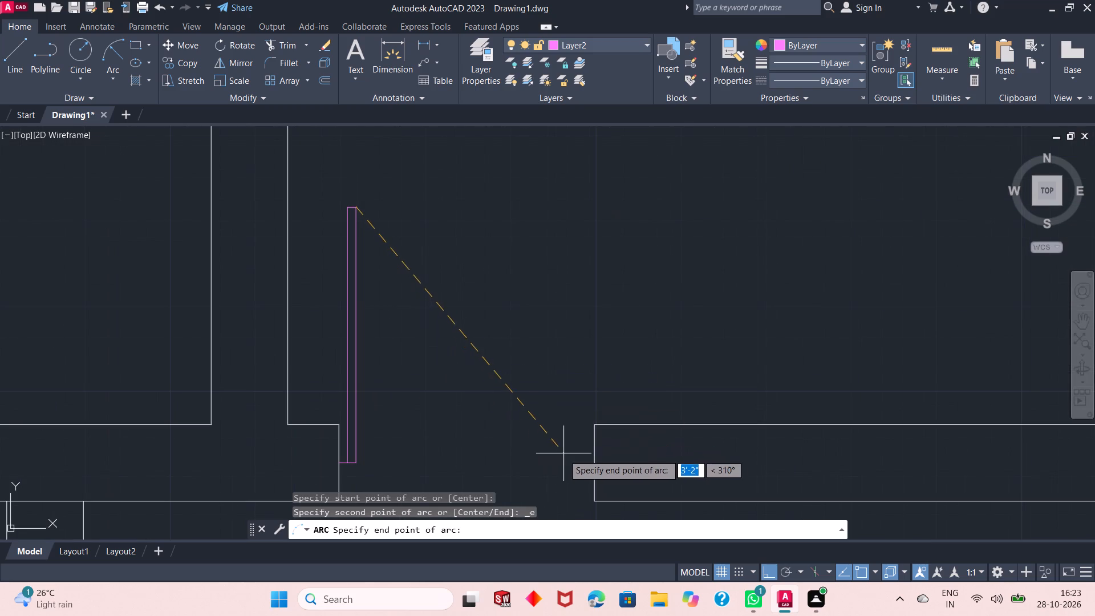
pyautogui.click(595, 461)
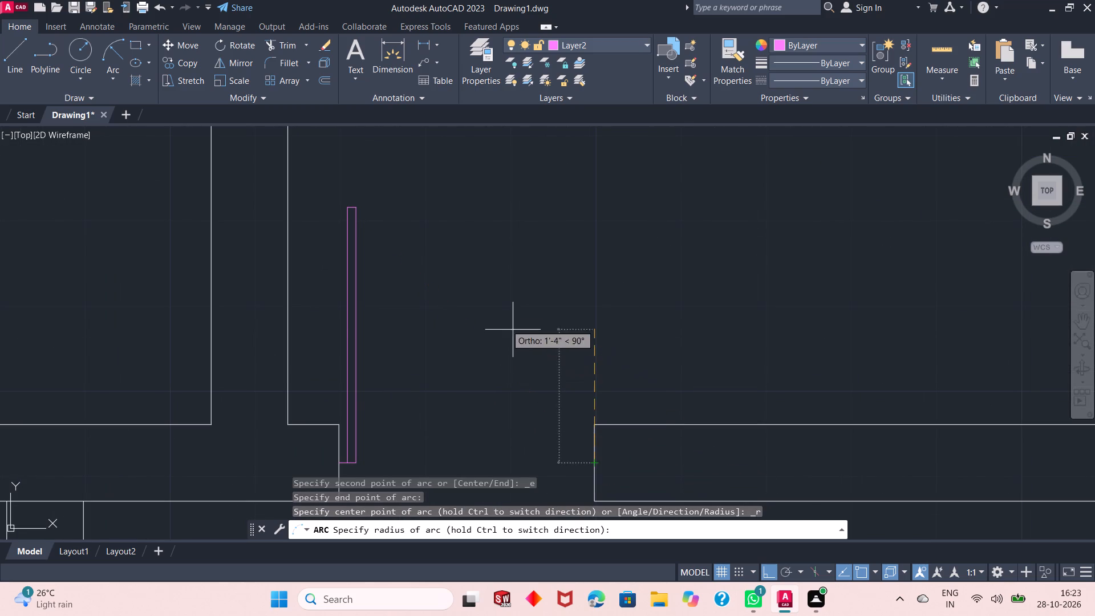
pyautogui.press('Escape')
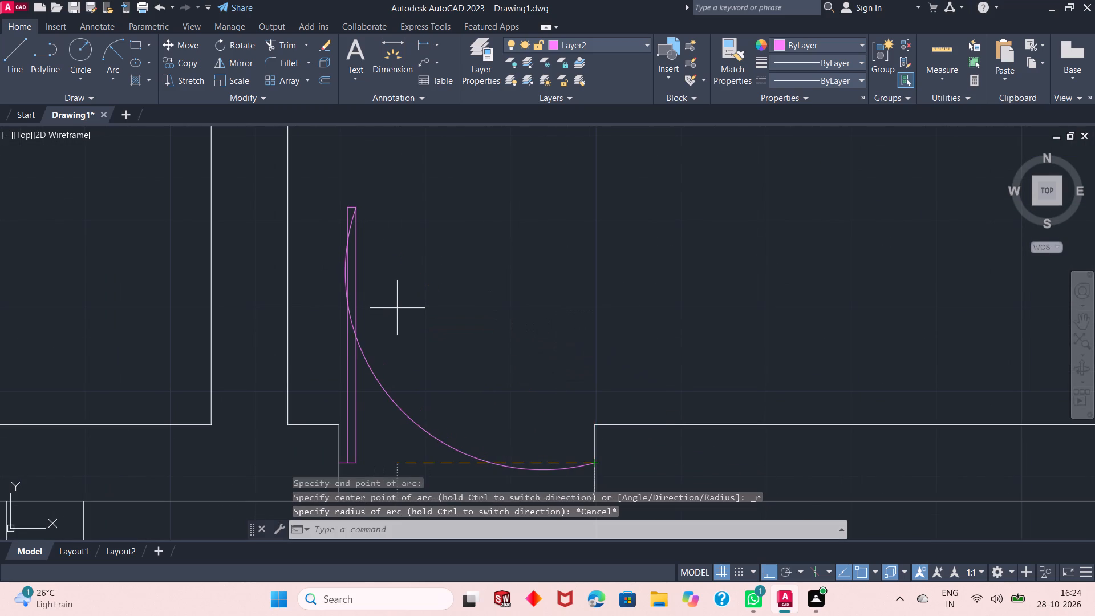
# Draw the door's swing arc with a 2'6" radius from the east jamb's midpoint to the leaf's northeast corner.
pyautogui.click(113, 54)
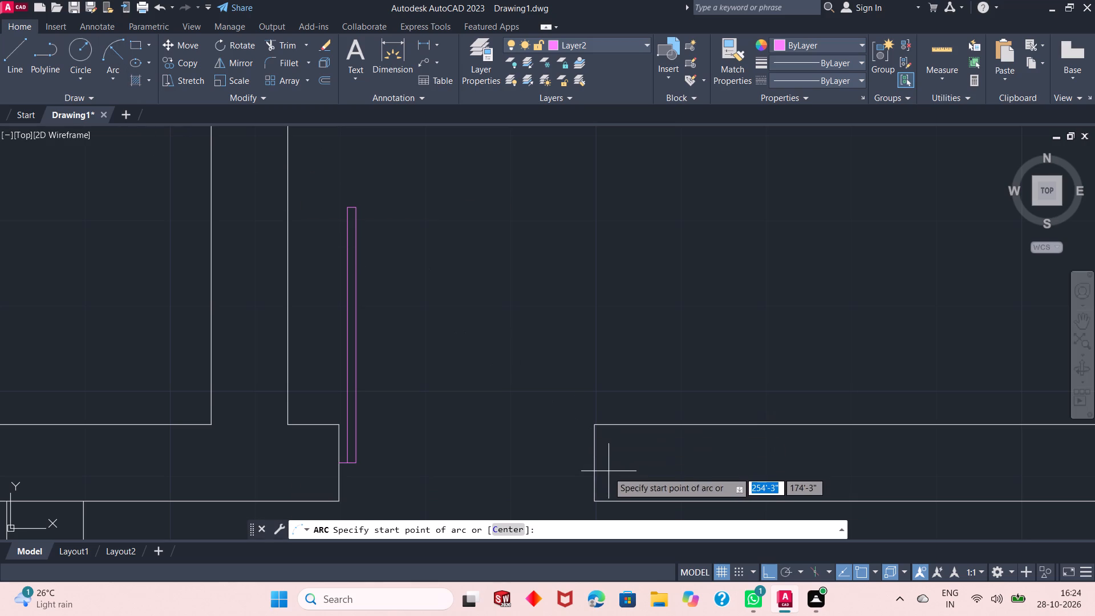
pyautogui.click(595, 464)
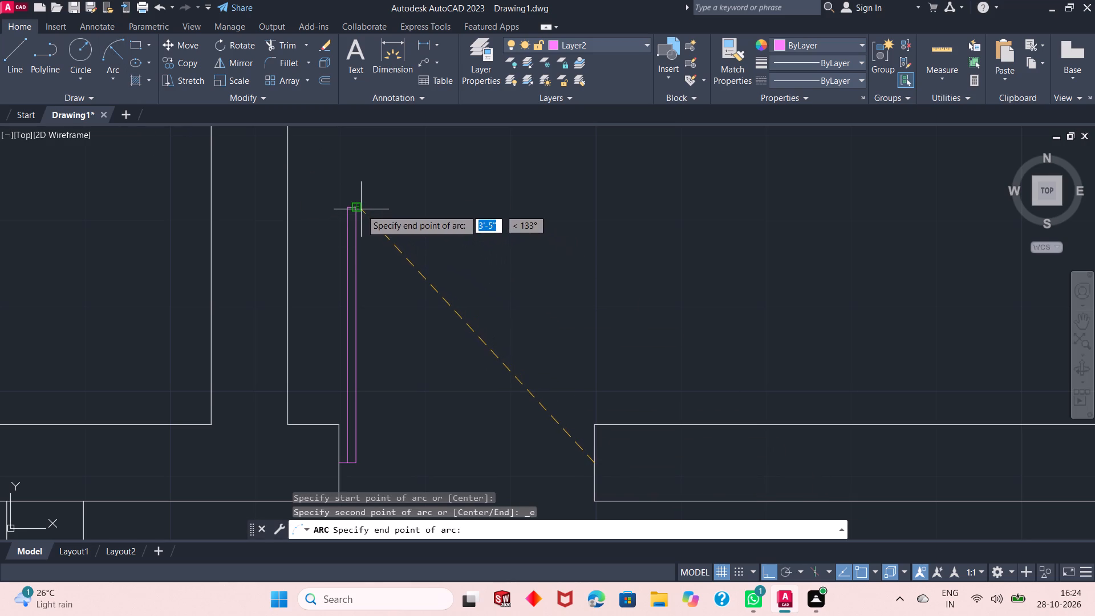
pyautogui.click(361, 209)
pyautogui.write("2'6")
pyautogui.hotkey('shift', '"')
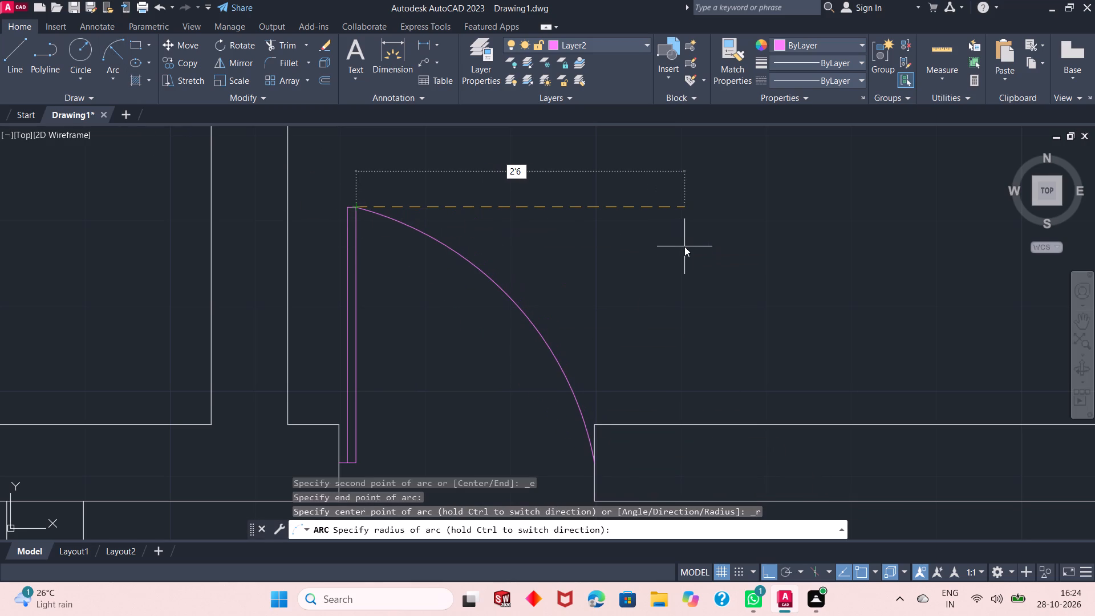
pyautogui.press('Return')
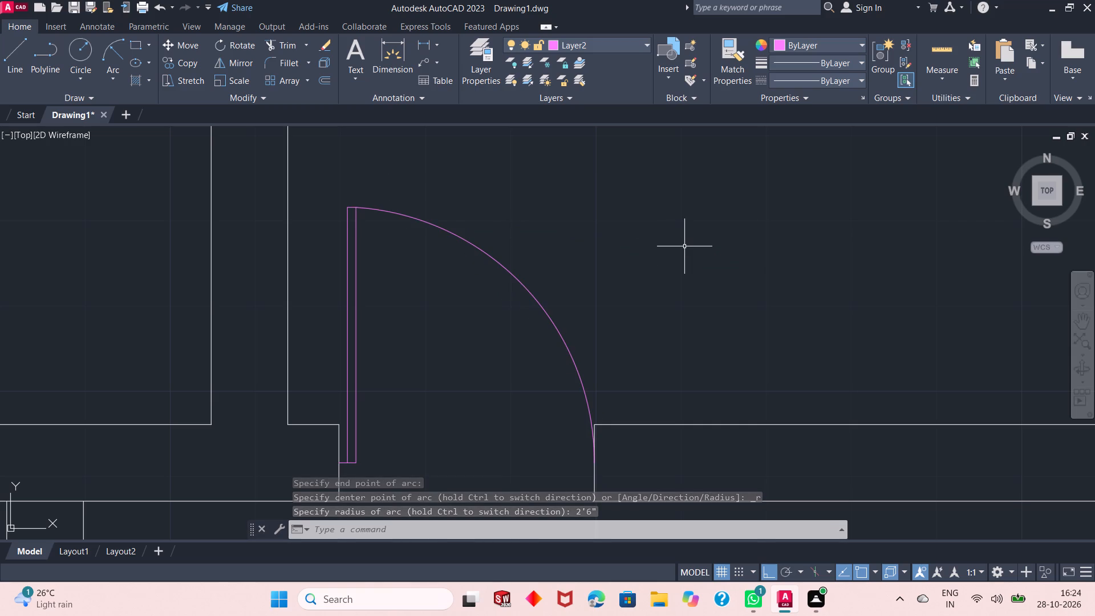
# Make layer 0 the current layer.
pyautogui.scroll(-2, 538, 250)
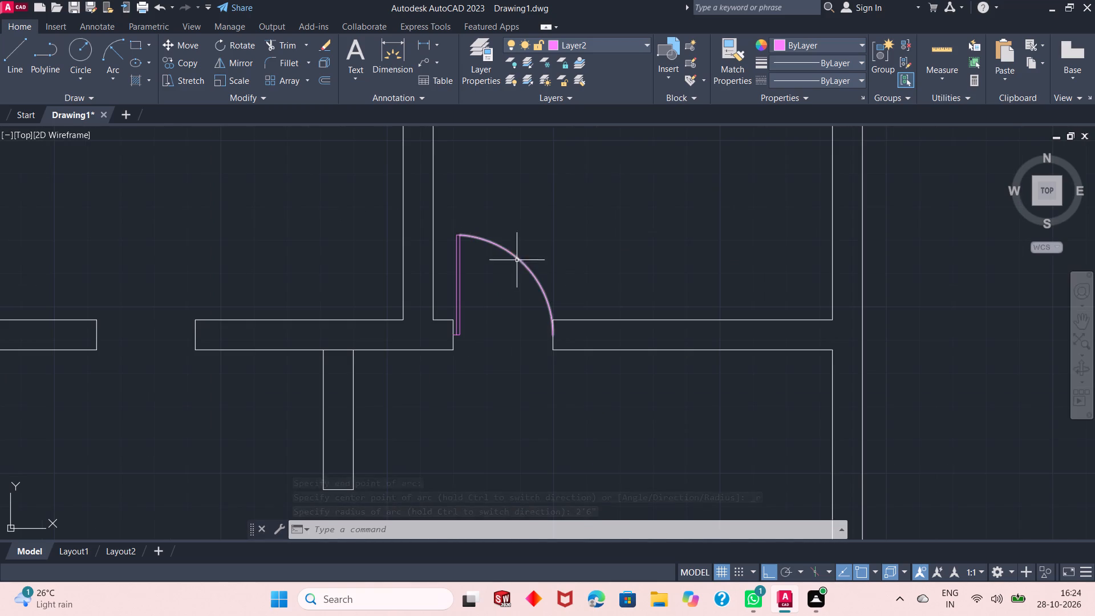
pyautogui.scroll(-4, 486, 306)
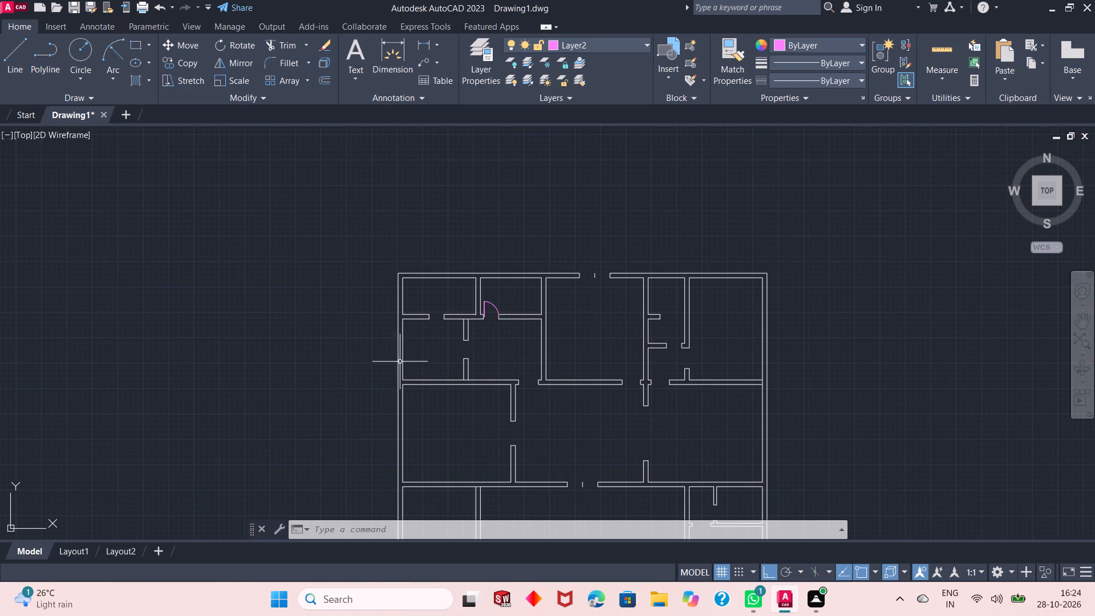
pyautogui.scroll(2, 399, 374)
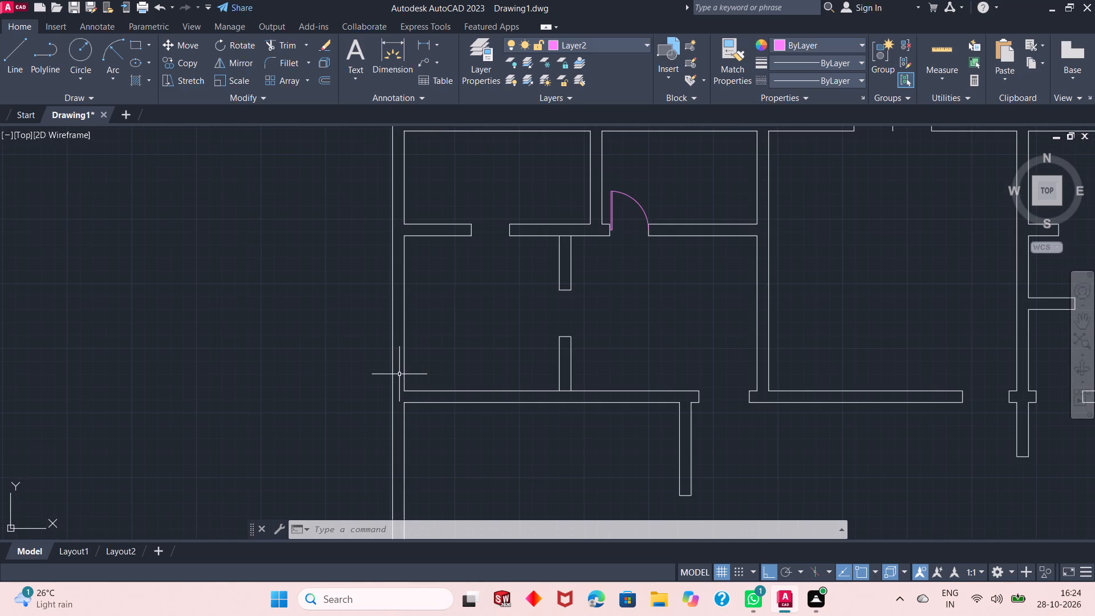
pyautogui.click(634, 44)
pyautogui.click(627, 63)
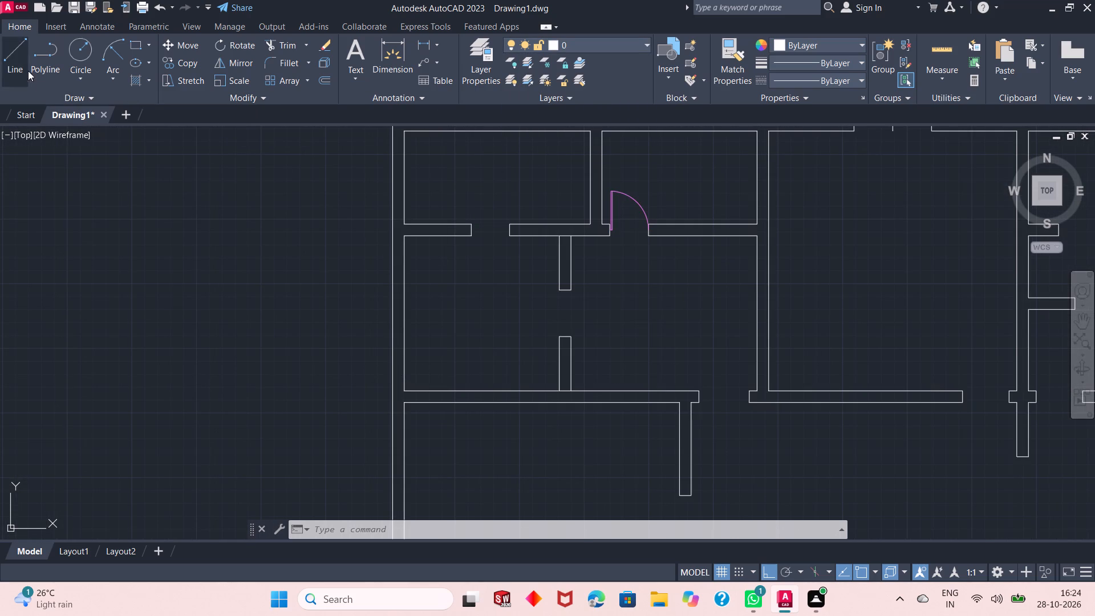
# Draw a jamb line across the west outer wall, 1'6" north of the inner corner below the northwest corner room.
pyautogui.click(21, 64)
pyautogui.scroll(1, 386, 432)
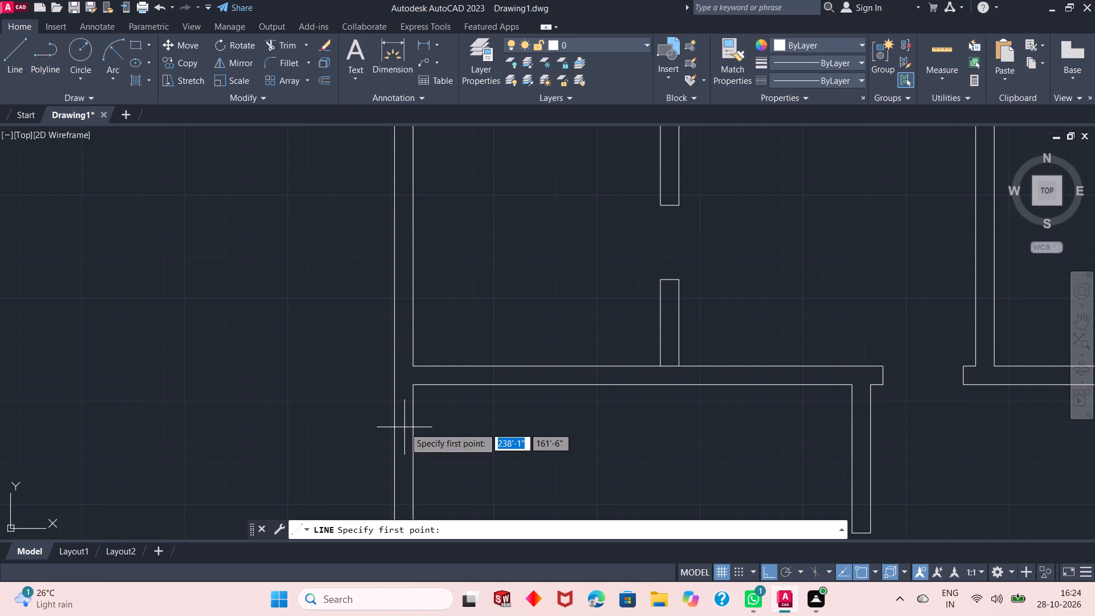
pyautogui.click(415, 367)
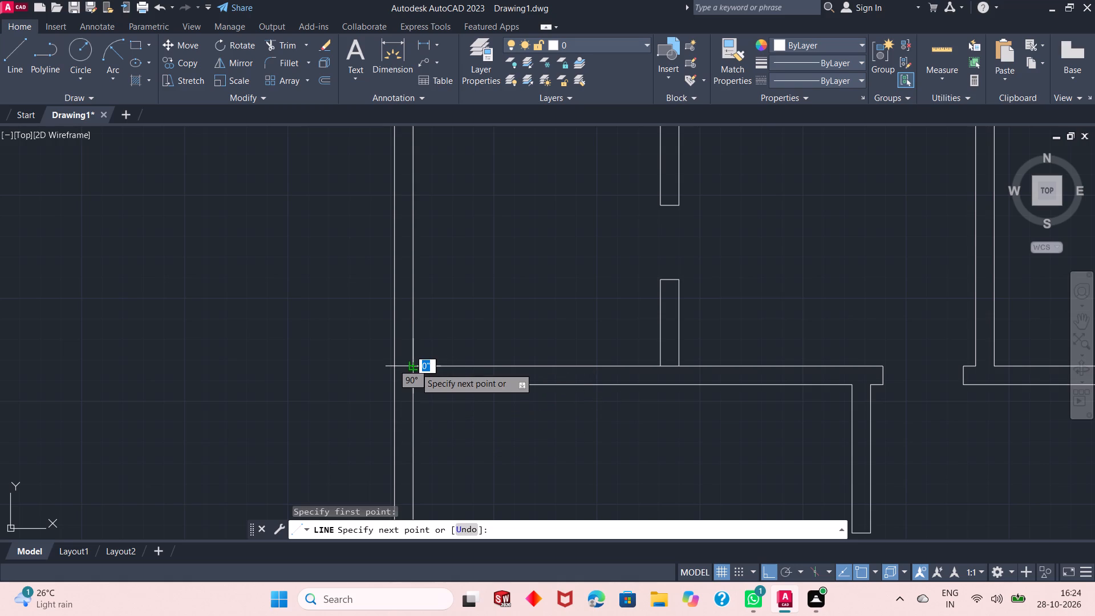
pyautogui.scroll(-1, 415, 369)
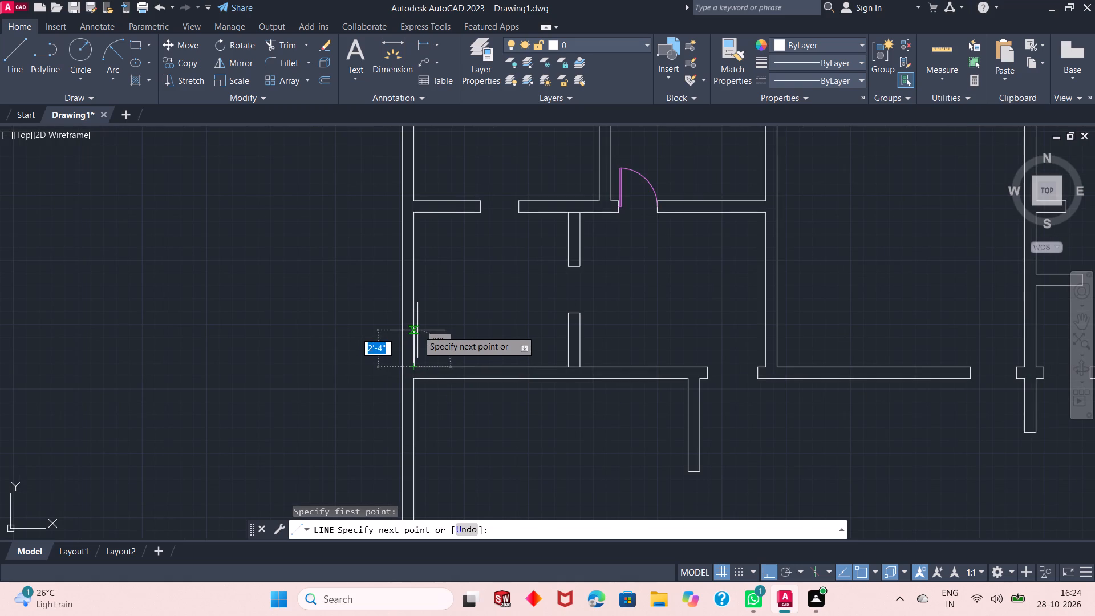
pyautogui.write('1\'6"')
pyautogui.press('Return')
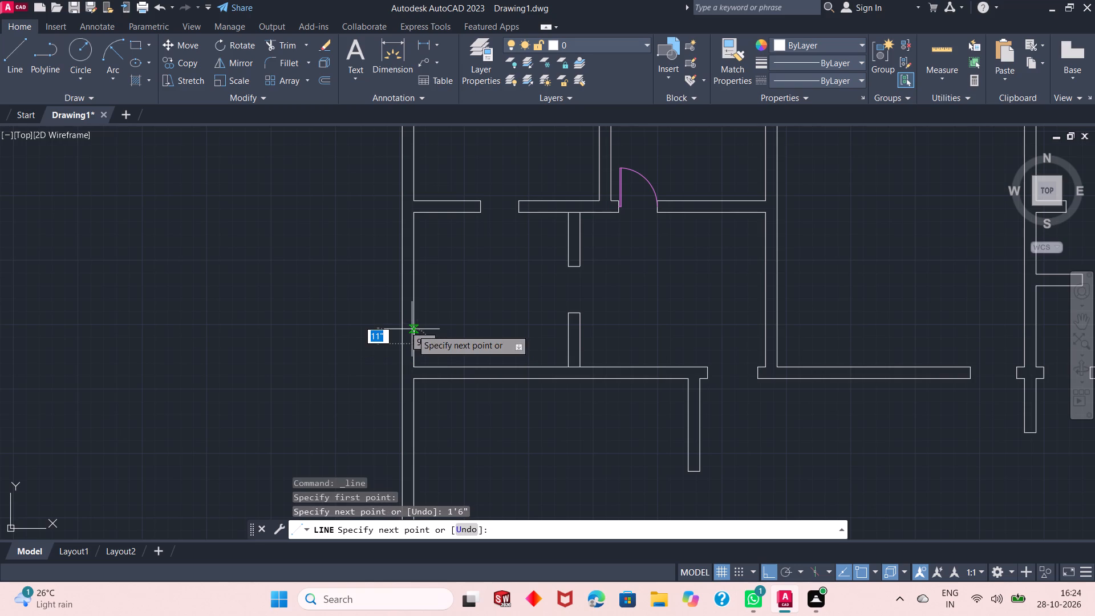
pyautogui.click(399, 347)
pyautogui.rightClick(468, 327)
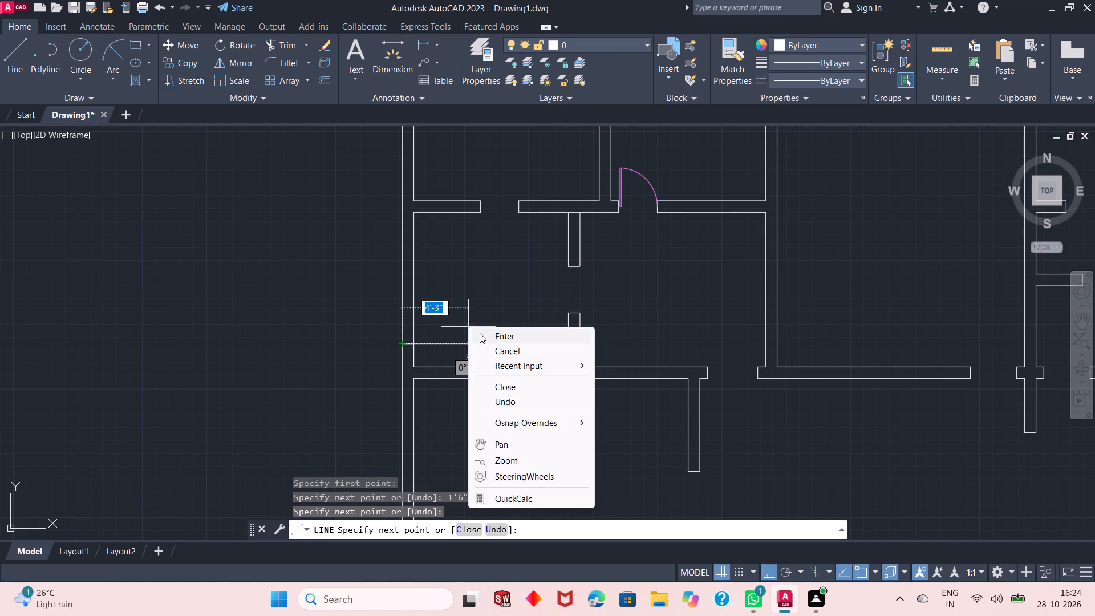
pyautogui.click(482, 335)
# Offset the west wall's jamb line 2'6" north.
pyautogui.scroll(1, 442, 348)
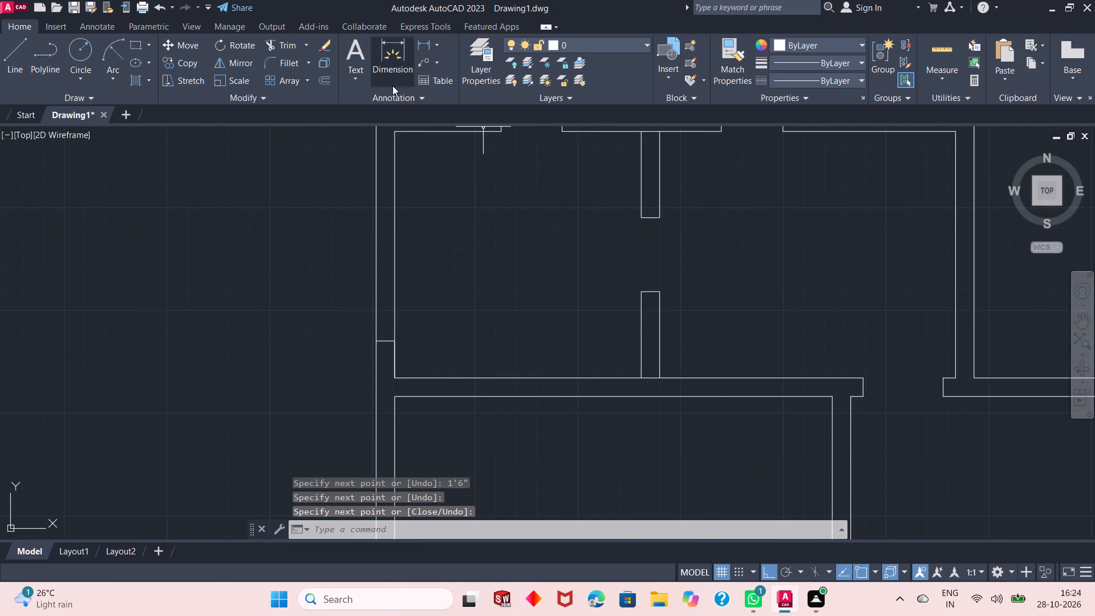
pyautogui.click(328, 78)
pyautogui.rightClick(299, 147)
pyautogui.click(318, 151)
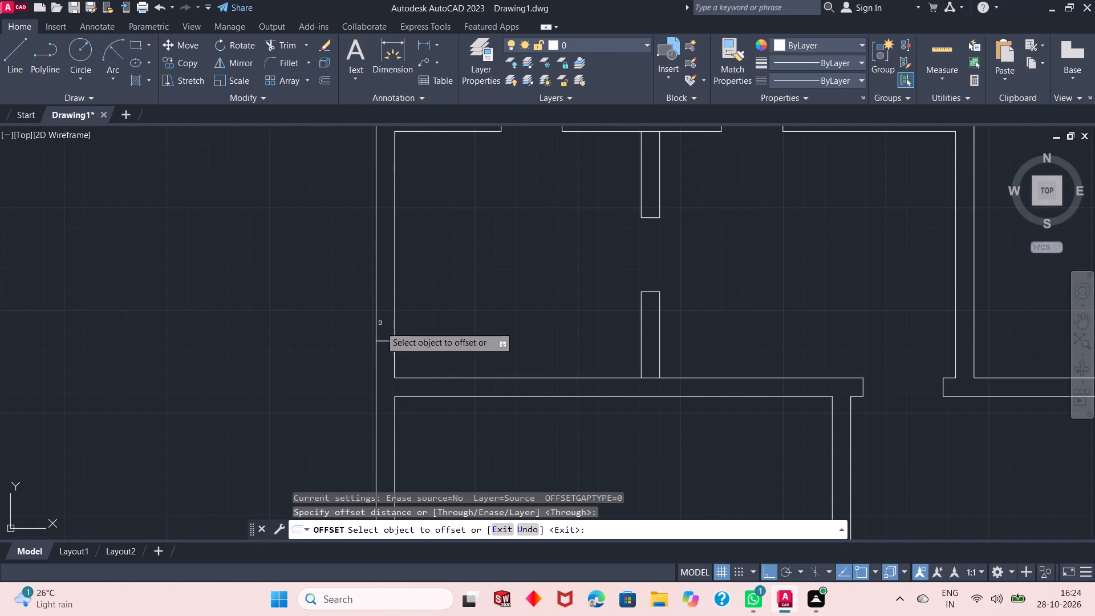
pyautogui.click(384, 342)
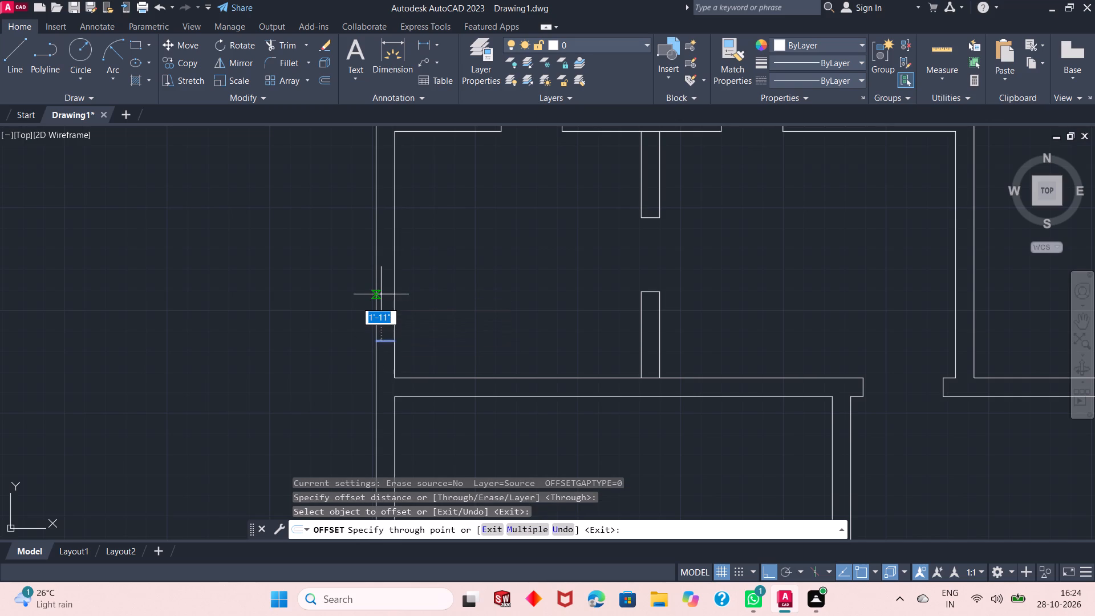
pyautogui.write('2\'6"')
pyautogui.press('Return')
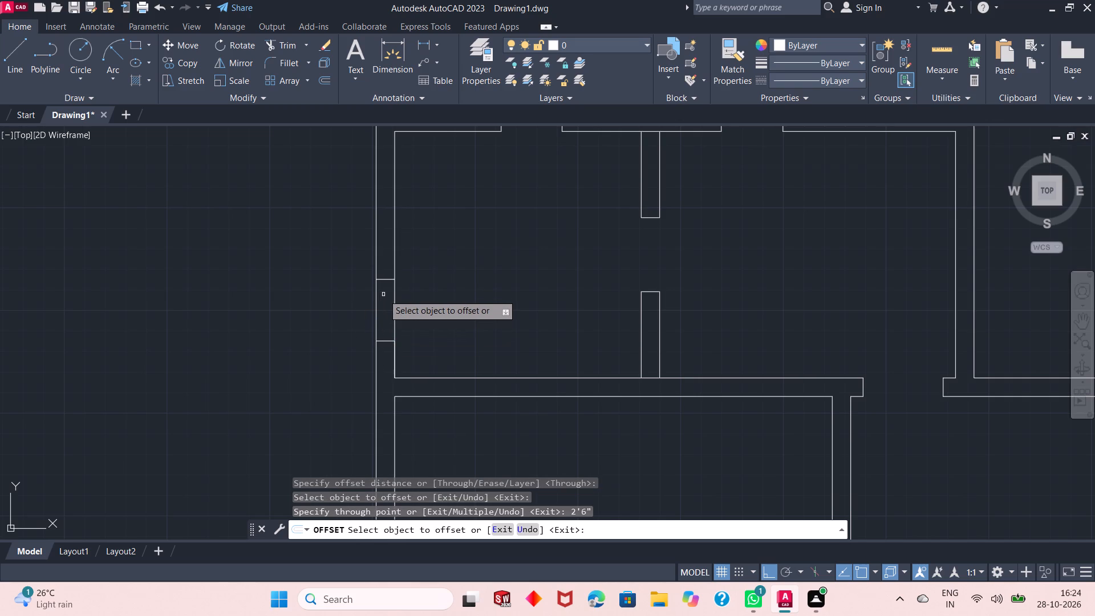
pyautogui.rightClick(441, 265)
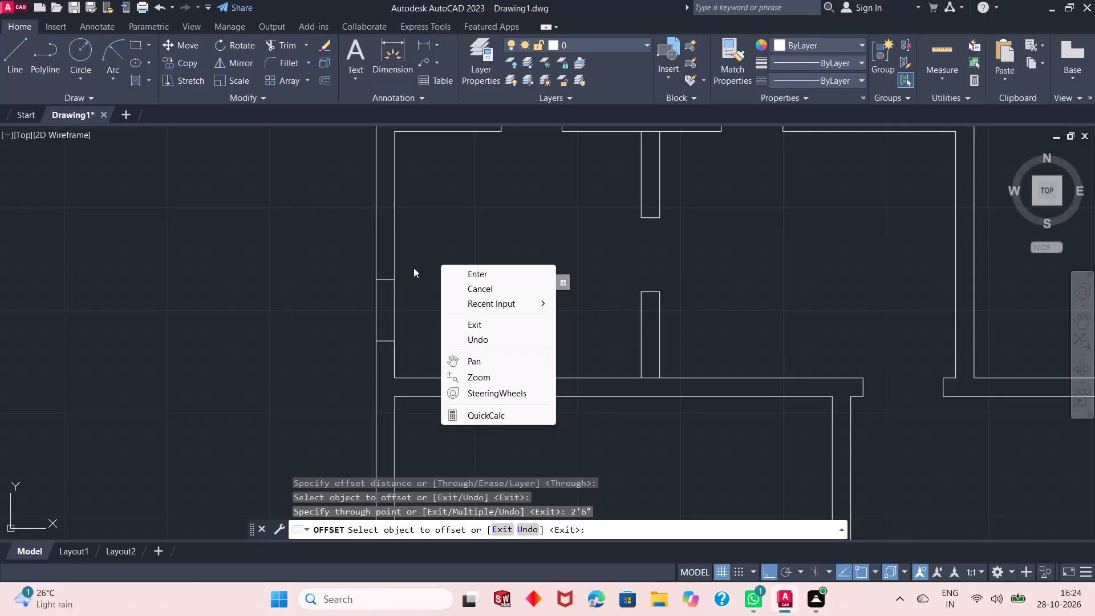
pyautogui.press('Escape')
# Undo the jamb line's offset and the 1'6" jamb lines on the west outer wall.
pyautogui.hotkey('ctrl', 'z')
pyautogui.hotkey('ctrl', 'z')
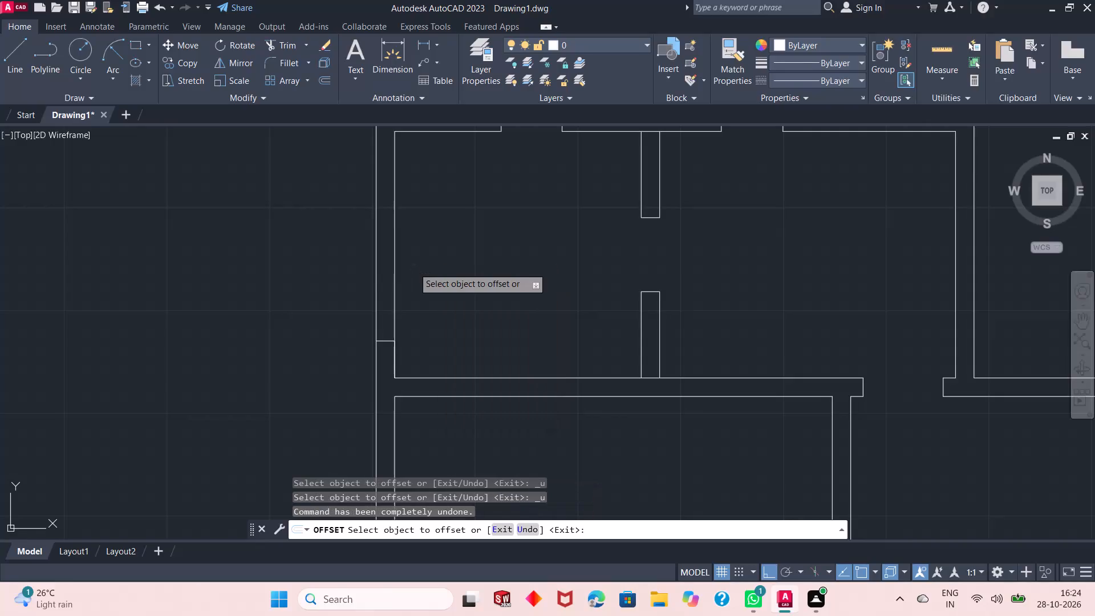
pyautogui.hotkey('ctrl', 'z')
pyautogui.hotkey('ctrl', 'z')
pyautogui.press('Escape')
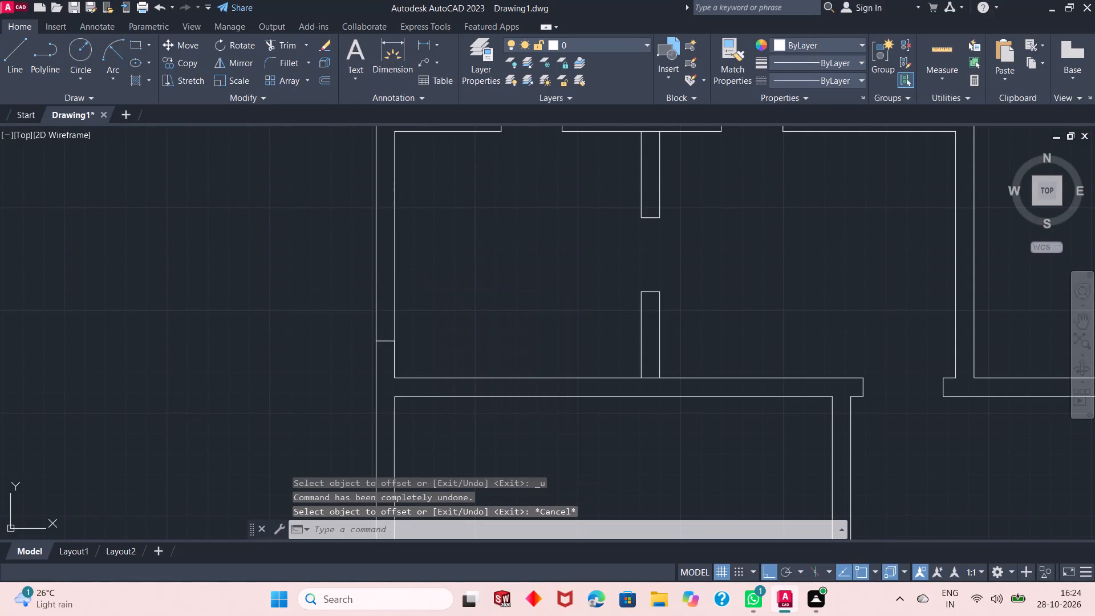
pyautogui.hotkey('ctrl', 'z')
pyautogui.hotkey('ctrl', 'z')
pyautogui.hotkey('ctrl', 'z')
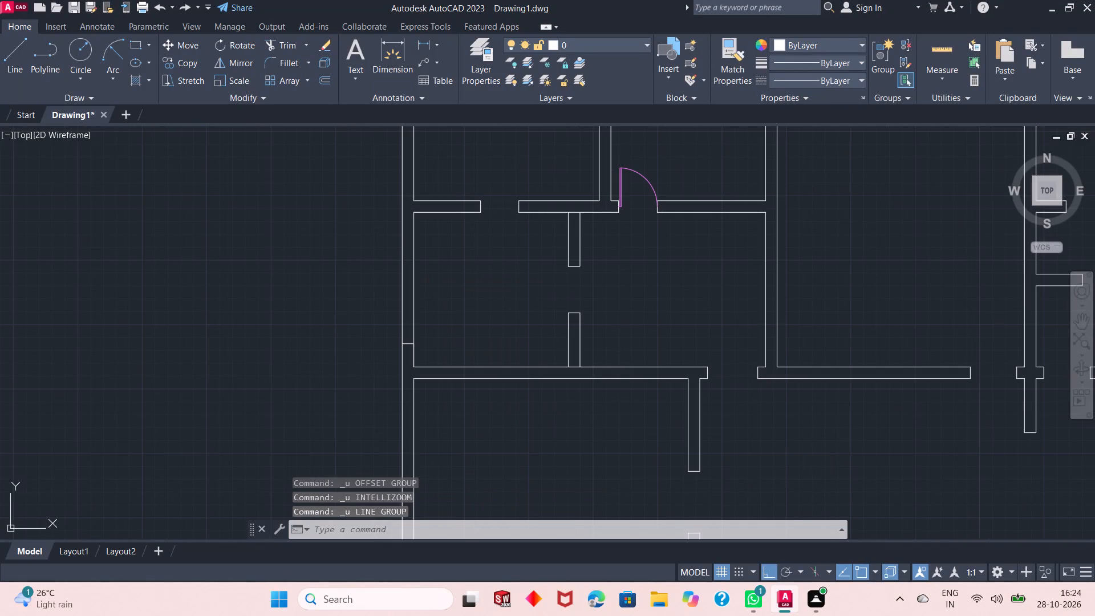
# Draw a jamb line across the west outer wall, 2' north of the inner corner below the northwest corner room.
pyautogui.click(13, 48)
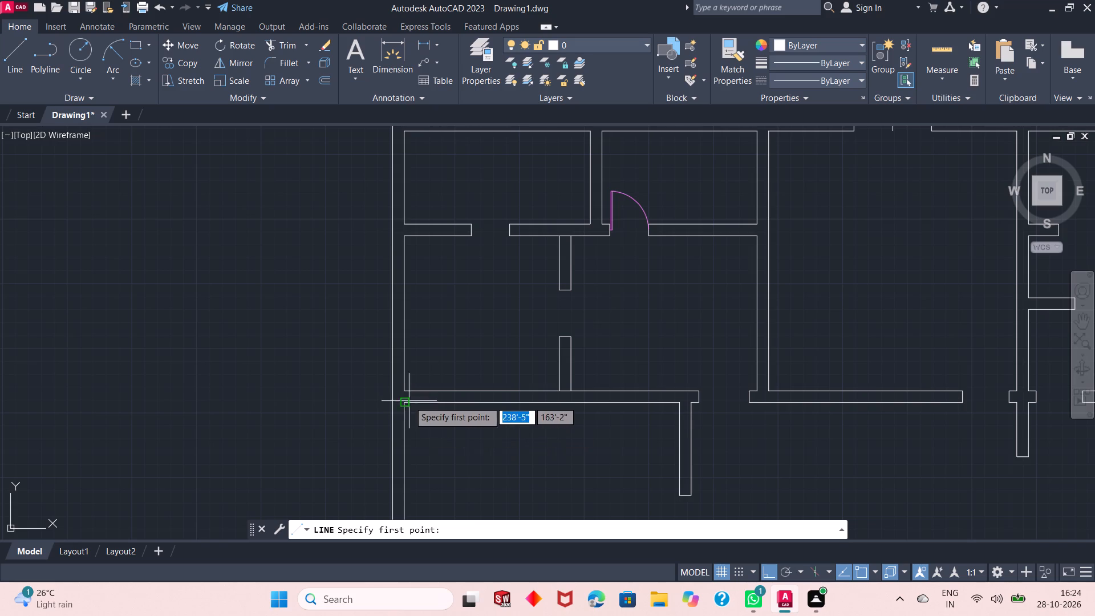
pyautogui.click(404, 389)
pyautogui.write("2'")
pyautogui.press('Return')
pyautogui.scroll(3, 378, 339)
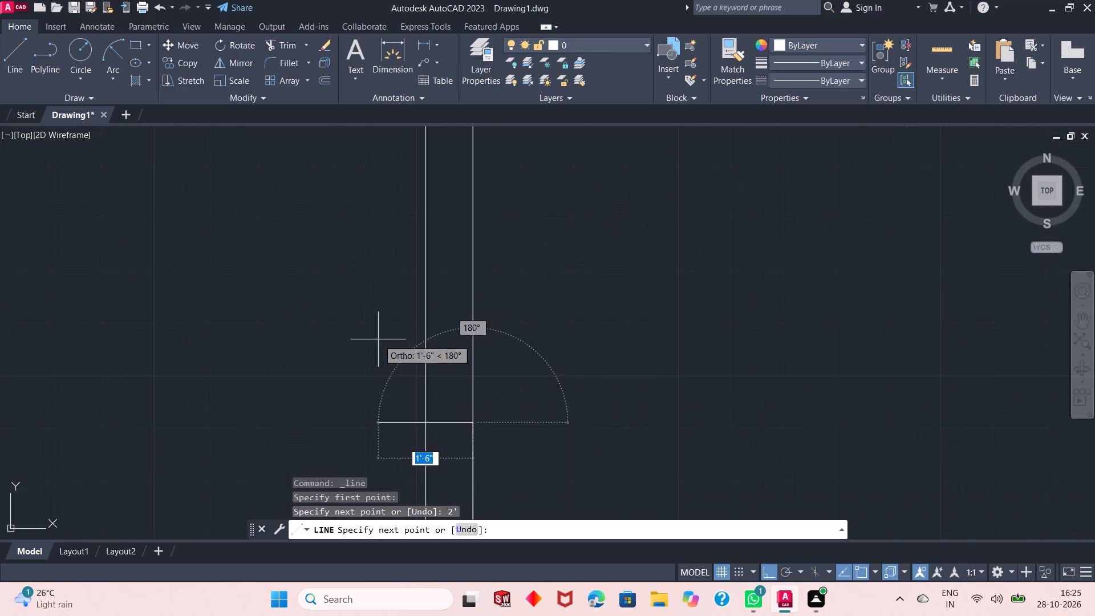
pyautogui.click(425, 423)
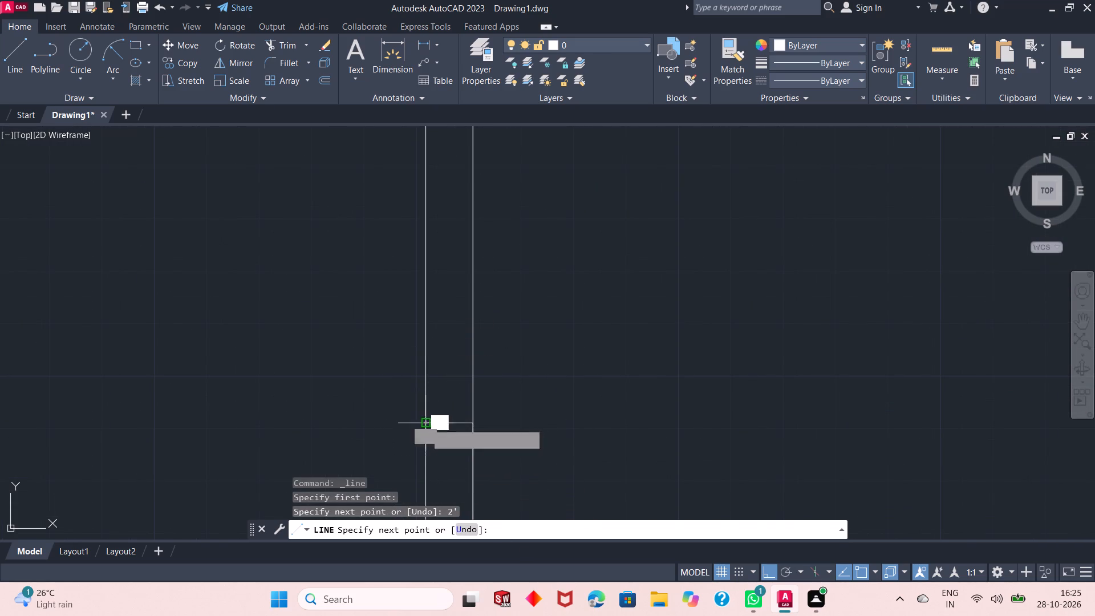
pyautogui.rightClick(366, 383)
pyautogui.click(397, 386)
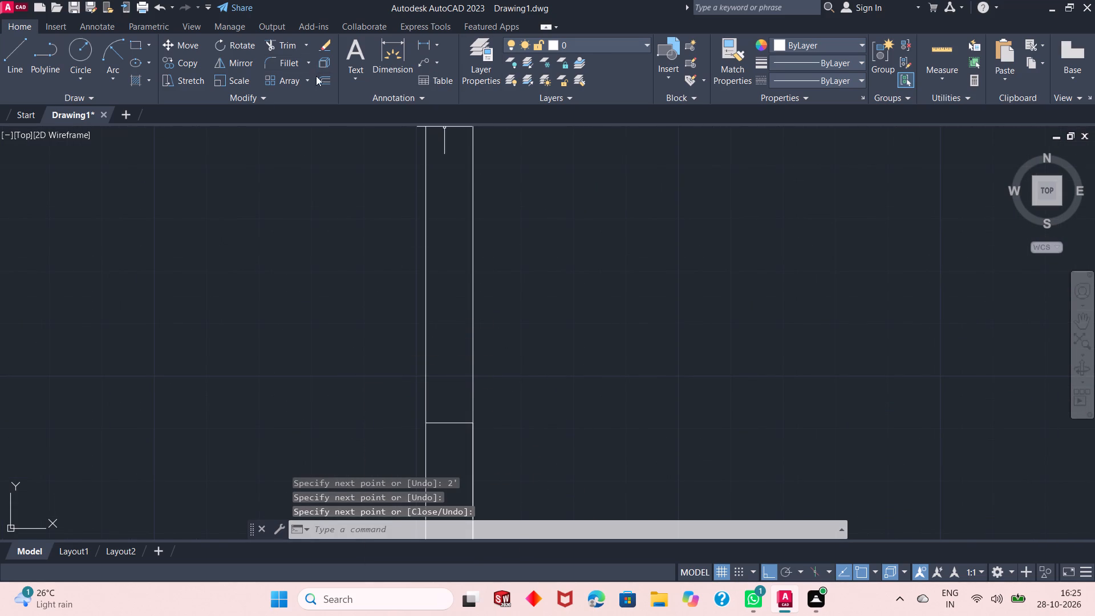
# Offset the west outer wall's jamb line 2'6" north to mark the other side of the opening.
pyautogui.click(325, 85)
pyautogui.rightClick(322, 184)
pyautogui.click(337, 193)
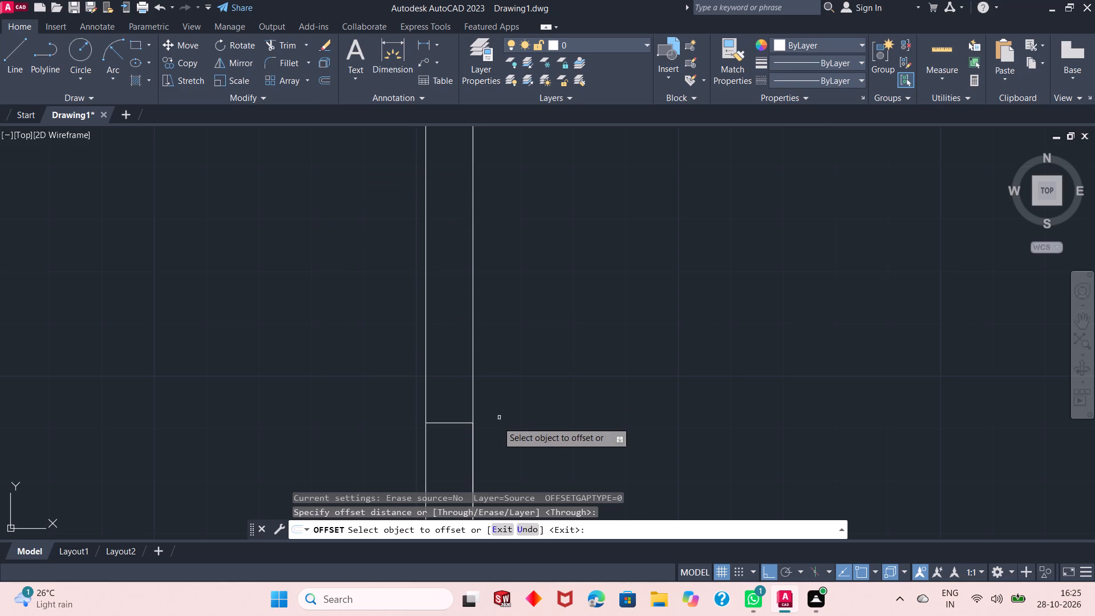
pyautogui.click(460, 425)
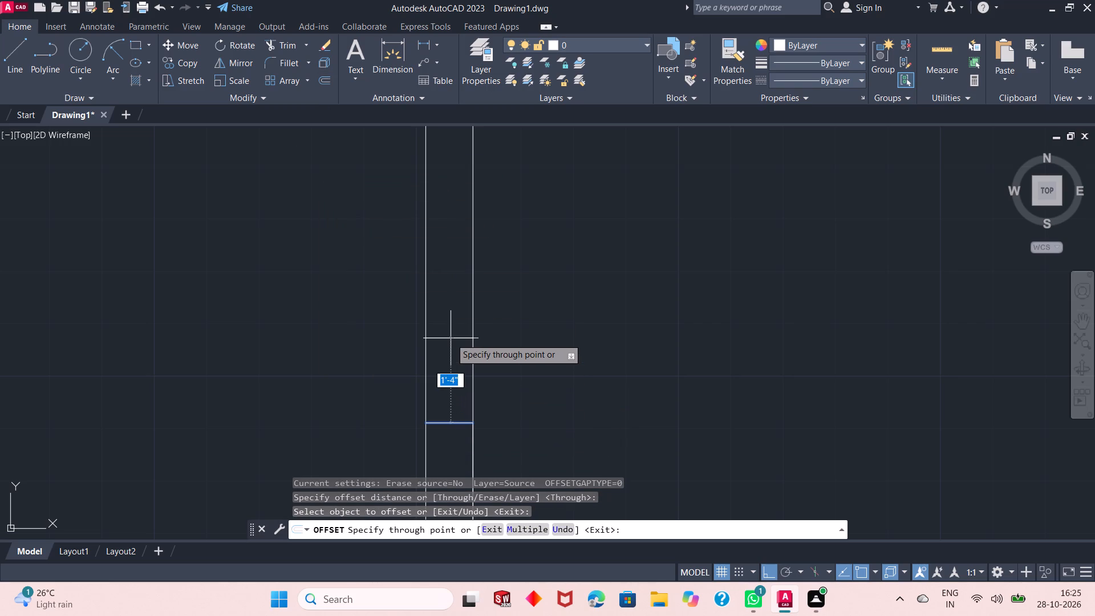
pyautogui.write("2'66")
pyautogui.press('BackSpace')
pyautogui.hotkey('shift', ':')
pyautogui.press('BackSpace')
pyautogui.hotkey('shift', '"')
pyautogui.press('Return')
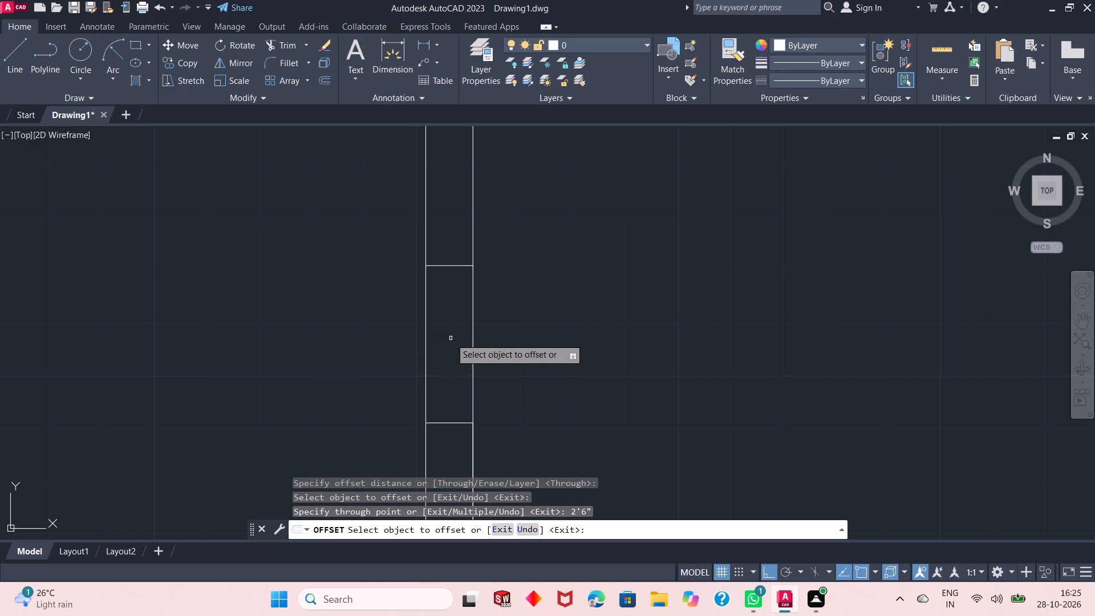
pyautogui.scroll(-2, 448, 337)
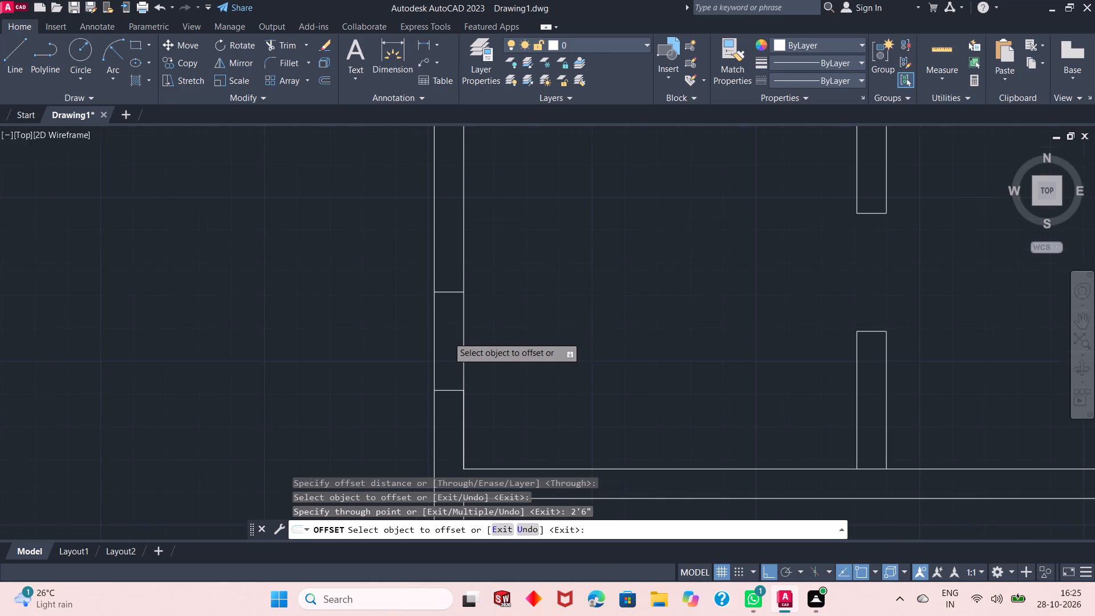
pyautogui.rightClick(508, 285)
pyautogui.click(521, 290)
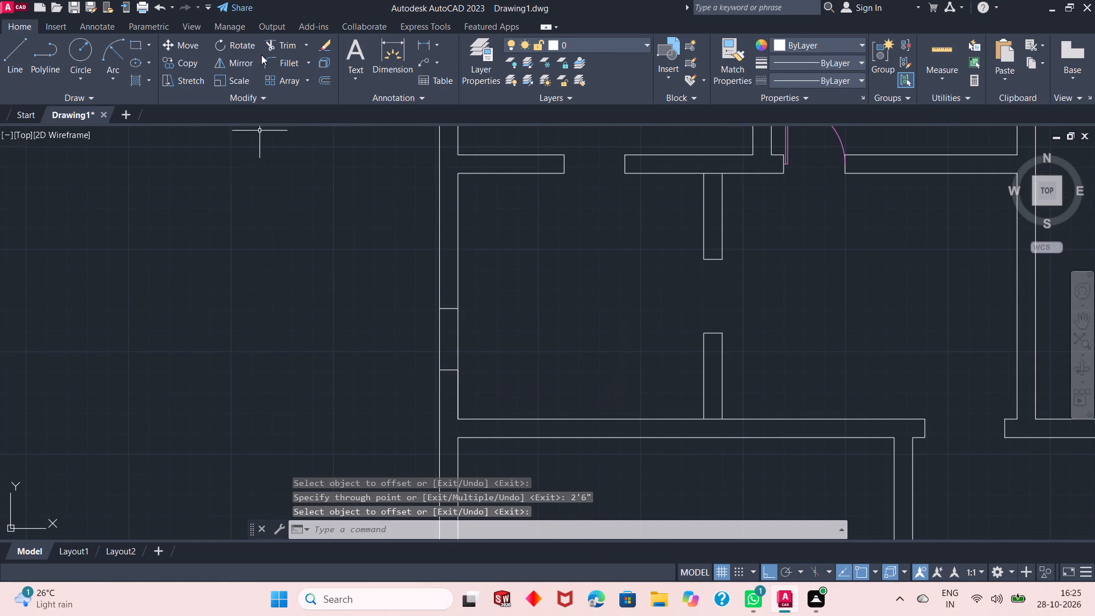
# Trim both west outer wall lines between the two jamb lines to cut the opening.
pyautogui.click(290, 50)
pyautogui.moveTo(541, 338); pyautogui.dragTo(532, 336)
pyautogui.click(343, 338)
pyautogui.scroll(-1, 382, 397)
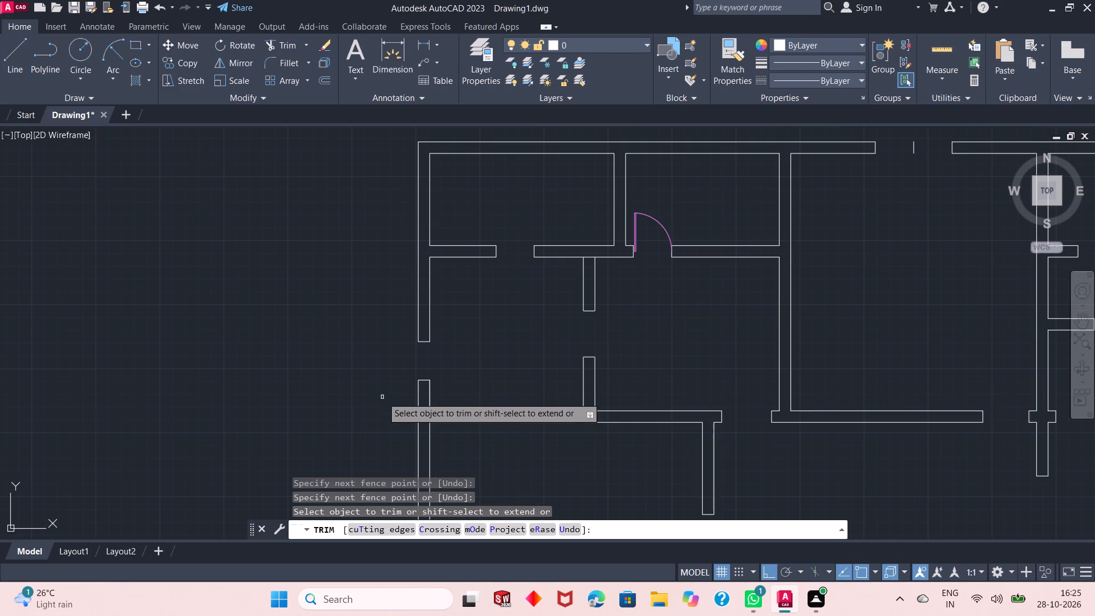
pyautogui.rightClick(476, 300)
pyautogui.click(489, 305)
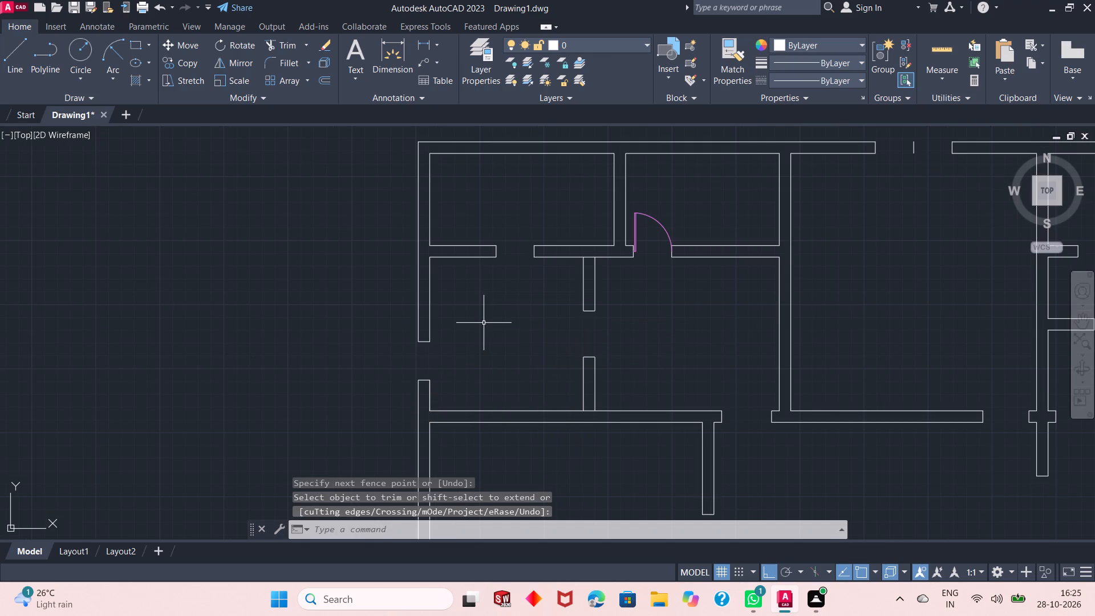
# Erase the short guide line overlapping the west wall's inner face just south of the new opening.
pyautogui.scroll(-1, 385, 259)
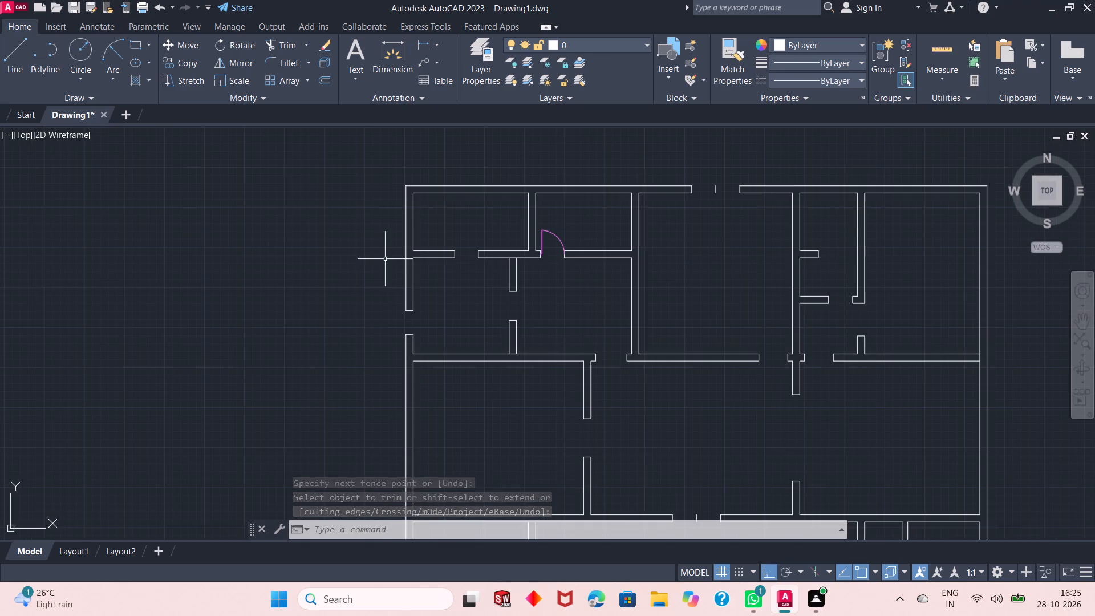
pyautogui.scroll(2, 406, 325)
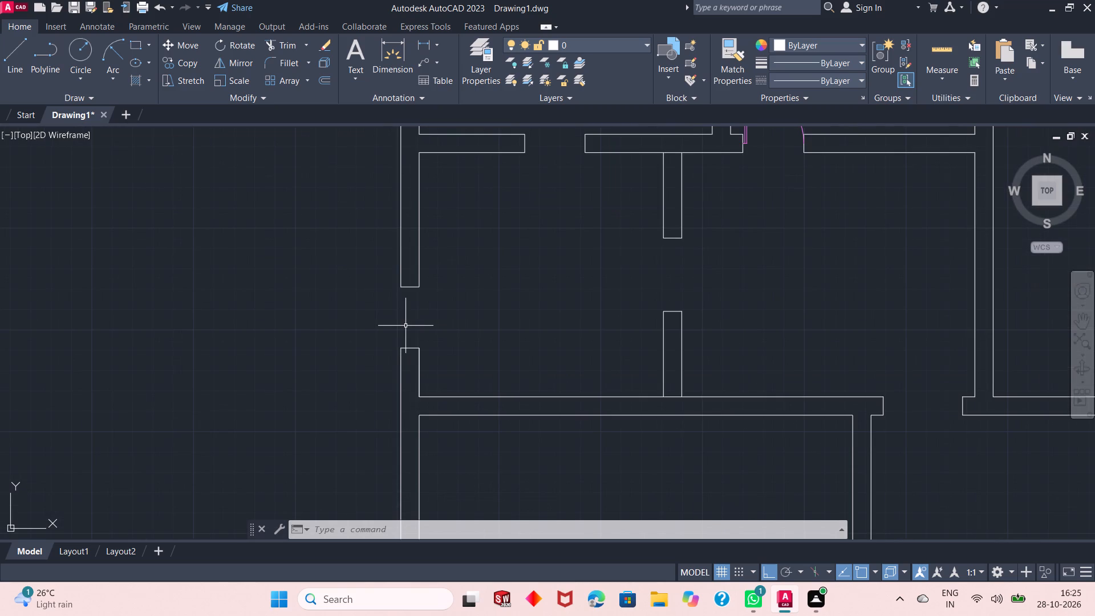
pyautogui.click(419, 356)
pyautogui.rightClick(434, 321)
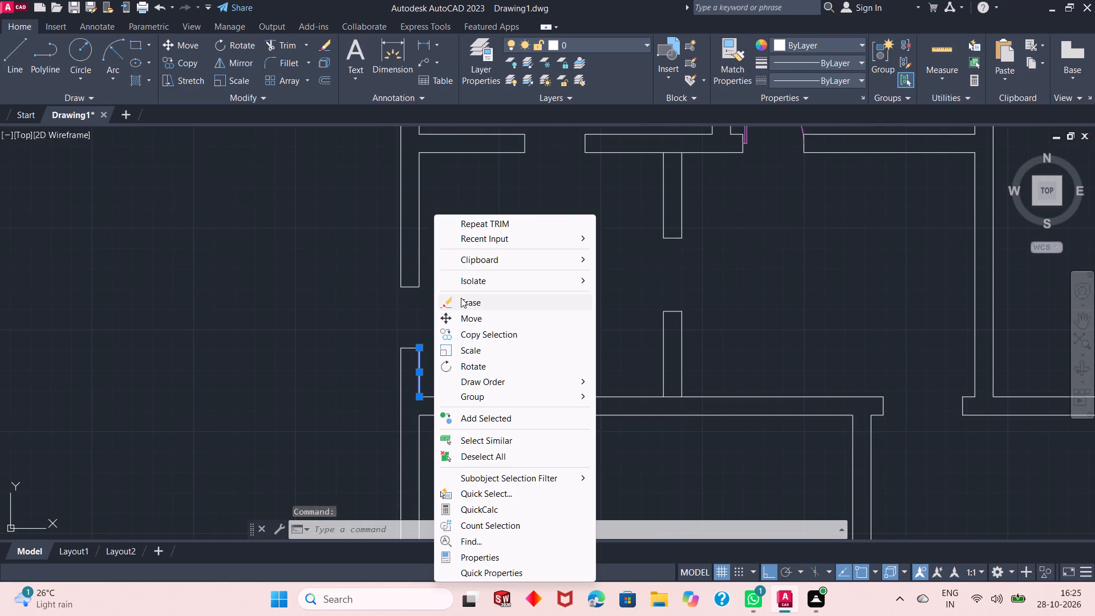
pyautogui.click(461, 298)
# On Layer2, draw a 2'6" by 1" door leaf extending east, starting 1" north of the midpoint of the west opening's south jamb.
pyautogui.click(630, 47)
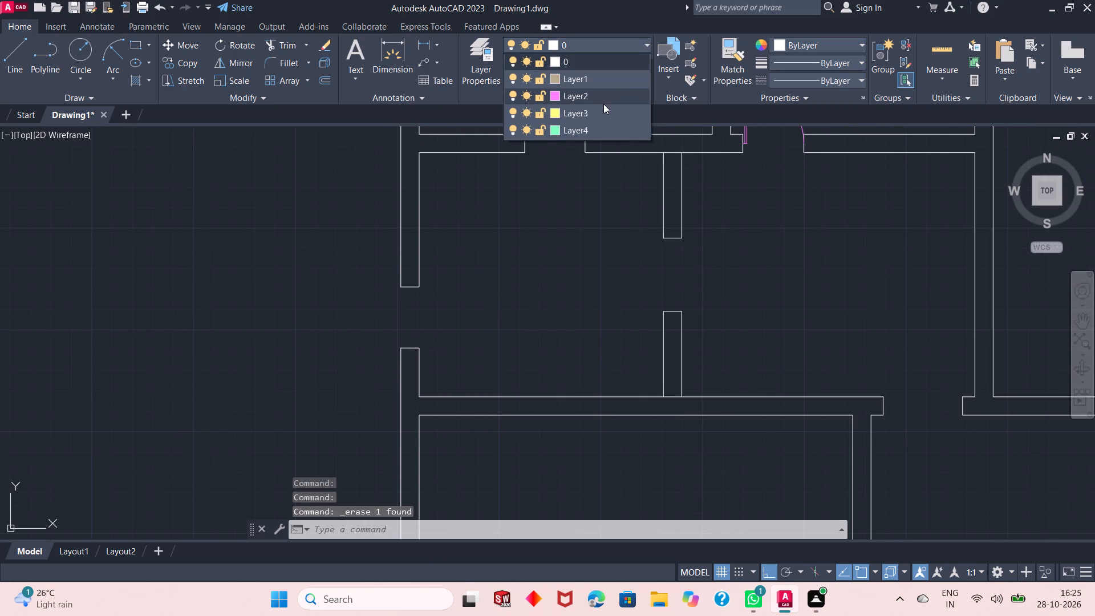
pyautogui.click(600, 101)
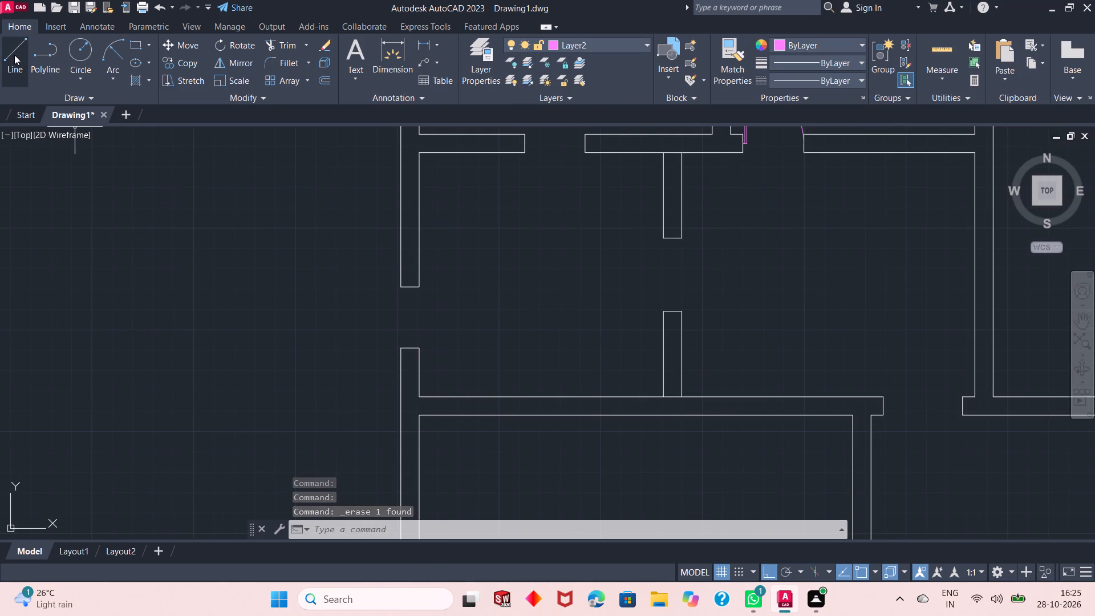
pyautogui.click(14, 55)
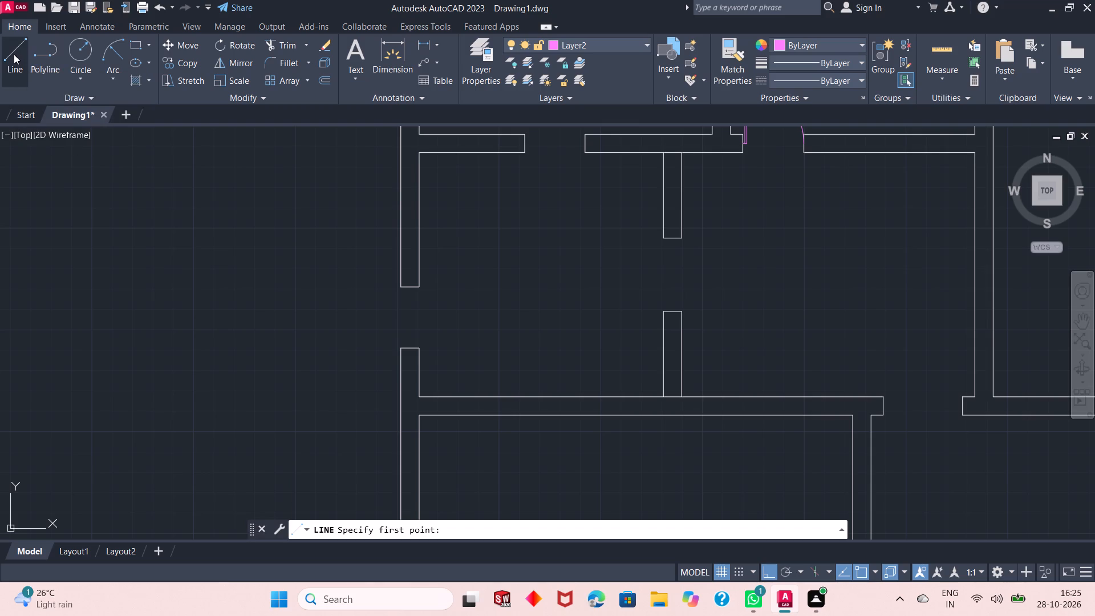
pyautogui.click(408, 350)
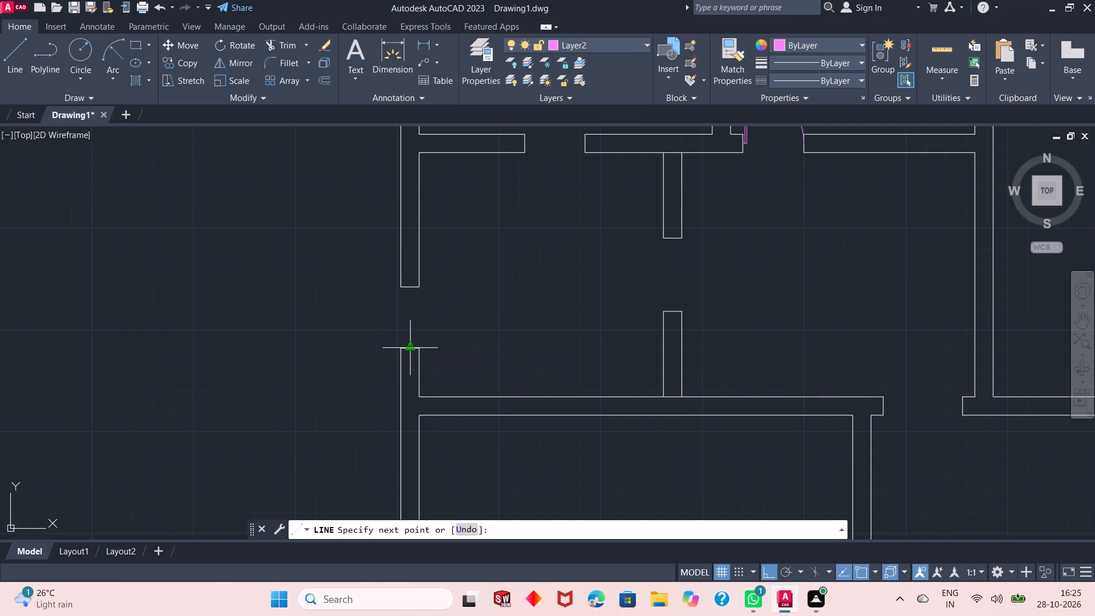
pyautogui.write('1"')
pyautogui.press('Return')
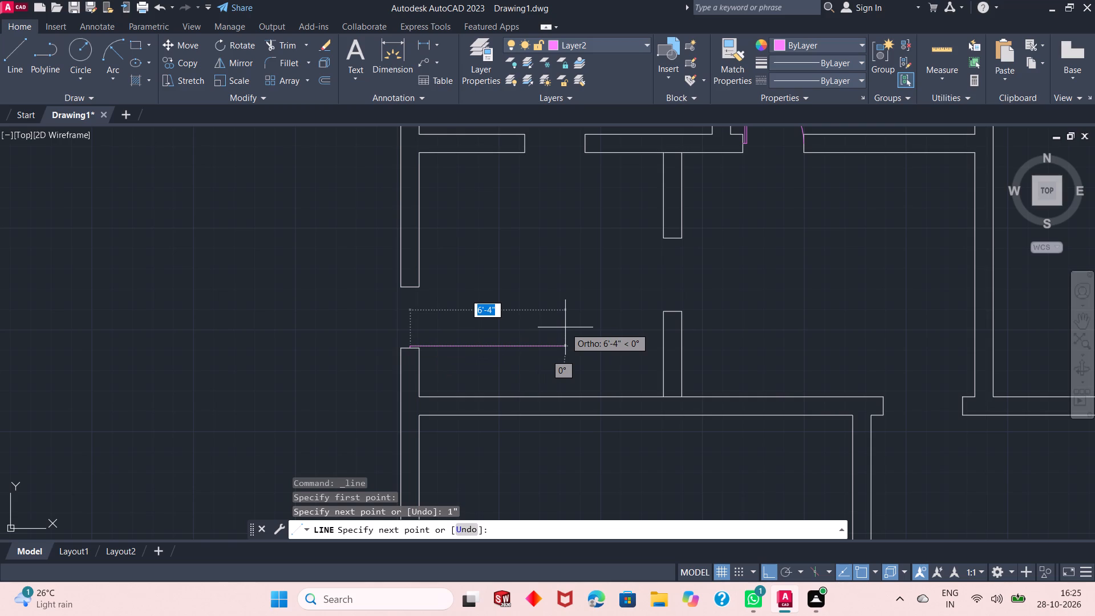
pyautogui.write("2'5")
pyautogui.press('BackSpace')
pyautogui.press('6')
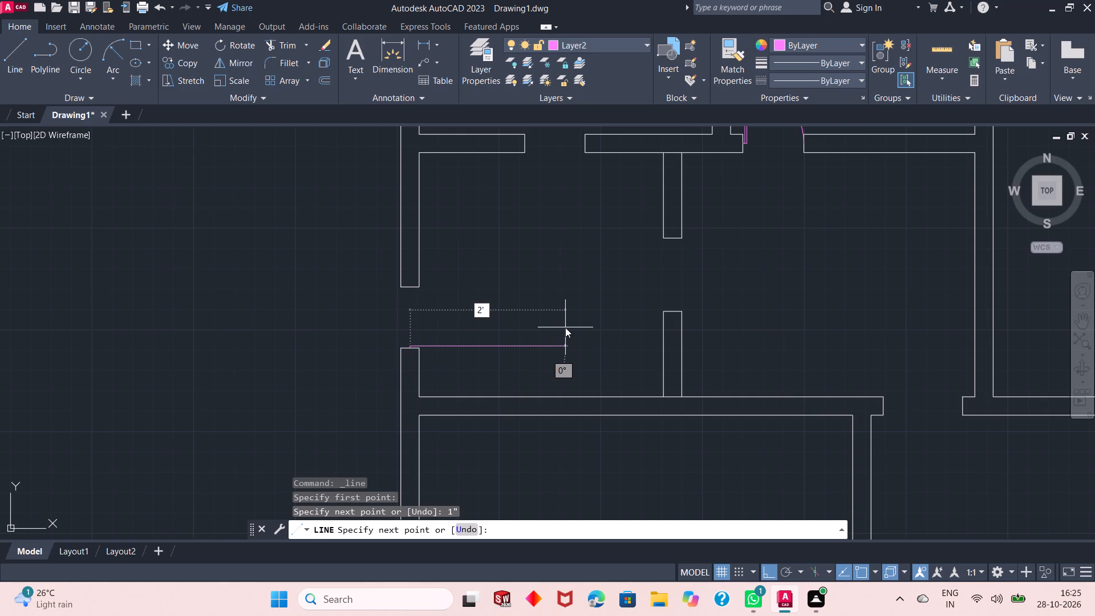
pyautogui.hotkey('shift', '"')
pyautogui.press('Return')
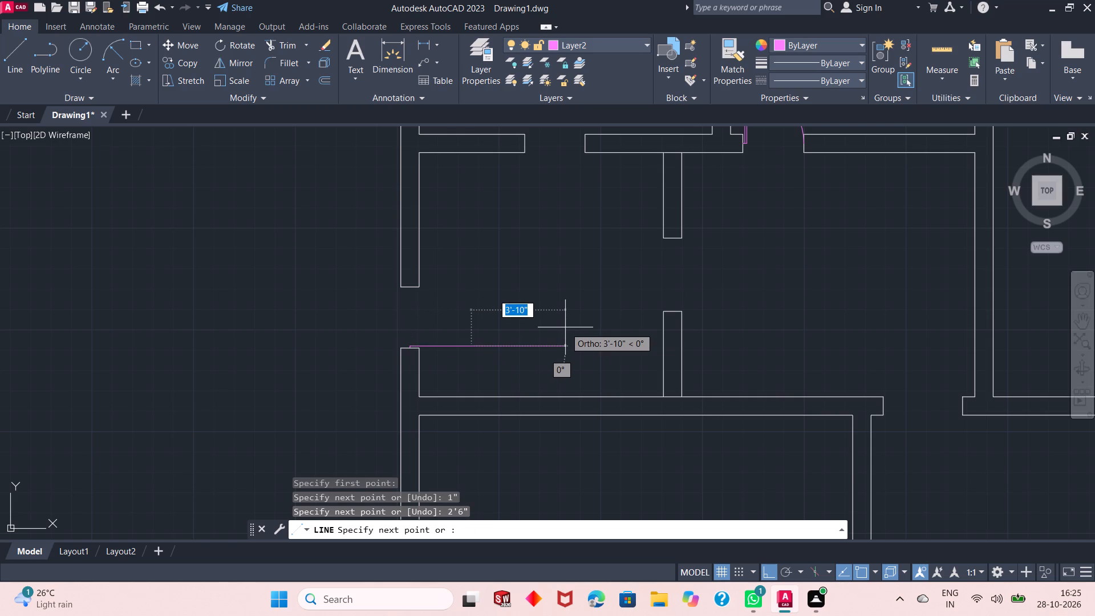
pyautogui.scroll(2, 565, 326)
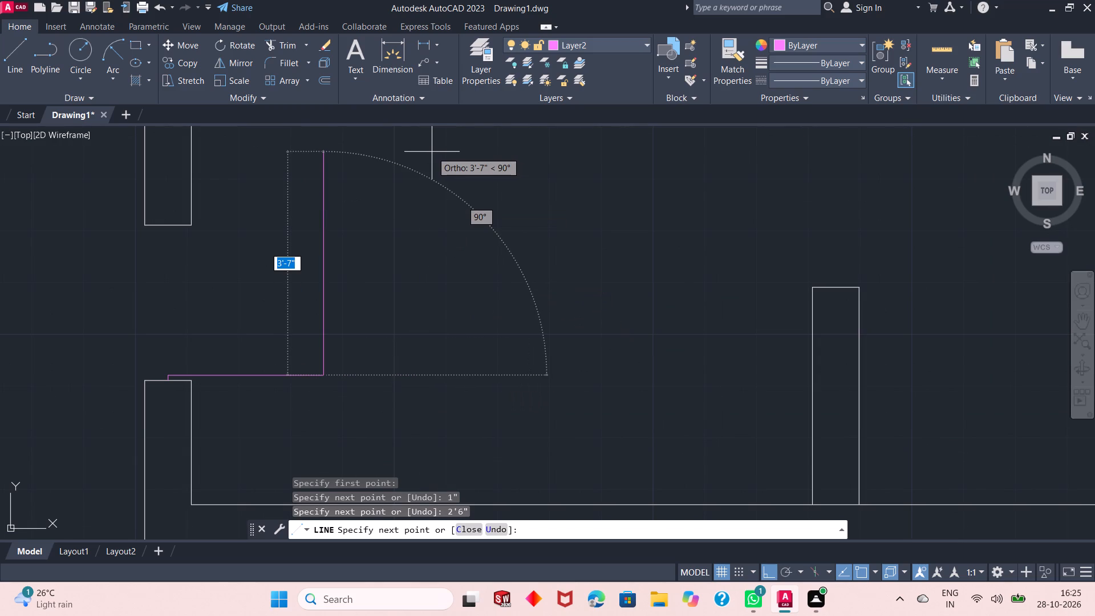
pyautogui.write('1"')
pyautogui.press('Return')
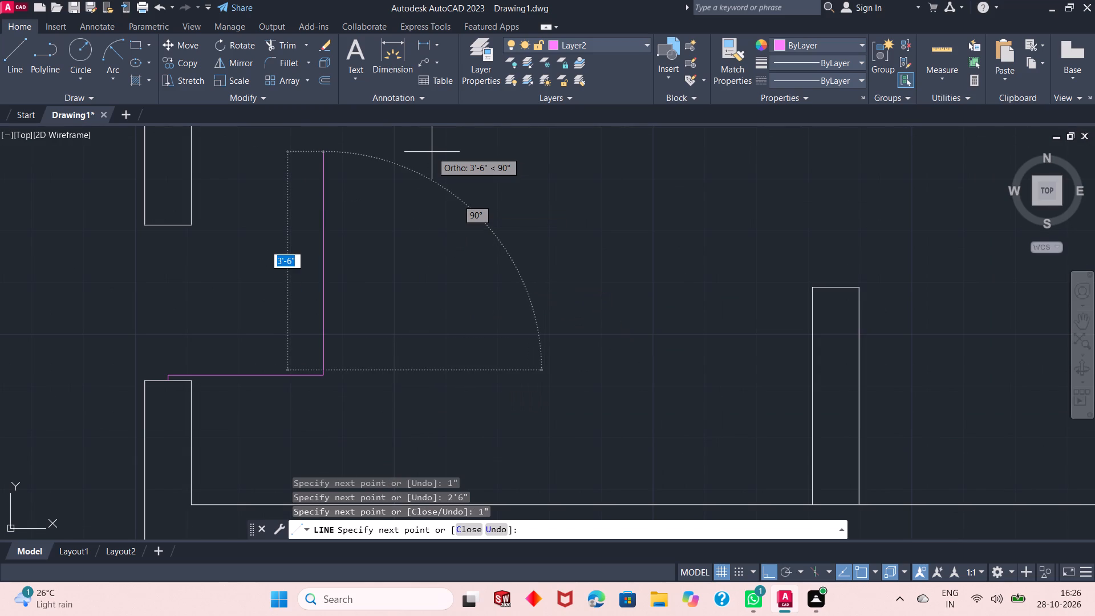
pyautogui.click(166, 370)
pyautogui.click(165, 375)
pyautogui.rightClick(205, 346)
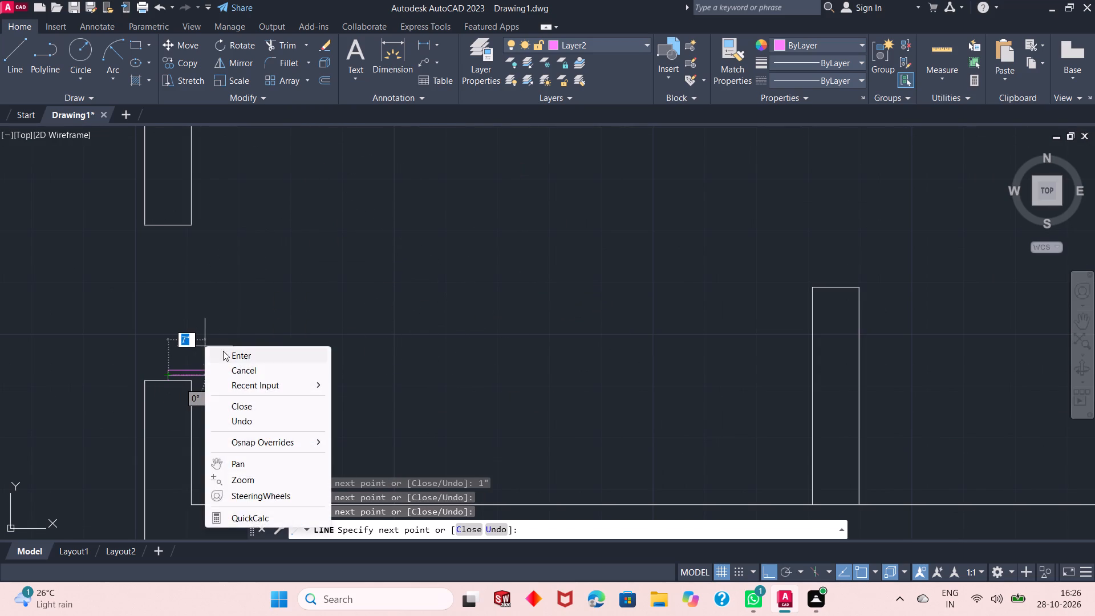
pyautogui.click(224, 351)
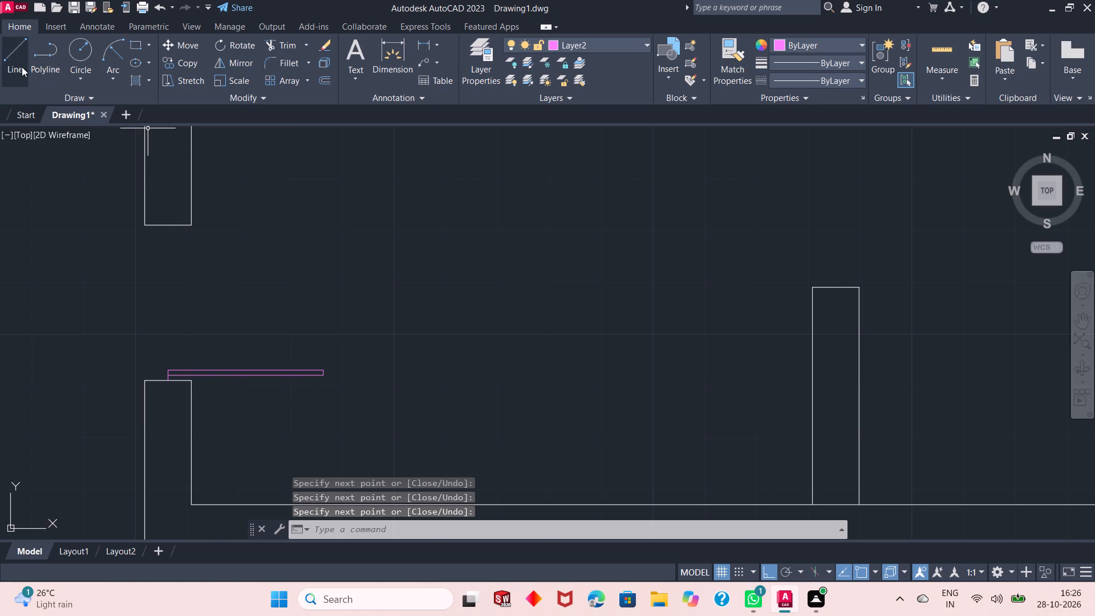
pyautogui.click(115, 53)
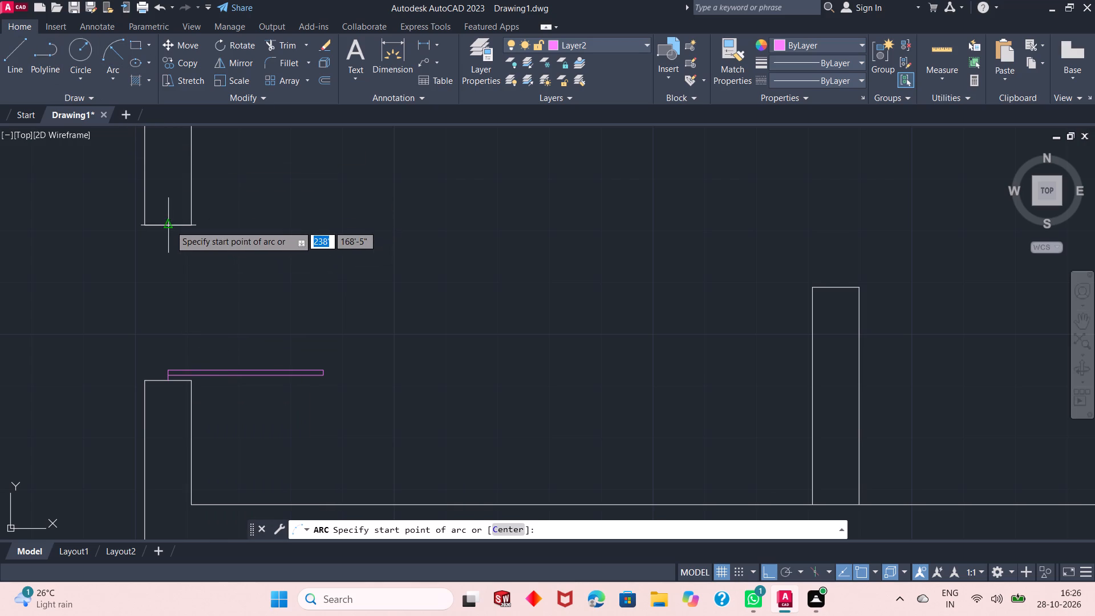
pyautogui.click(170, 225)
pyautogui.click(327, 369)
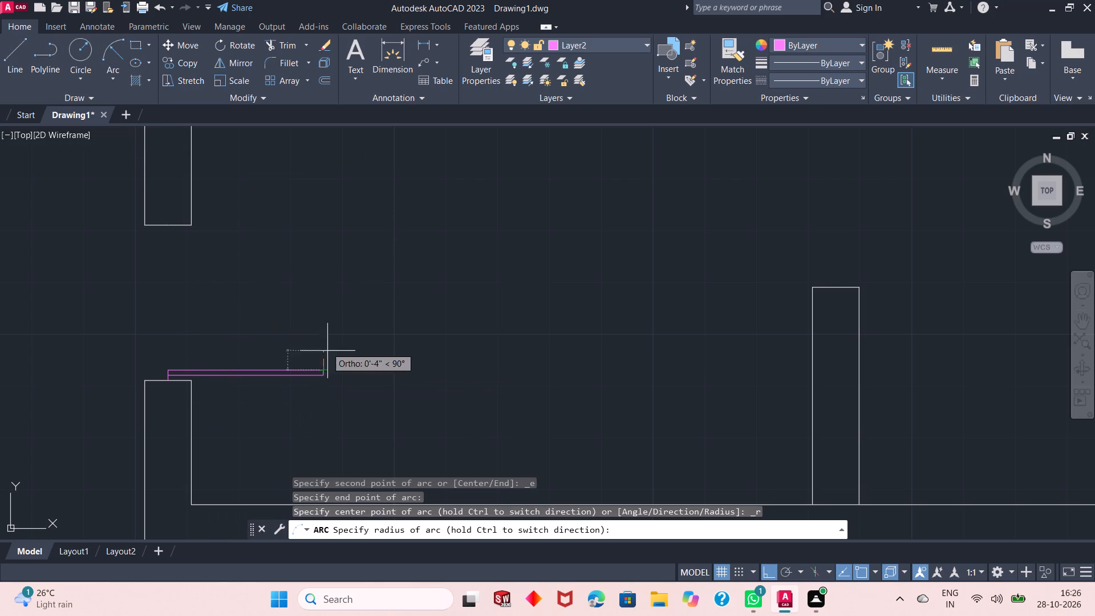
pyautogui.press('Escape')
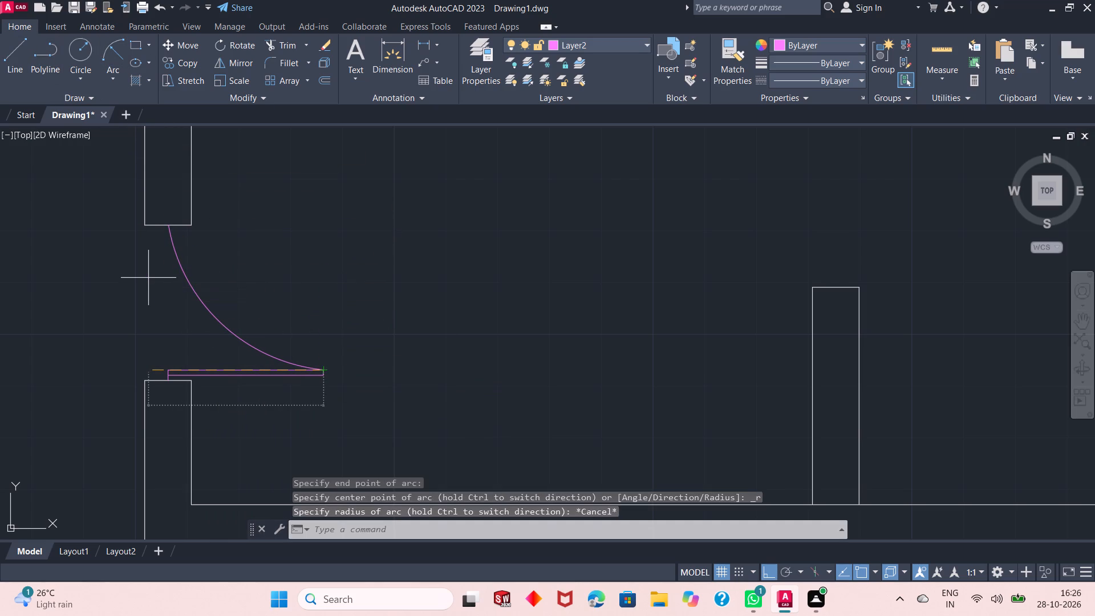
# Draw the west door's swing arc from the leaf's outer tip to the north jamb's midpoint with a 2'6" radius.
pyautogui.click(105, 61)
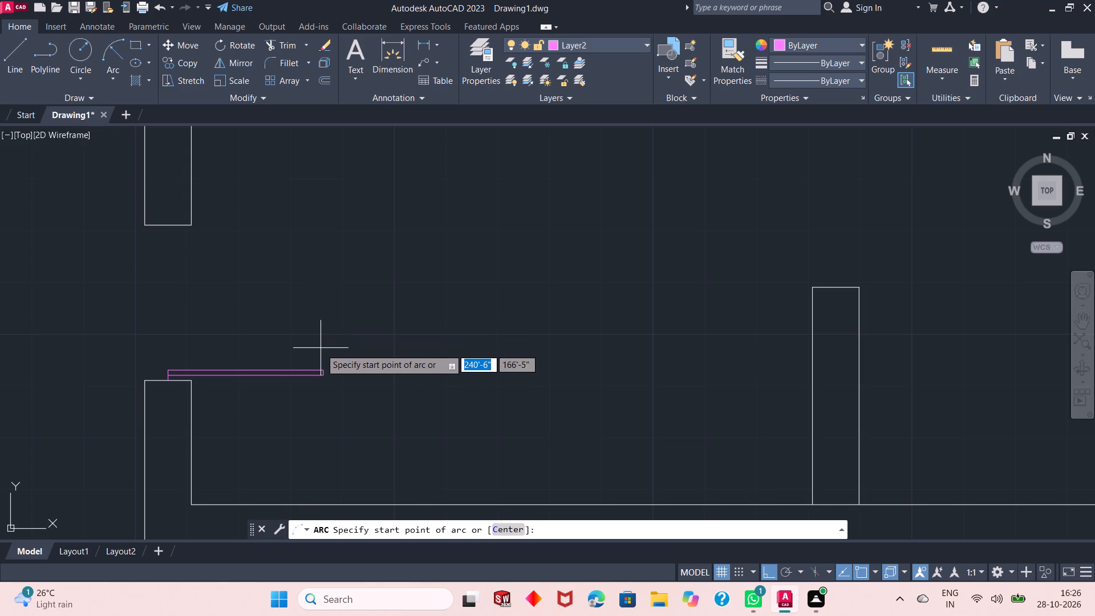
pyautogui.click(323, 367)
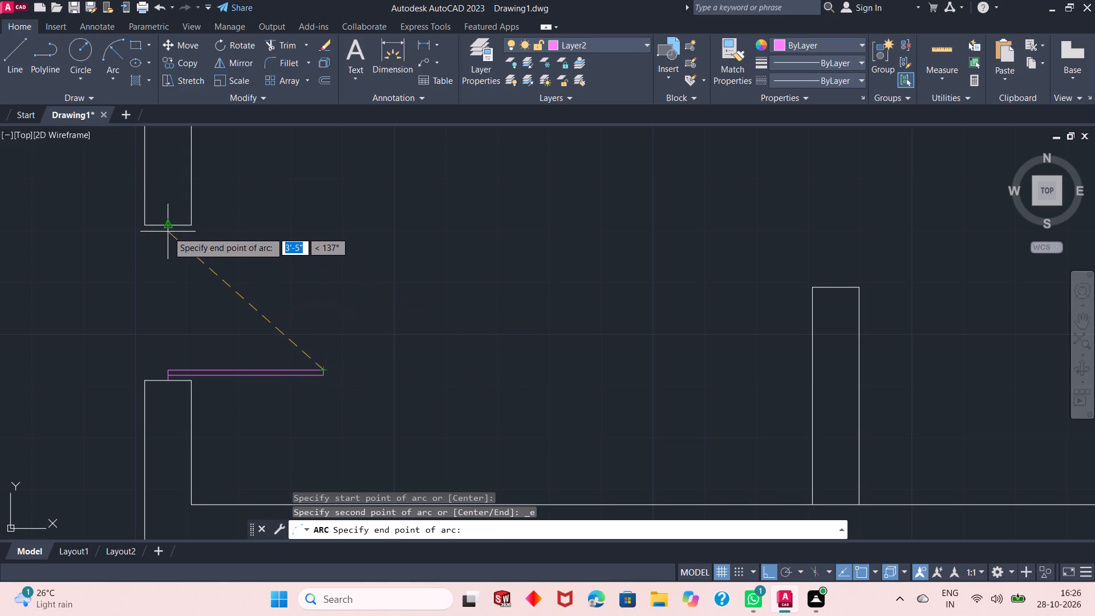
pyautogui.click(168, 229)
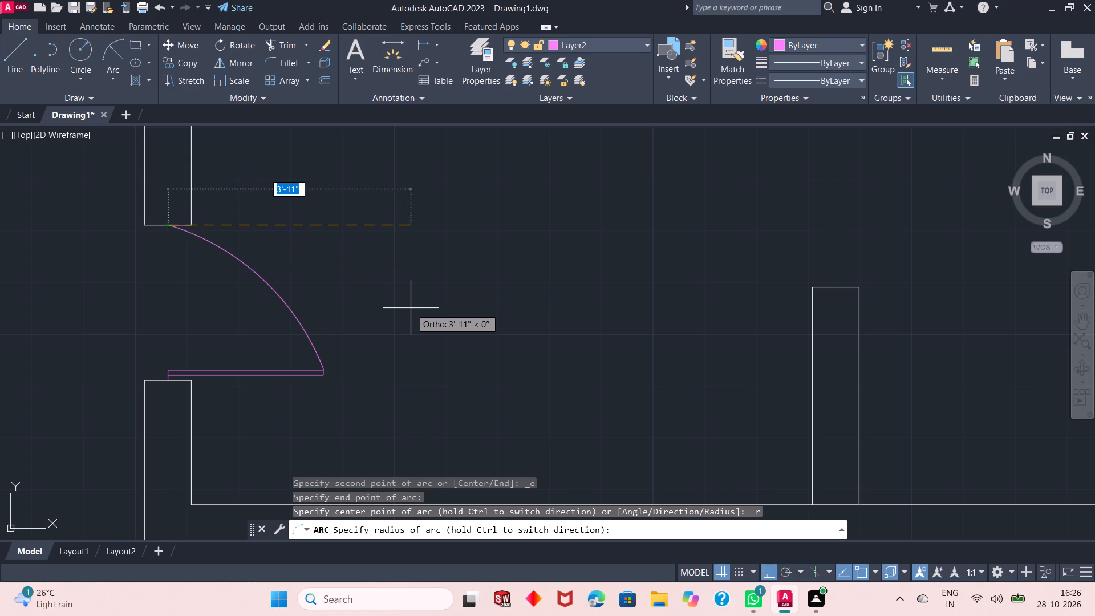
pyautogui.write('2\'6"')
pyautogui.press('Return')
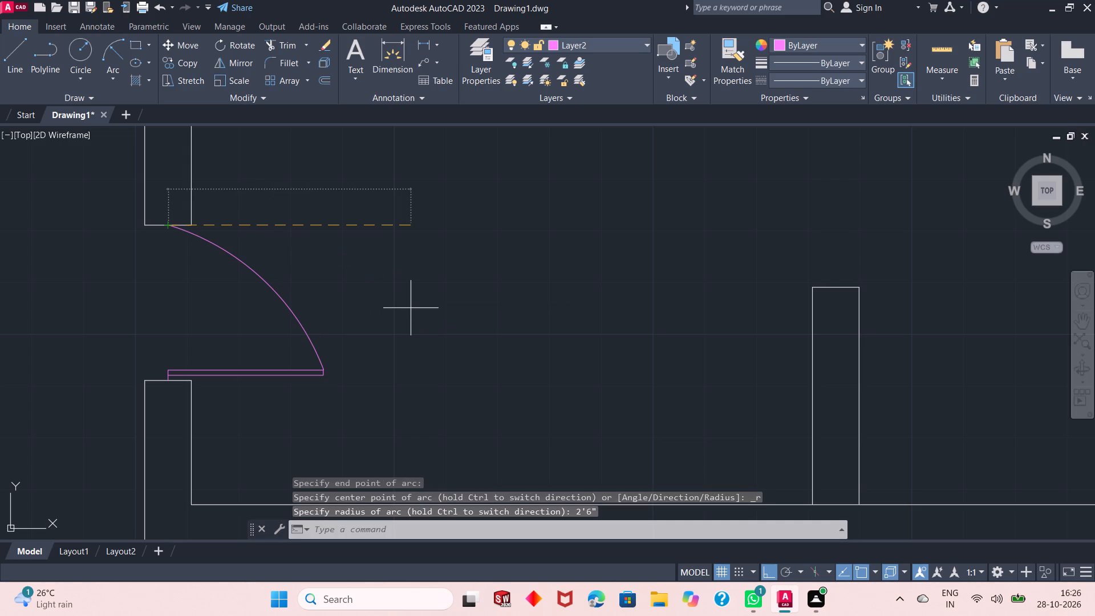
# On Layer2, draw a 2'6" by 1" door leaf extending south, starting 1" east of the midpoint of the north opening's west jamb.
pyautogui.scroll(-2, 326, 305)
pyautogui.scroll(-1, 389, 286)
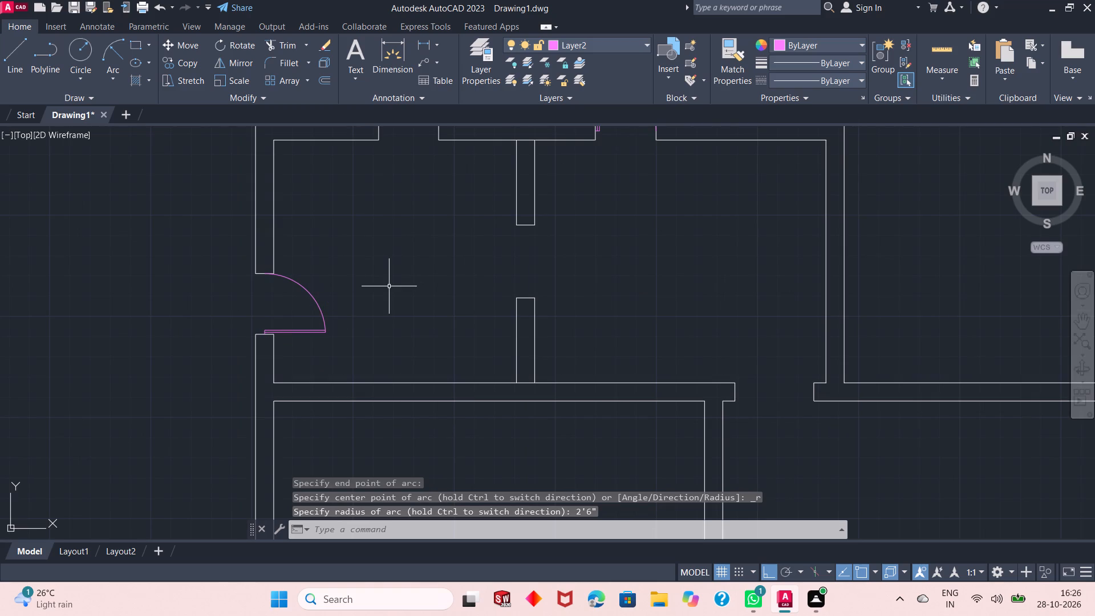
pyautogui.scroll(-1, 379, 354)
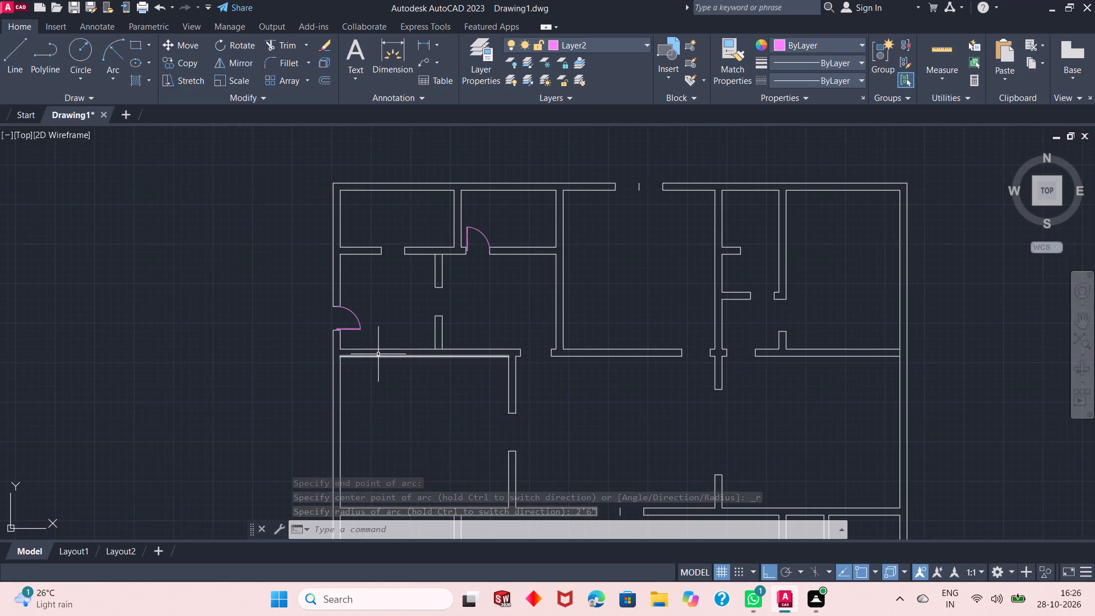
pyautogui.scroll(3, 721, 160)
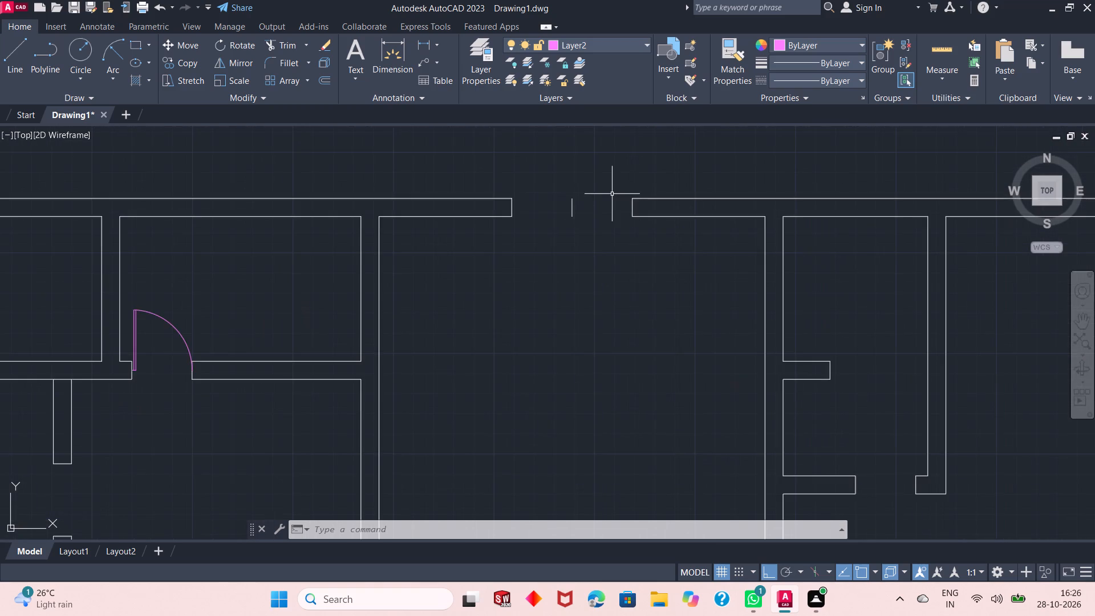
pyautogui.scroll(-1, 517, 329)
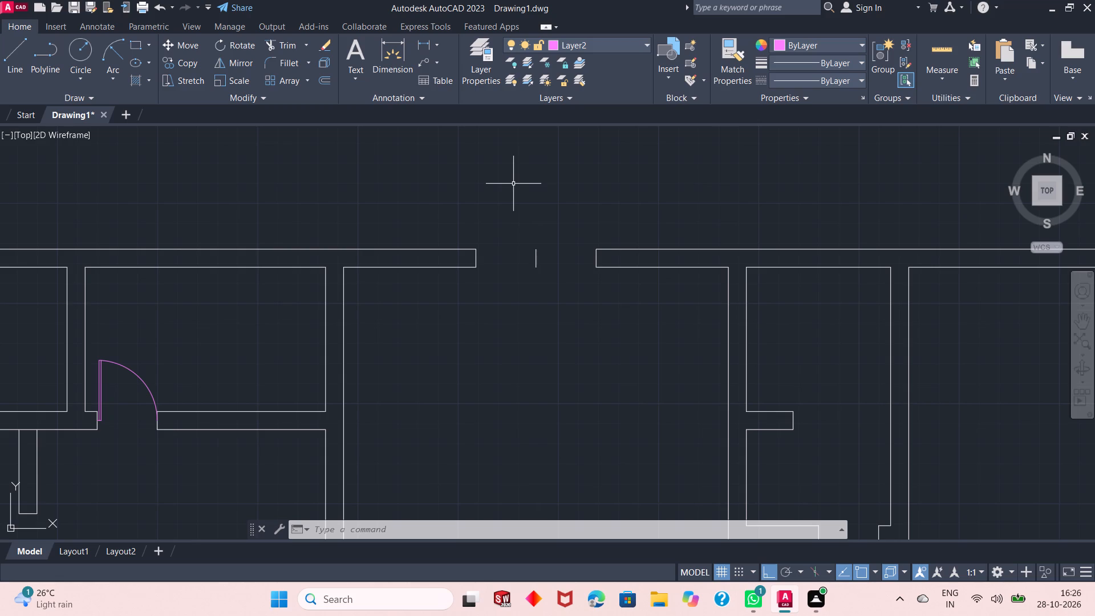
pyautogui.scroll(1, 513, 184)
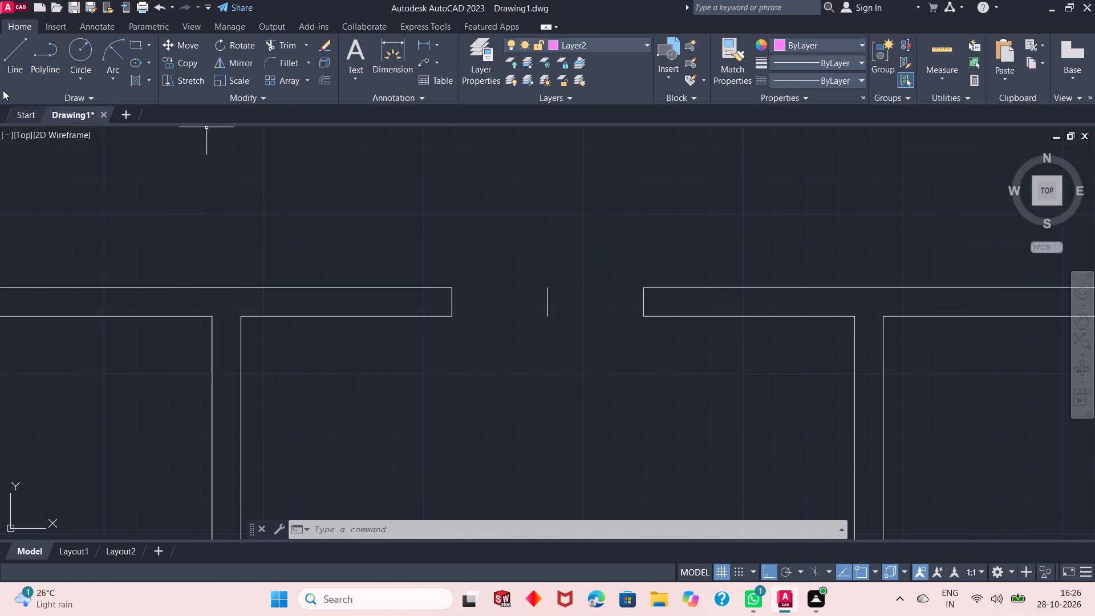
pyautogui.click(17, 64)
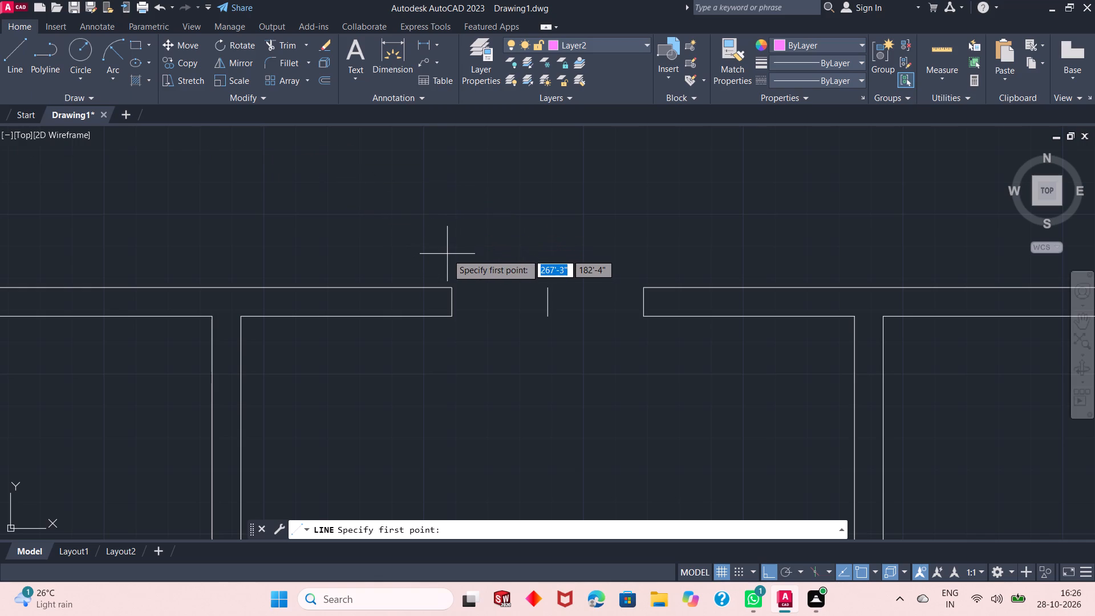
pyautogui.click(455, 304)
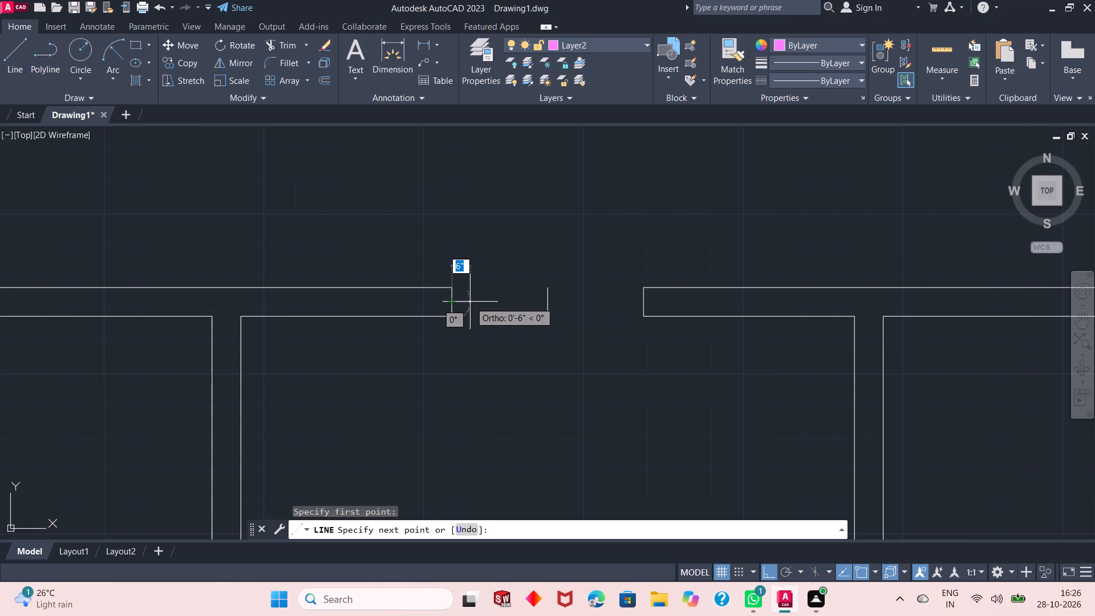
pyautogui.write('1"')
pyautogui.press('Return')
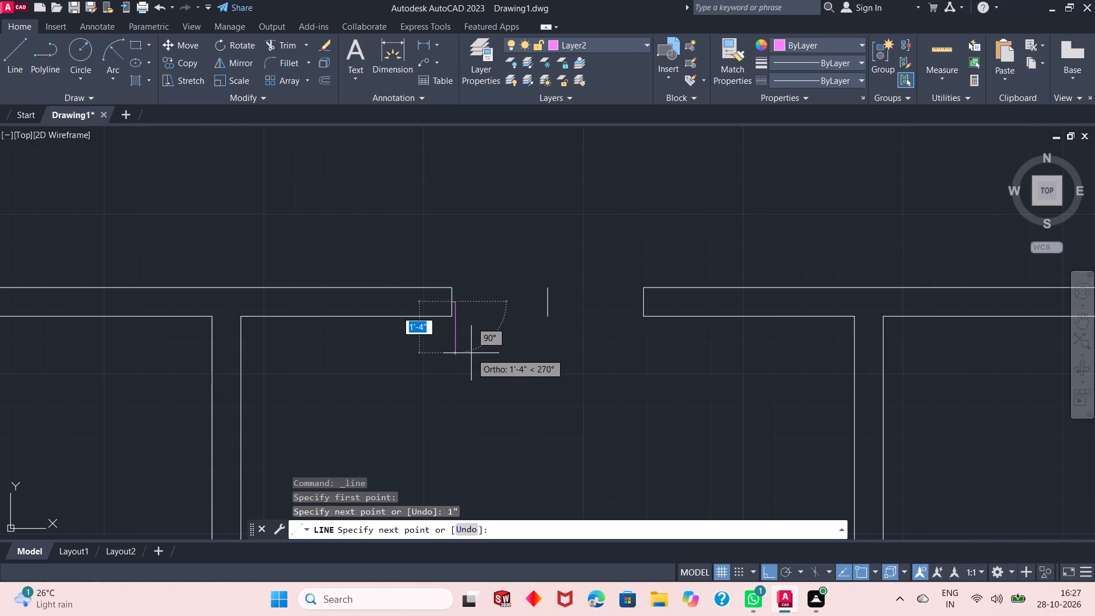
pyautogui.write('2\'6"')
pyautogui.press('Return')
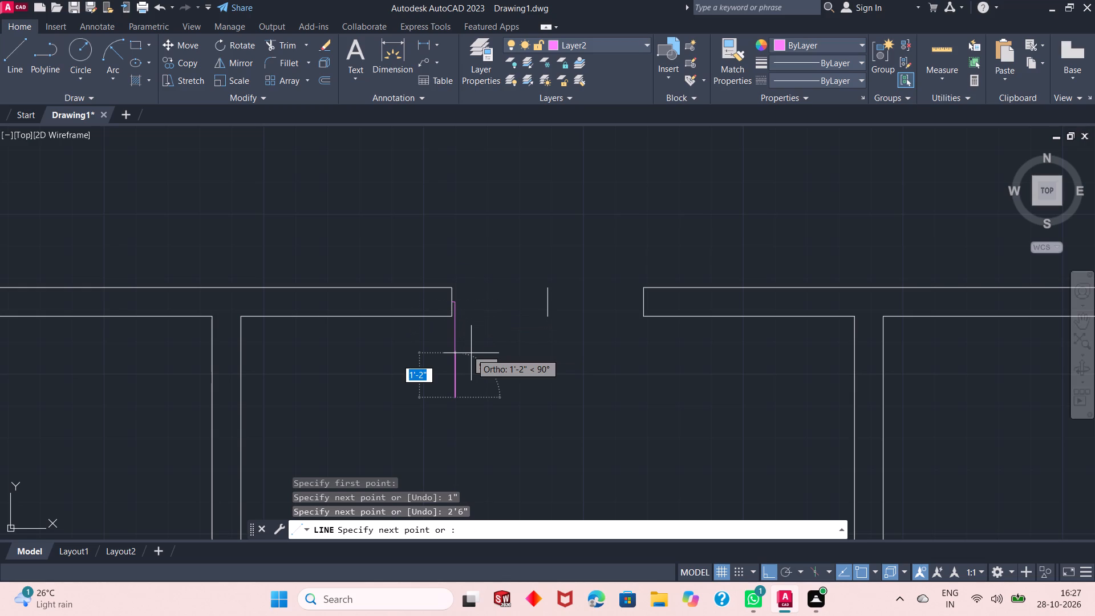
pyautogui.write('1"')
pyautogui.press('Return')
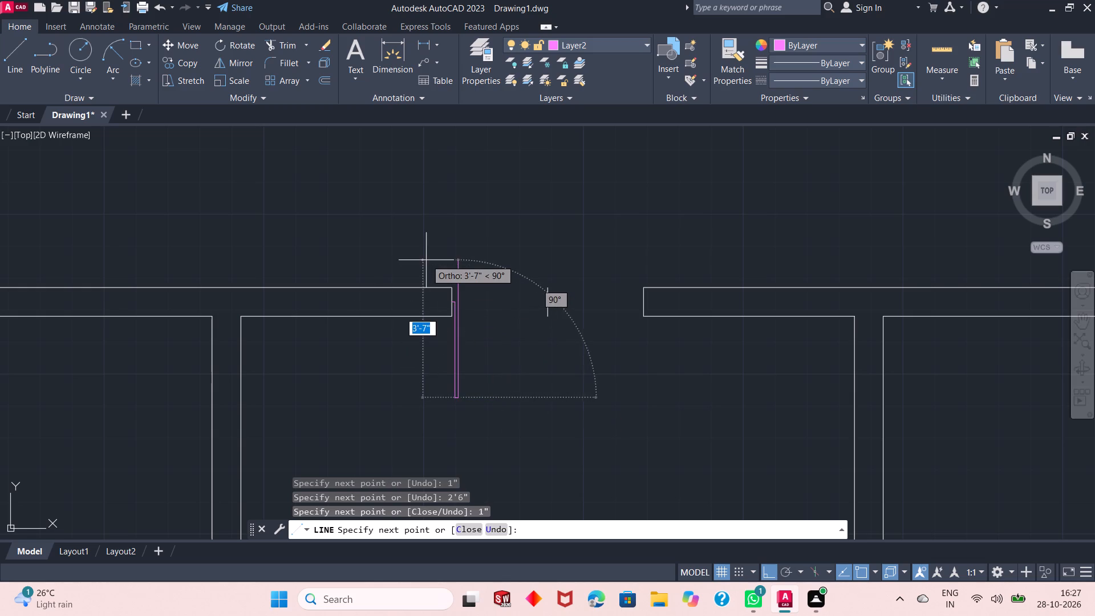
pyautogui.scroll(2, 437, 319)
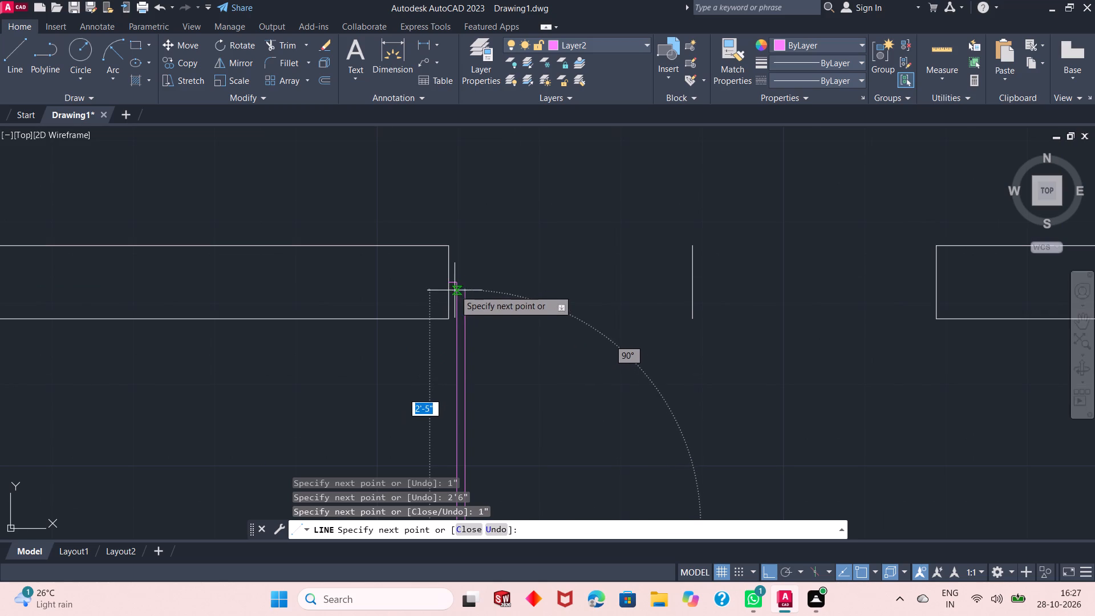
pyautogui.click(468, 283)
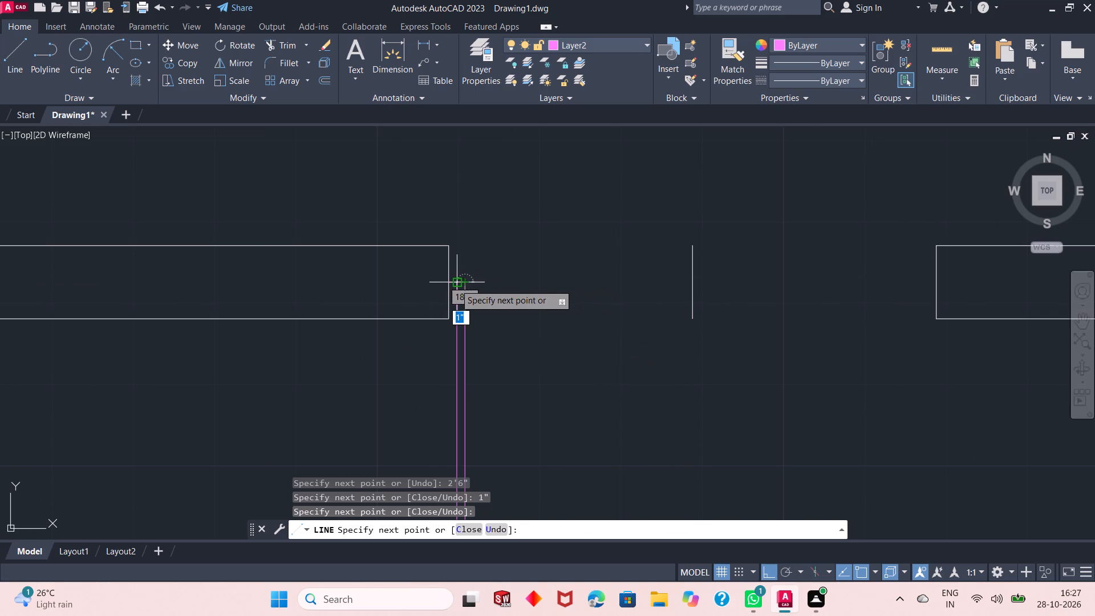
pyautogui.click(455, 284)
pyautogui.rightClick(499, 264)
pyautogui.click(522, 271)
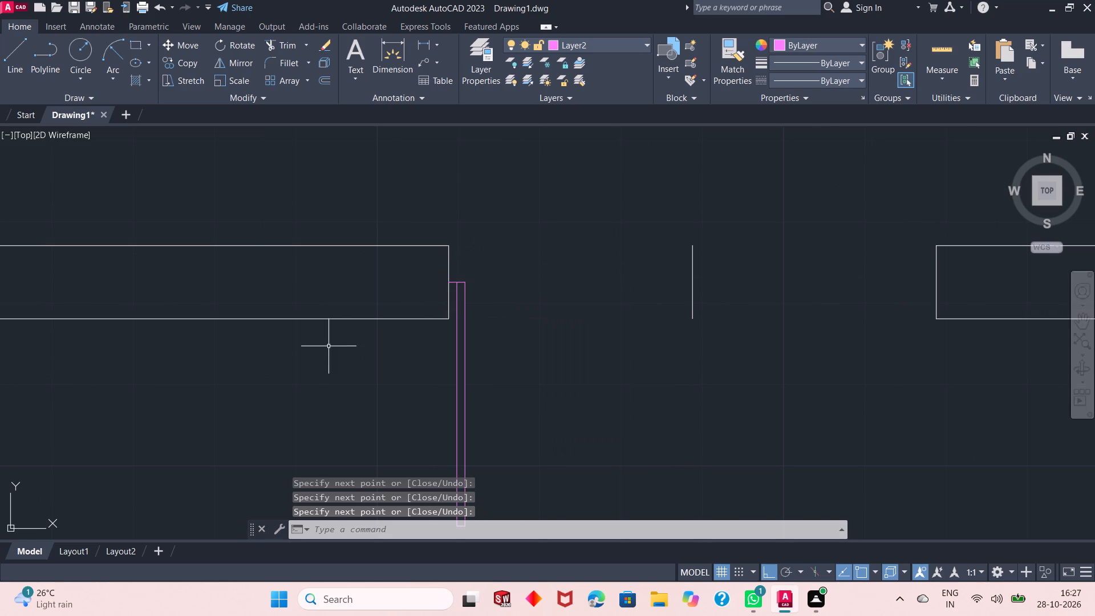
# Draw the west leaf's swing arc from its outer tip to the midpoint of the opening's centre line with a 2'6" radius.
pyautogui.scroll(-1, 328, 346)
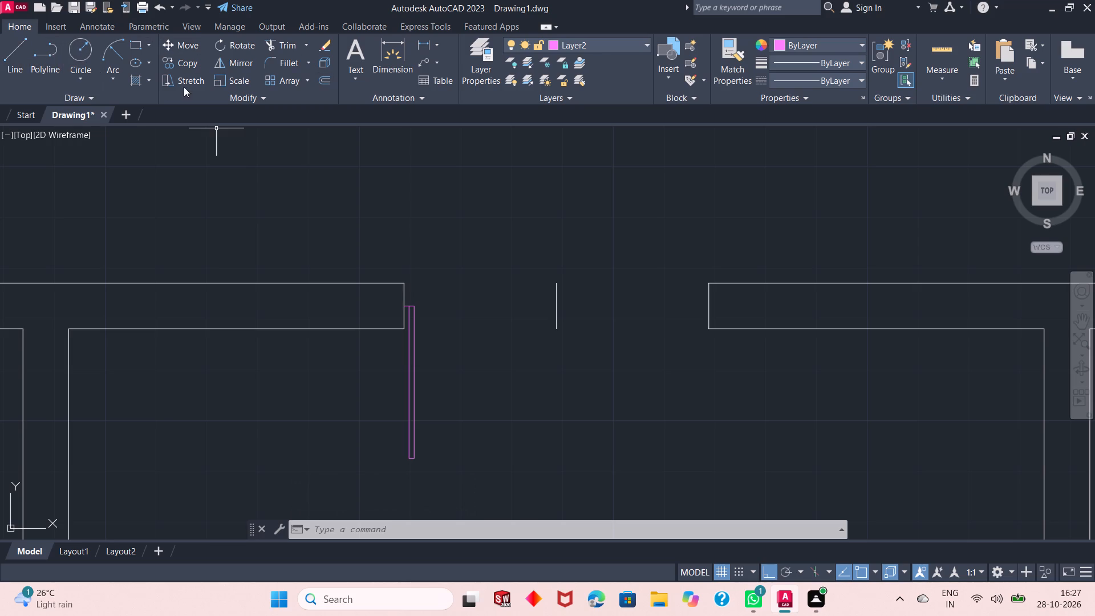
pyautogui.click(118, 56)
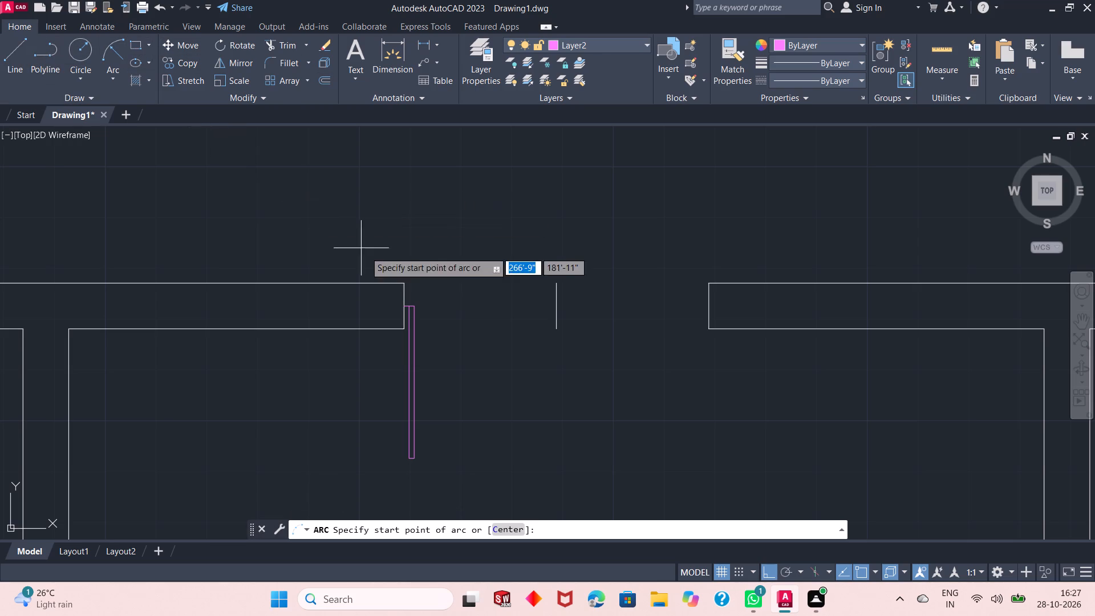
pyautogui.scroll(-2, 420, 300)
pyautogui.scroll(3, 440, 346)
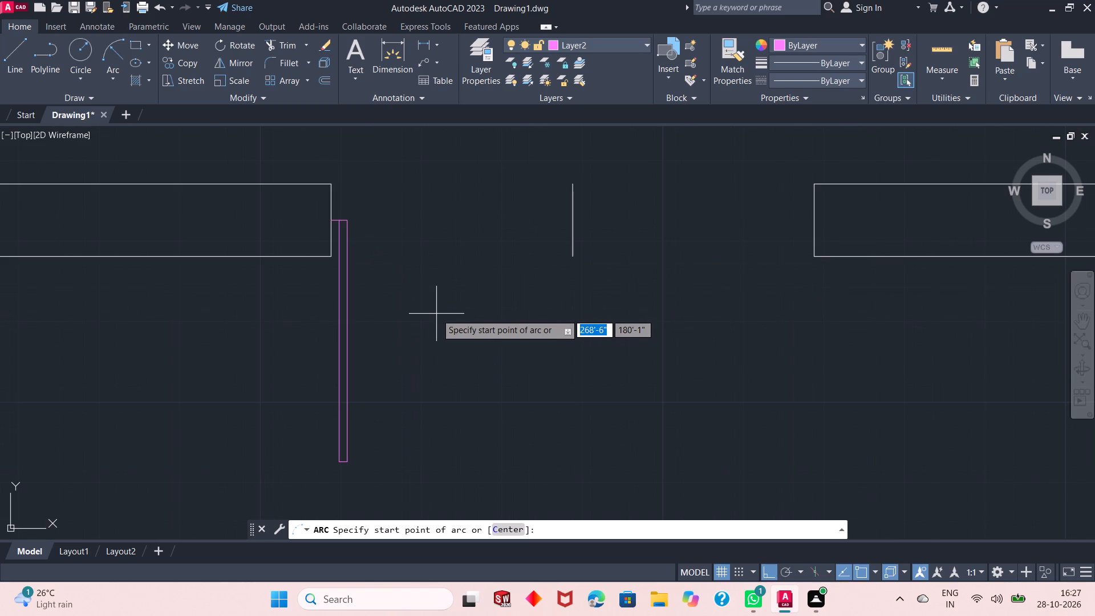
pyautogui.click(349, 459)
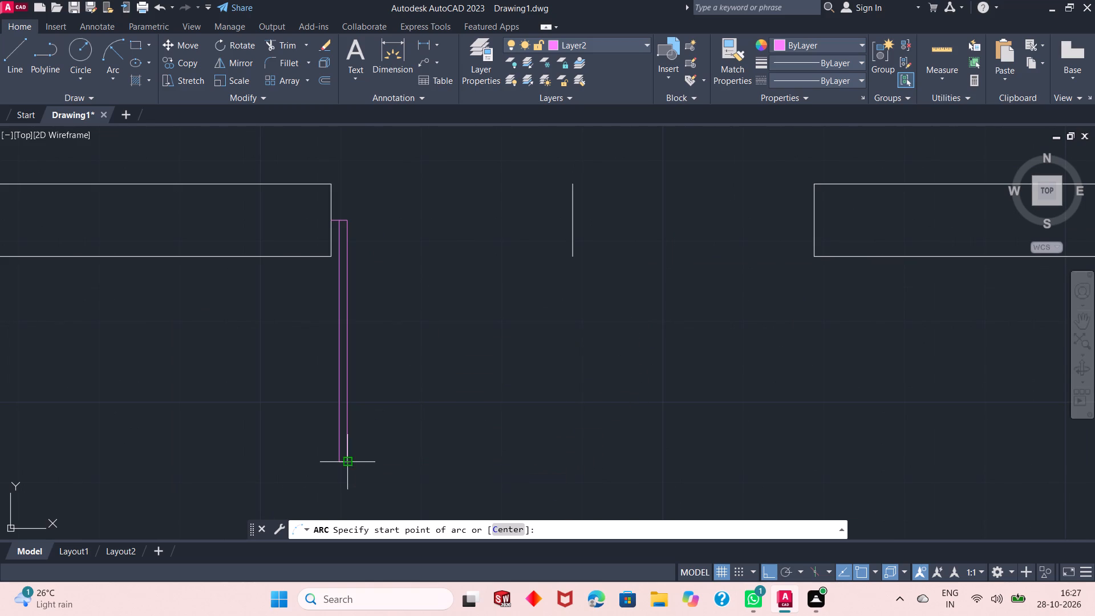
pyautogui.click(573, 224)
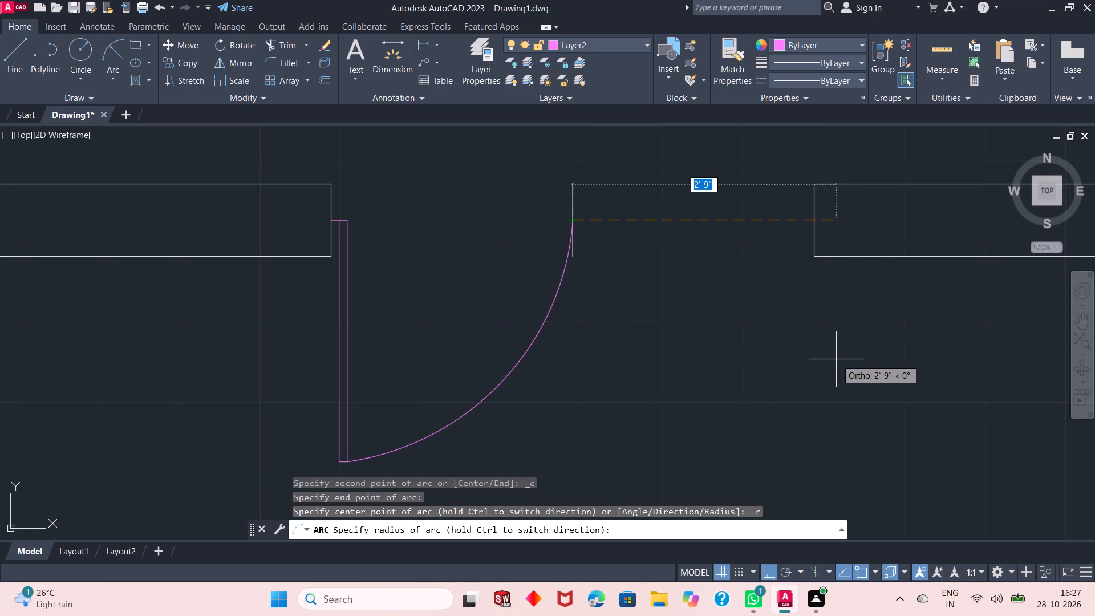
pyautogui.write('2\'6"')
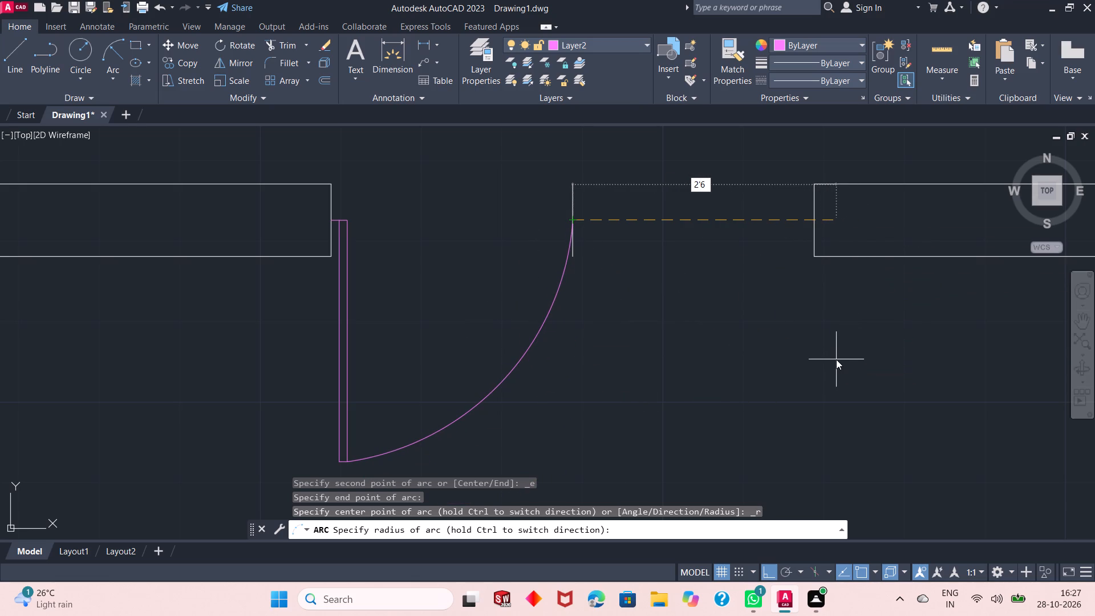
pyautogui.press('Return')
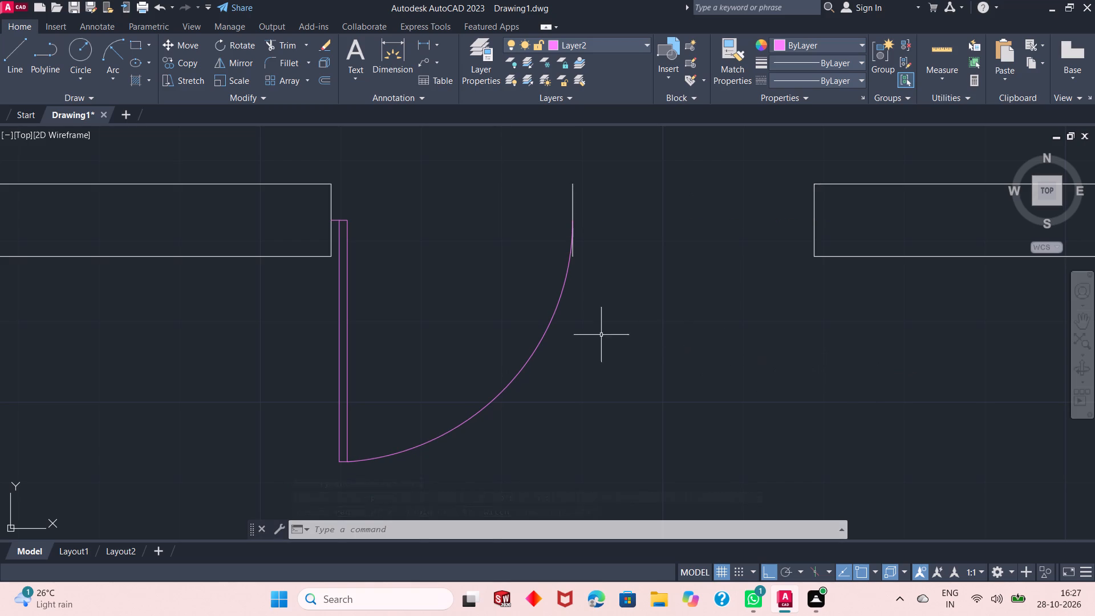
# Draw a matching 2'6" by 1" door leaf extending south, starting 1" west of the midpoint of the north opening's east jamb.
pyautogui.scroll(-2, 519, 346)
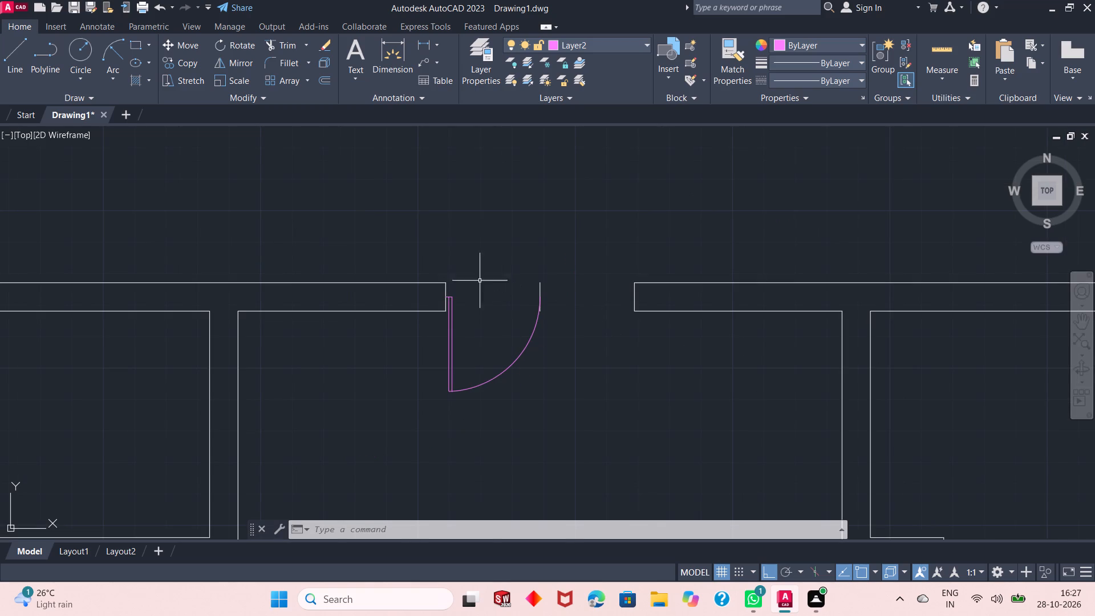
pyautogui.click(19, 63)
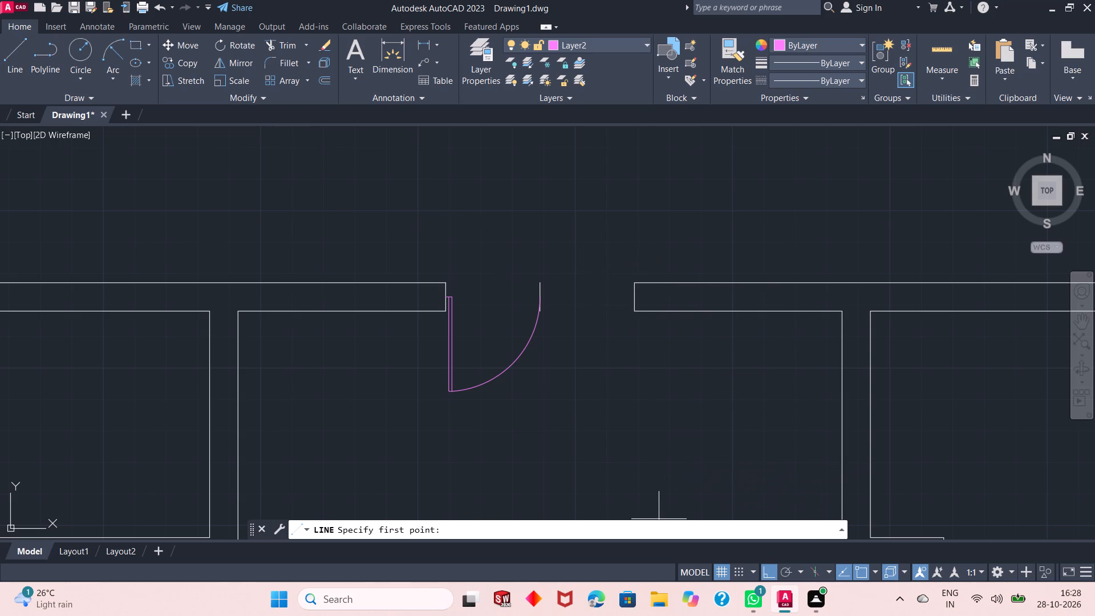
pyautogui.click(633, 295)
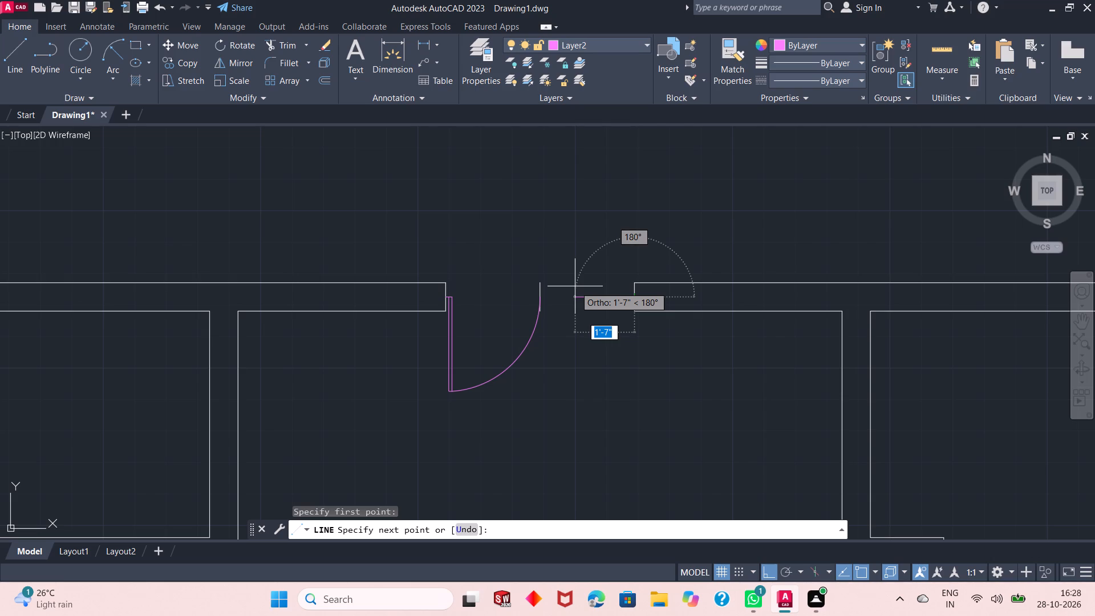
pyautogui.write('1"')
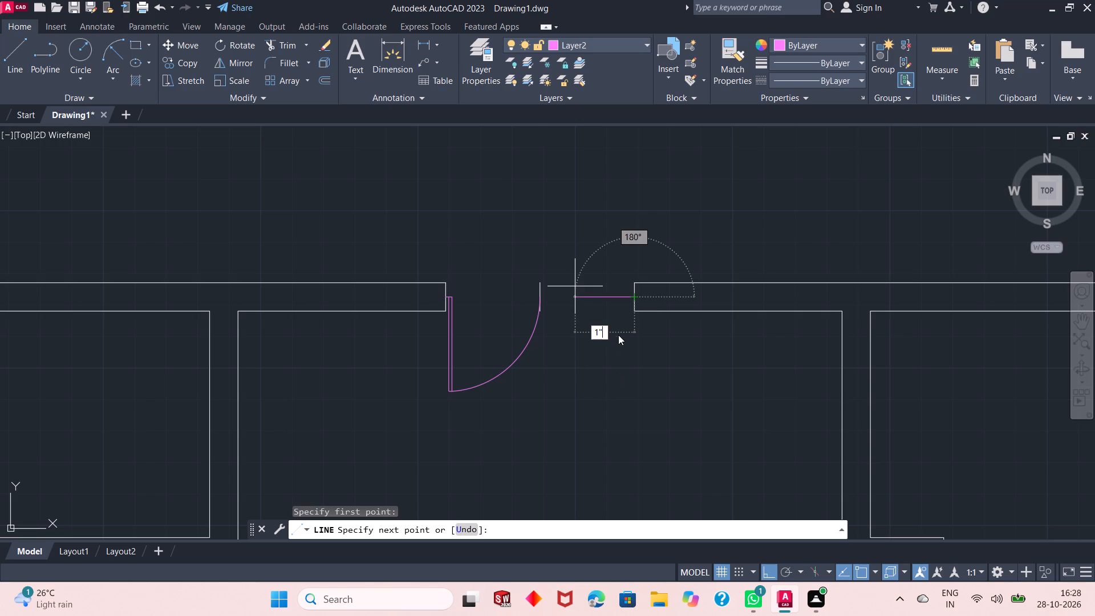
pyautogui.press('Return')
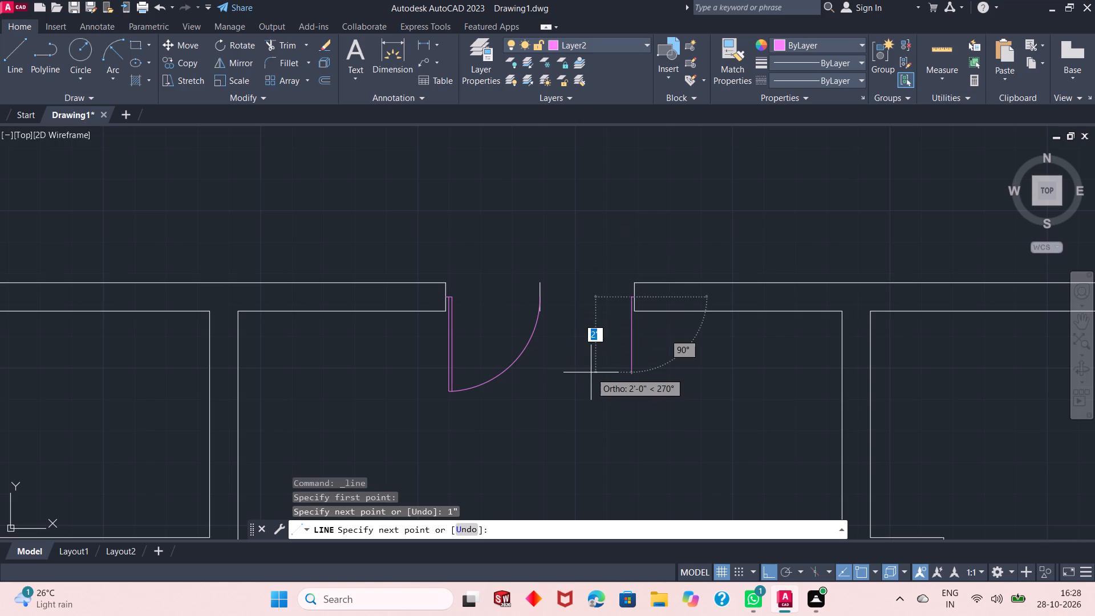
pyautogui.press('2')
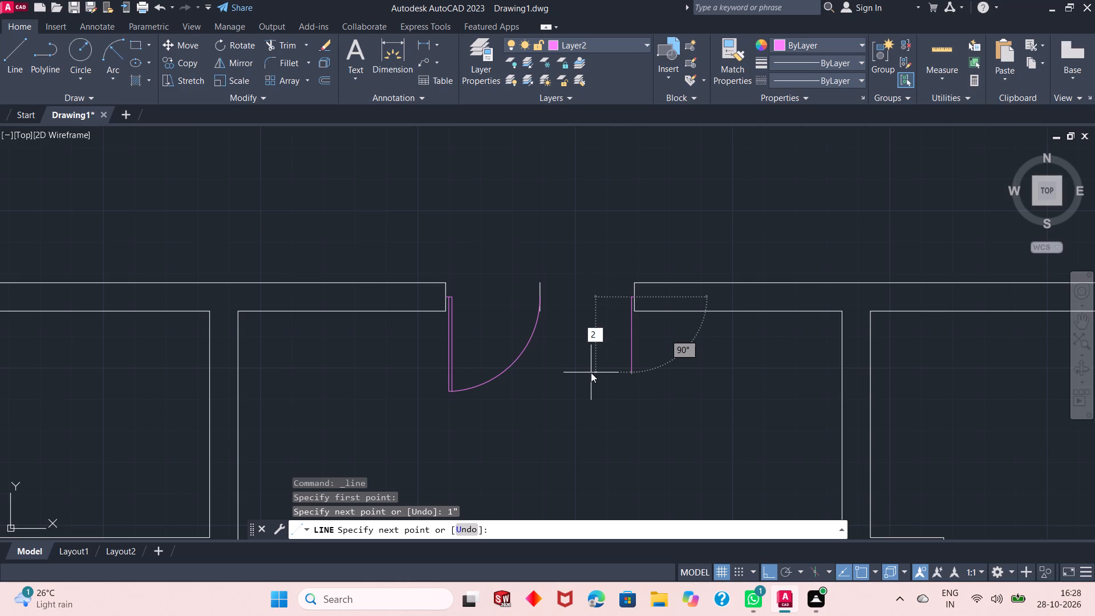
pyautogui.write('\'6"')
pyautogui.press('Return')
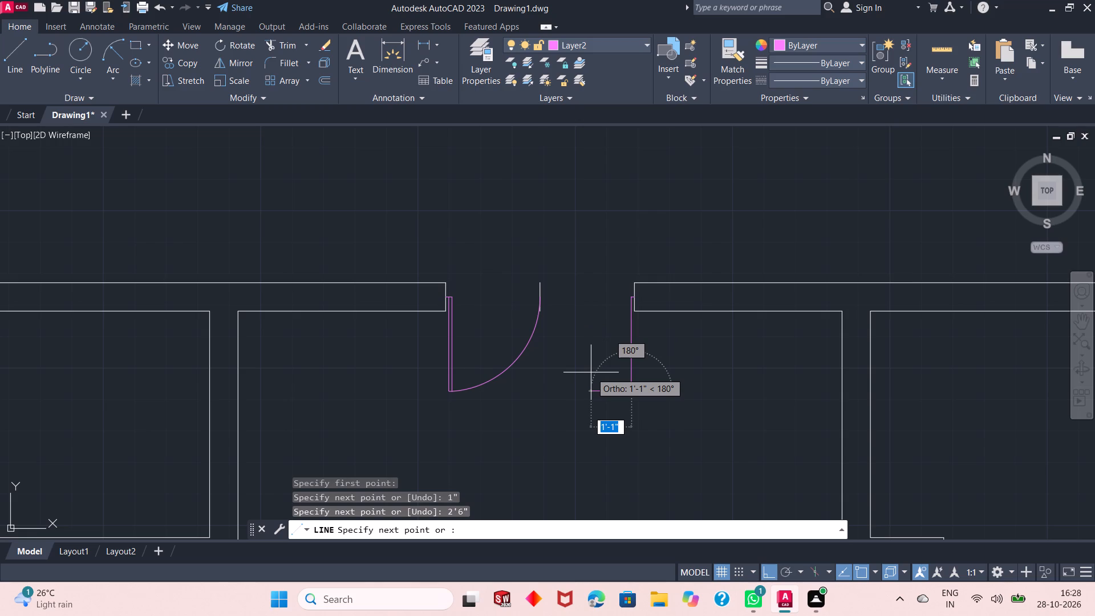
pyautogui.write('1"')
pyautogui.press('Return')
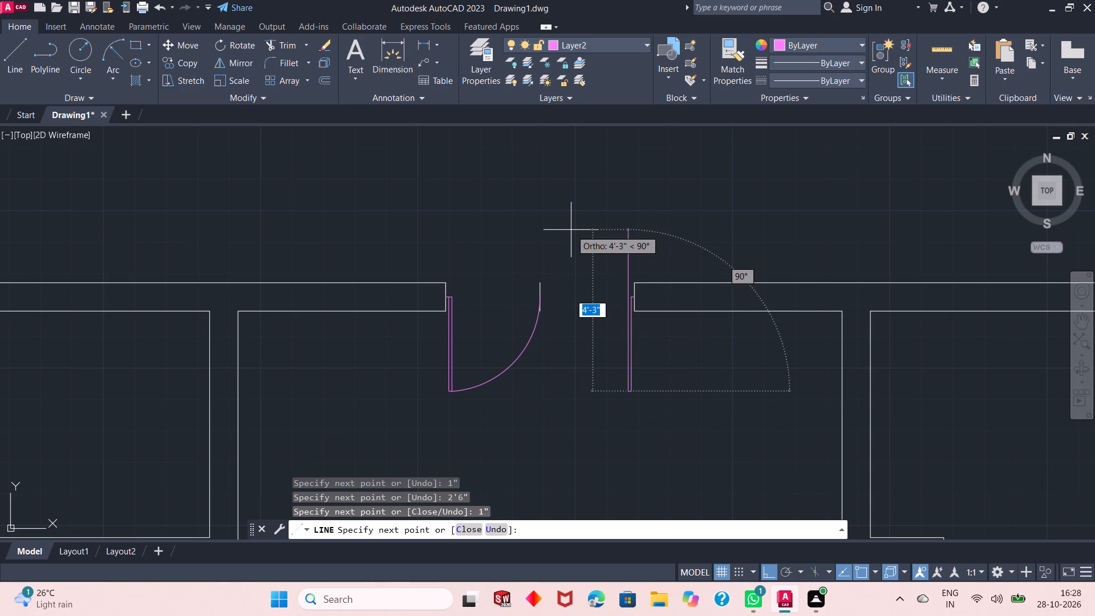
pyautogui.scroll(1, 592, 282)
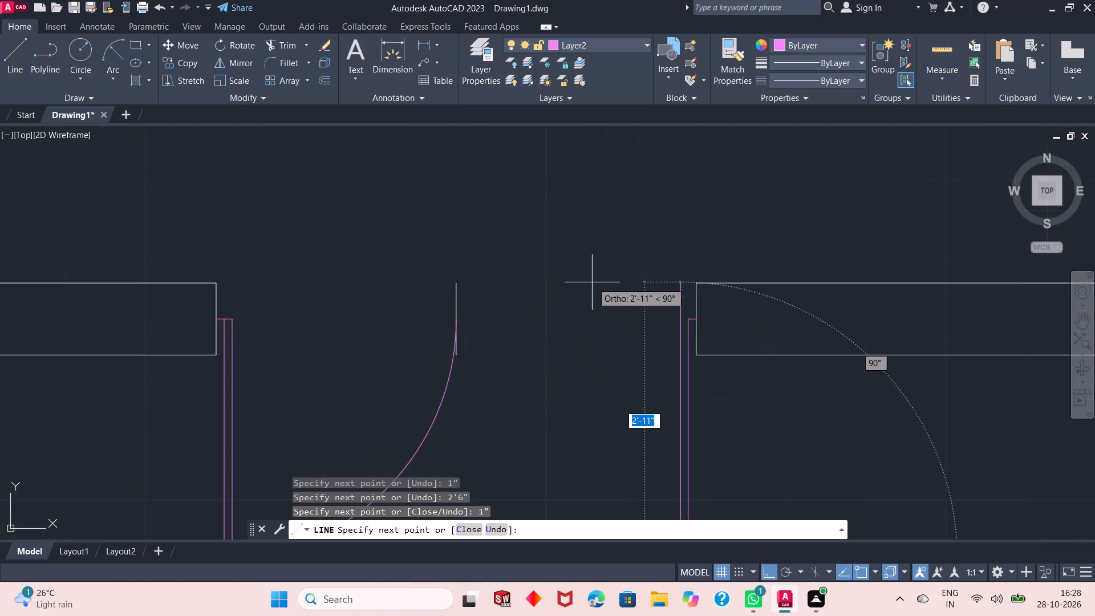
pyautogui.scroll(2, 592, 282)
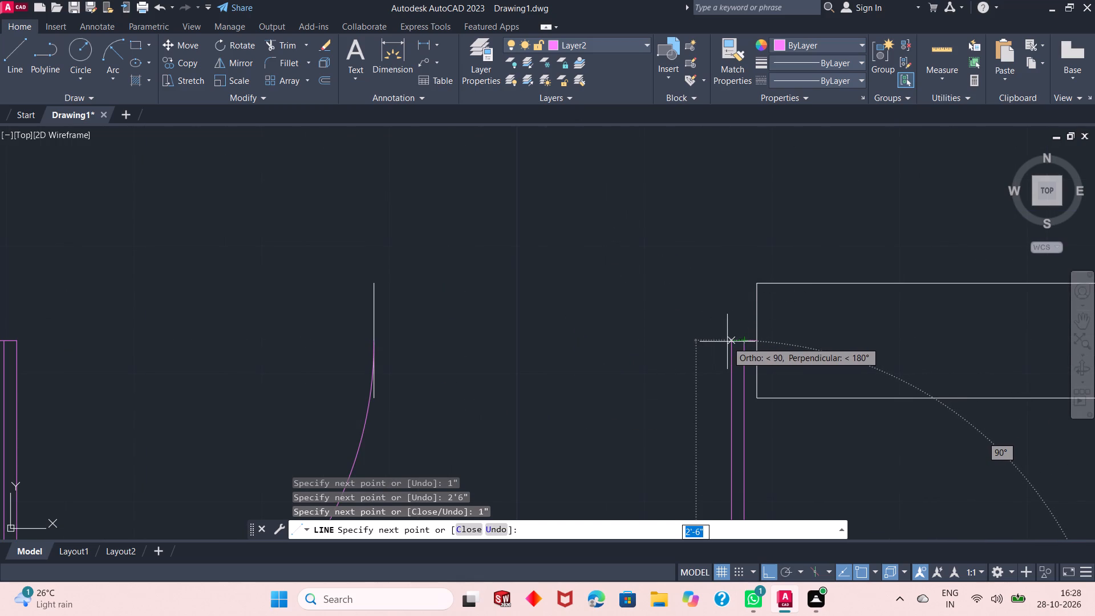
pyautogui.click(728, 342)
pyautogui.click(739, 342)
pyautogui.rightClick(731, 290)
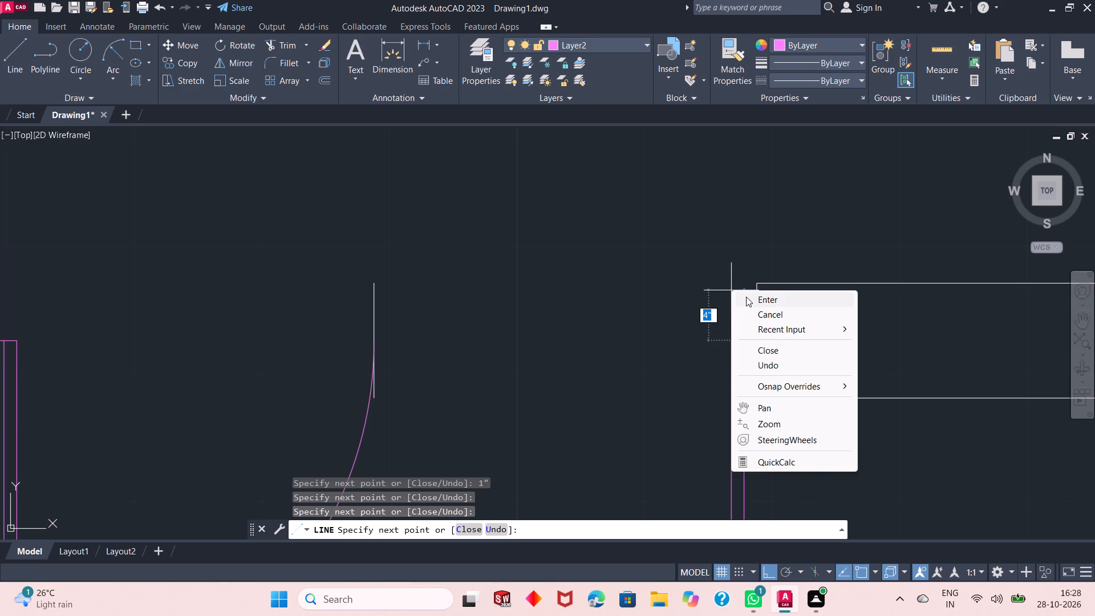
pyautogui.click(746, 297)
# Draw the east leaf's swing arc from the centre line's midpoint to the leaf's outer tip with a 2'6" radius.
pyautogui.scroll(-3, 733, 277)
pyautogui.scroll(1, 680, 305)
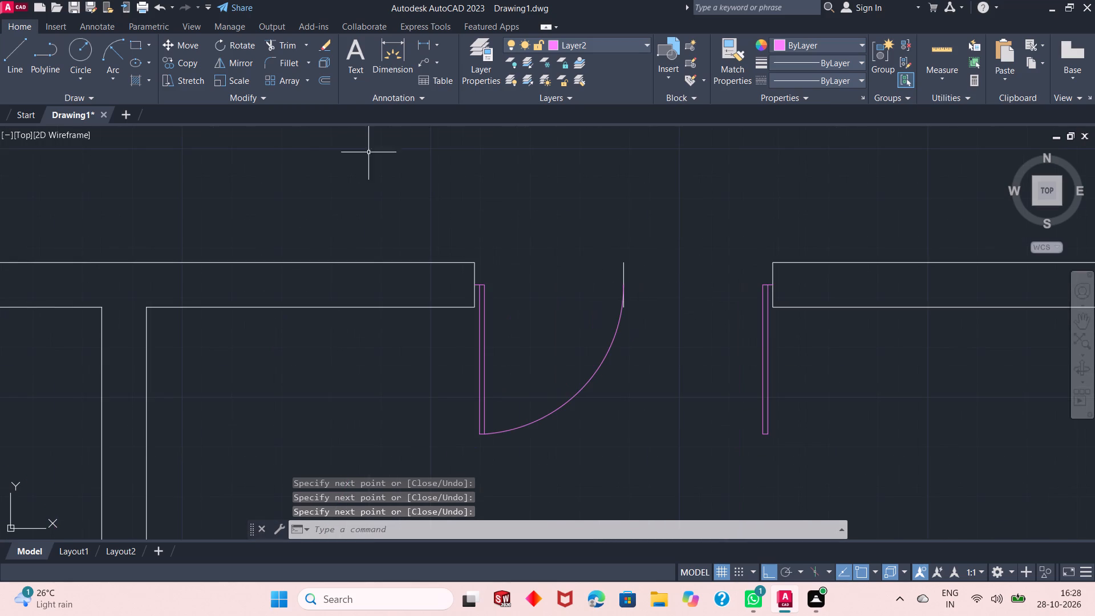
pyautogui.click(121, 51)
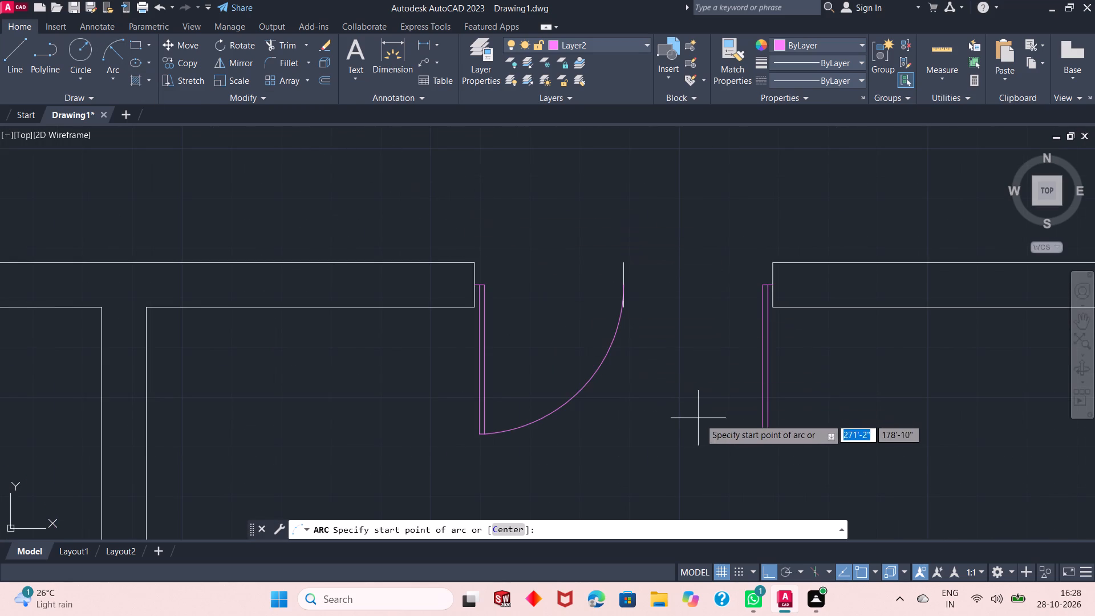
pyautogui.click(623, 287)
pyautogui.click(759, 431)
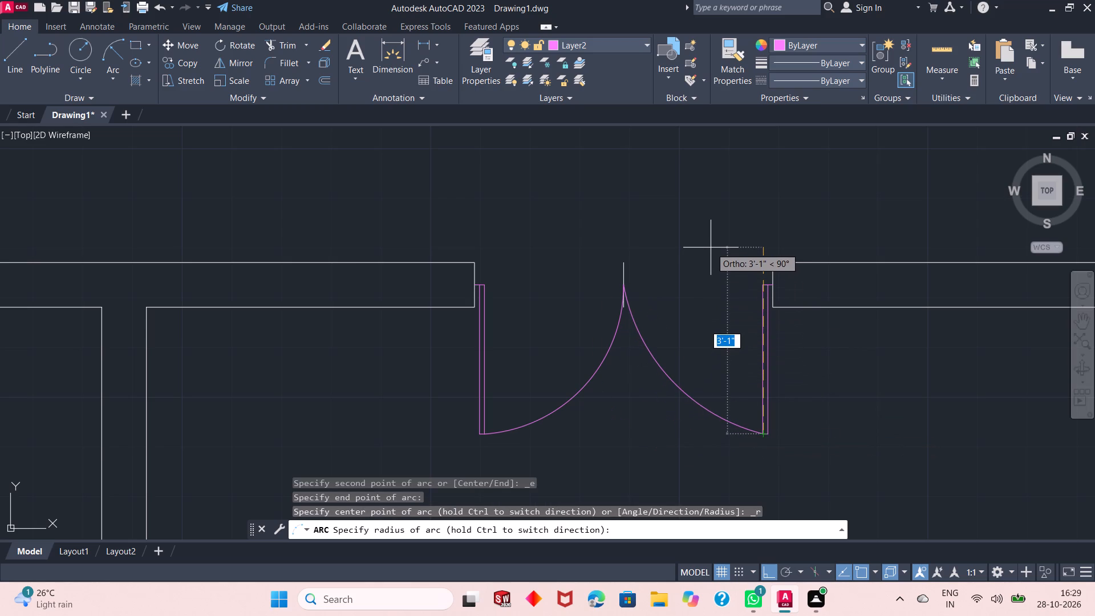
pyautogui.press('2')
pyautogui.write('\'6"')
pyautogui.press('Return')
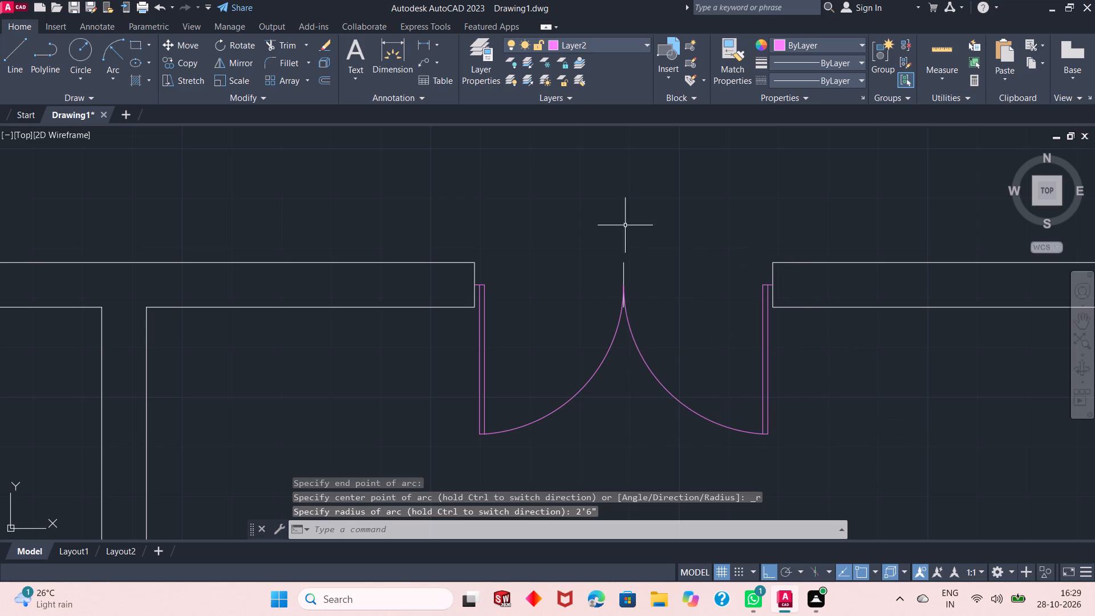
# Erase the short vertical centre line in the north double-door opening.
pyautogui.click(623, 270)
pyautogui.rightClick(665, 245)
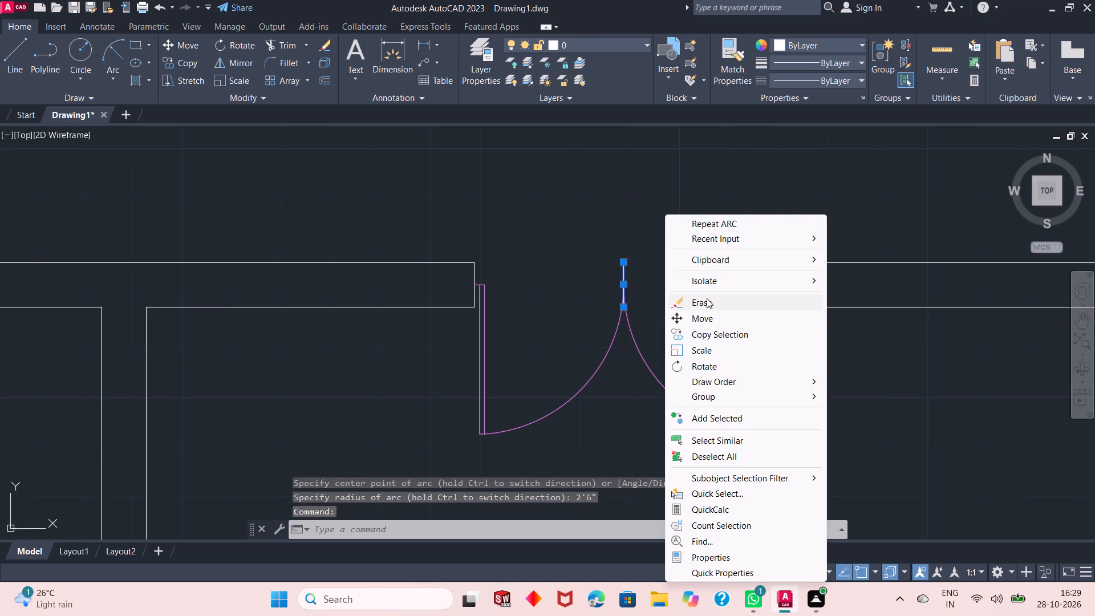
pyautogui.click(707, 298)
# Draw a 2'6" by 1" door leaf extending north, starting 1" west of the midpoint of the small northeast room's south opening's east jamb.
pyautogui.scroll(-3, 605, 232)
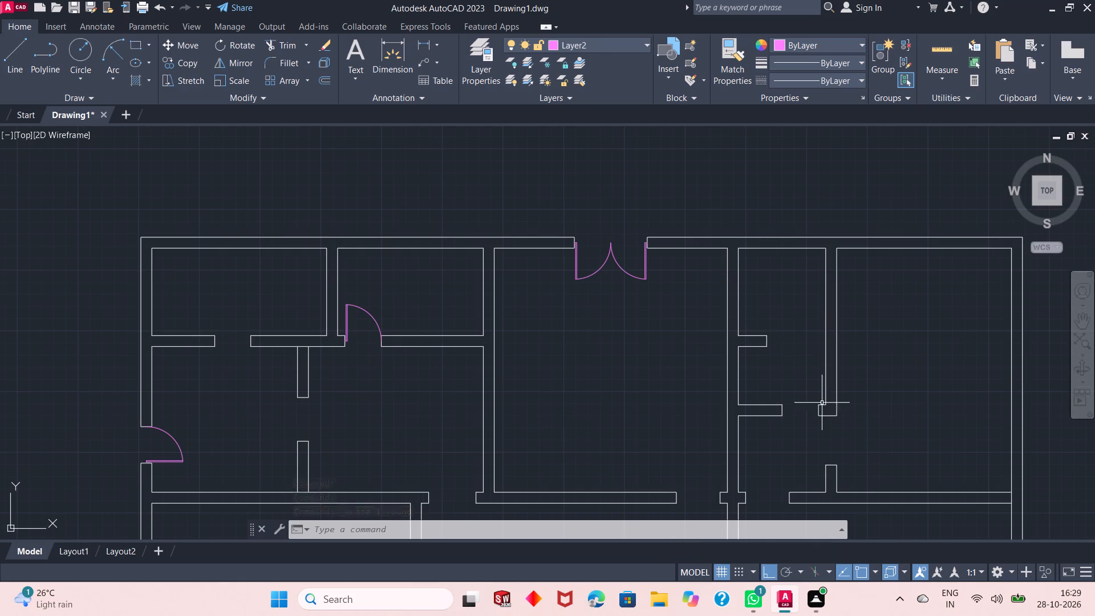
pyautogui.scroll(3, 826, 429)
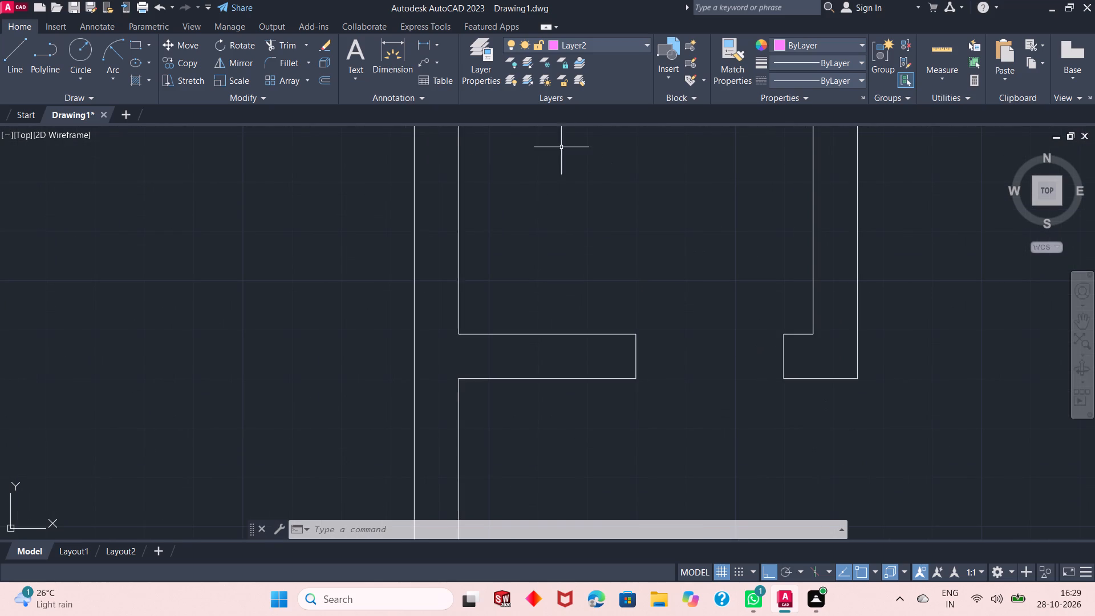
pyautogui.click(12, 60)
pyautogui.scroll(-3, 668, 338)
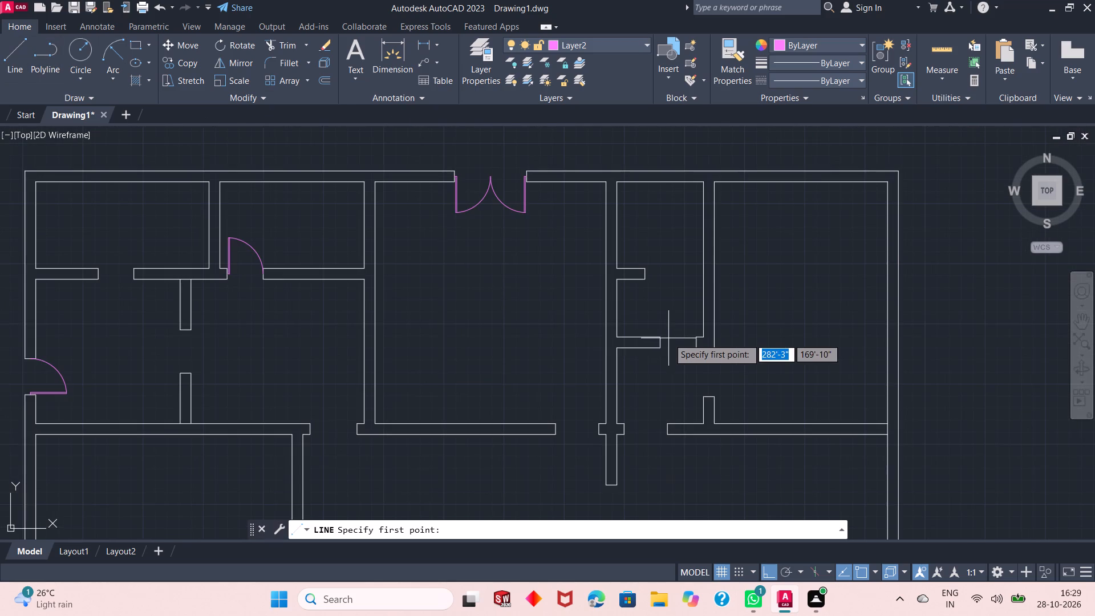
pyautogui.scroll(2, 433, 315)
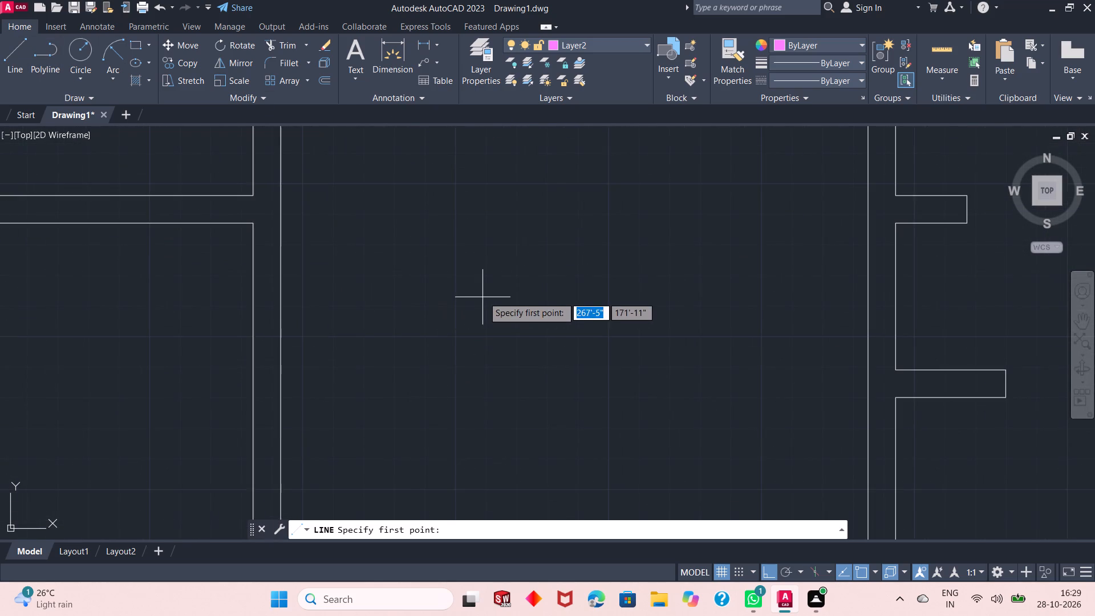
pyautogui.scroll(-4, 480, 291)
pyautogui.scroll(2, 563, 302)
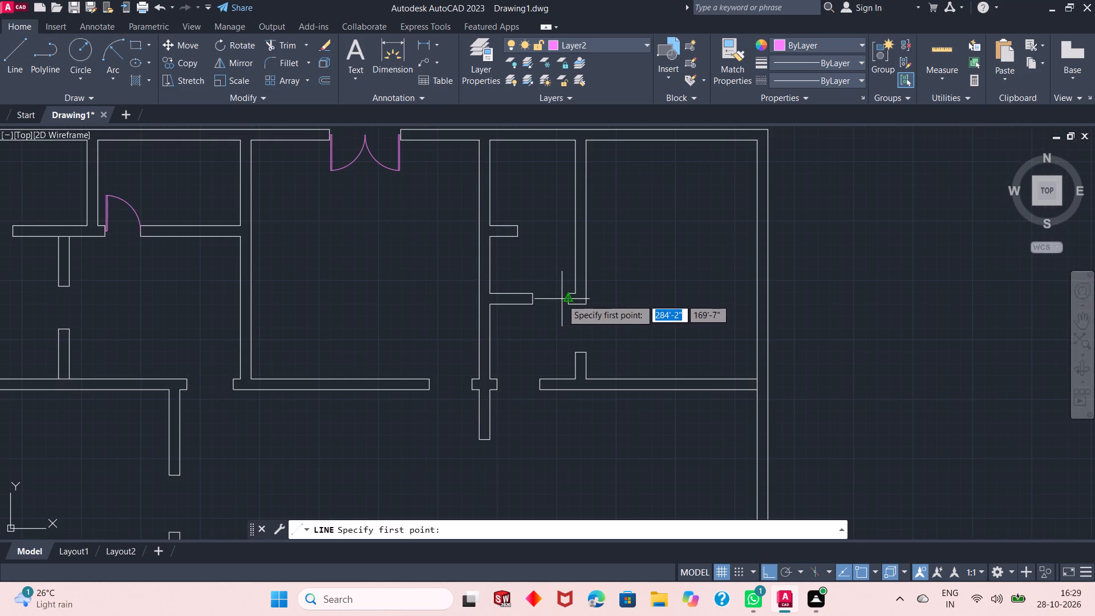
pyautogui.scroll(1, 562, 299)
pyautogui.click(570, 299)
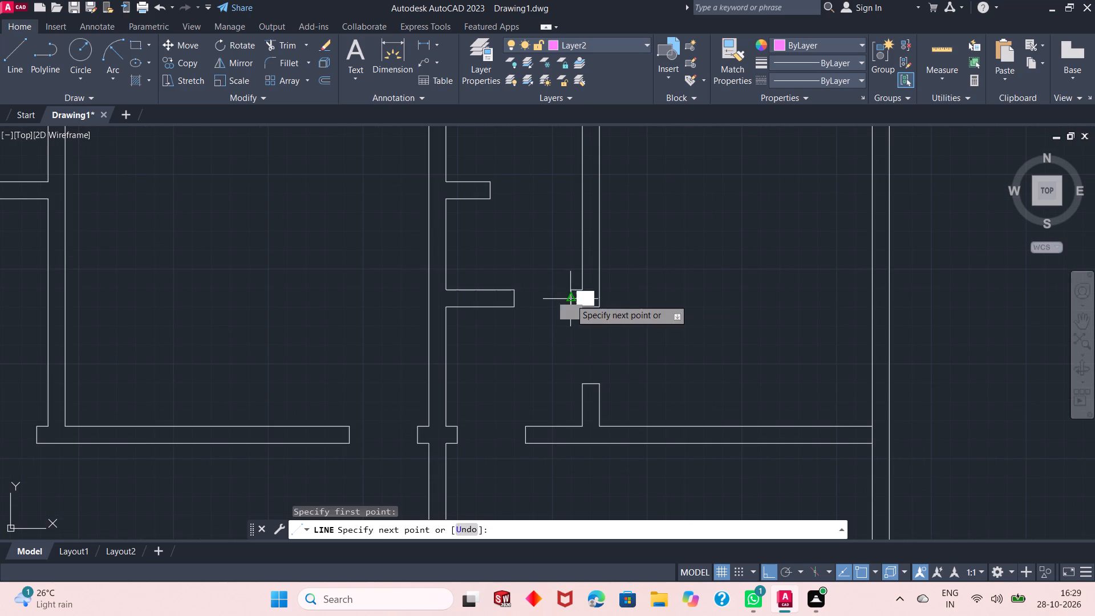
pyautogui.write('1"')
pyautogui.press('Return')
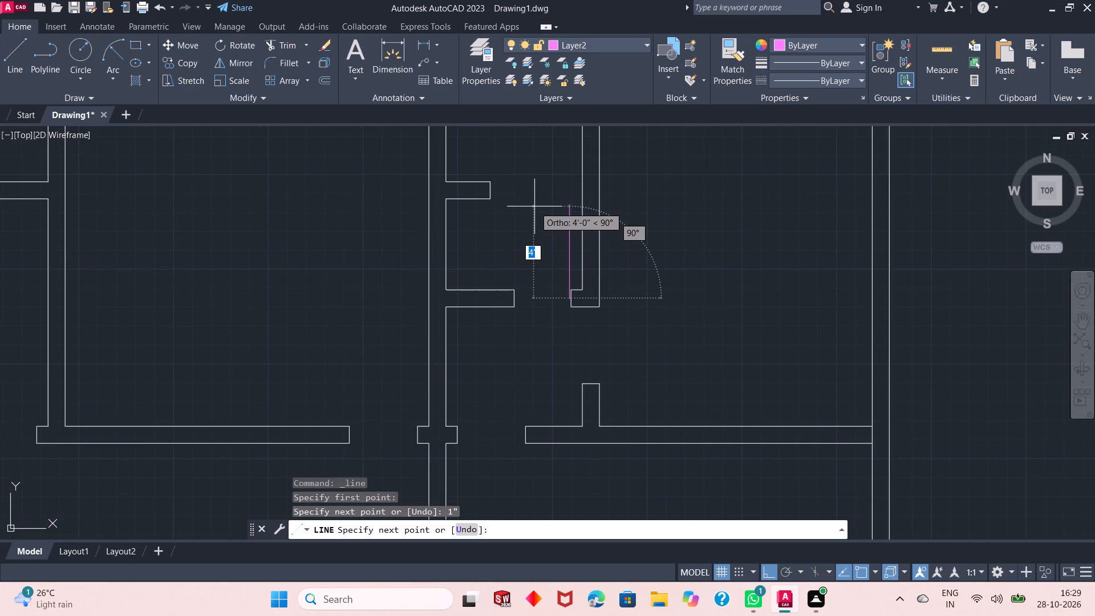
pyautogui.write('2\'6"')
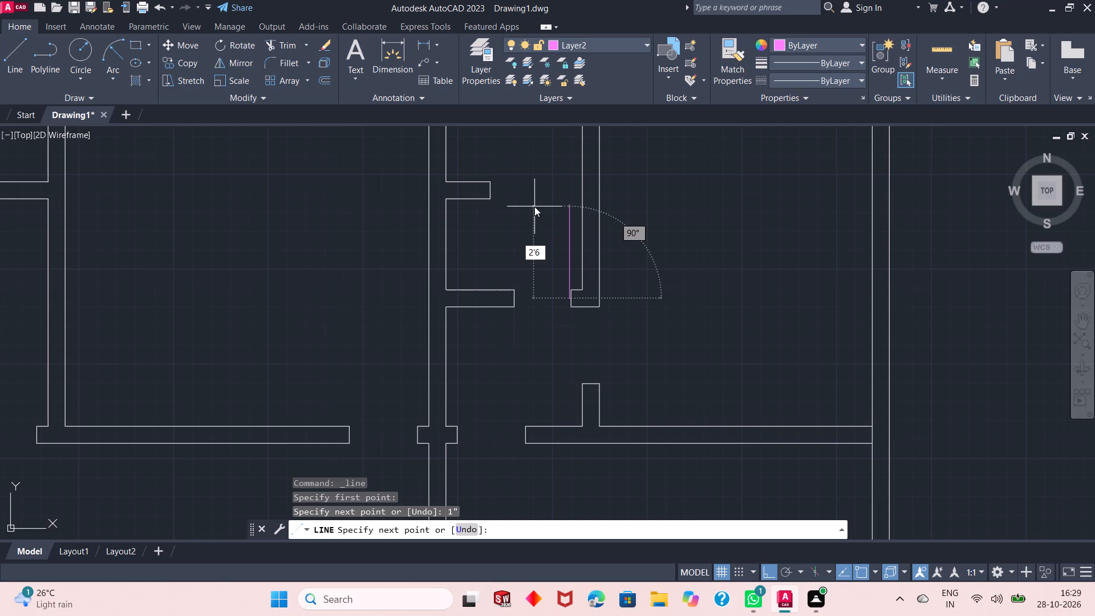
pyautogui.press('Return')
pyautogui.write('1"')
pyautogui.press('Return')
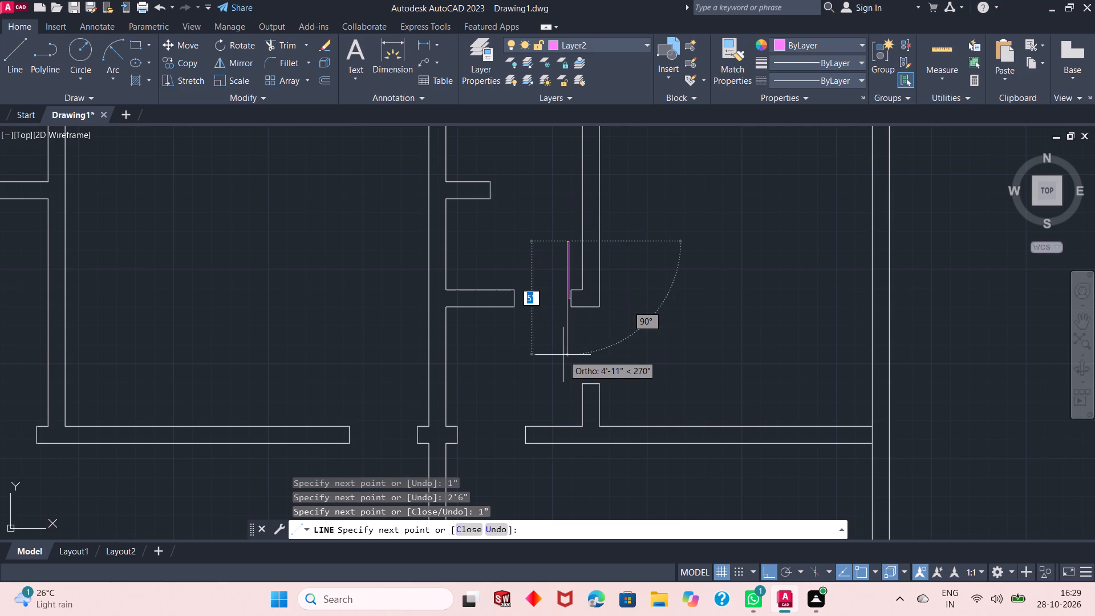
pyautogui.write('2\'6"')
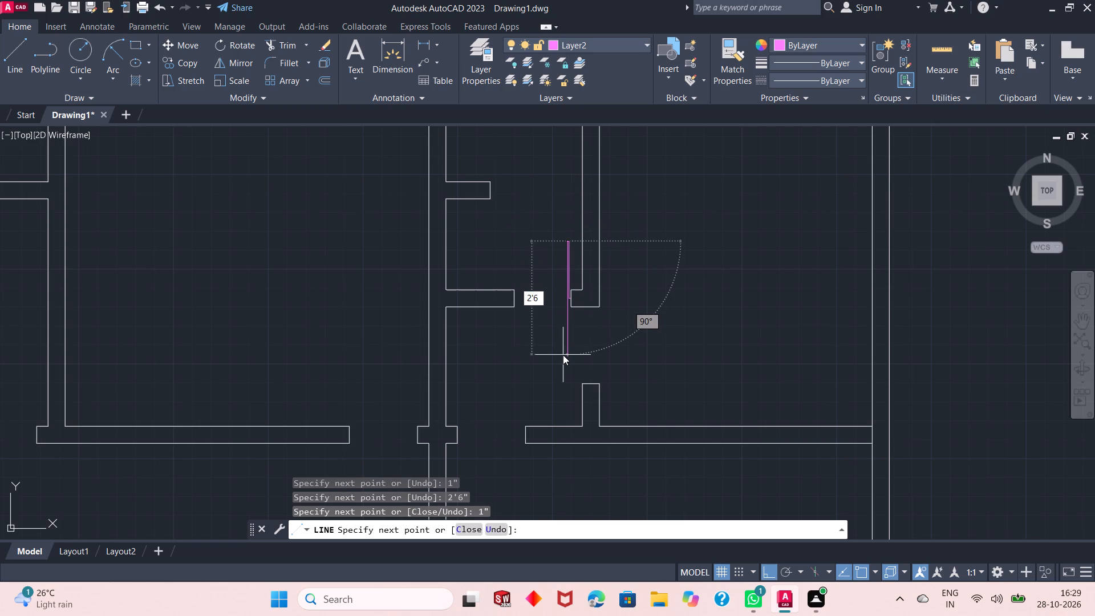
pyautogui.press('Return')
pyautogui.write('1"')
pyautogui.press('Return')
pyautogui.press('Return')
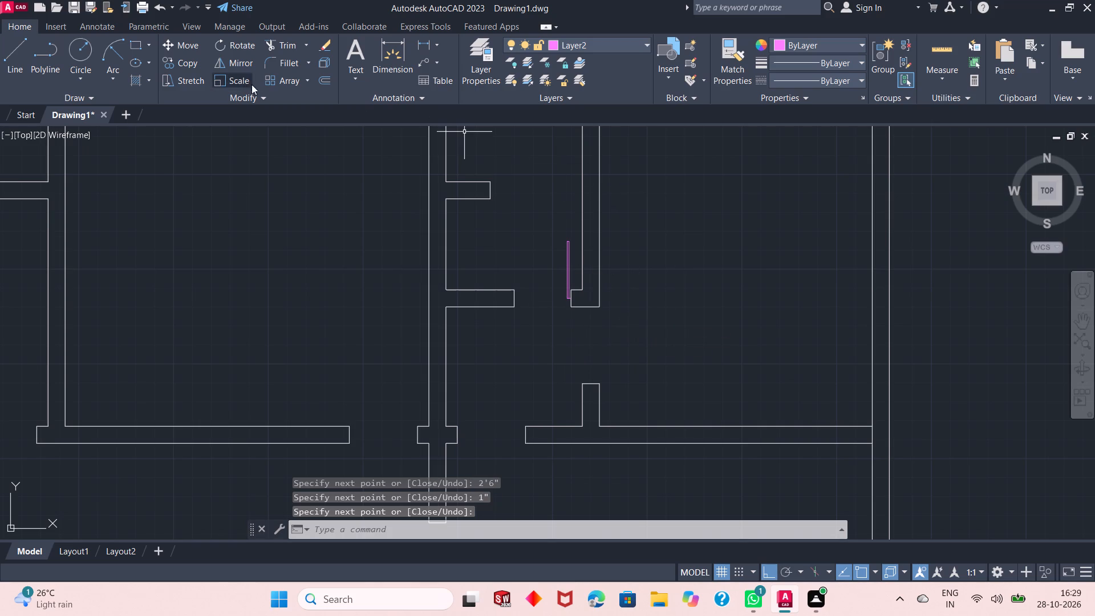
# Draw this door's swing arc from the leaf's outer tip to the midpoint of the opening's west jamb with a 2'6" radius.
pyautogui.click(120, 56)
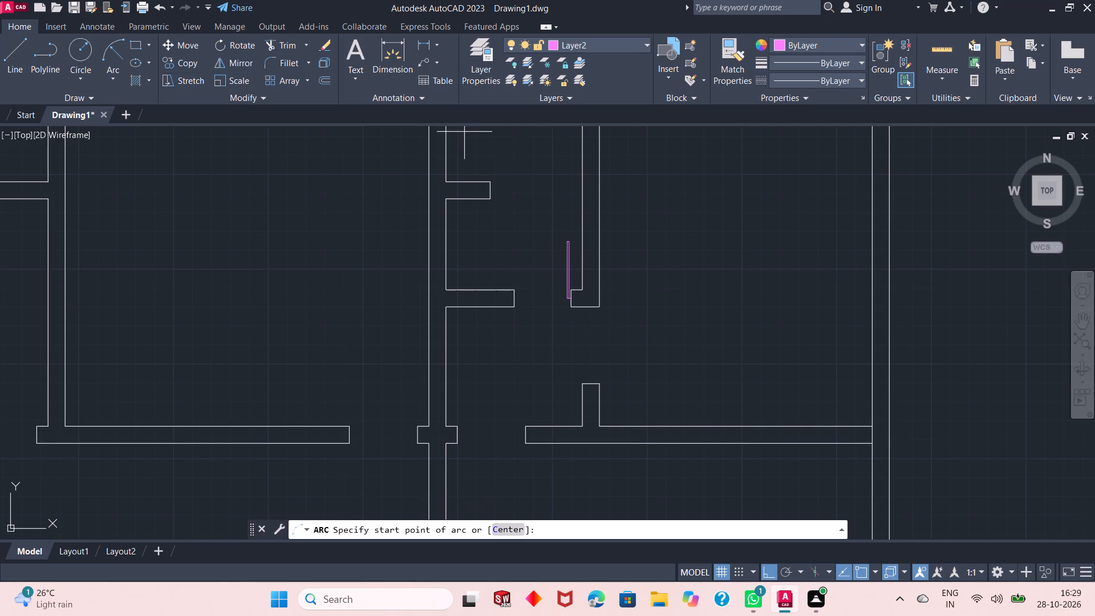
pyautogui.scroll(1, 546, 277)
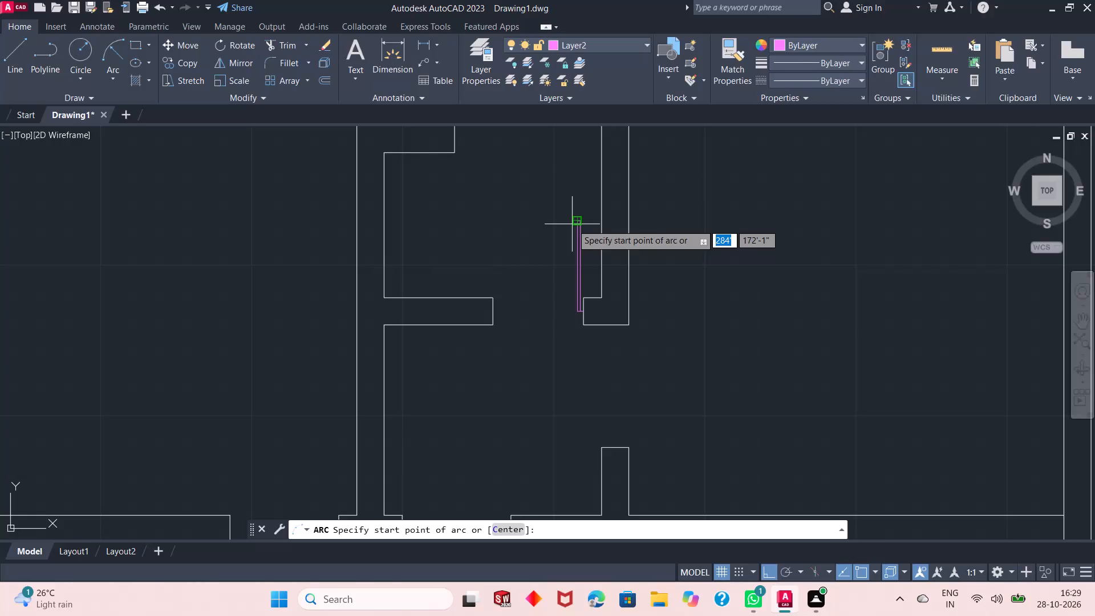
pyautogui.click(574, 222)
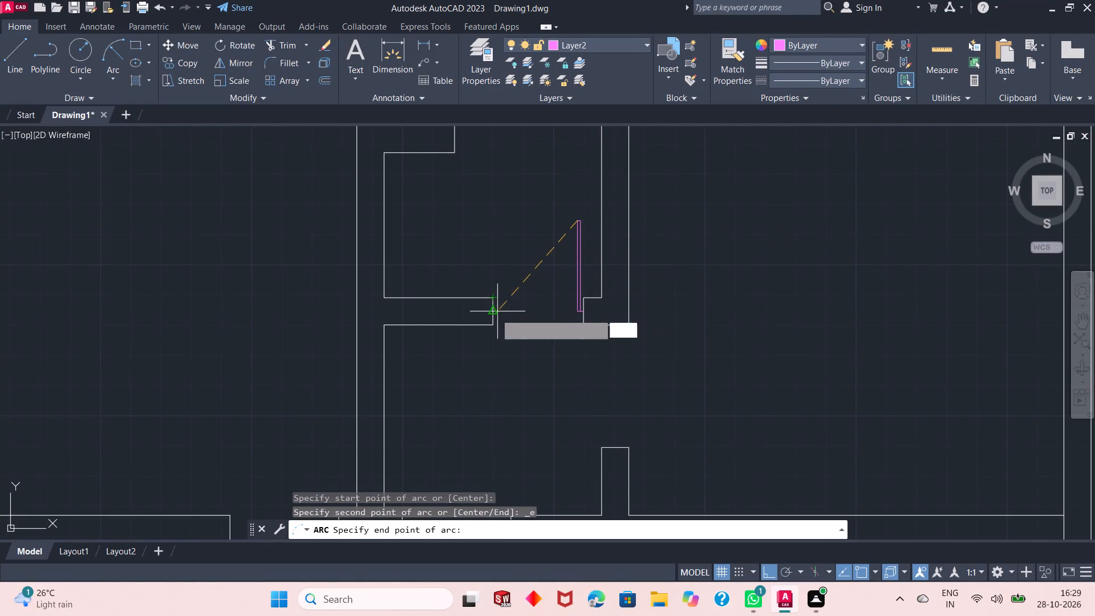
pyautogui.click(494, 315)
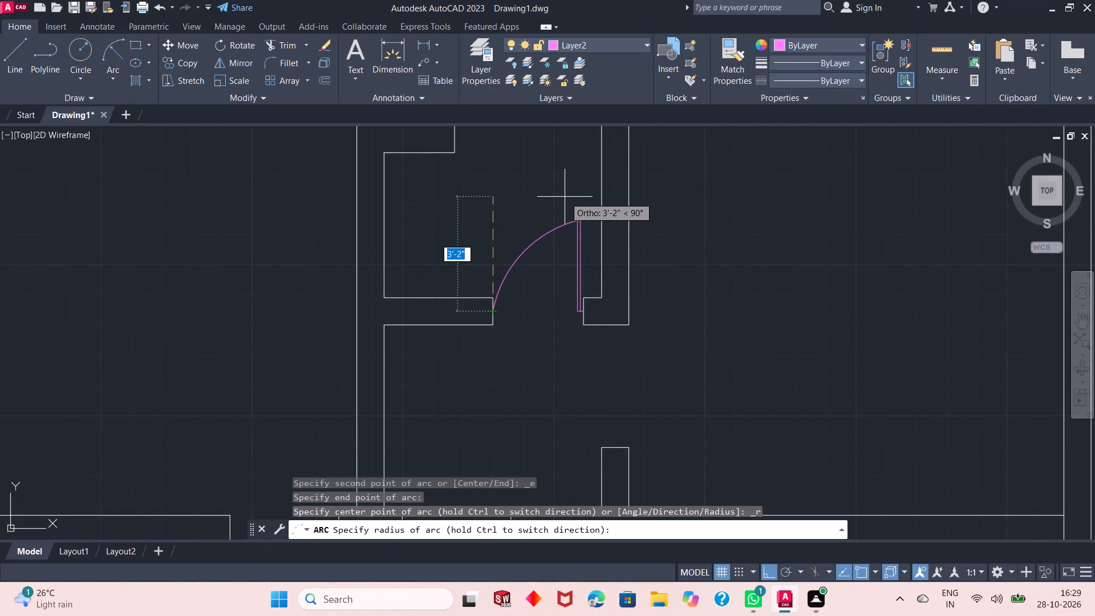
pyautogui.write("2'6")
pyautogui.hotkey('shift', '"')
pyautogui.press('Return')
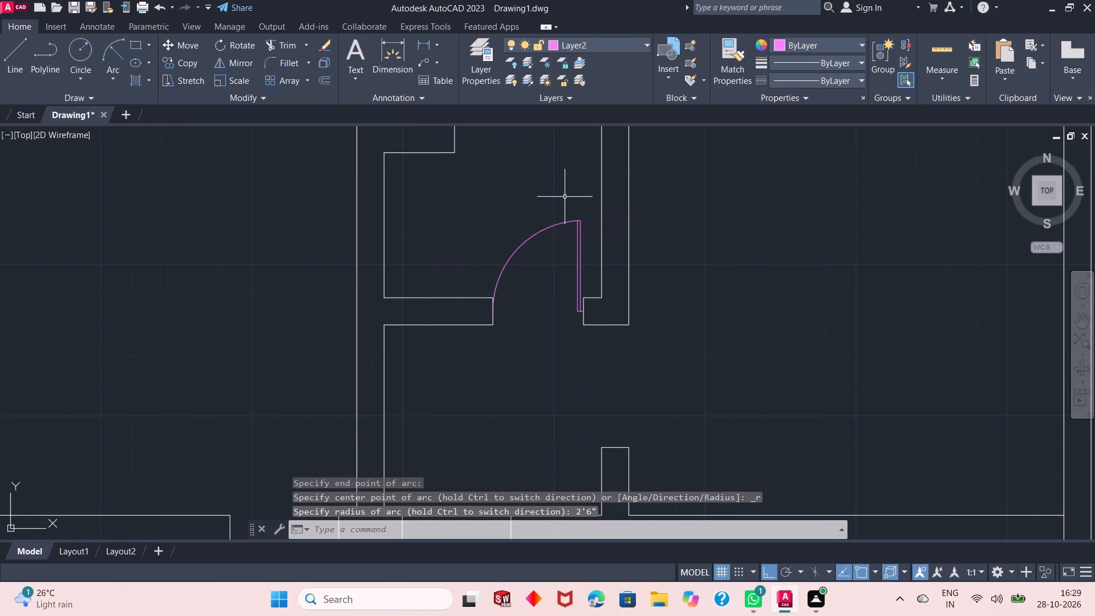
# Draw a 3' by 1" door leaf extending north, starting 1" east of the west jamb's midpoint at the opening east of the cross-shaped wall junction.
pyautogui.scroll(-2, 508, 262)
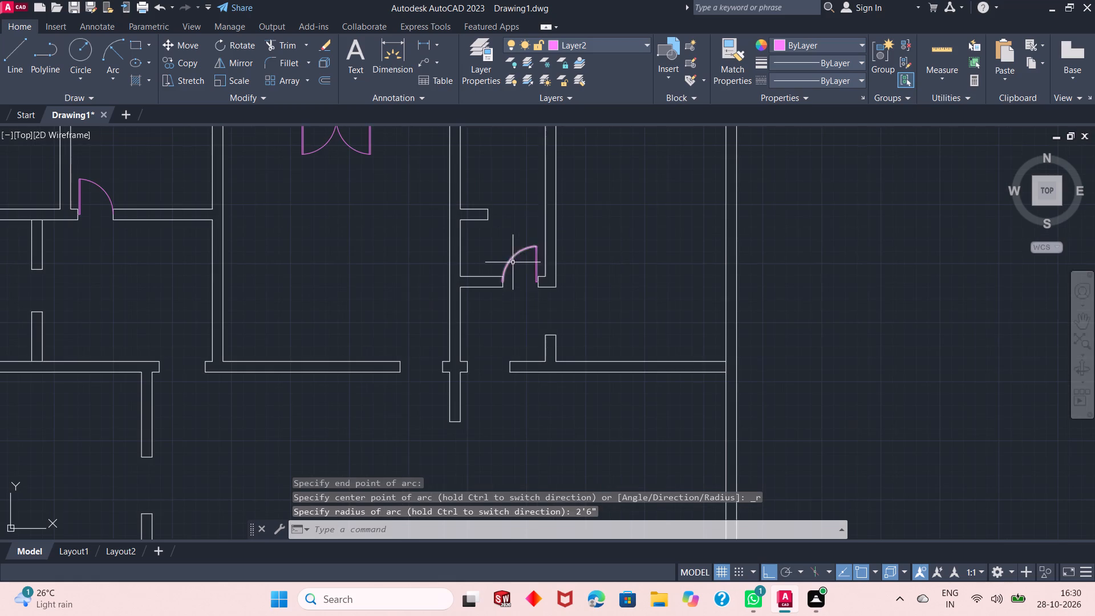
pyautogui.scroll(4, 510, 286)
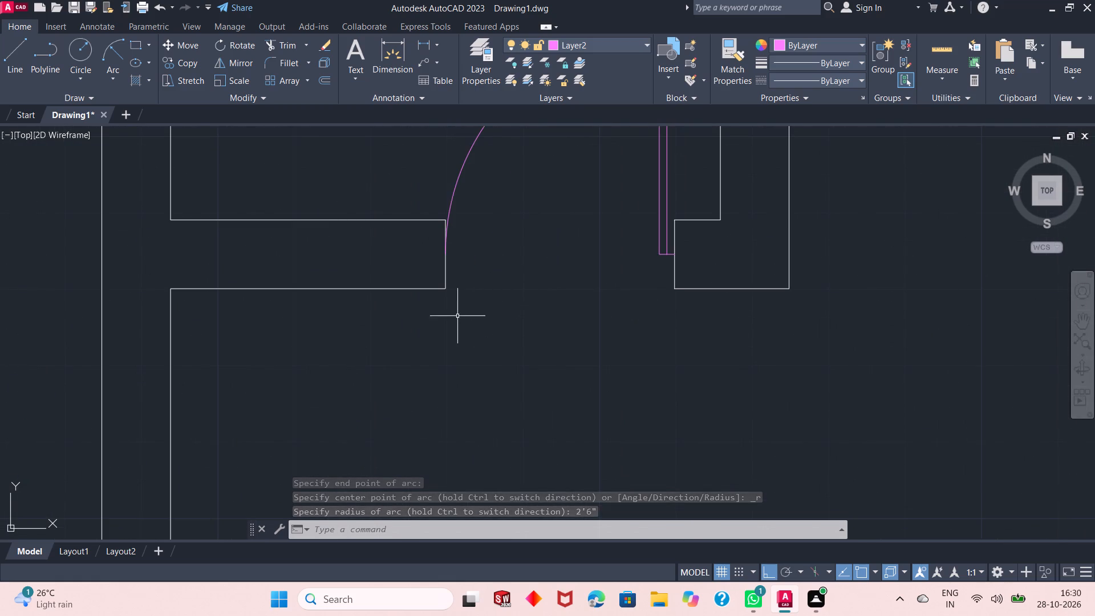
pyautogui.scroll(-4, 453, 317)
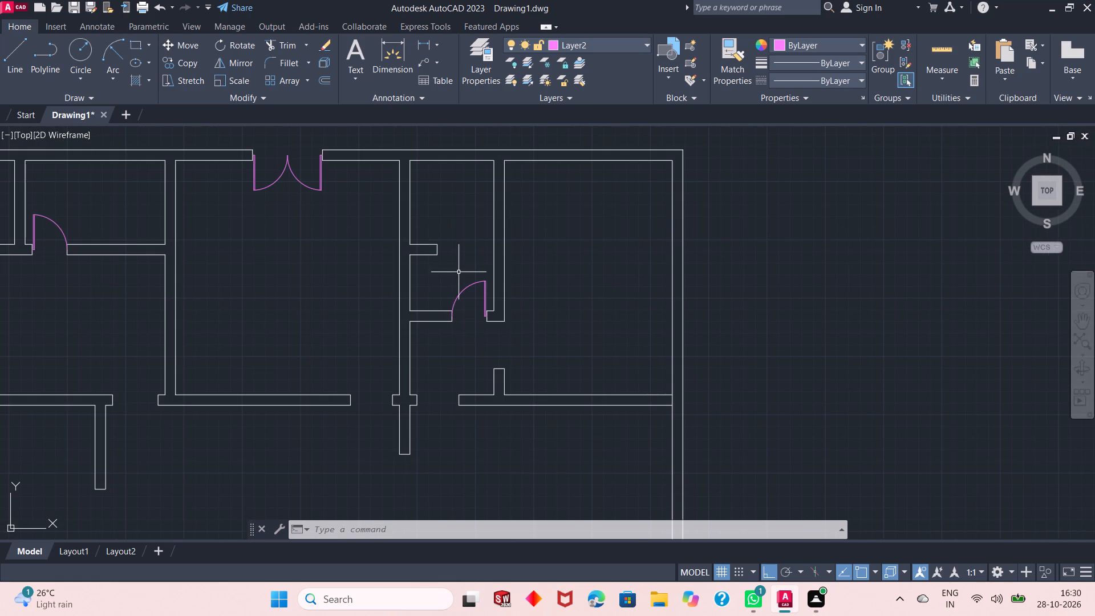
pyautogui.scroll(2, 450, 436)
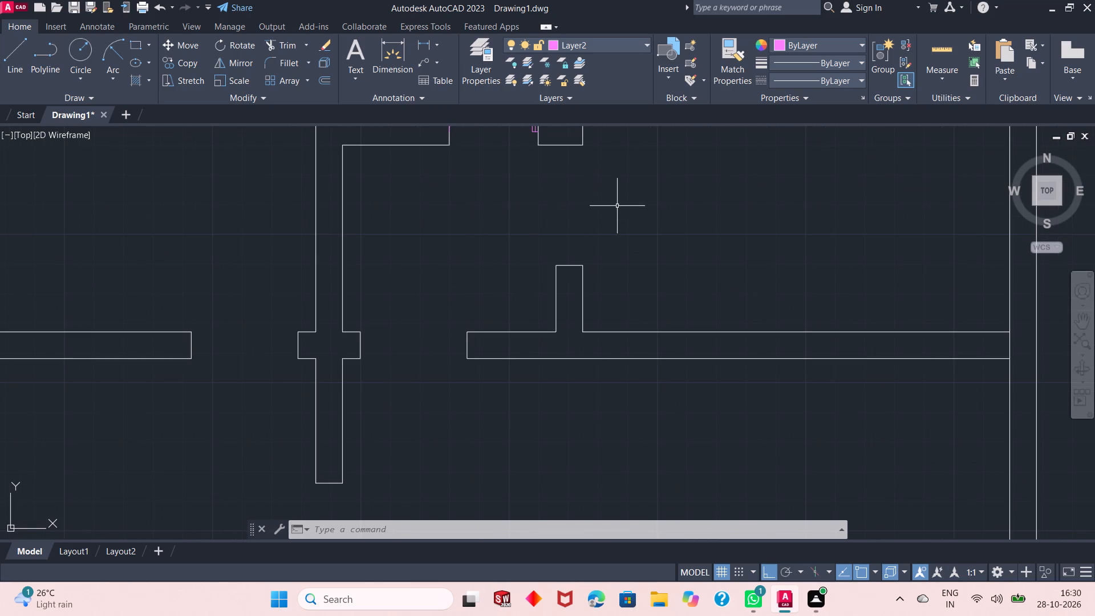
pyautogui.rightClick(617, 206)
pyautogui.click(601, 208)
pyautogui.click(509, 214)
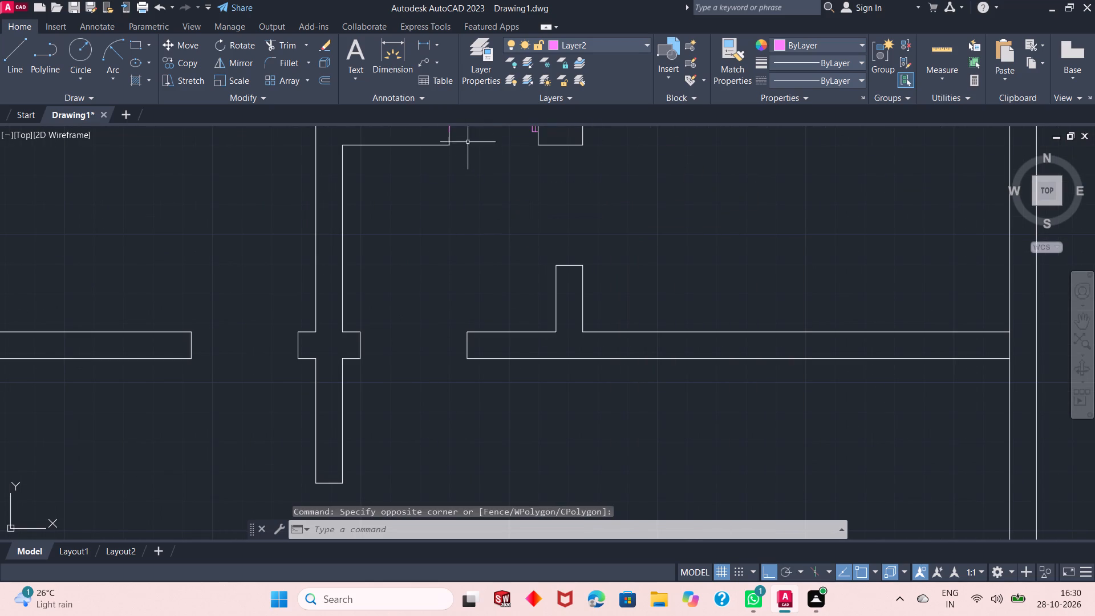
pyautogui.click(6, 68)
pyautogui.scroll(-1, 607, 441)
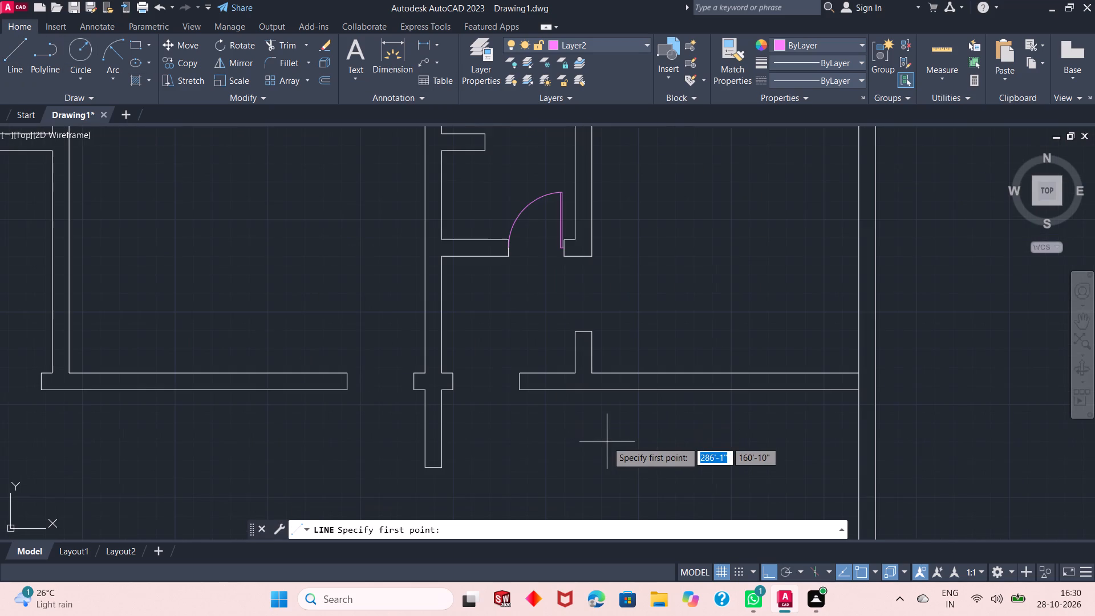
pyautogui.scroll(1, 450, 410)
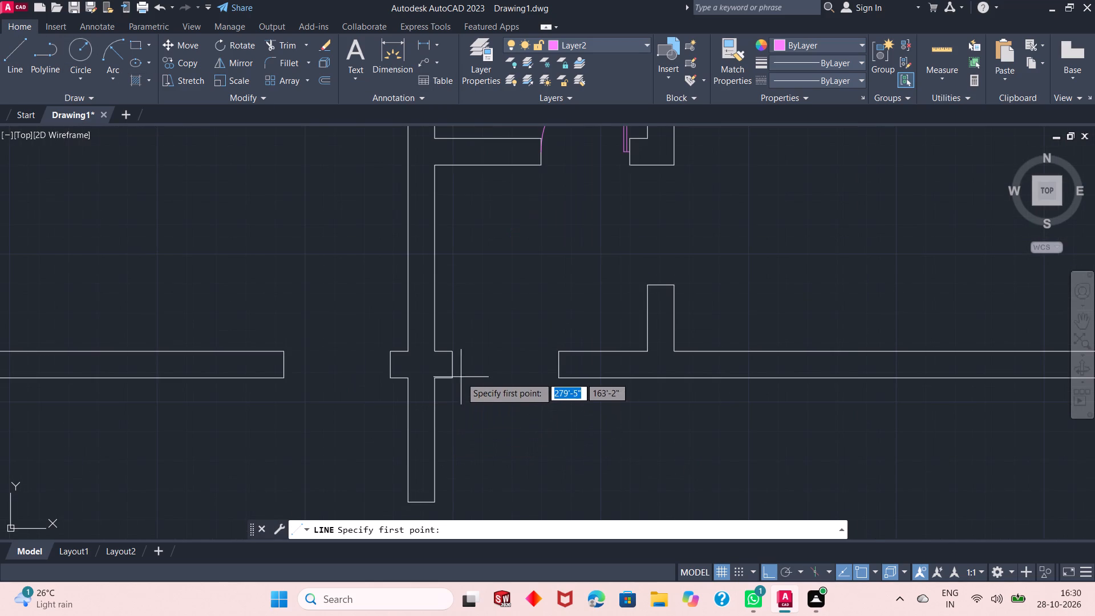
pyautogui.click(452, 363)
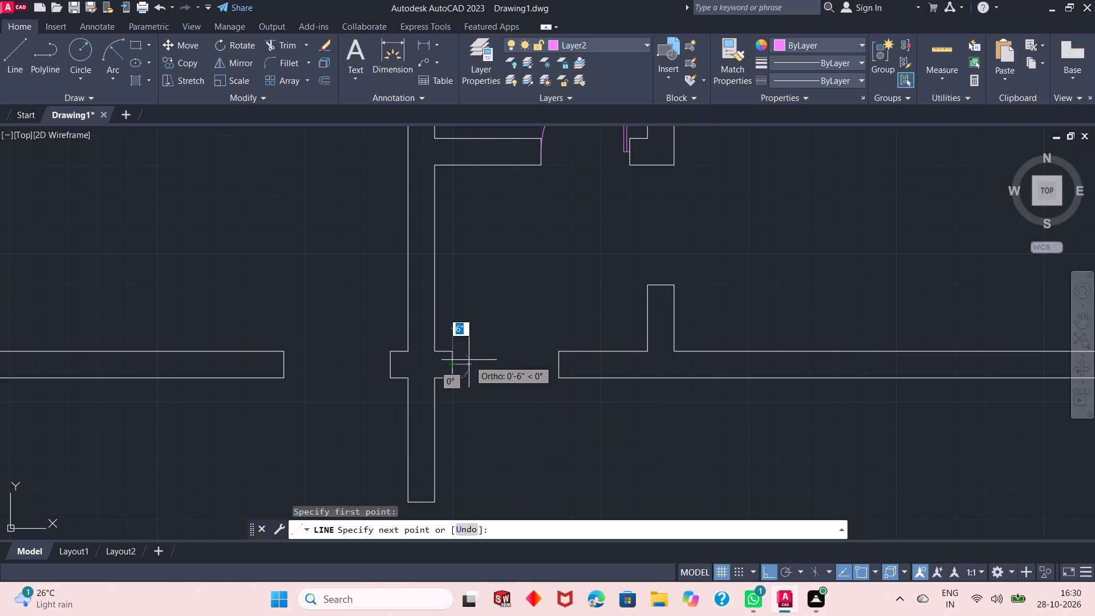
pyautogui.write('1"')
pyautogui.press('Return')
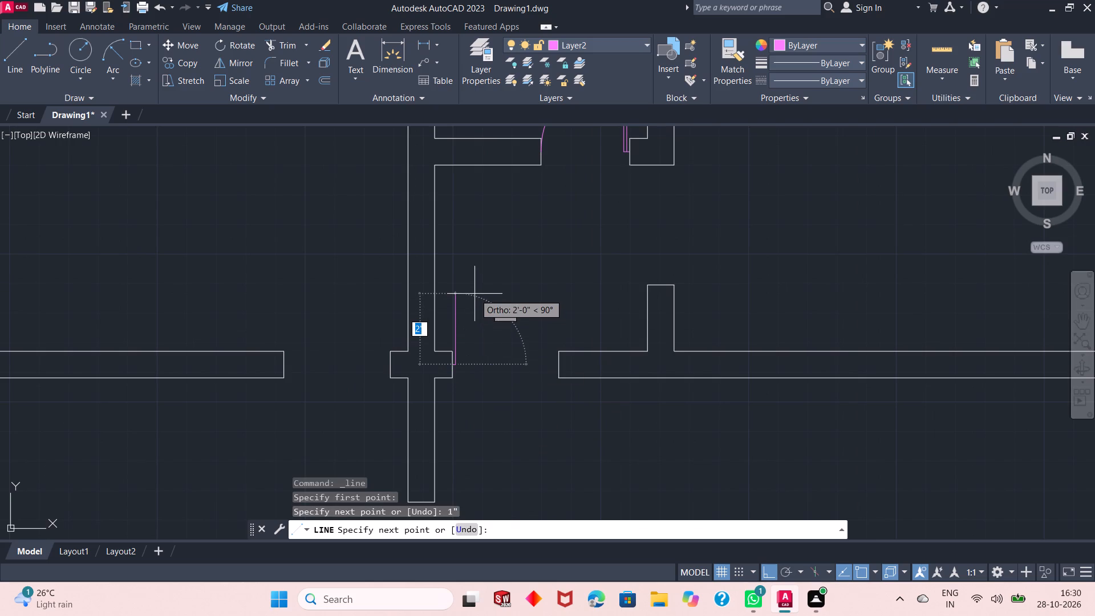
pyautogui.write("3'")
pyautogui.press('Return')
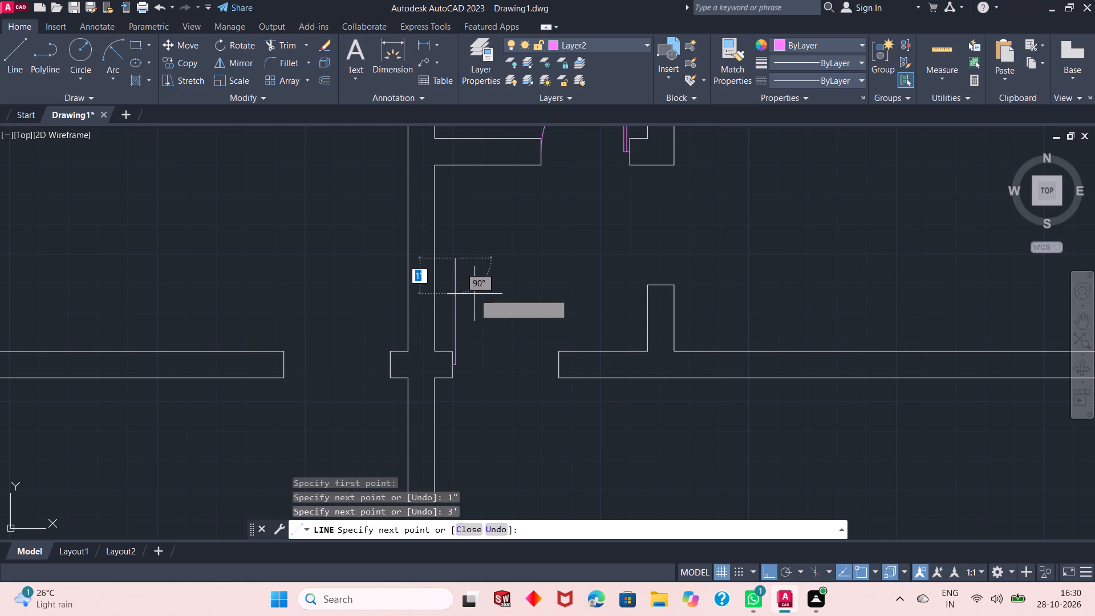
pyautogui.write('1"')
pyautogui.press('Return')
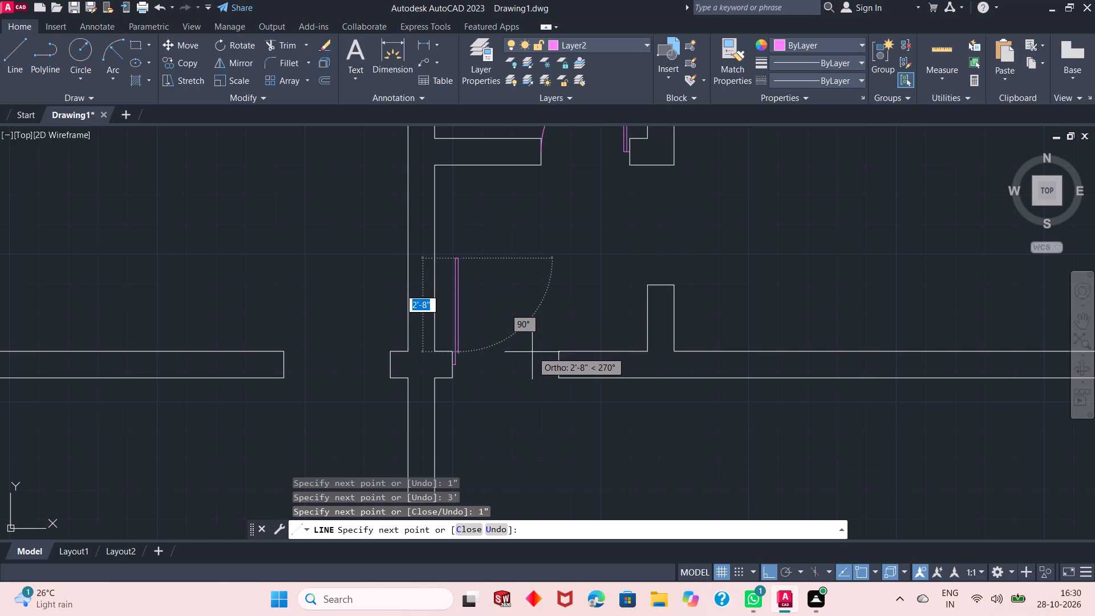
pyautogui.write("3'")
pyautogui.press('Return')
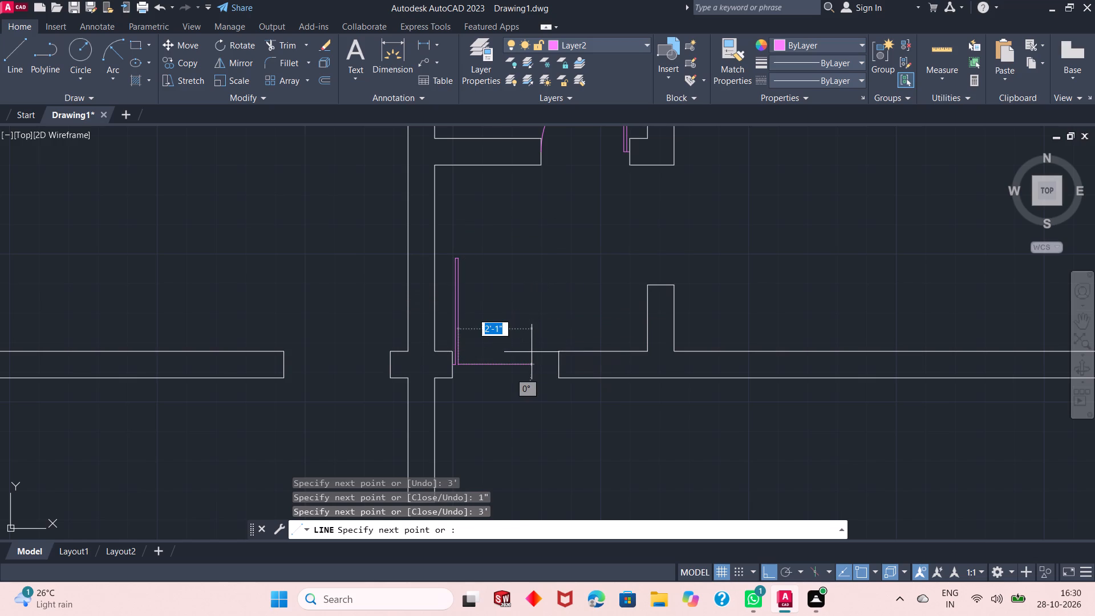
pyautogui.write('1"')
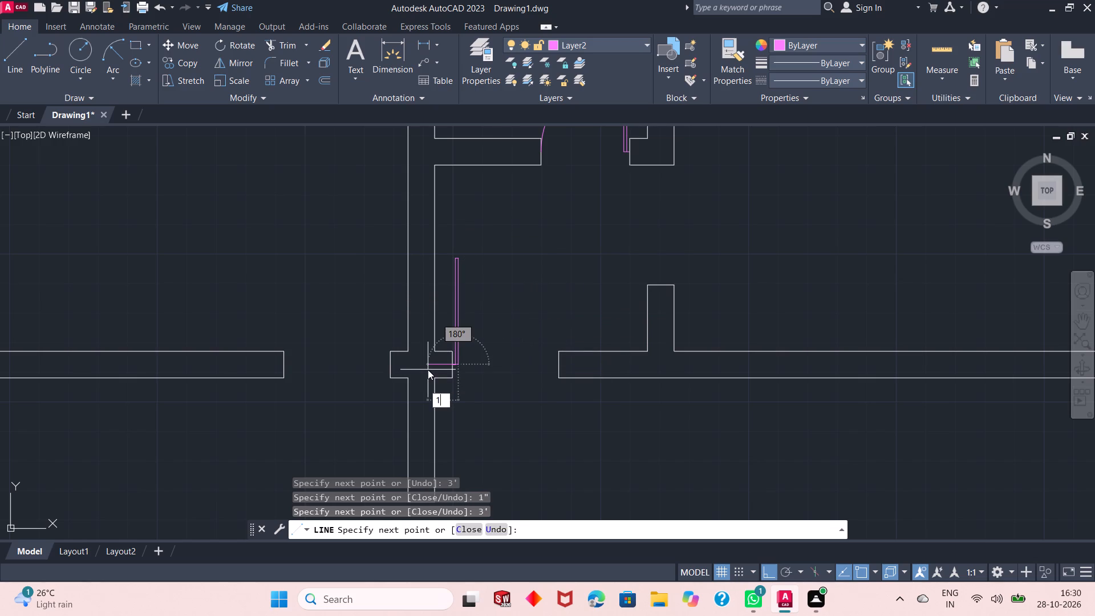
pyautogui.press('Return')
pyautogui.press('Return')
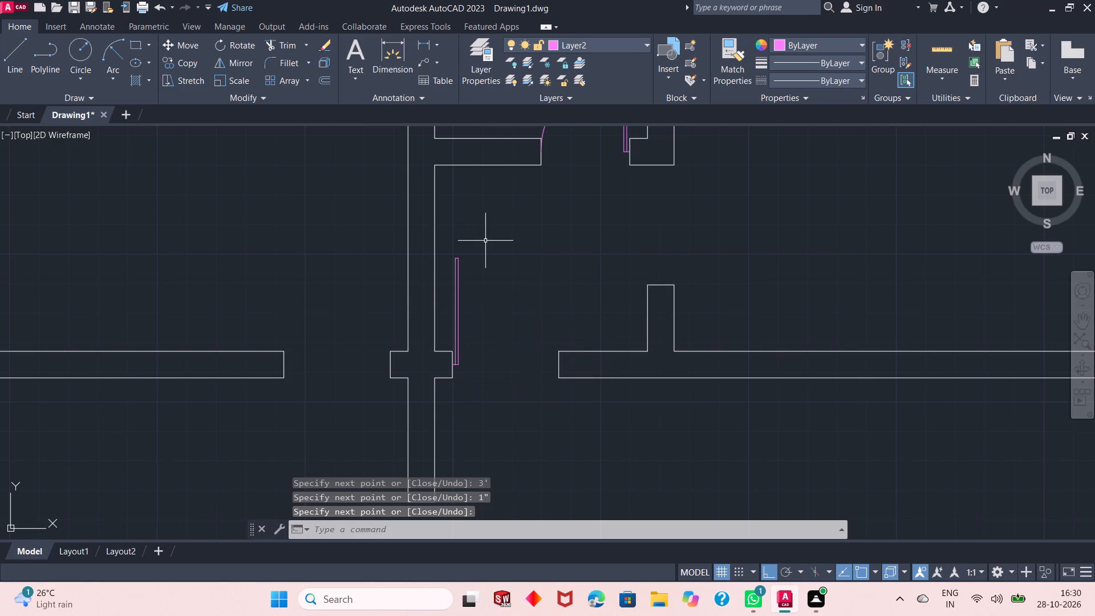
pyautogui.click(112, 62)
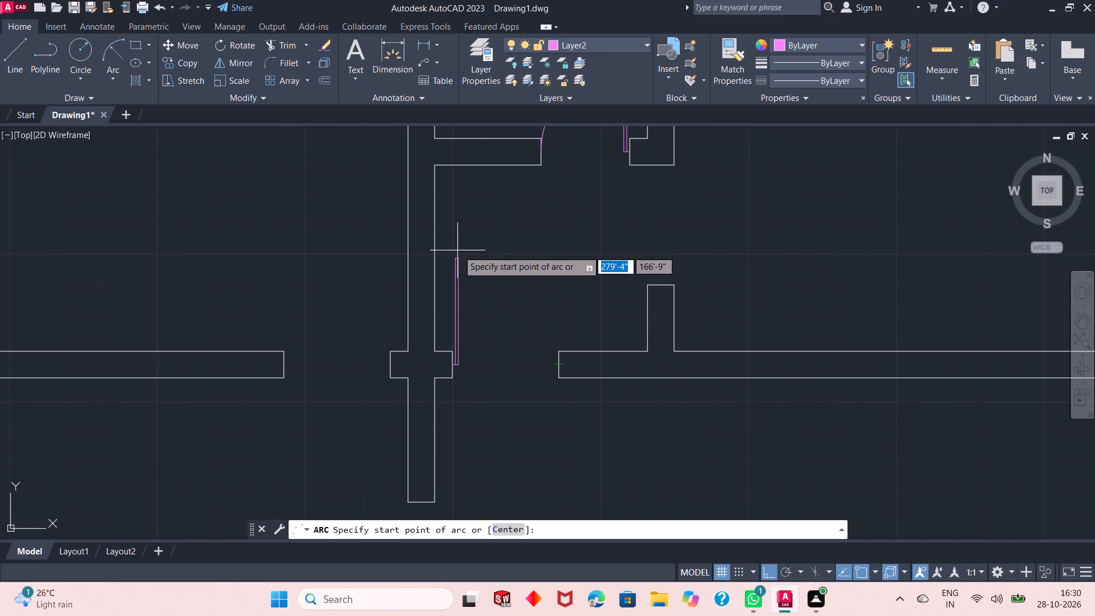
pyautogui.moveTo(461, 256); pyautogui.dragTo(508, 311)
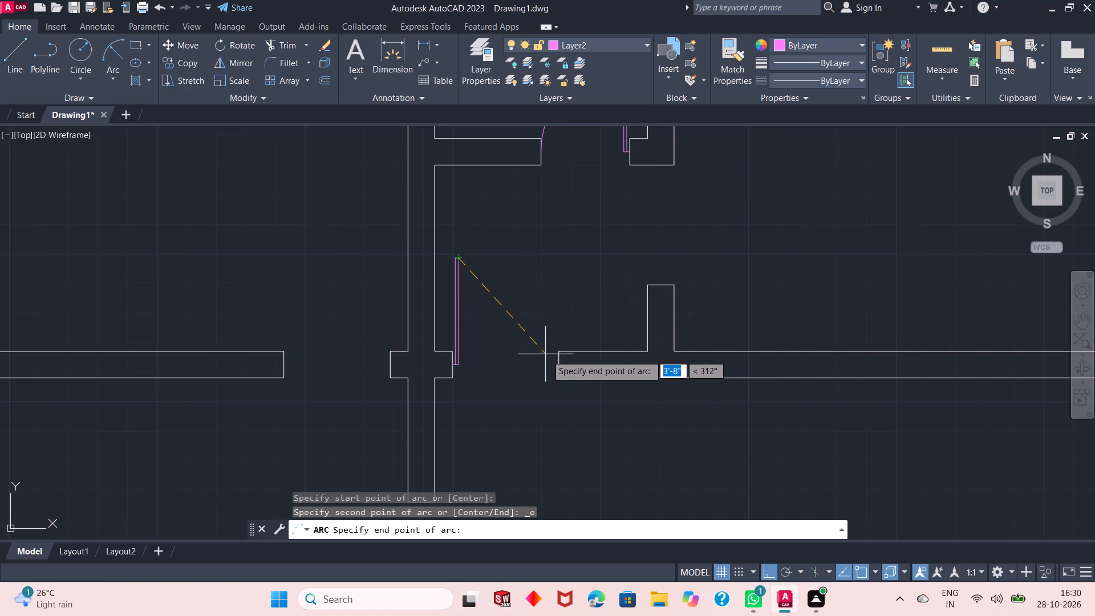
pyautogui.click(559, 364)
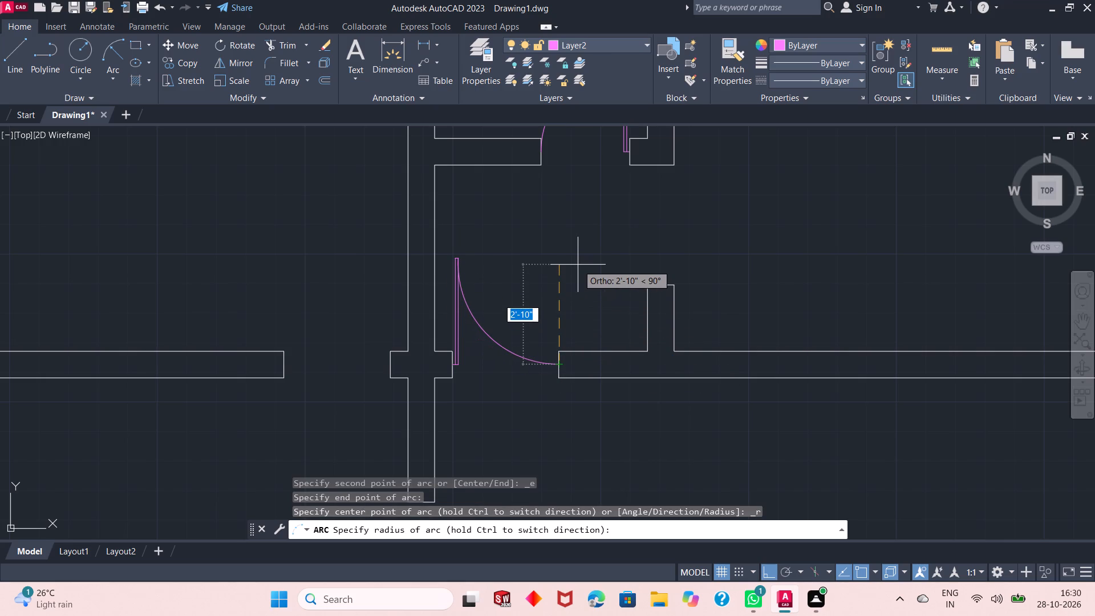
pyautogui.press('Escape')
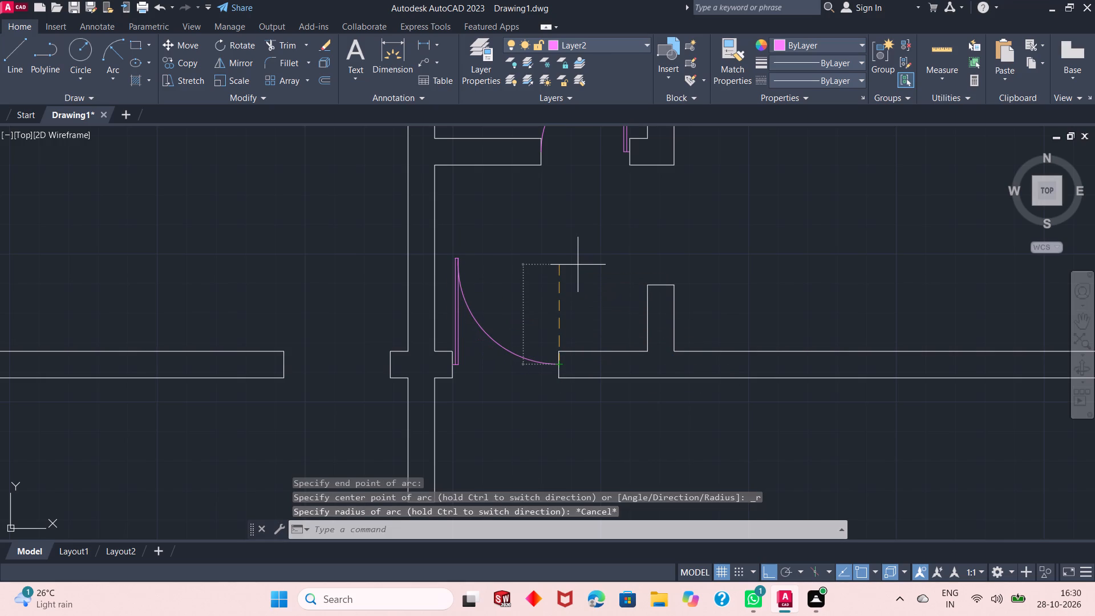
# Draw this door's swing arc from the midpoint of the opening's east jamb to the leaf's outer tip with a 3' radius.
pyautogui.click(130, 53)
pyautogui.click(115, 52)
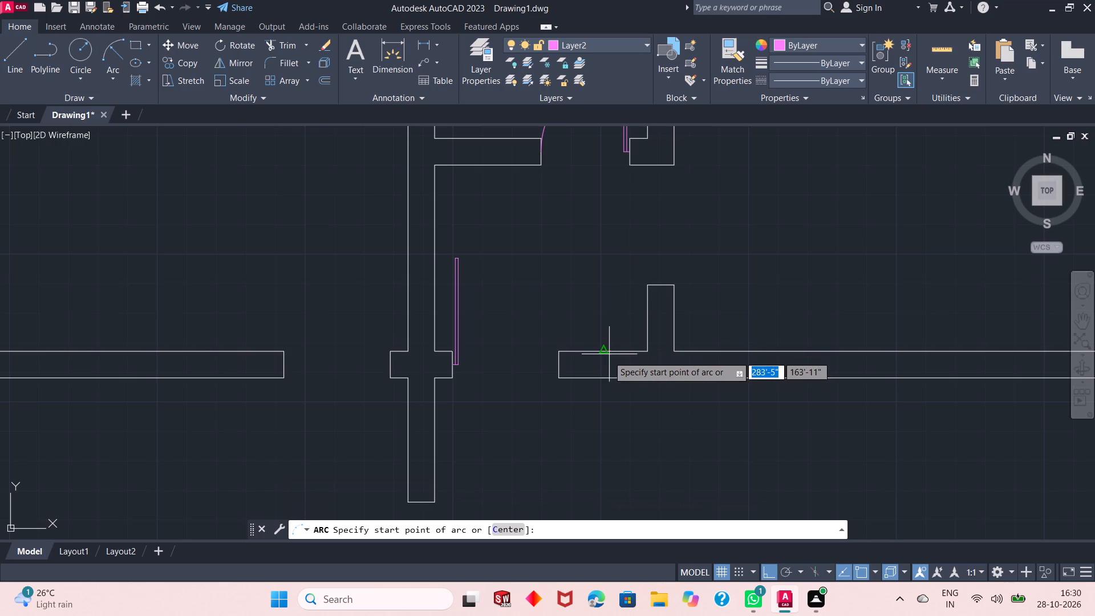
pyautogui.click(559, 364)
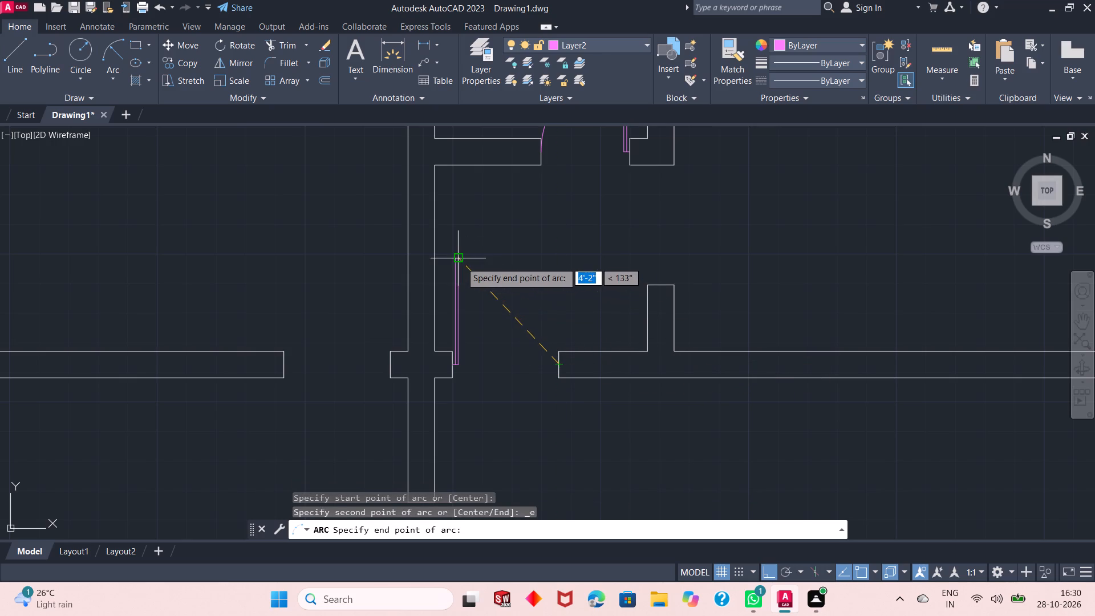
pyautogui.moveTo(460, 261); pyautogui.dragTo(614, 253)
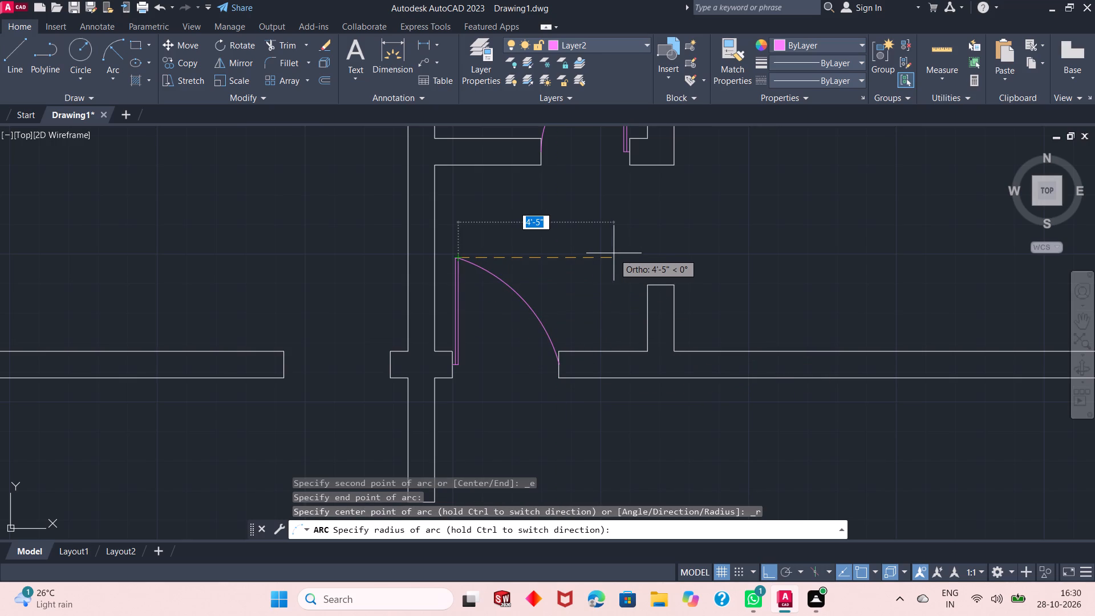
pyautogui.write("3'")
pyautogui.press('Return')
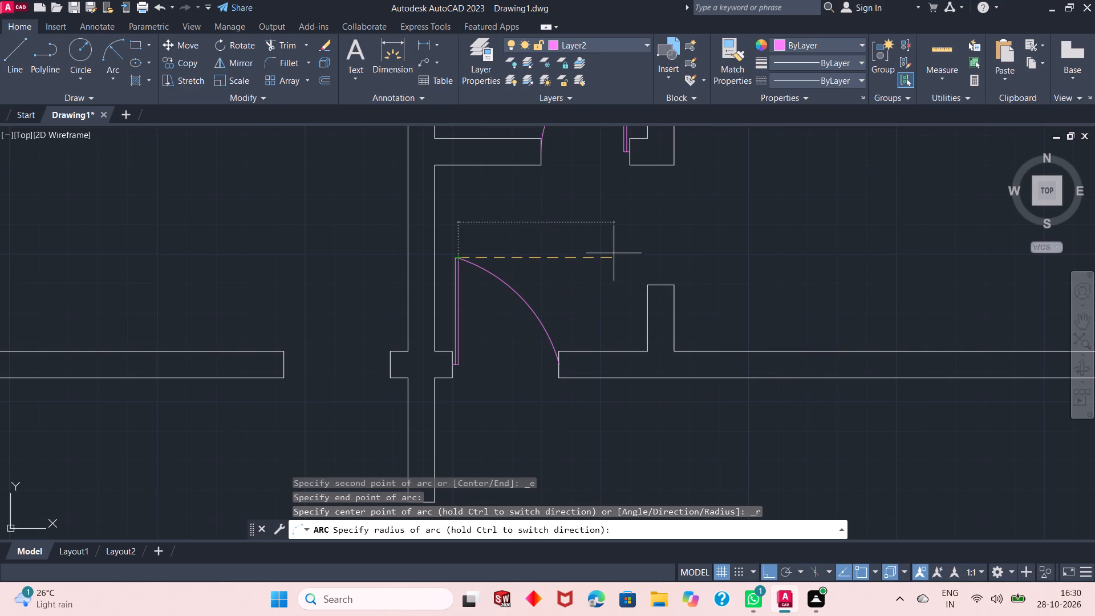
# Draw a 3' by 1" door leaf extending north, starting 1" west of the midpoint of the cross-shaped wall junction's west end.
pyautogui.click(7, 67)
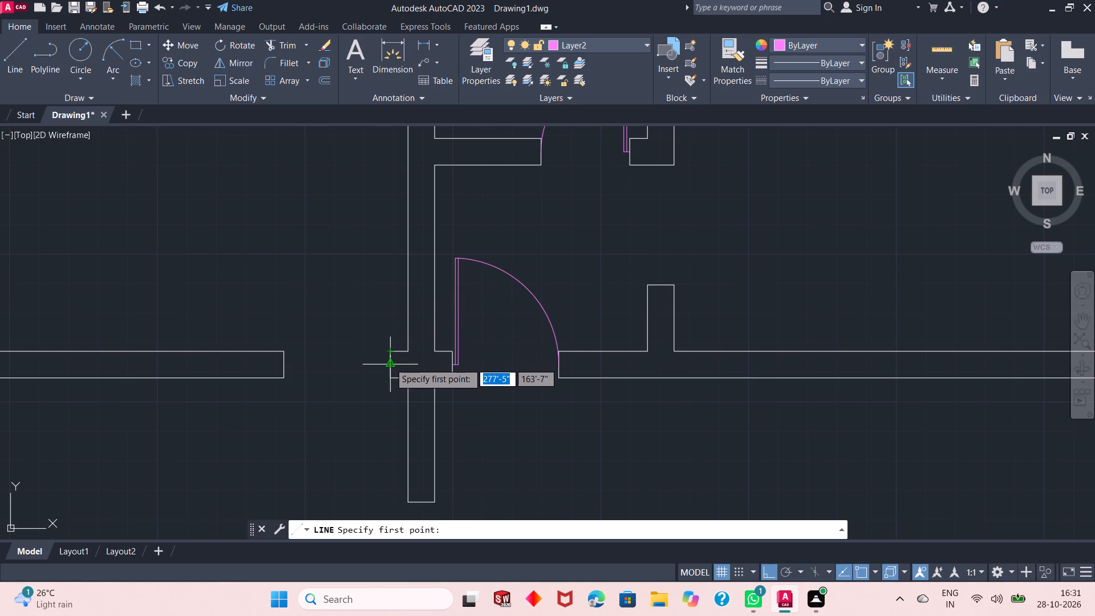
pyautogui.click(390, 363)
pyautogui.write('1"')
pyautogui.press('Return')
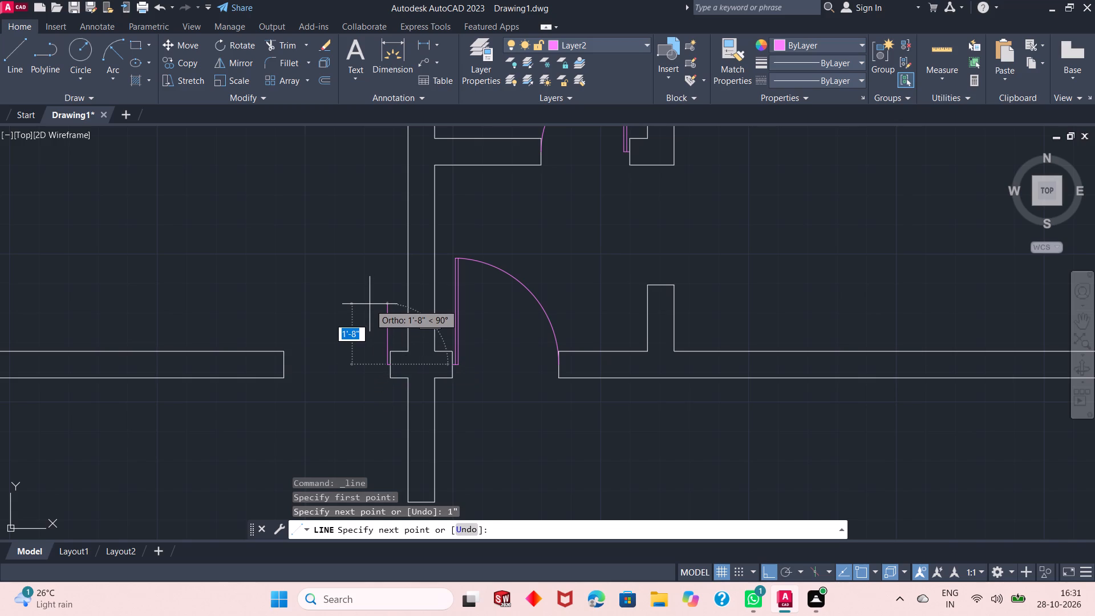
pyautogui.write("3'")
pyautogui.press('Return')
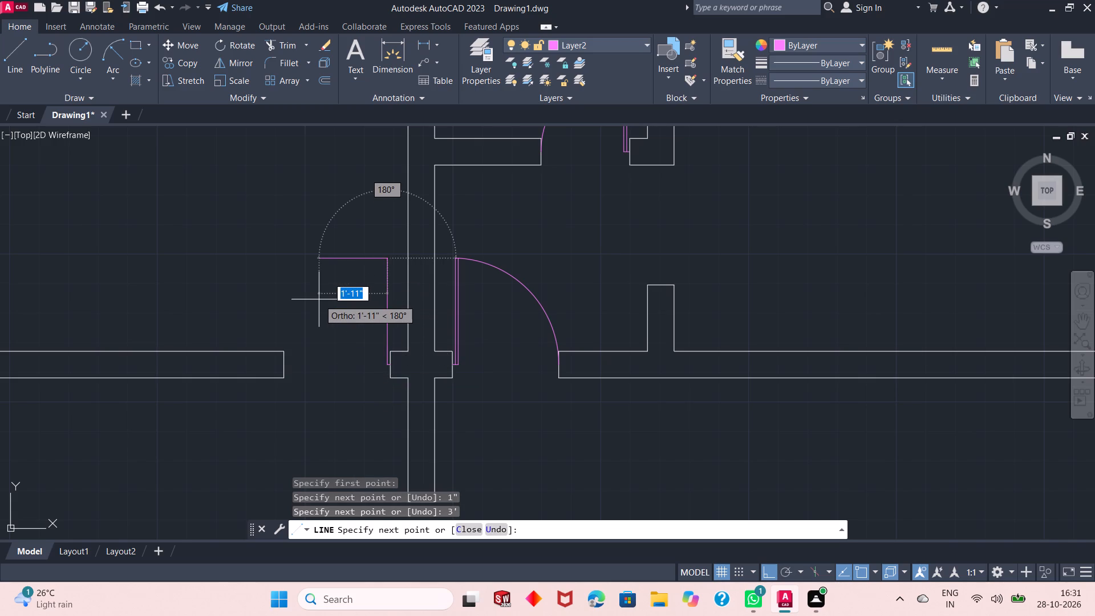
pyautogui.write("1'")
pyautogui.press('BackSpace')
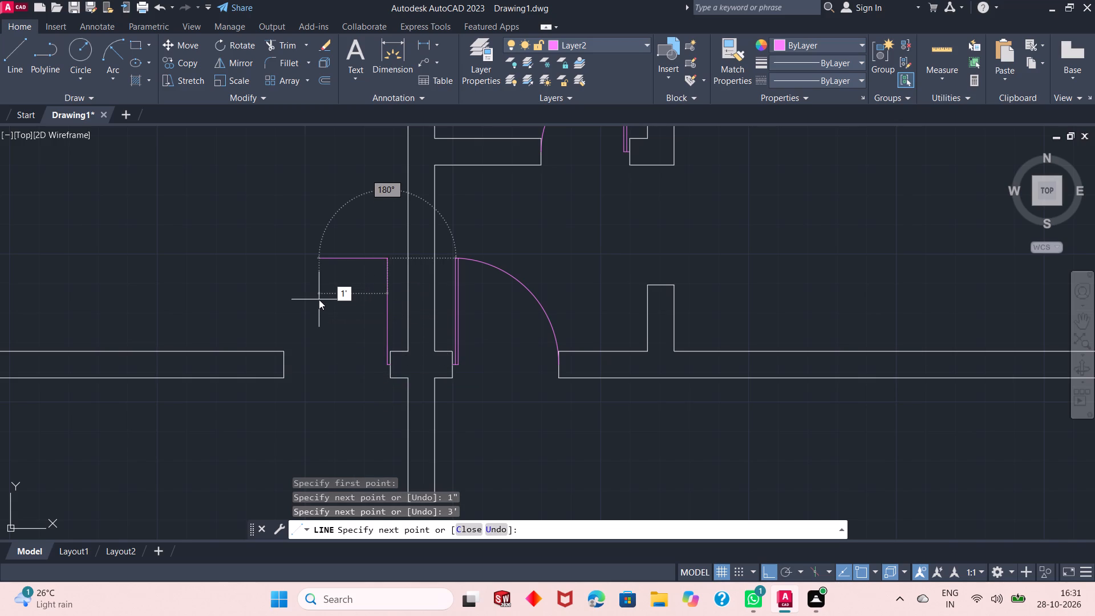
pyautogui.hotkey('shift', '"')
pyautogui.press('Return')
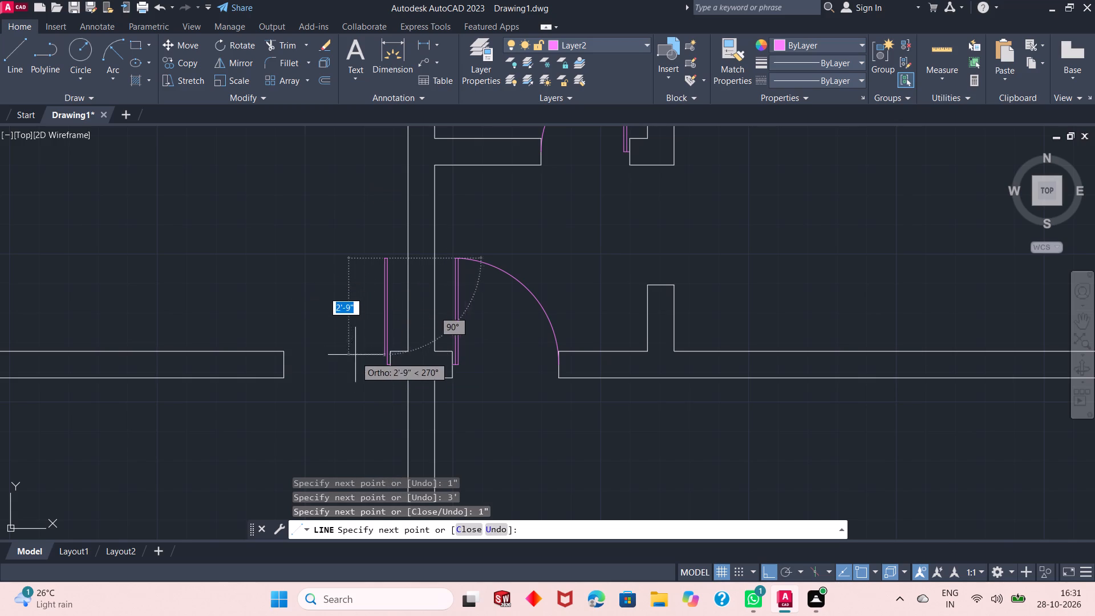
pyautogui.write('3"')
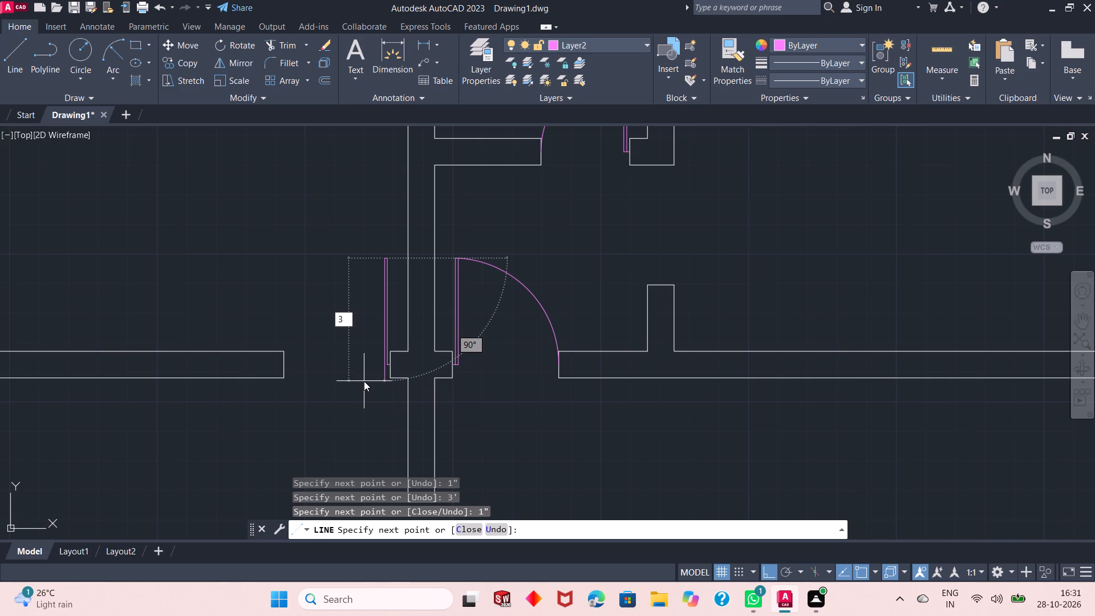
pyautogui.press('BackSpace')
pyautogui.press("'")
pyautogui.press('Return')
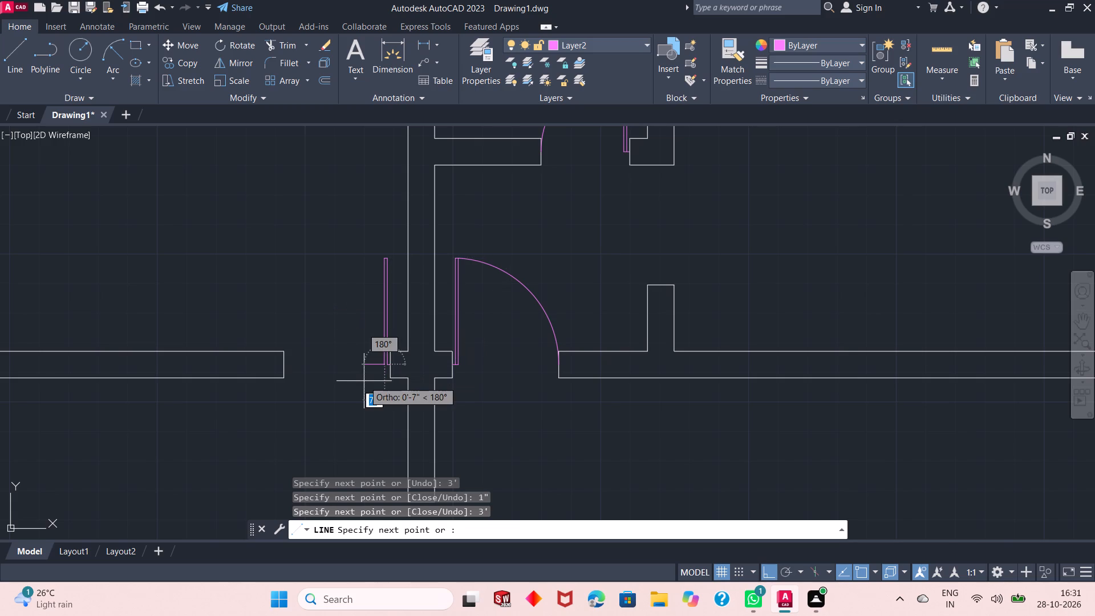
pyautogui.write('1"')
pyautogui.press('Return')
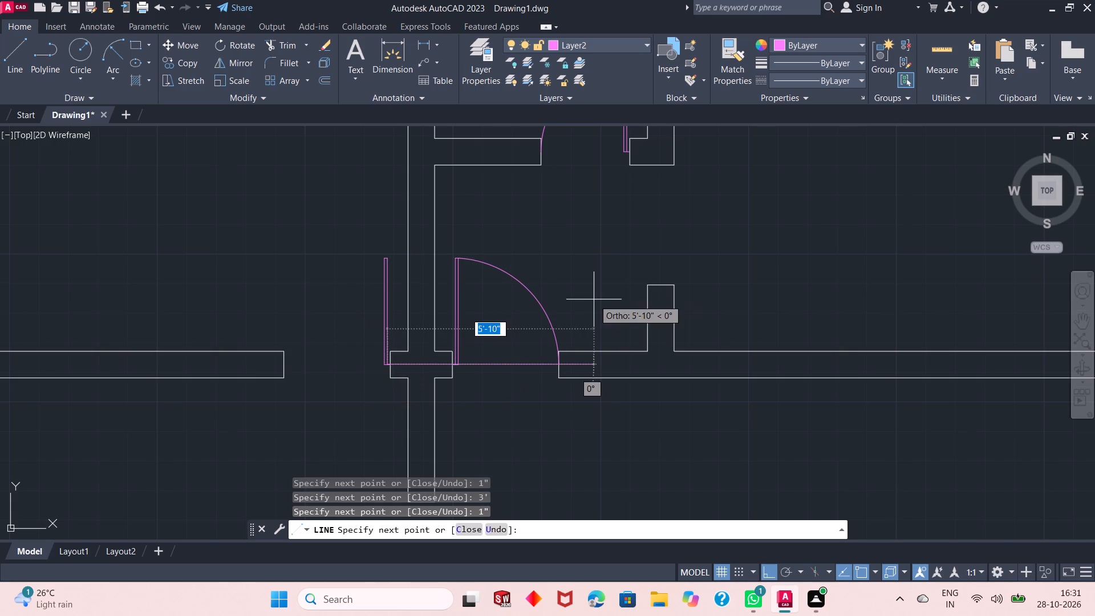
pyautogui.press('Return')
# Draw this door's swing arc from the leaf's outer tip to the midpoint of the opening's west jamb with a 3' radius.
pyautogui.click(107, 52)
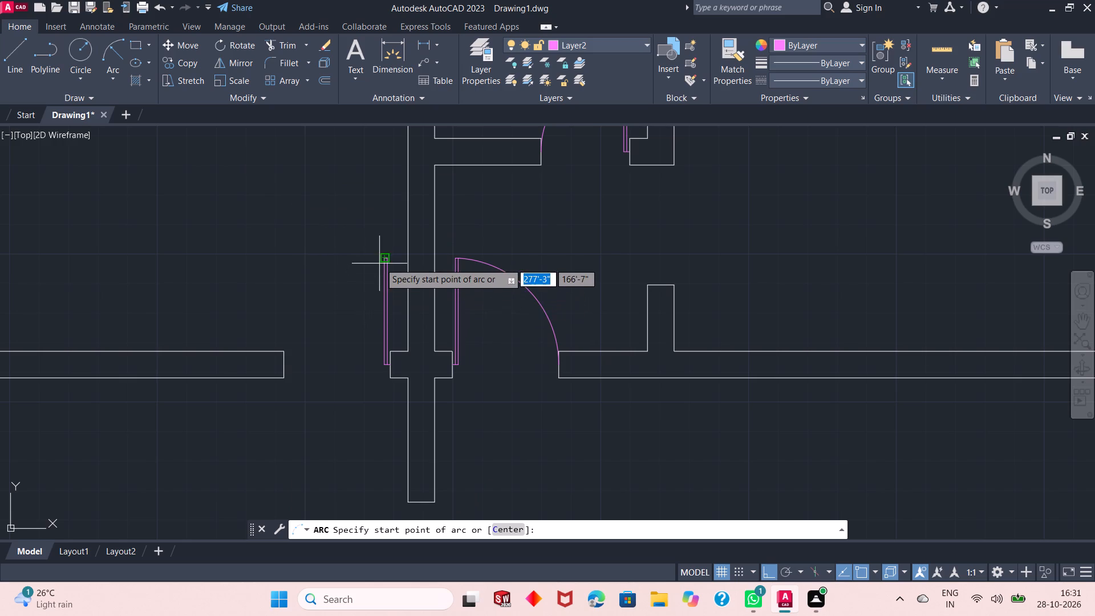
pyautogui.moveTo(383, 260); pyautogui.dragTo(282, 367)
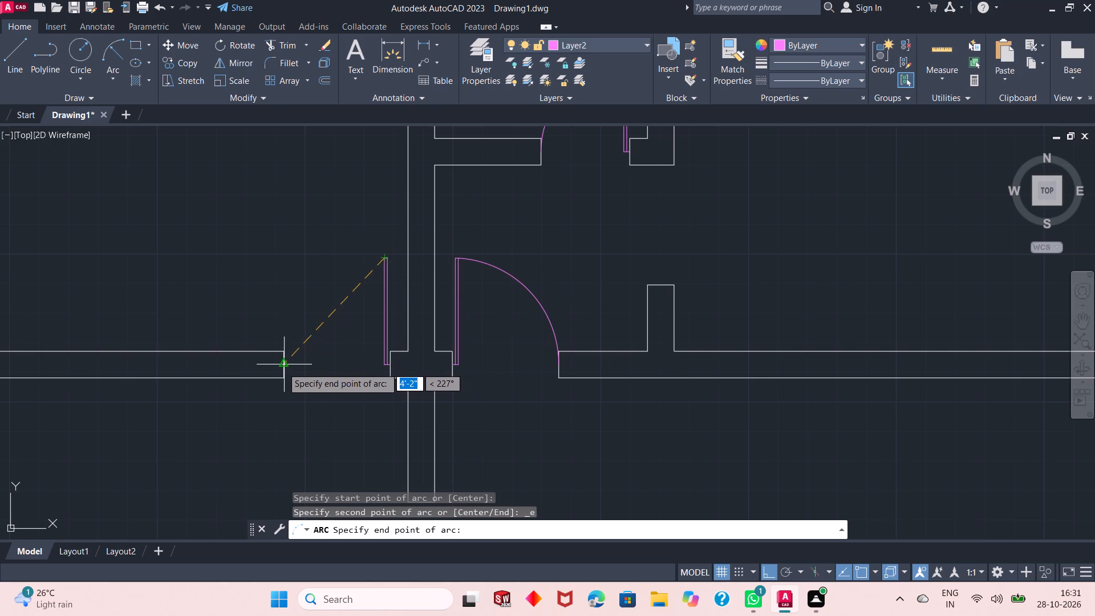
pyautogui.moveTo(282, 367); pyautogui.dragTo(282, 367)
pyautogui.moveTo(282, 367); pyautogui.dragTo(319, 254)
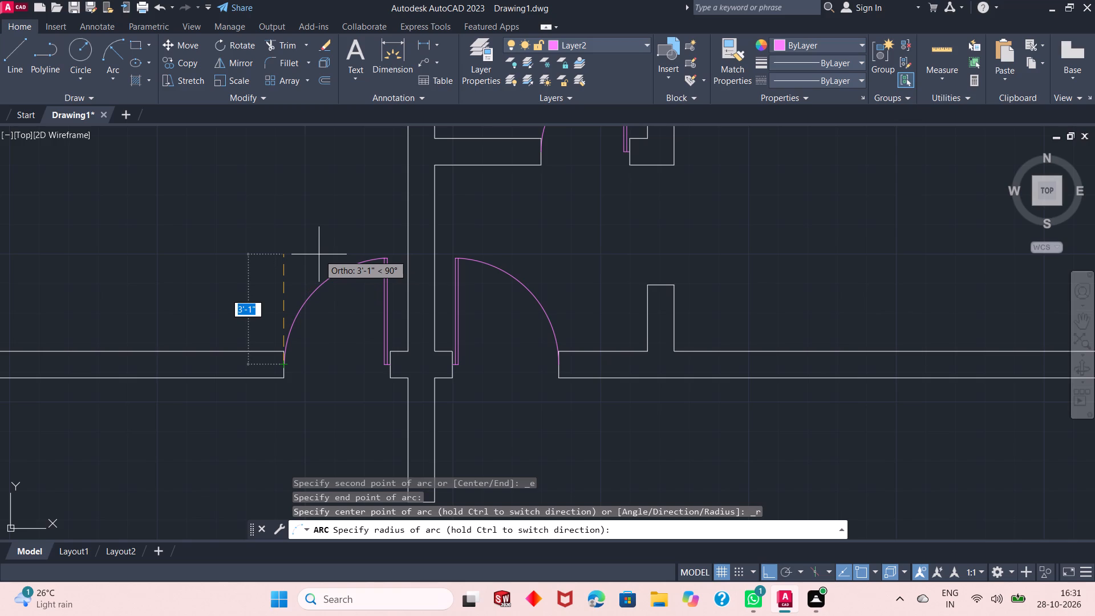
pyautogui.press('3')
pyautogui.press("'")
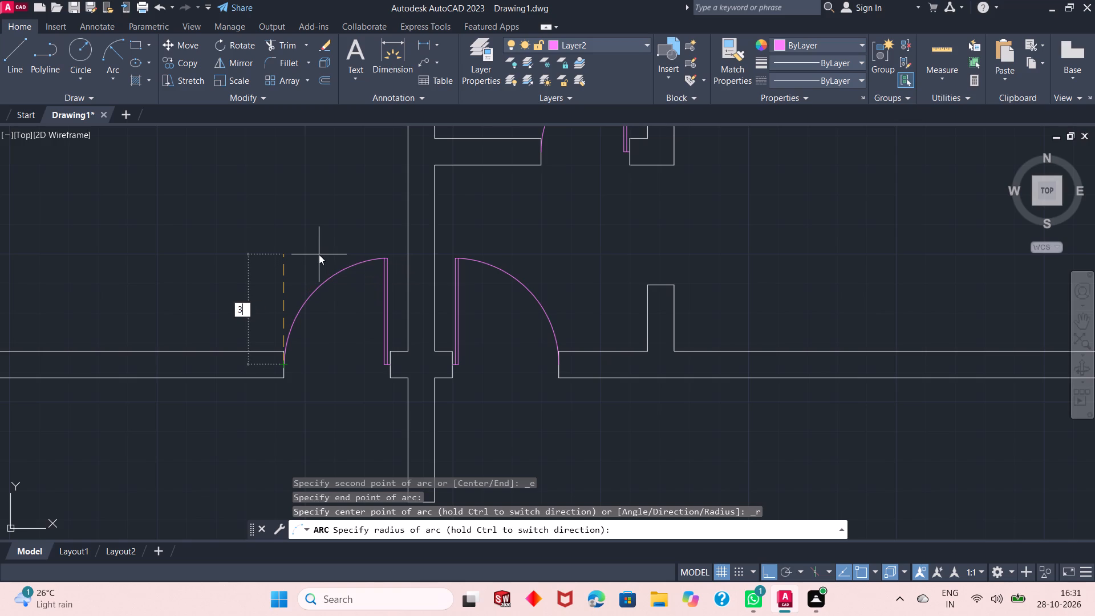
pyautogui.press('Return')
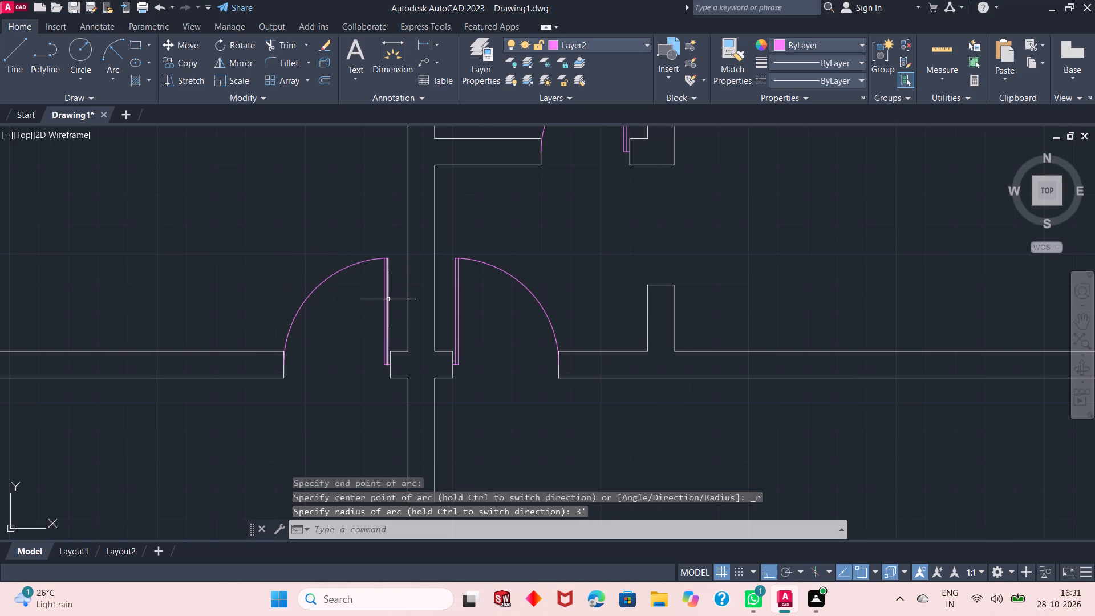
# Draw a 2'6" by 1" leaf extending north, 1" east of the west jamb's midpoint at the double-door opening in the large central room's north wall.
pyautogui.keyDown('ctrl'); pyautogui.scroll(-2, 388, 299); pyautogui.keyUp('ctrl')
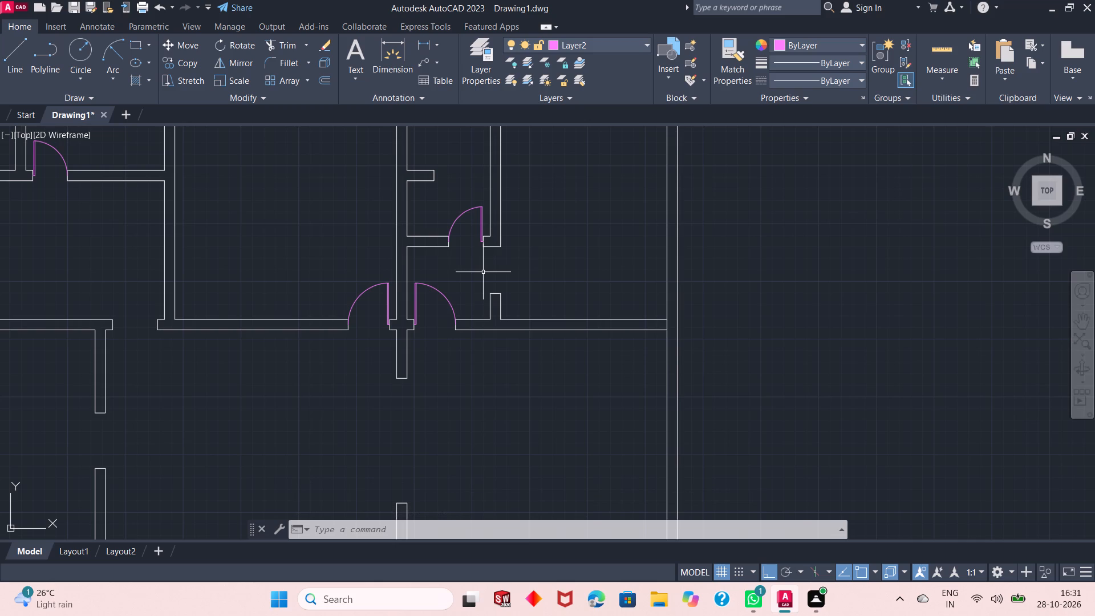
pyautogui.scroll(-2, 482, 286)
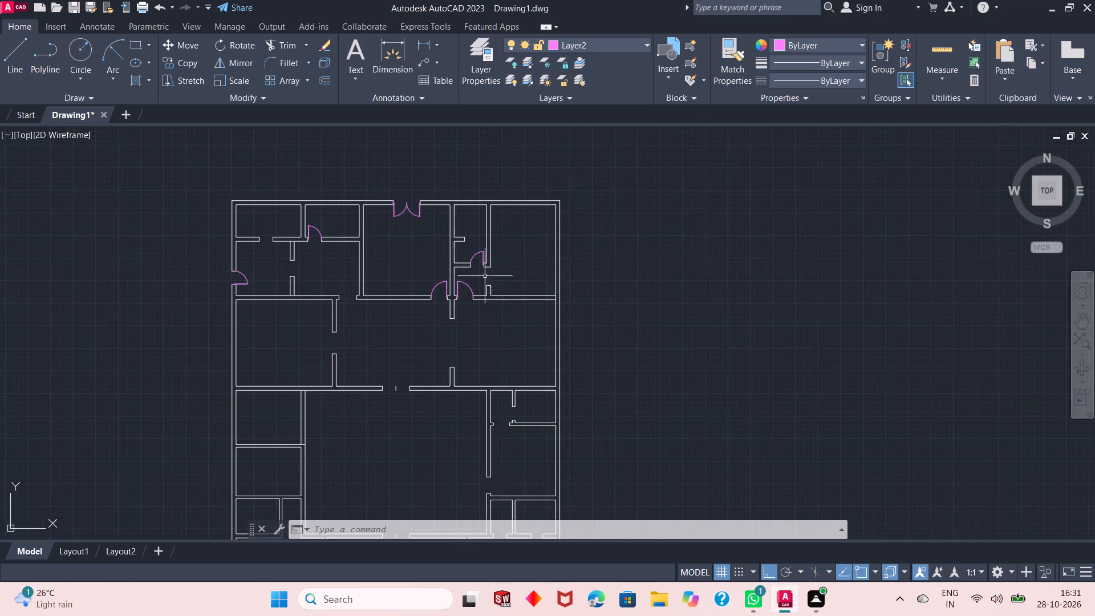
pyautogui.scroll(-1, 485, 276)
pyautogui.scroll(1, 358, 304)
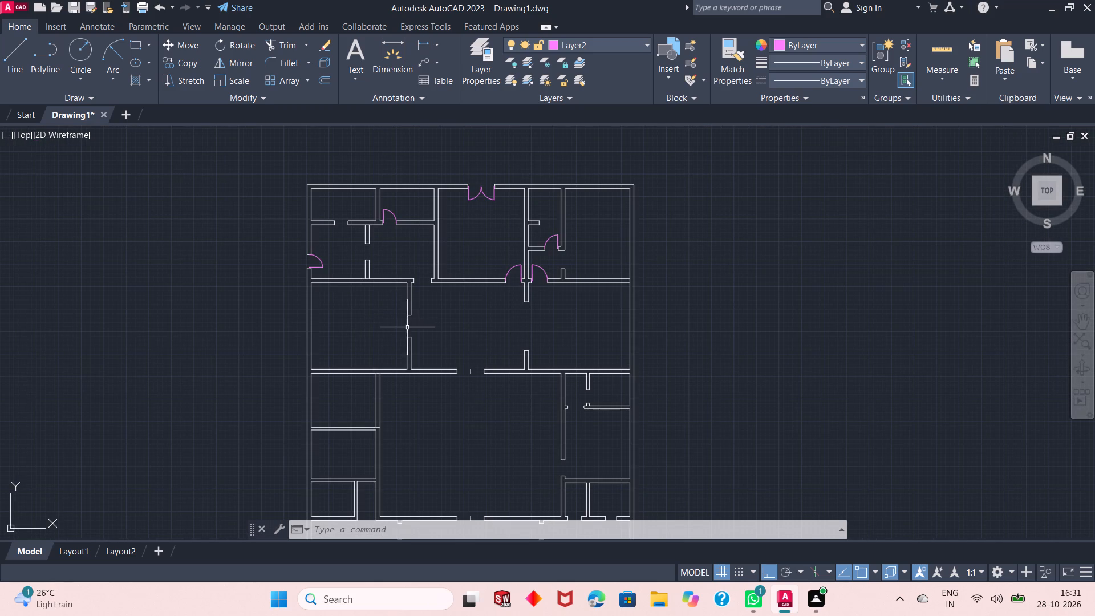
pyautogui.scroll(1, 537, 310)
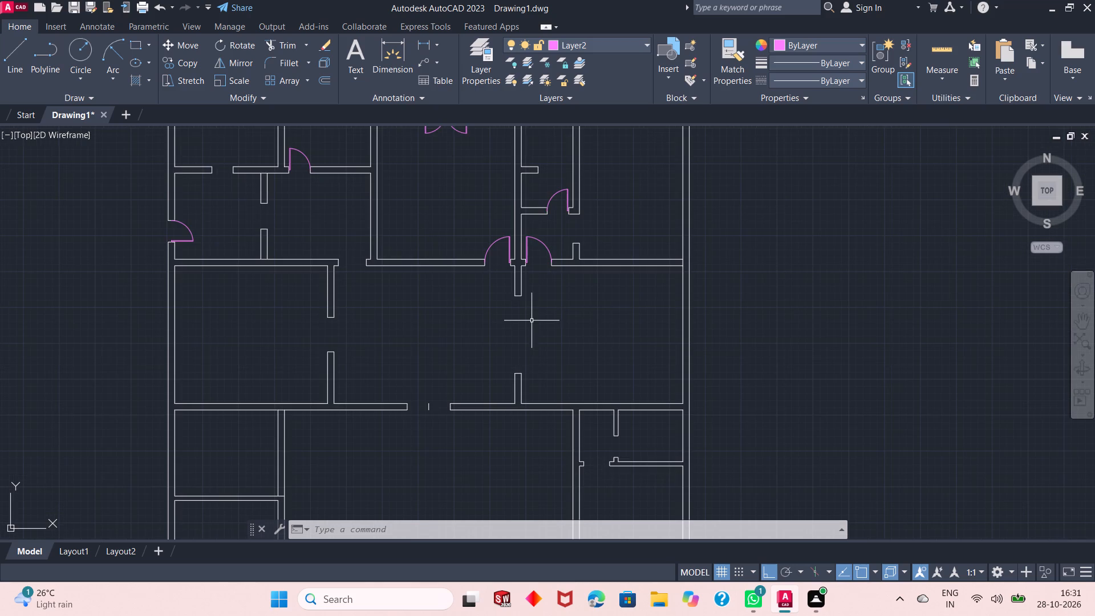
pyautogui.scroll(-1, 521, 310)
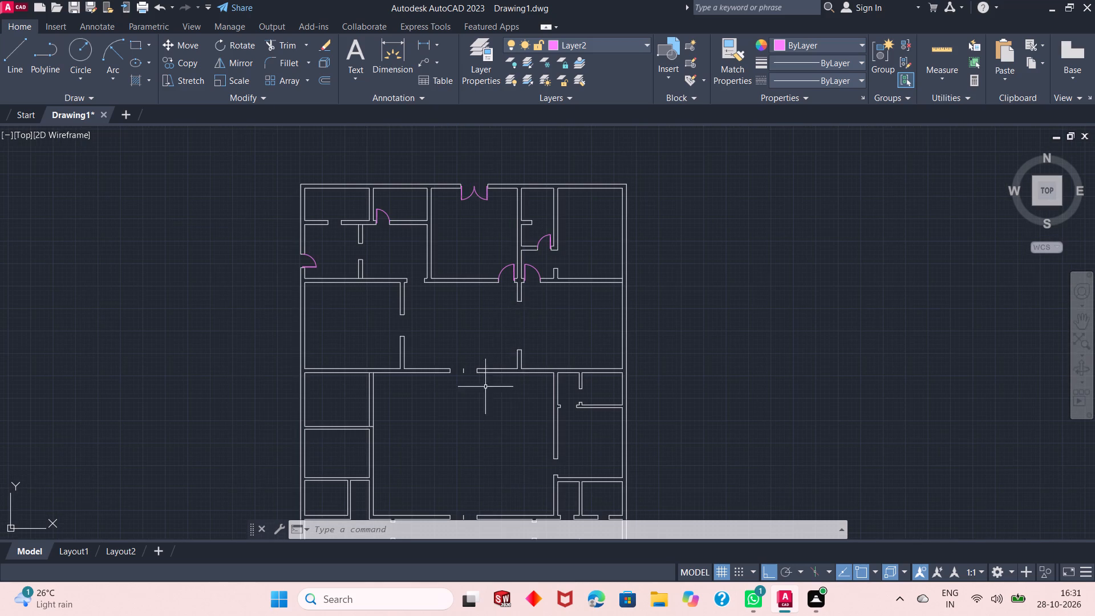
pyautogui.scroll(3, 417, 390)
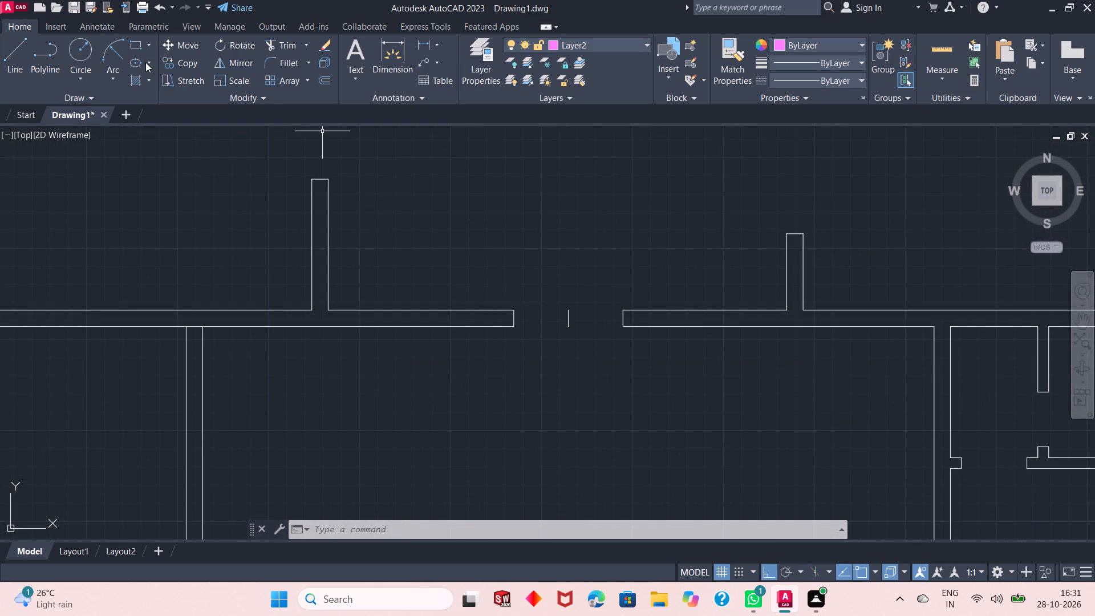
pyautogui.doubleClick(20, 66)
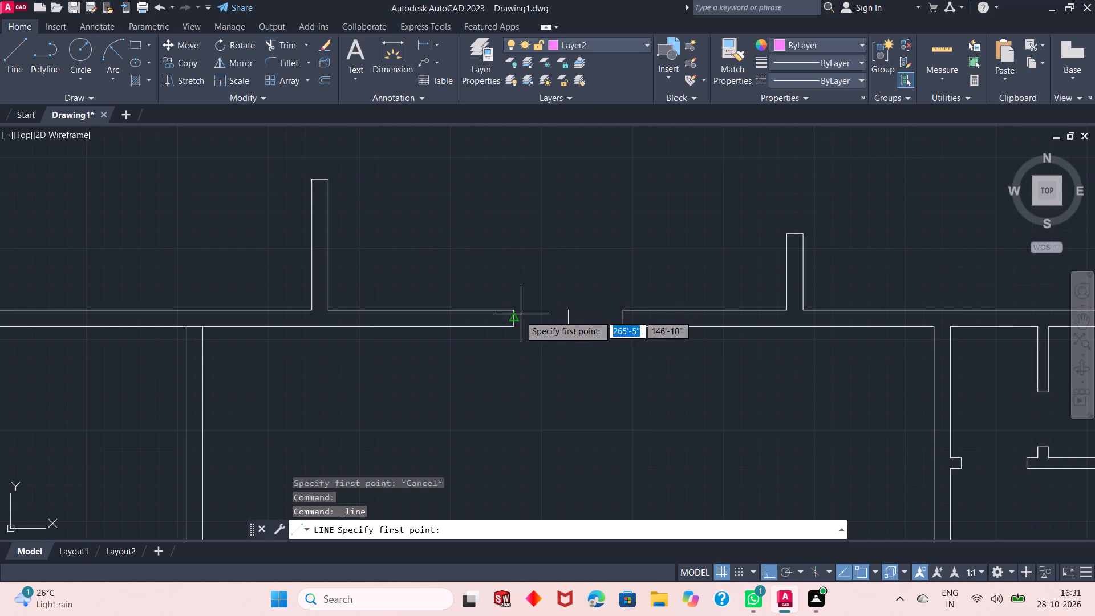
pyautogui.moveTo(517, 317); pyautogui.dragTo(528, 319)
pyautogui.write('1"')
pyautogui.press('Return')
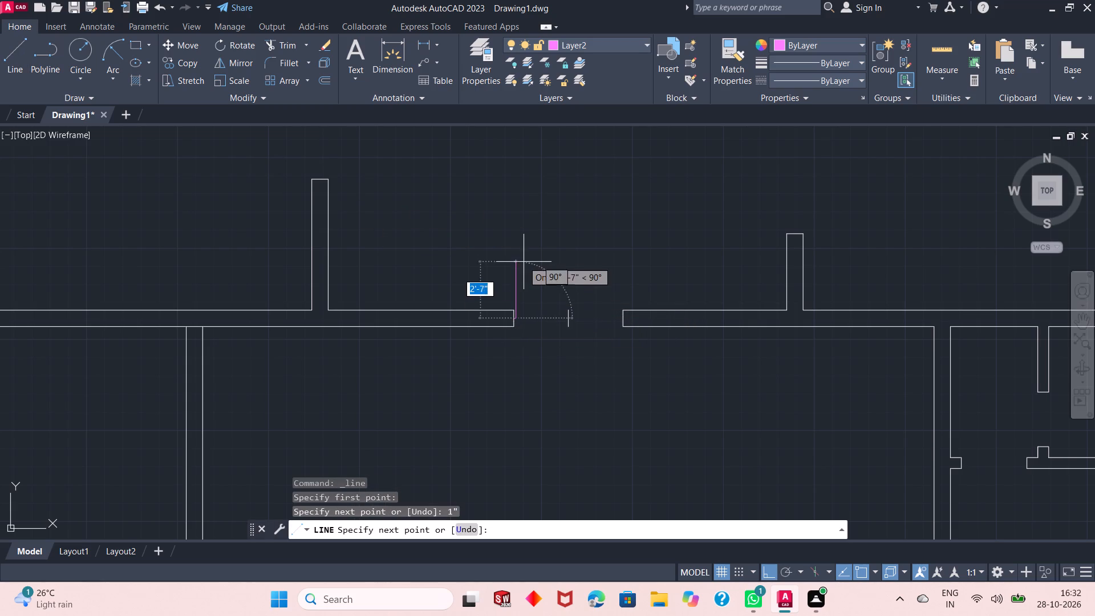
pyautogui.write('2\'6"')
pyautogui.press('Return')
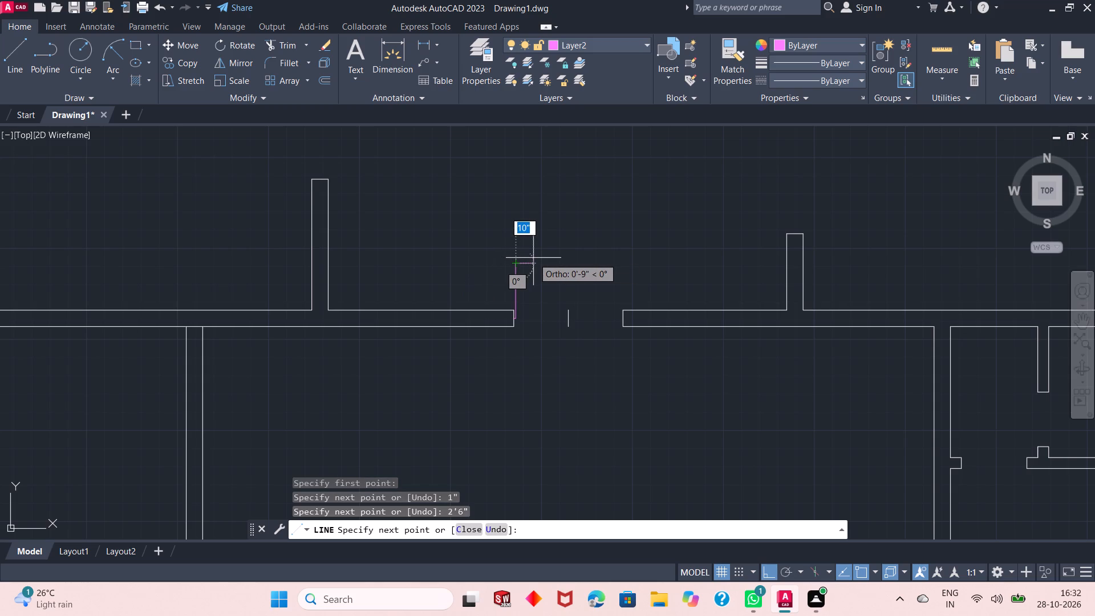
pyautogui.write('1"')
pyautogui.press('Return')
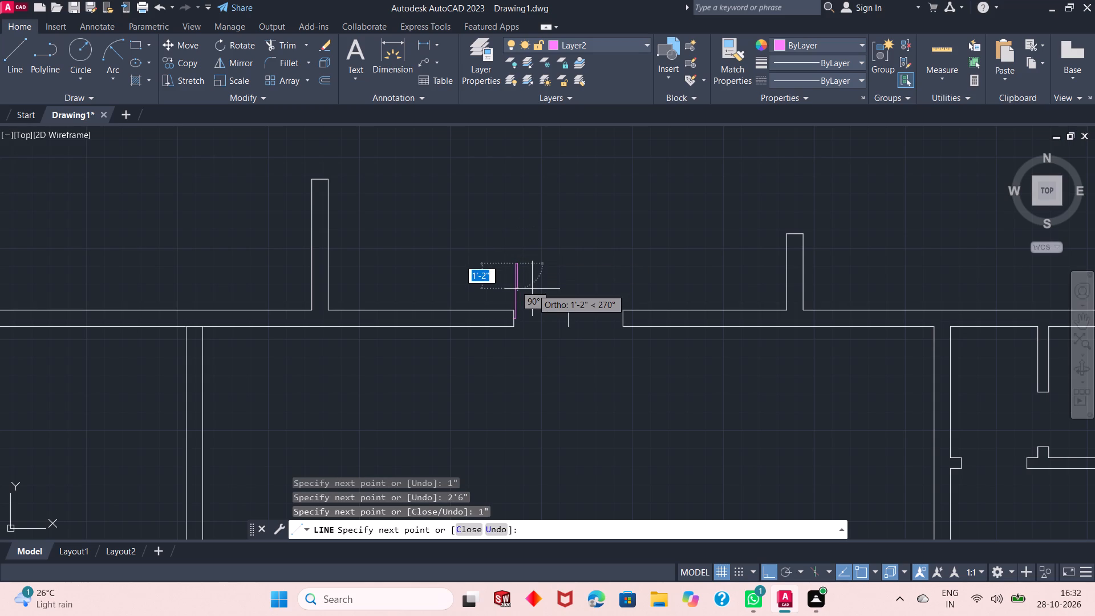
pyautogui.write("2'6")
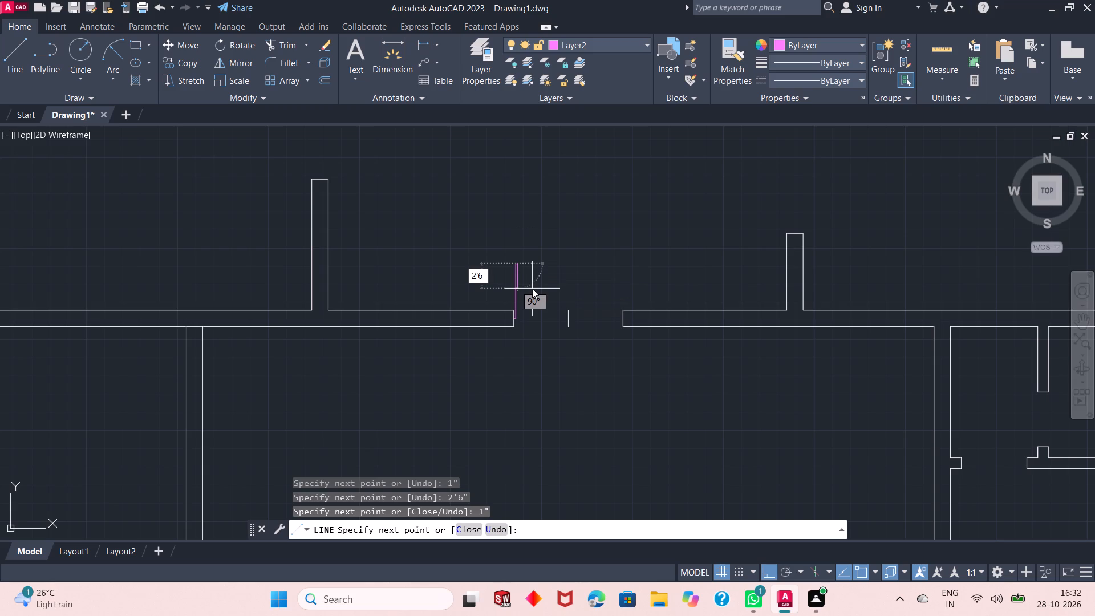
pyautogui.hotkey('shift', '"')
pyautogui.press('Return')
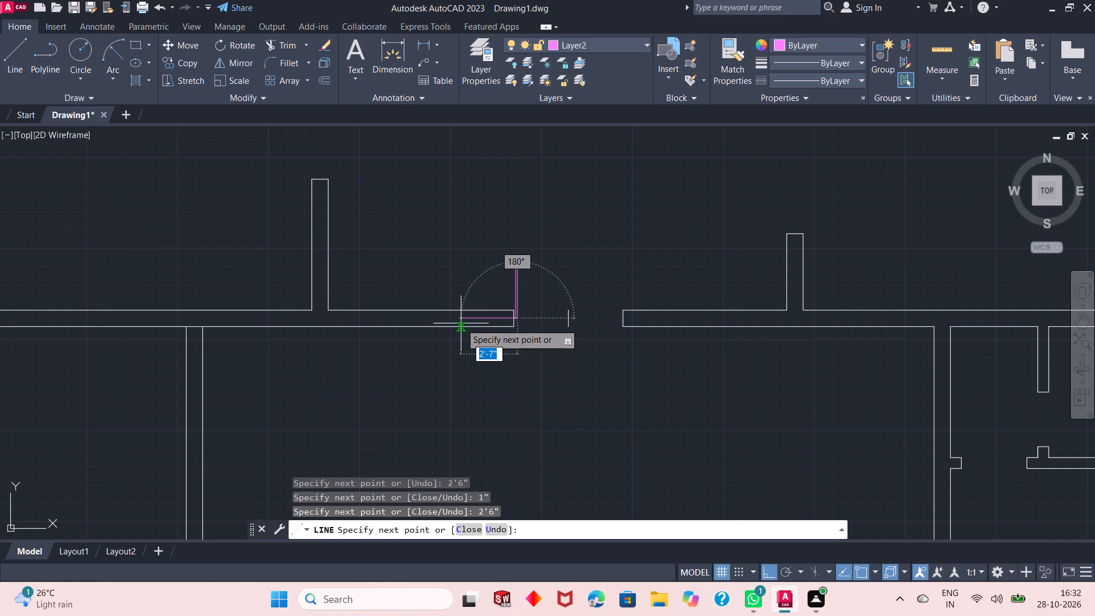
pyautogui.press('1')
pyautogui.hotkey('shift', '"')
pyautogui.press('Return')
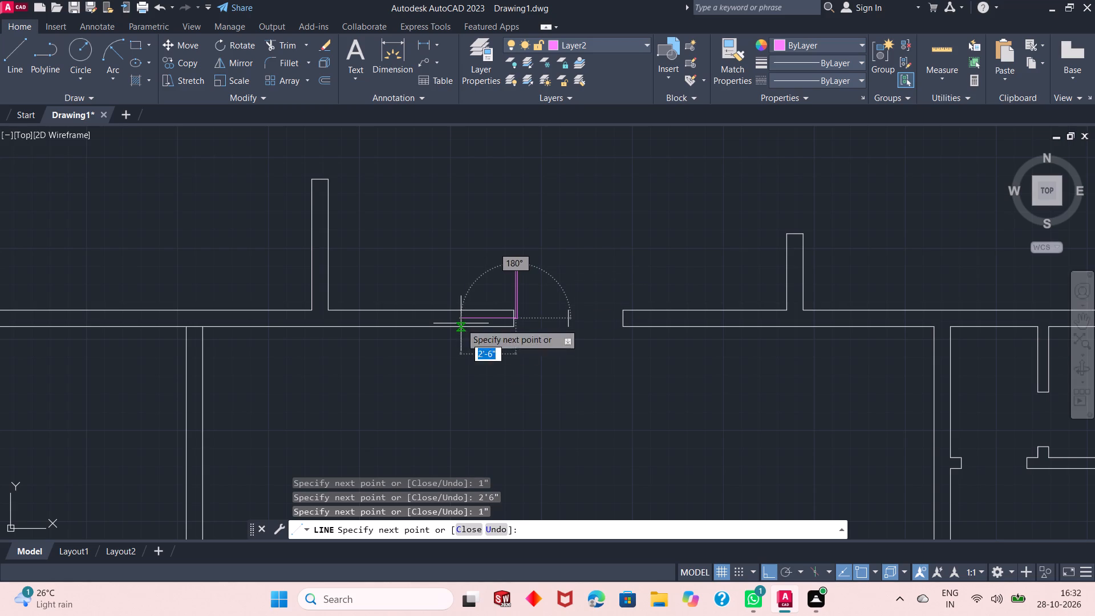
pyautogui.press('Return')
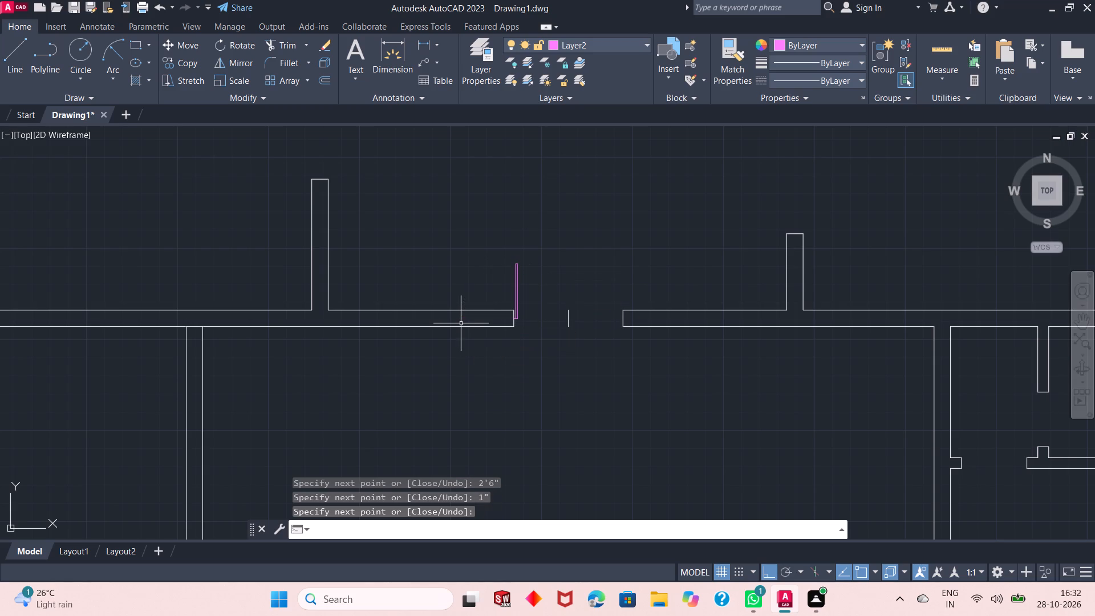
# Draw a 2'6" by 1" leaf extending north, 1" west of the east jamb's midpoint at the same double-door opening.
pyautogui.press('space')
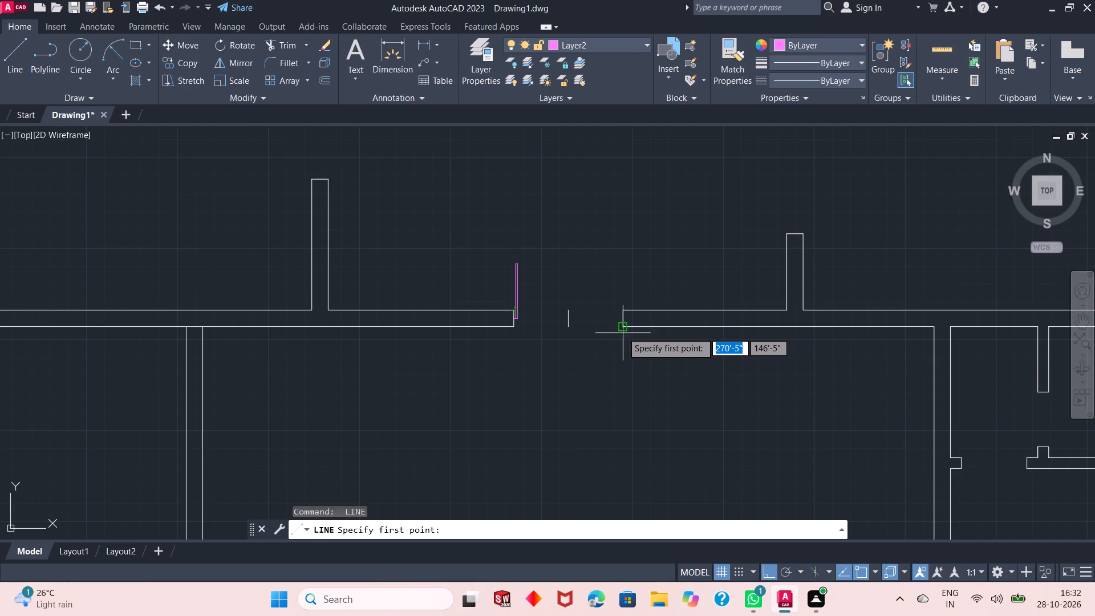
pyautogui.click(620, 319)
pyautogui.write('1"')
pyautogui.press('Return')
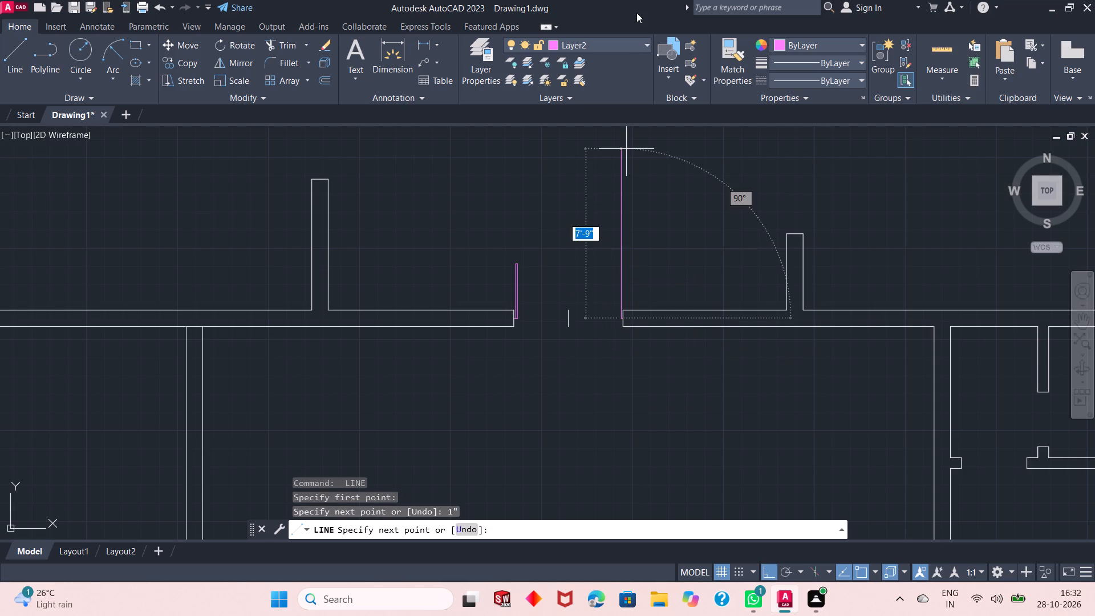
pyautogui.write("2'")
pyautogui.write('6"')
pyautogui.press('Return')
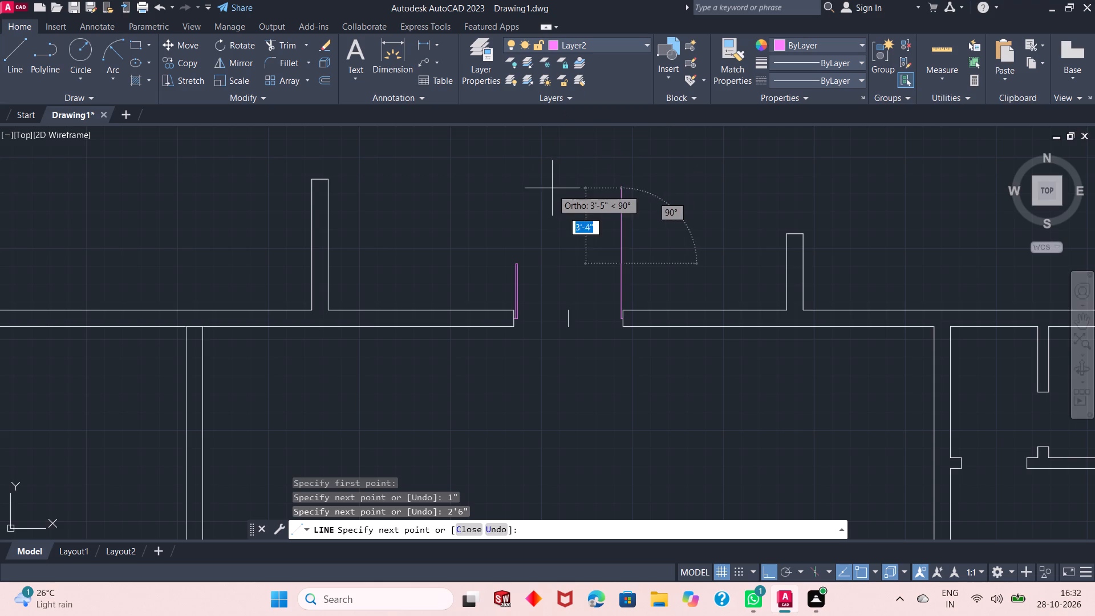
pyautogui.write('1"')
pyautogui.press('Return')
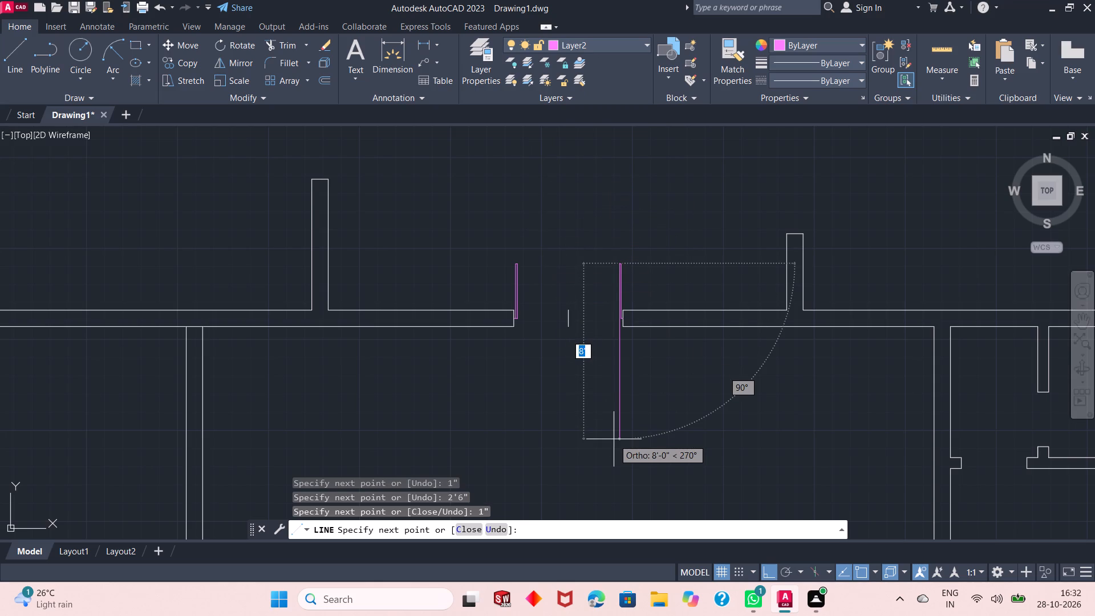
pyautogui.write('2\'6"')
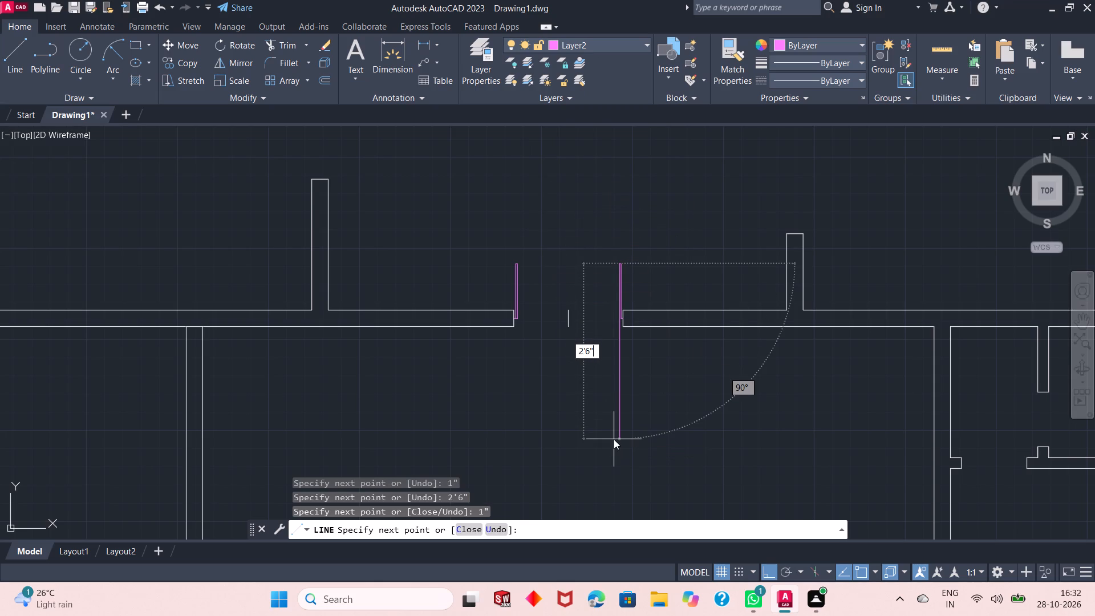
pyautogui.press('Return')
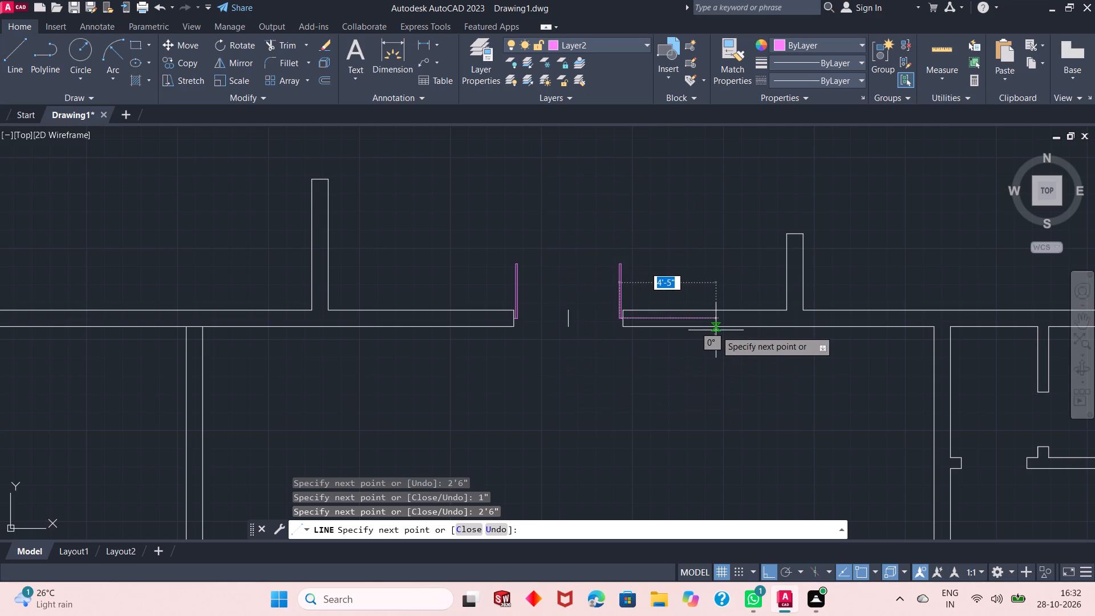
pyautogui.write('1"')
pyautogui.press('Return')
pyautogui.press('Return')
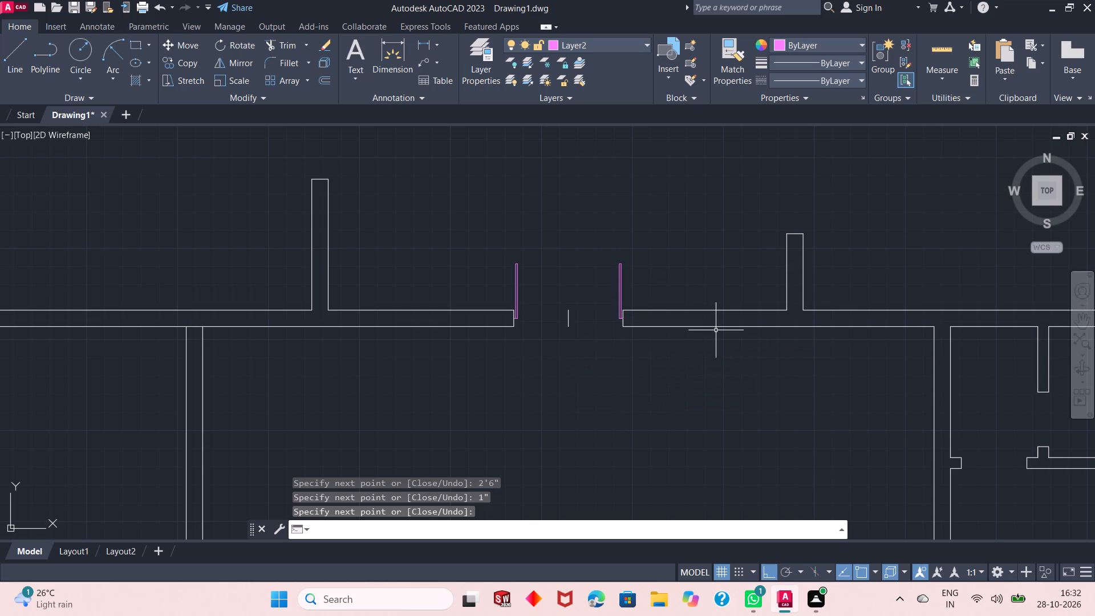
# Draw the east leaf's swing arc from its inner top corner to the midpoint of the opening's centre line with a 2'6" radius.
pyautogui.click(113, 56)
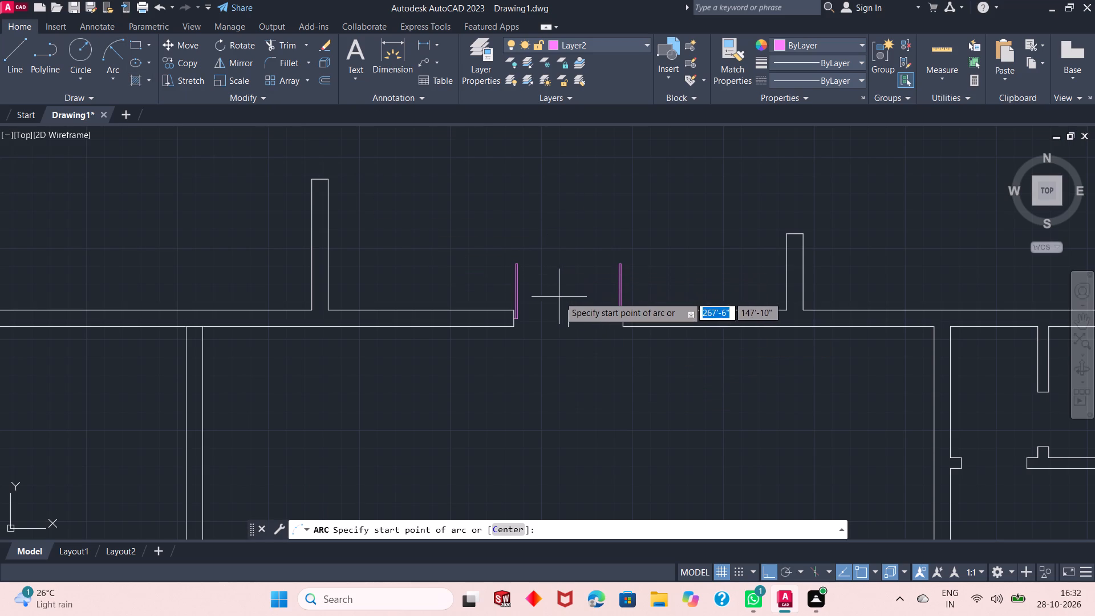
pyautogui.keyDown('ctrl'); pyautogui.scroll(2, 591, 292); pyautogui.keyUp('ctrl')
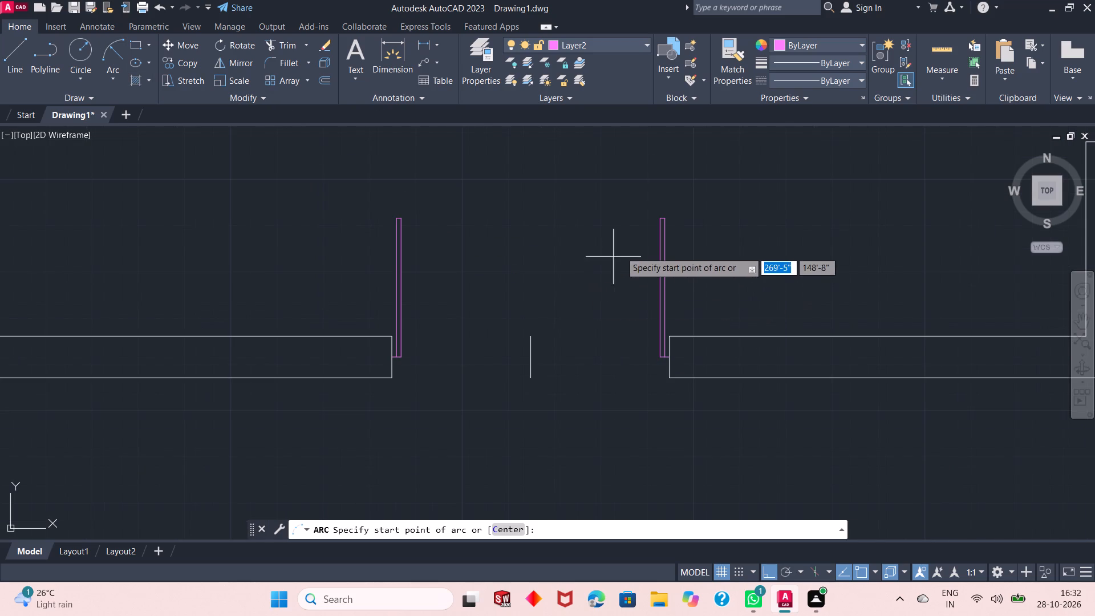
pyautogui.moveTo(659, 221); pyautogui.dragTo(596, 287)
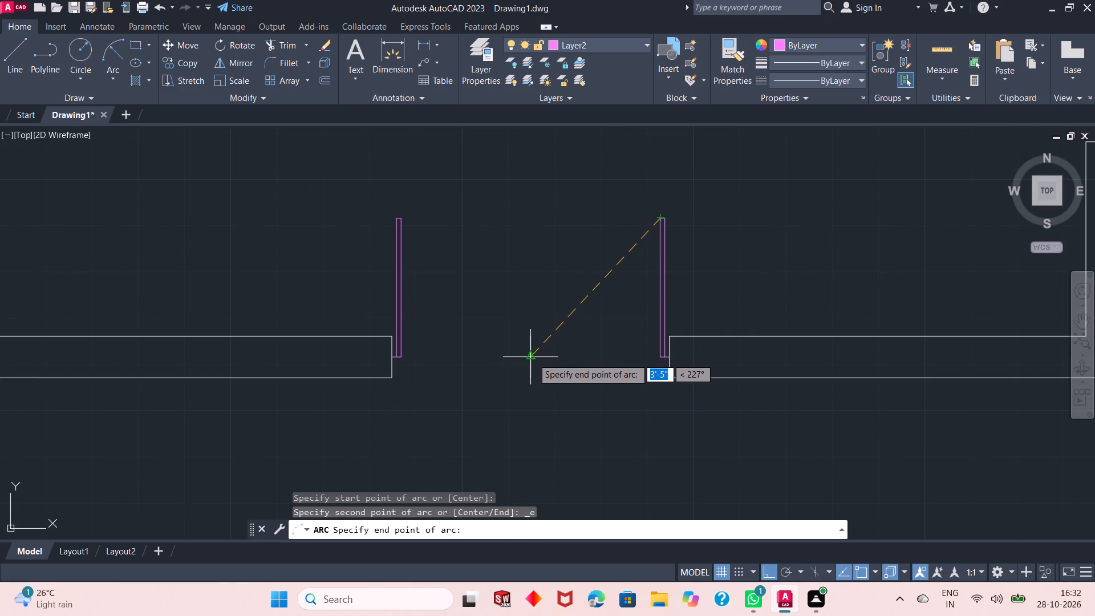
pyautogui.click(533, 358)
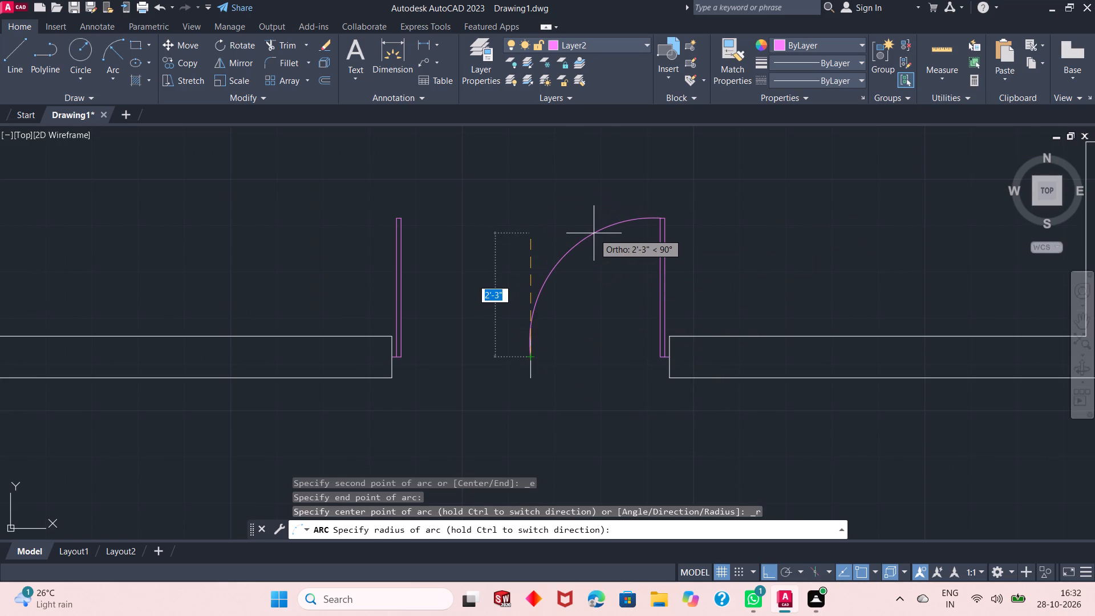
pyautogui.write('2\'6"')
pyautogui.press('Return')
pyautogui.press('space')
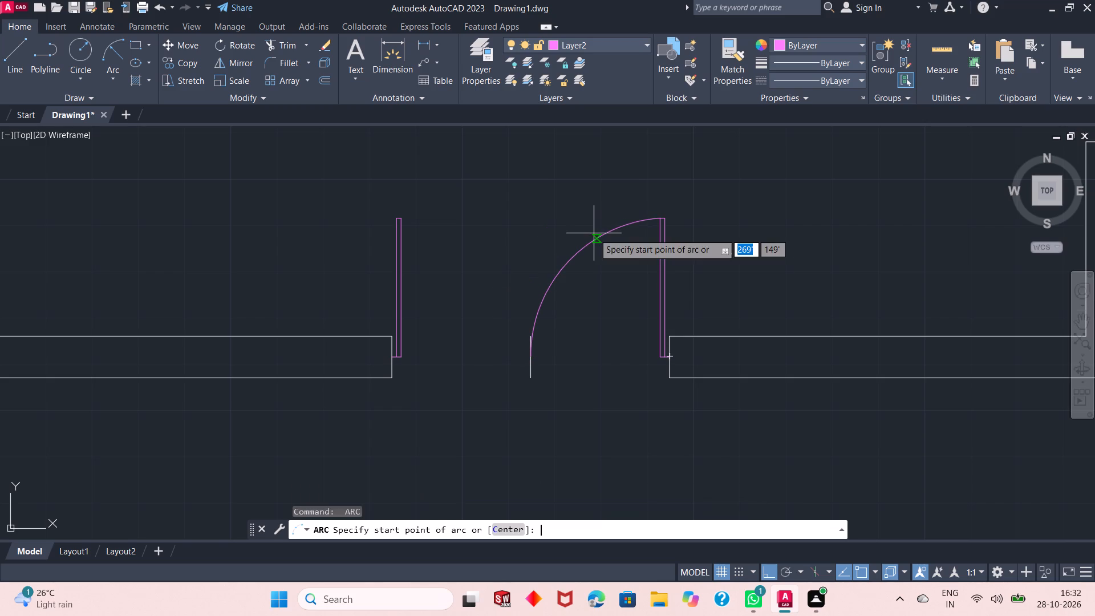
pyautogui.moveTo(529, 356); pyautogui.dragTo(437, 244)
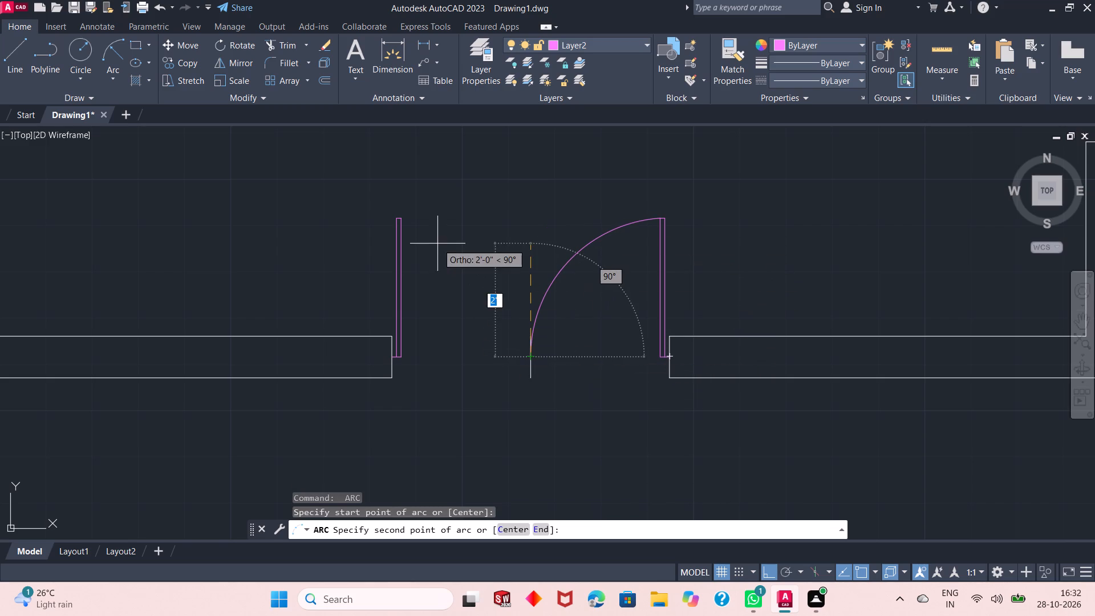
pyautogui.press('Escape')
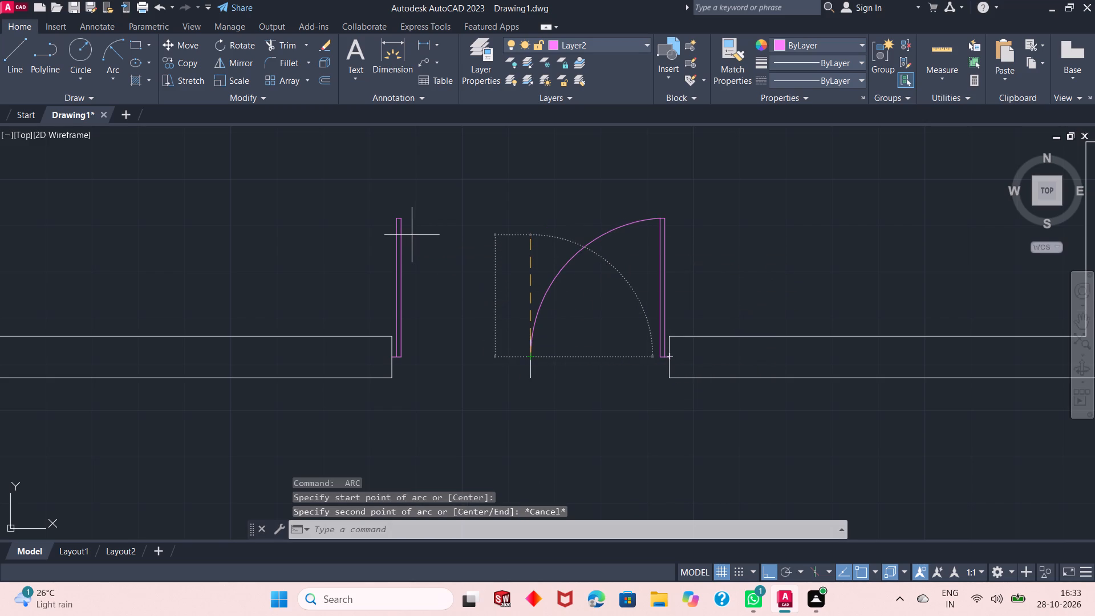
# Draw the west leaf's swing arc from the midpoint of the opening's centre line to the leaf's inner top corner with a 2'6" radius.
pyautogui.click(115, 51)
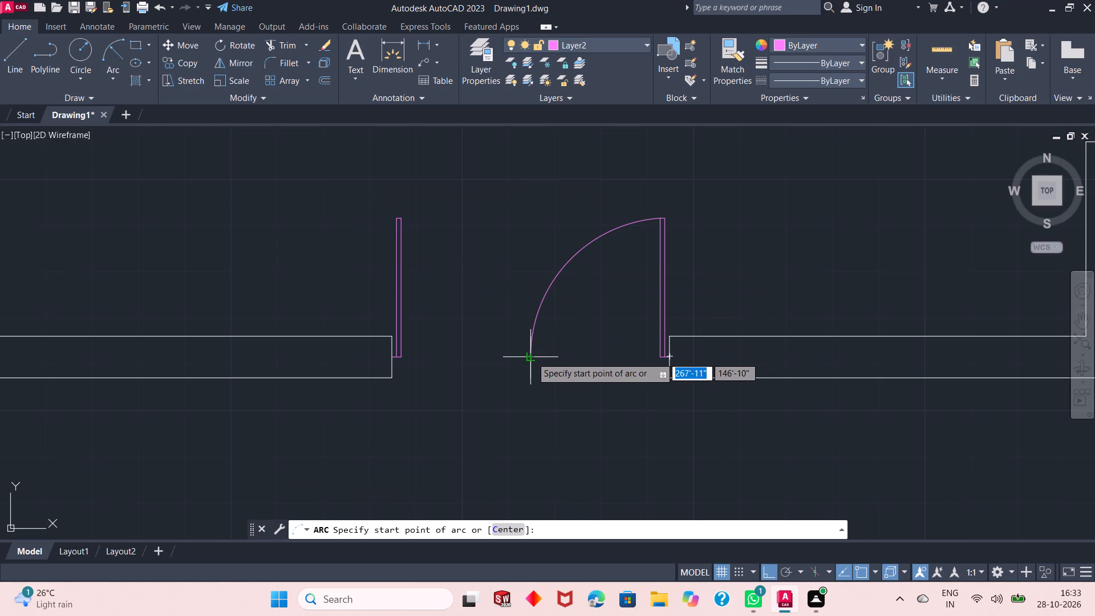
pyautogui.click(532, 357)
pyautogui.click(406, 217)
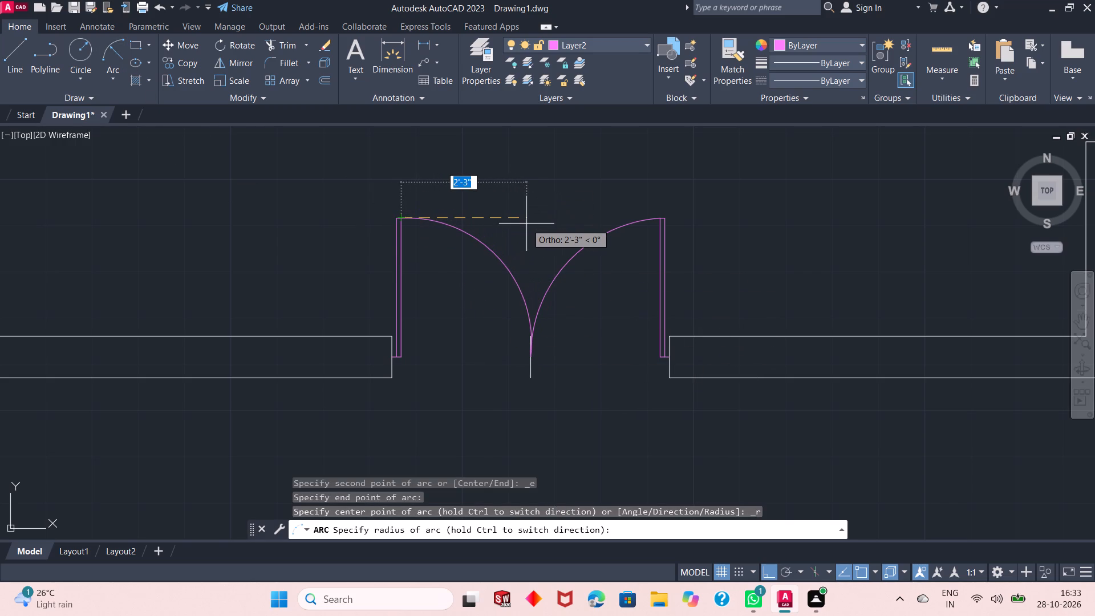
pyautogui.press('3')
pyautogui.press('BackSpace')
pyautogui.write('2\'6"')
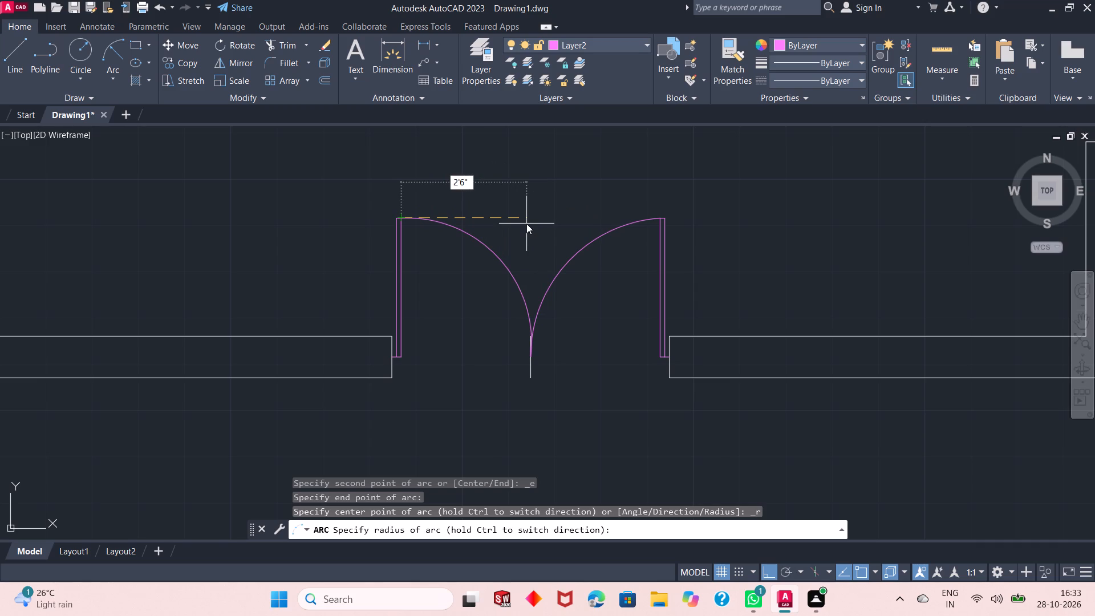
pyautogui.press('Return')
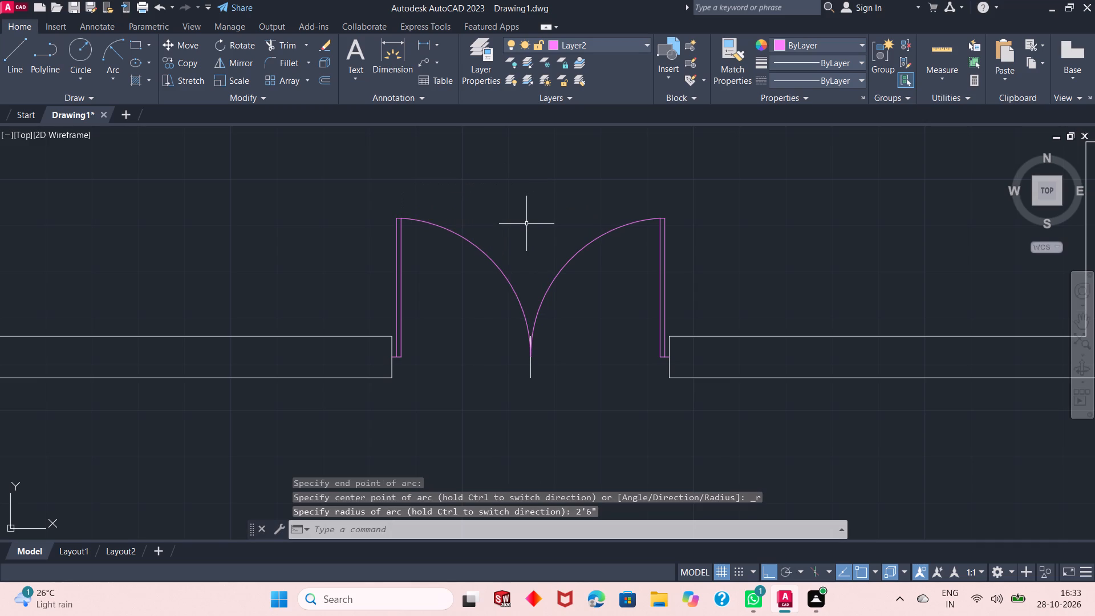
# Erase the short vertical centre line in the double-door opening.
pyautogui.click(549, 374)
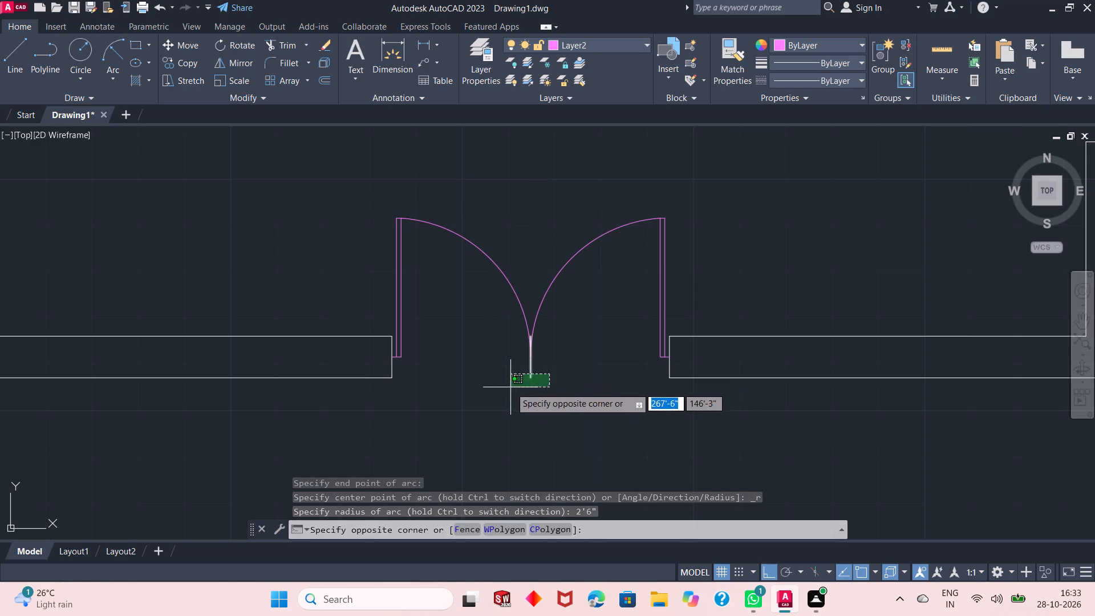
pyautogui.click(510, 387)
pyautogui.rightClick(526, 224)
pyautogui.click(563, 304)
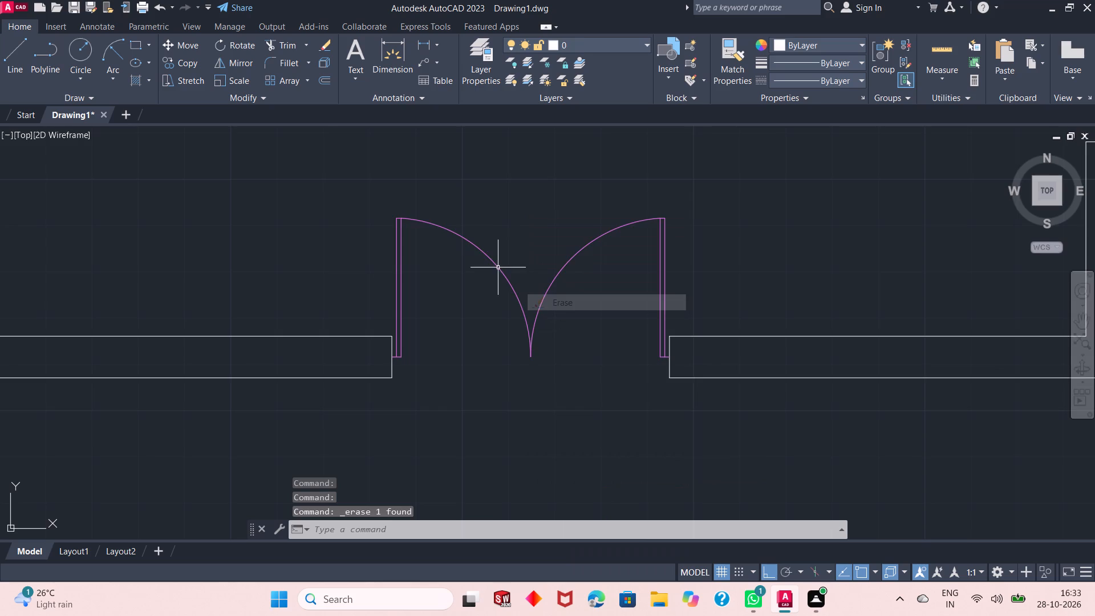
# Start a line for the door leaf at the opening in the west wall of the small room northeast of the central room.
pyautogui.scroll(-3, 489, 249)
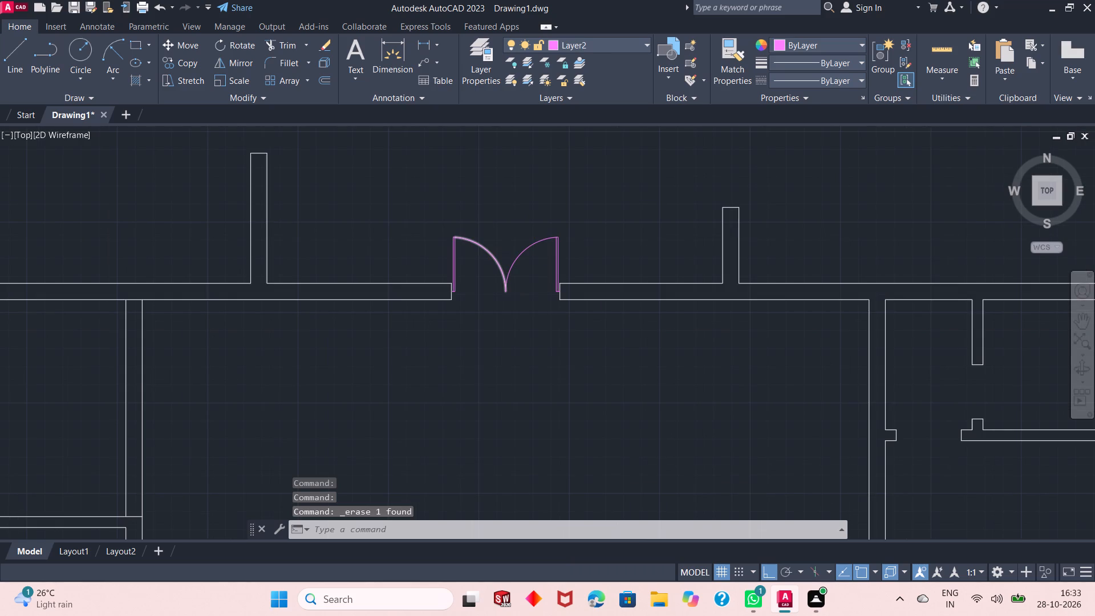
pyautogui.scroll(-1, 609, 264)
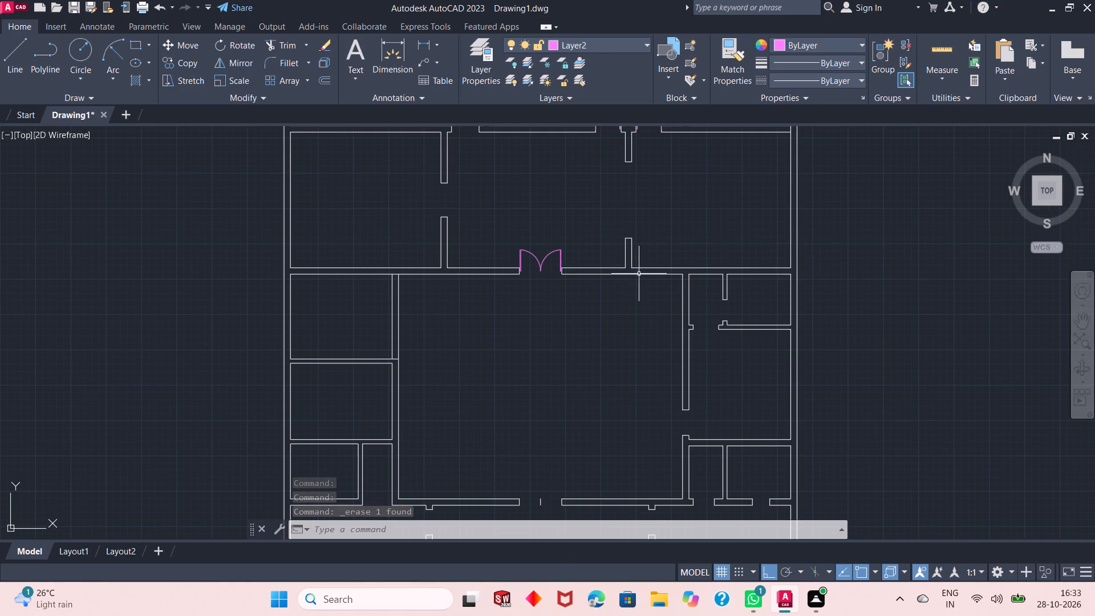
pyautogui.scroll(2, 765, 315)
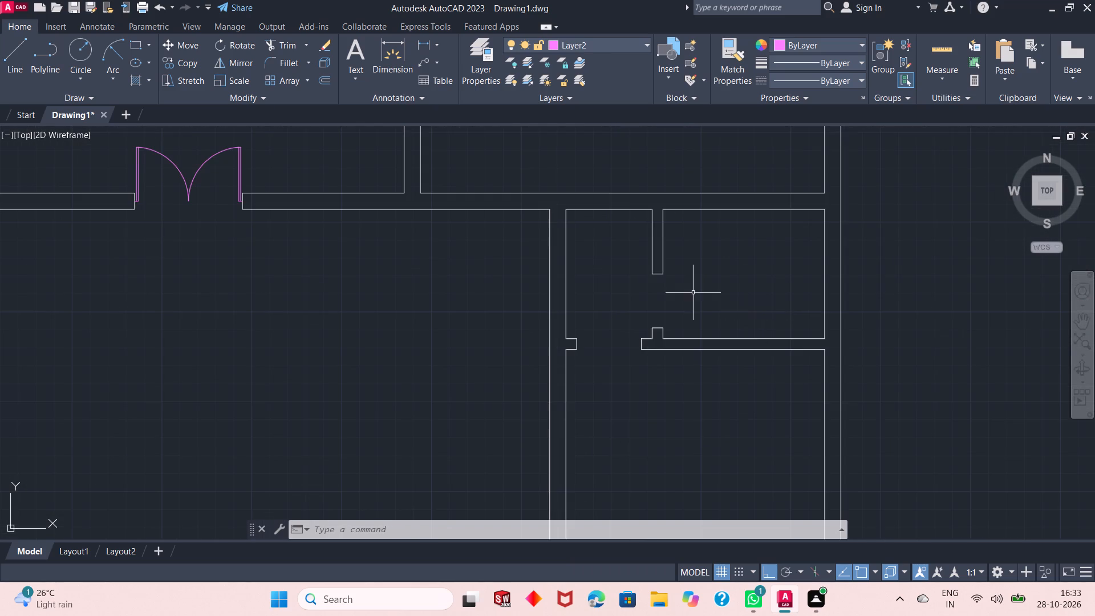
pyautogui.scroll(2, 684, 291)
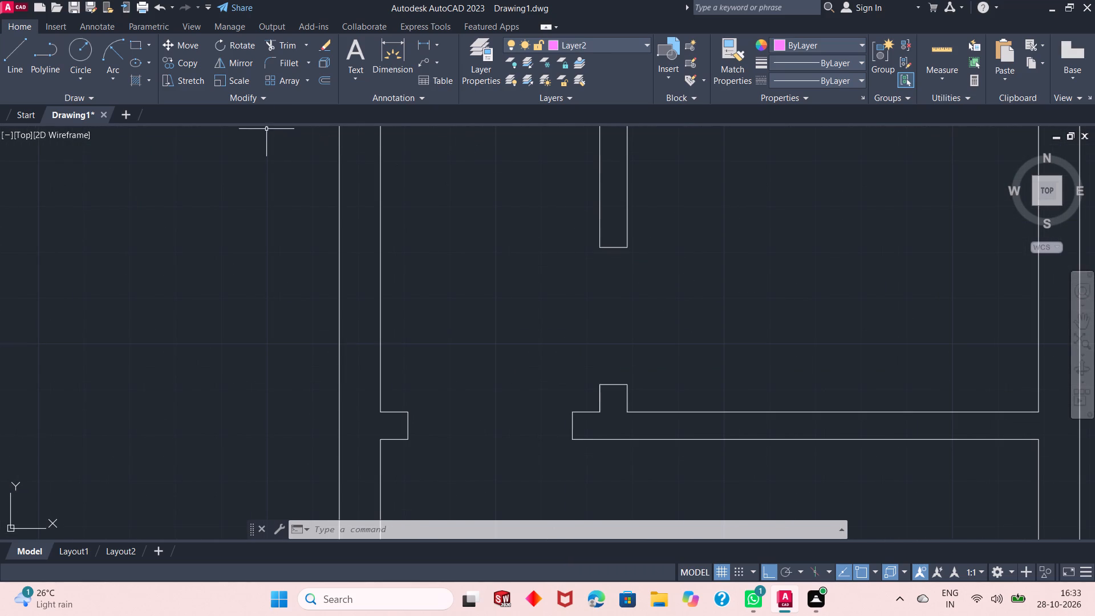
pyautogui.click(16, 59)
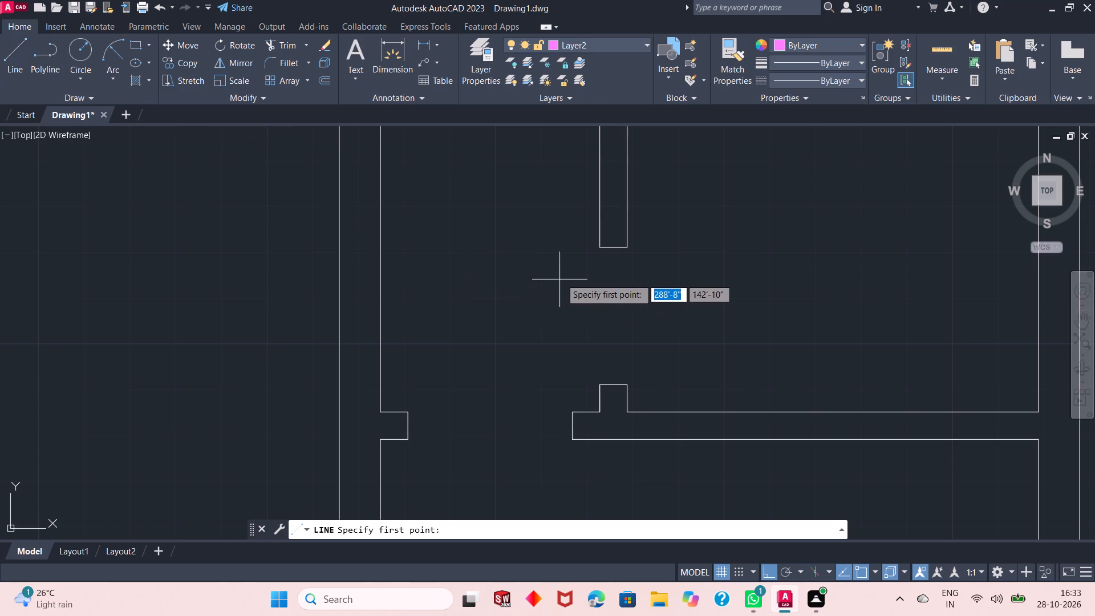
pyautogui.scroll(1, 620, 266)
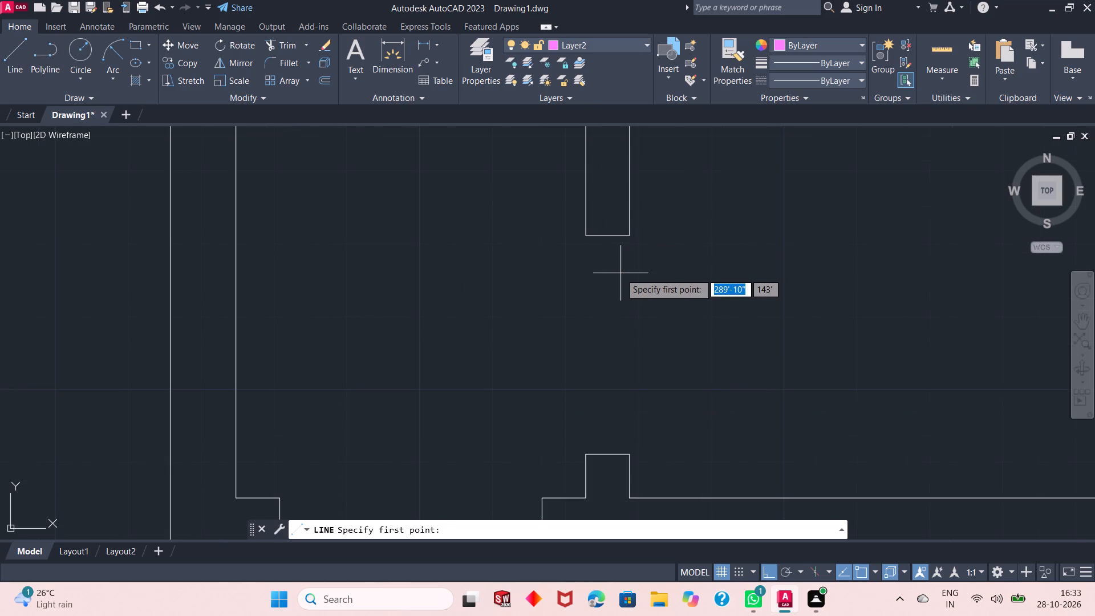
pyautogui.scroll(-1, 619, 274)
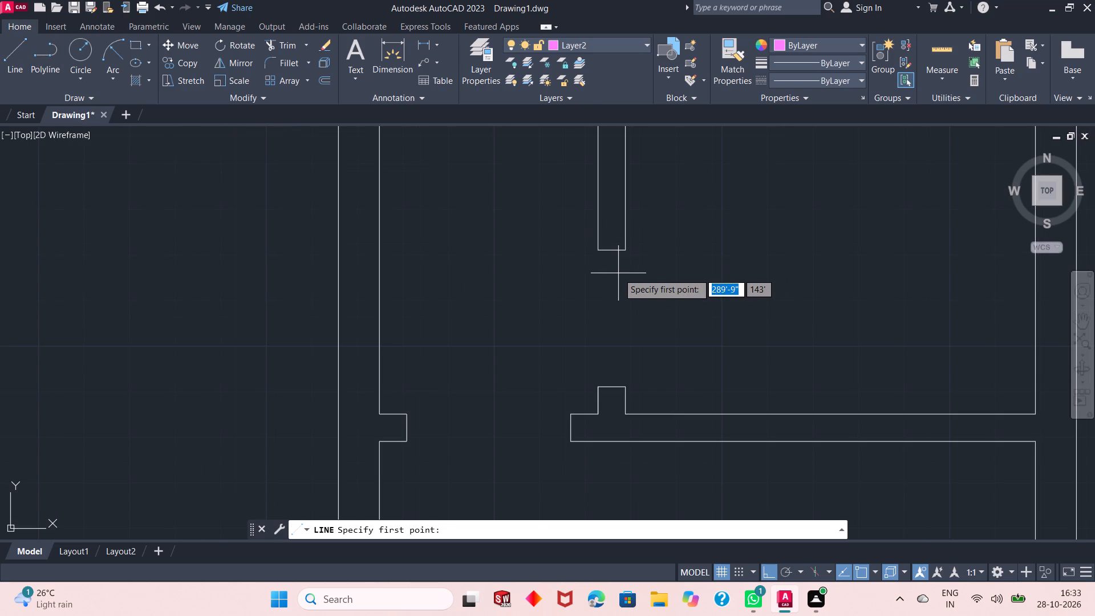
pyautogui.scroll(1, 633, 326)
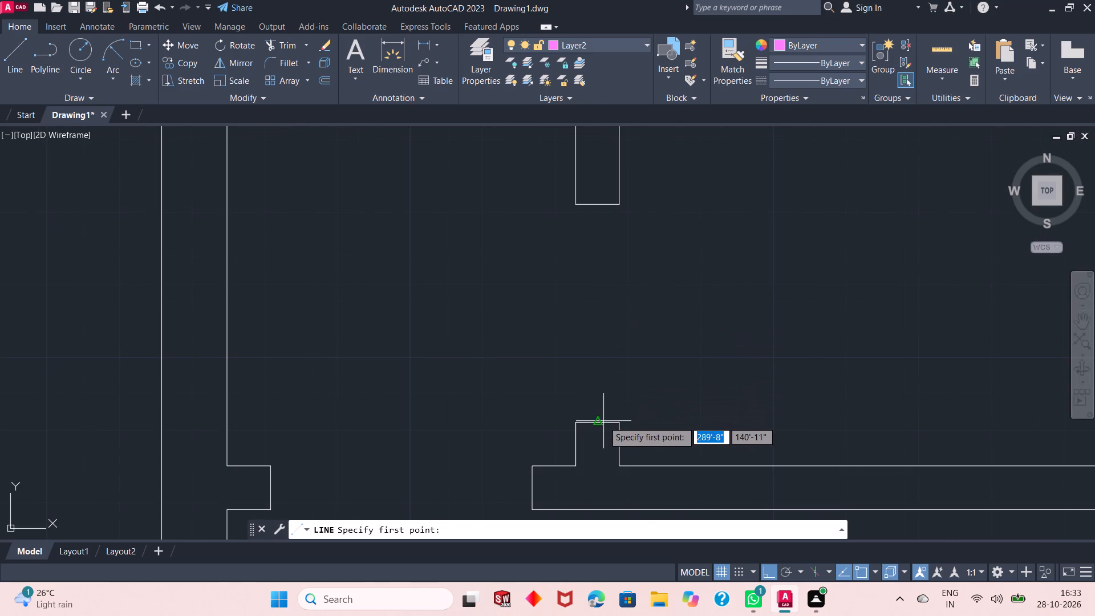
# Draw a 2'6" by 1" door leaf with lines, starting from the lower jamb's midpoint with a 1" upward segment.
pyautogui.click(596, 422)
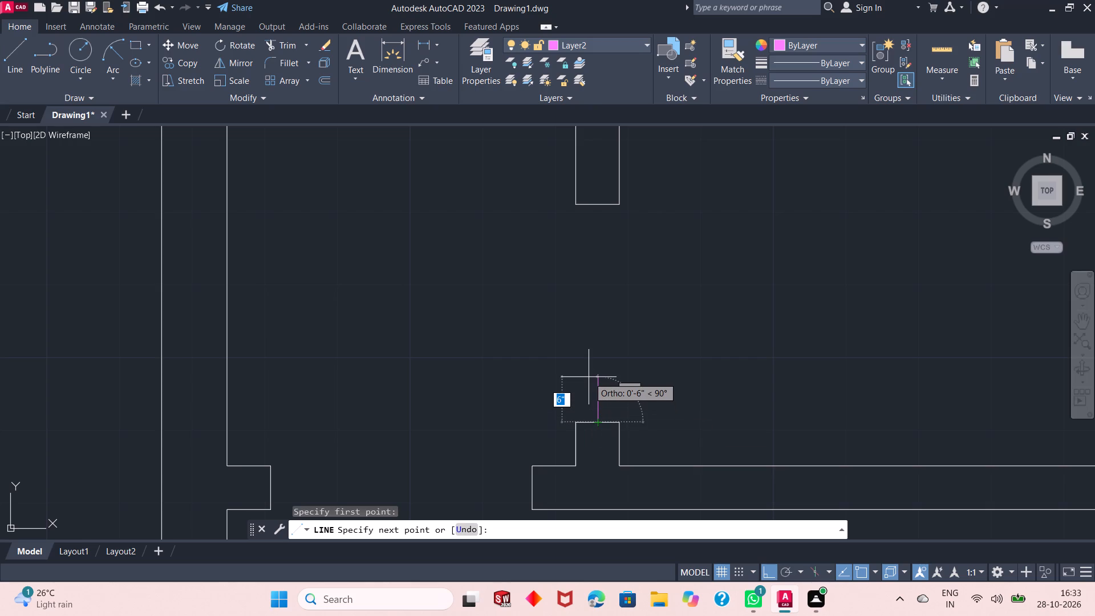
pyautogui.write('1"')
pyautogui.press('Return')
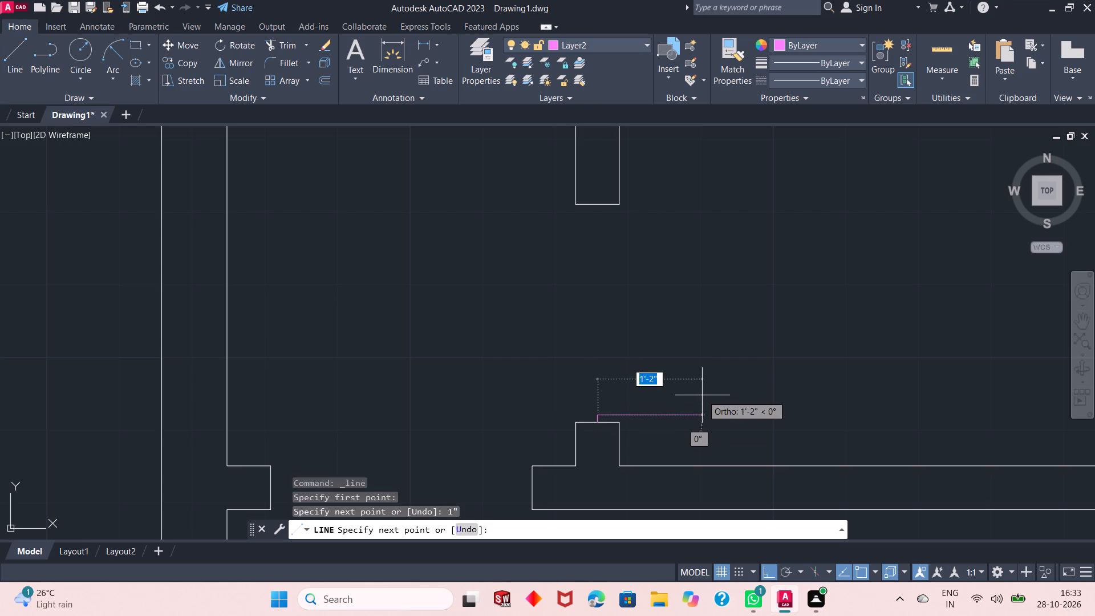
pyautogui.write("2'6")
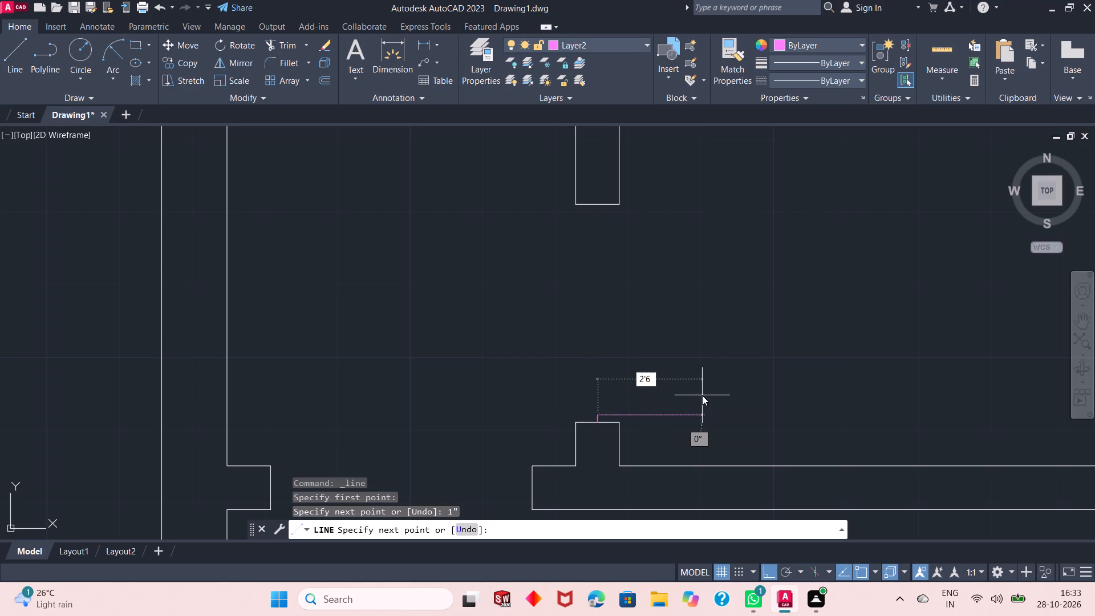
pyautogui.hotkey('shift', '"')
pyautogui.press('Return')
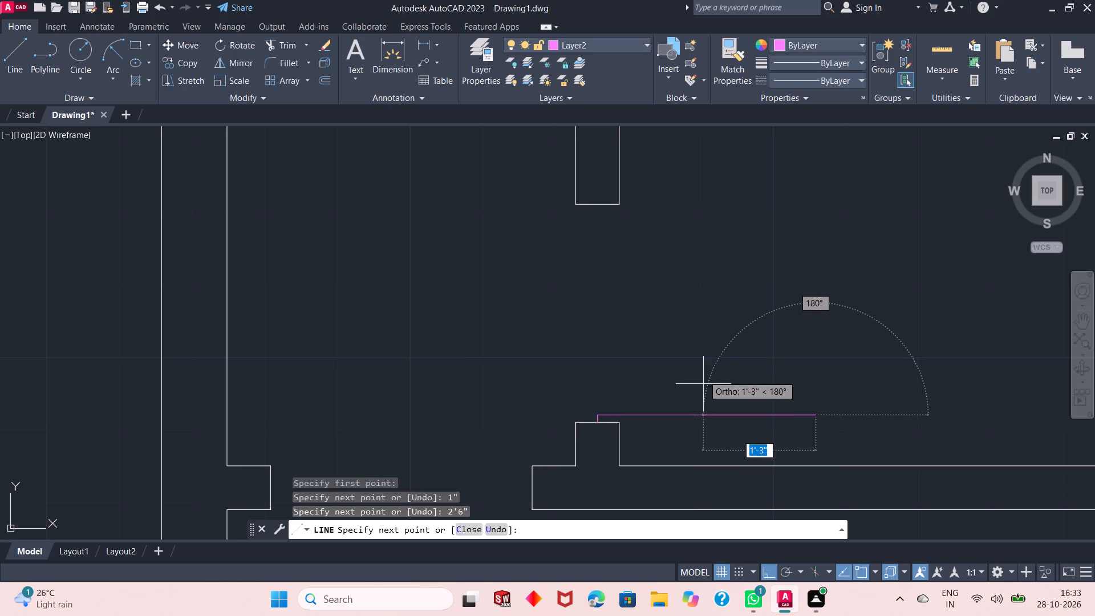
pyautogui.write('1"')
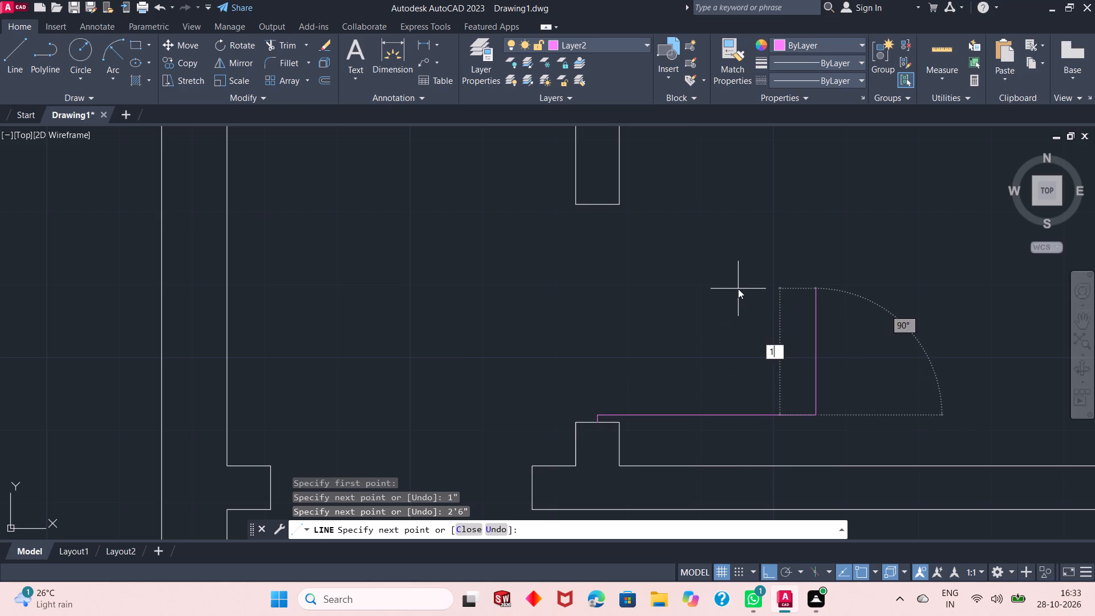
pyautogui.press('Return')
pyautogui.write('2\'6"')
pyautogui.press('Return')
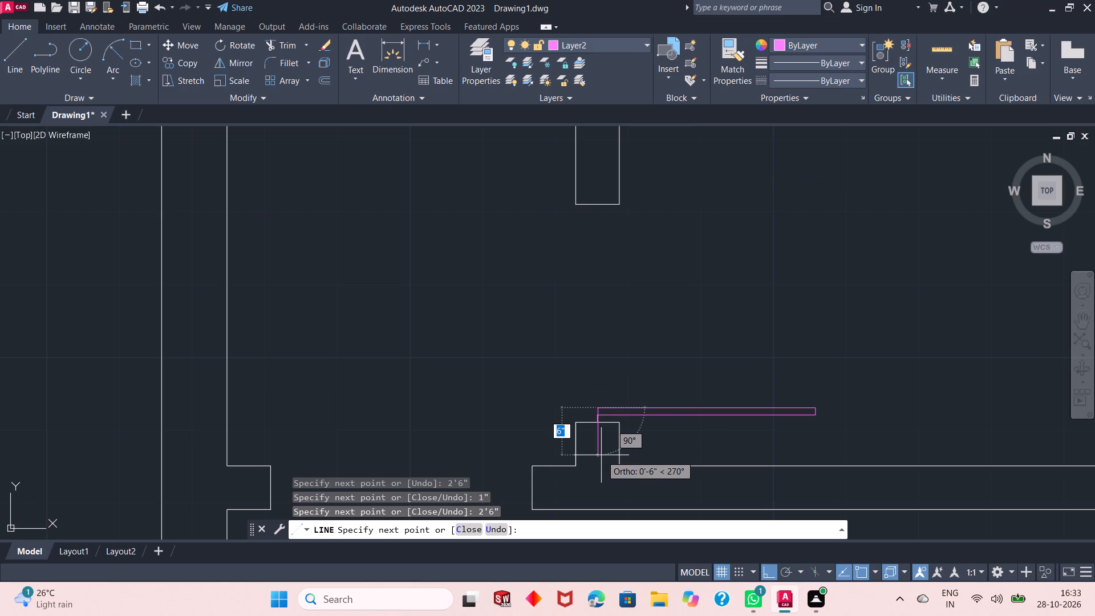
pyautogui.write('1"')
pyautogui.press('Return')
pyautogui.press('Return')
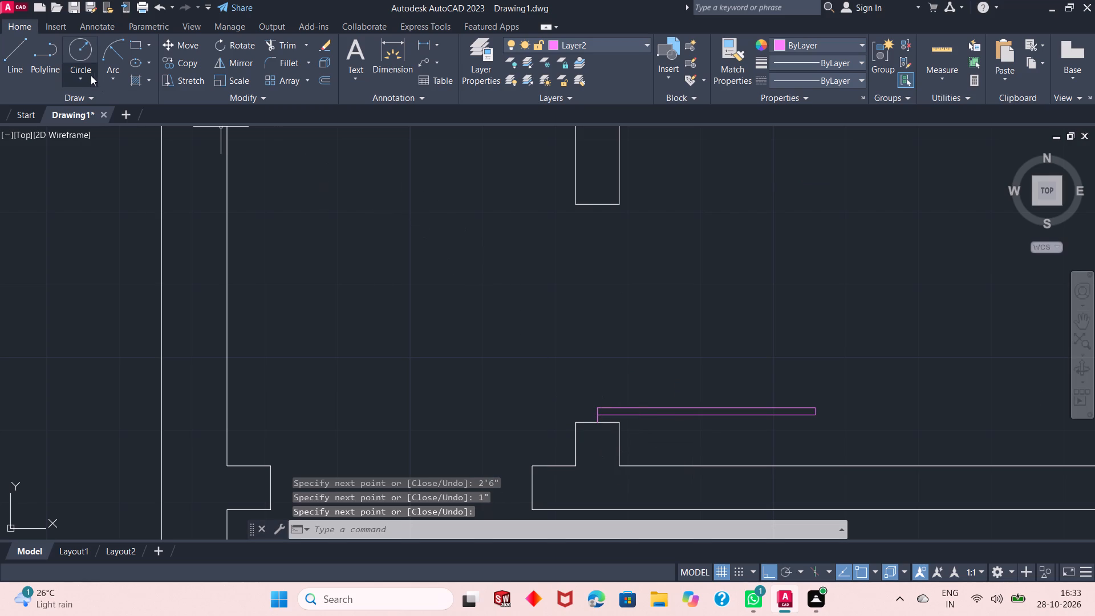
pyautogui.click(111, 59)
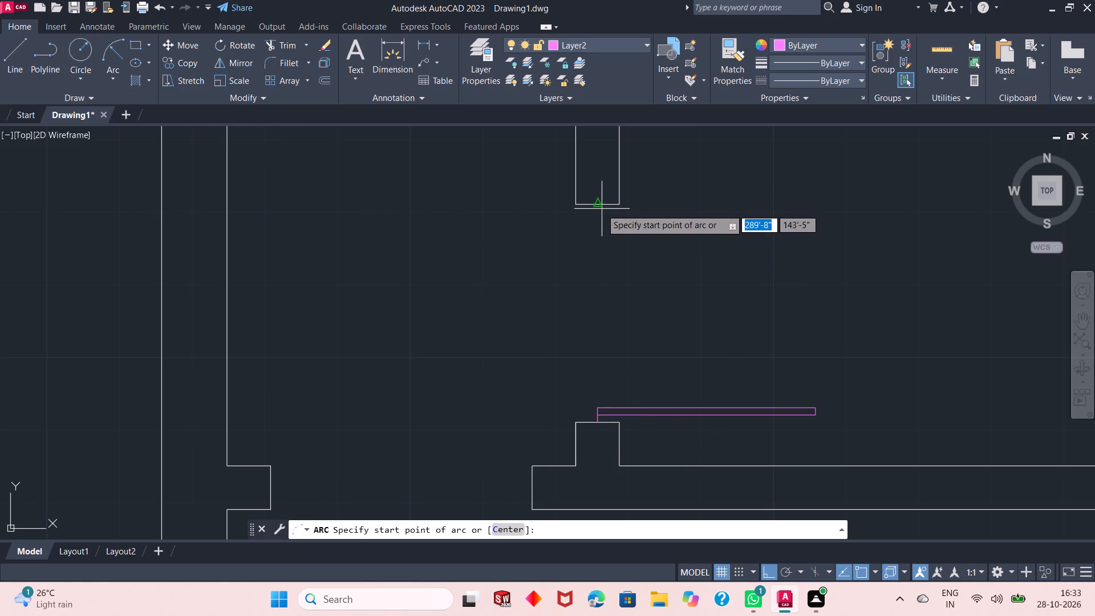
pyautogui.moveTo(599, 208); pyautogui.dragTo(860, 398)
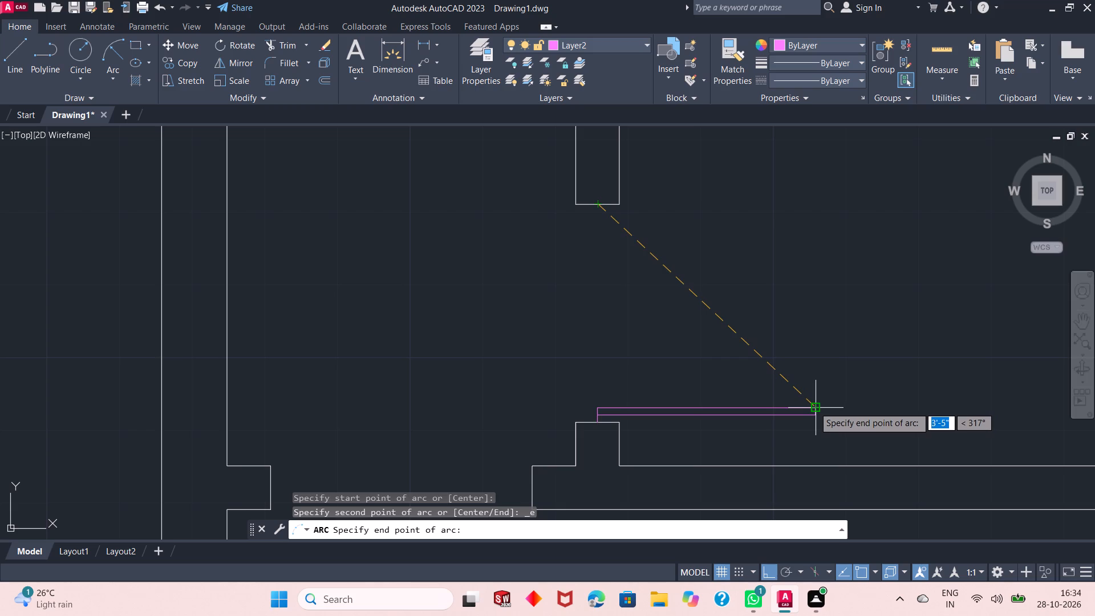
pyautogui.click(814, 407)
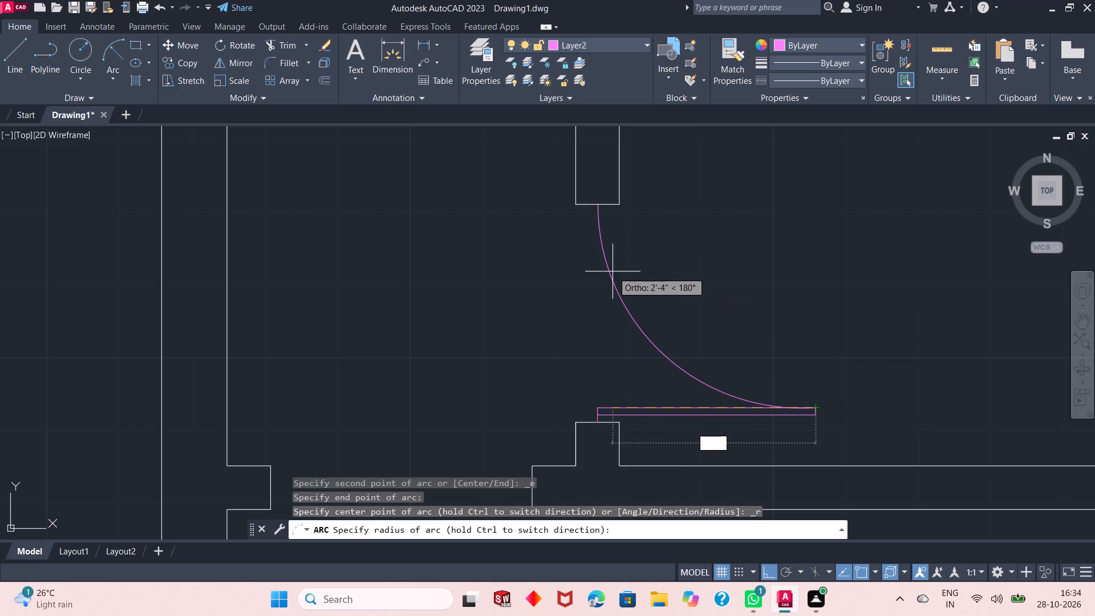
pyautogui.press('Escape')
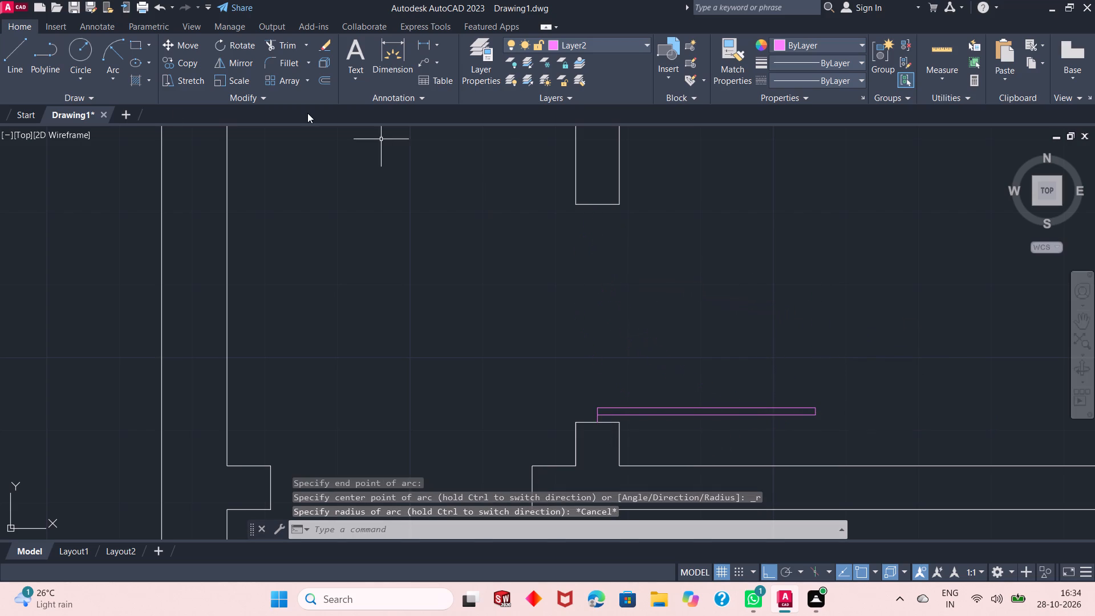
# Draw the door swing as a start-end-radius arc from the leaf's upper free corner to the opposite jamb's midpoint, radius 2'6".
pyautogui.click(115, 47)
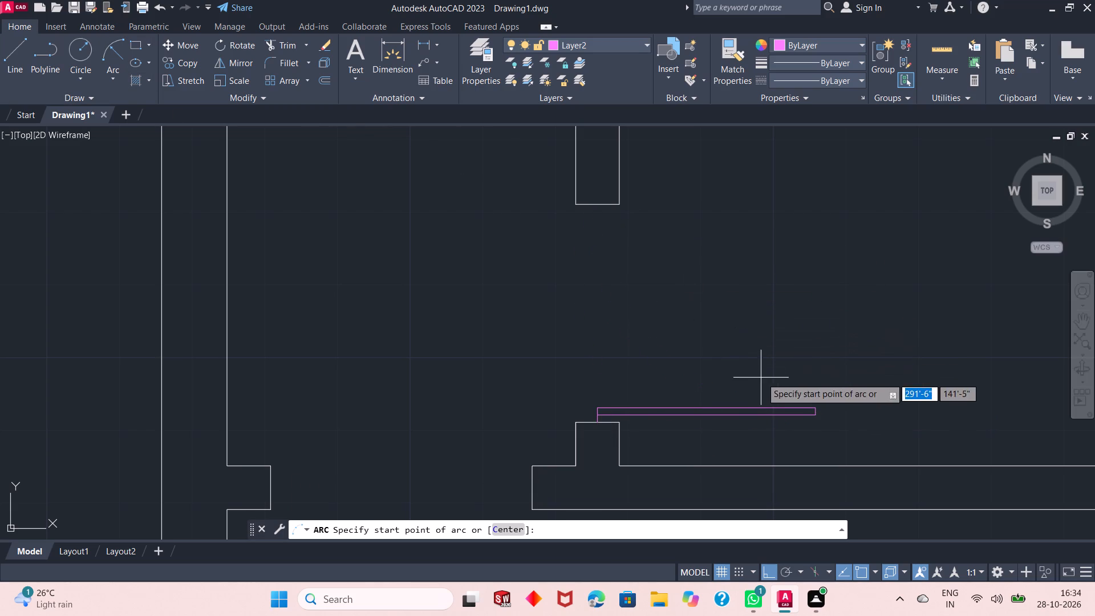
pyautogui.moveTo(817, 404); pyautogui.dragTo(613, 210)
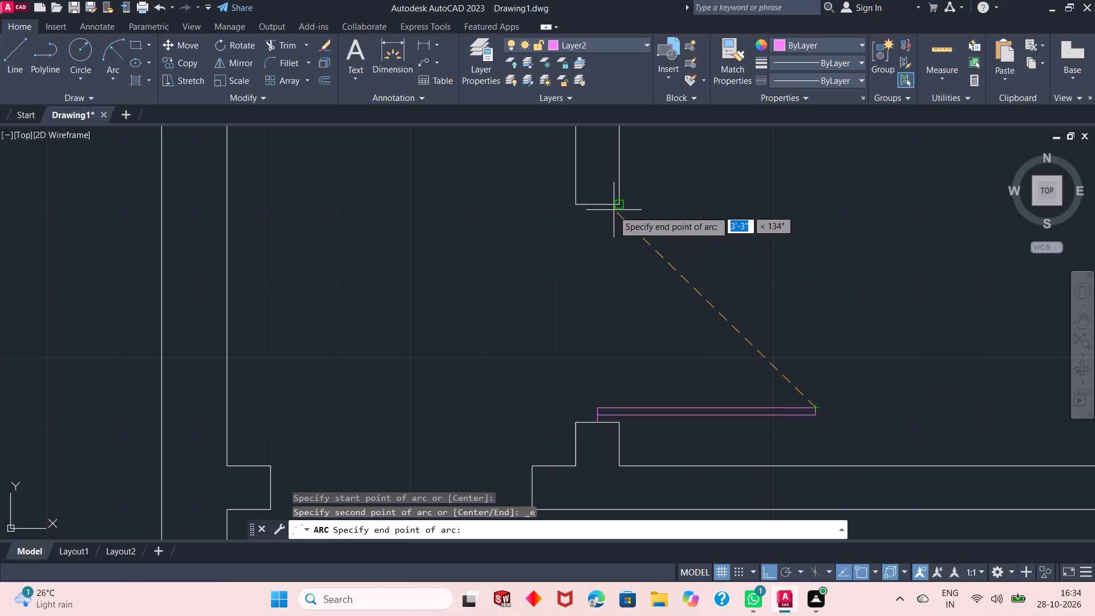
pyautogui.moveTo(613, 210); pyautogui.dragTo(598, 205)
pyautogui.click(598, 205)
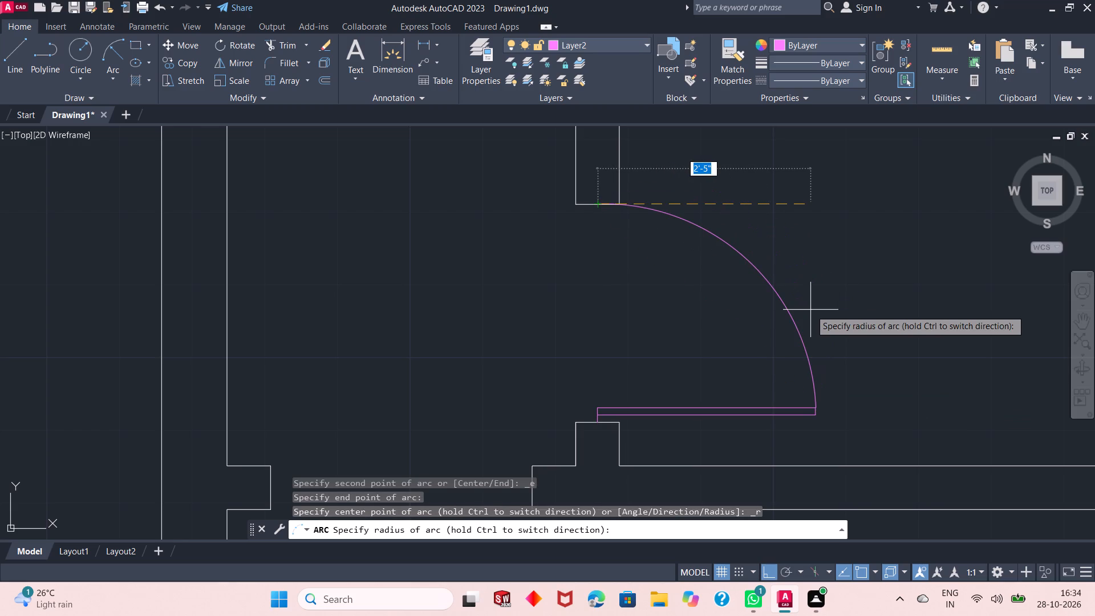
pyautogui.press('2')
pyautogui.press("'")
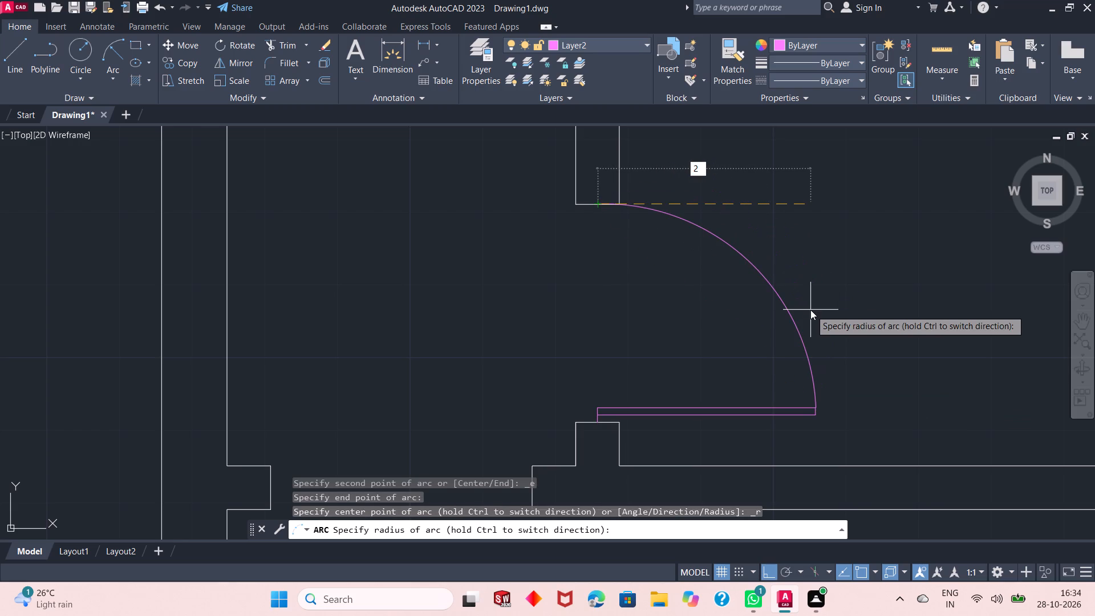
pyautogui.press('6')
pyautogui.hotkey('shift', '"')
pyautogui.press('Return')
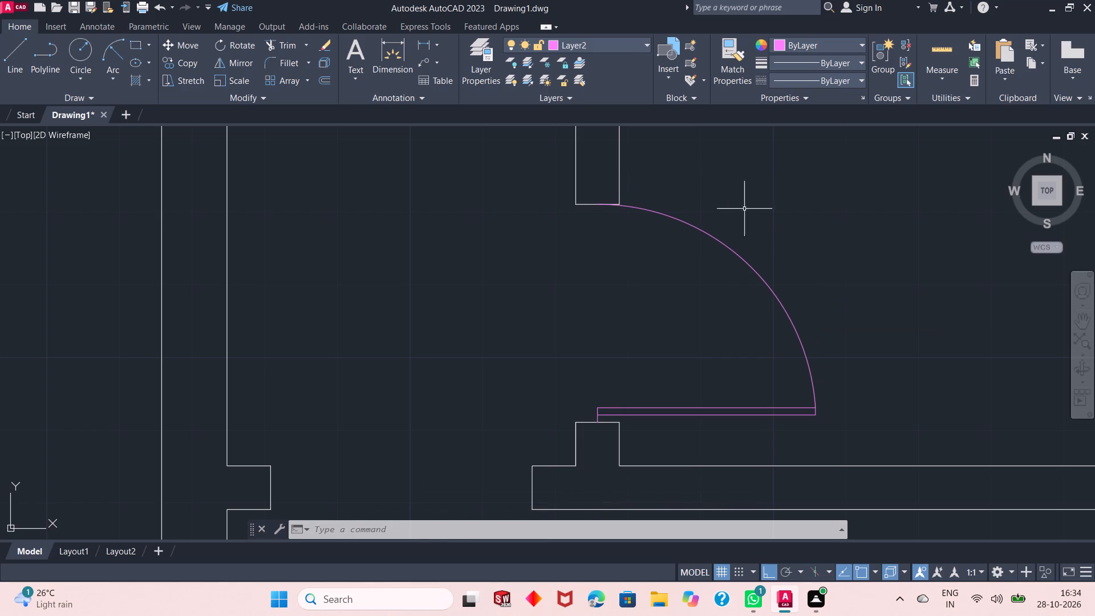
# On layer 0, draw a jamb line across the narrow wall east of the small southwest room, 6" above the room's lower inner corner.
pyautogui.scroll(-4, 739, 197)
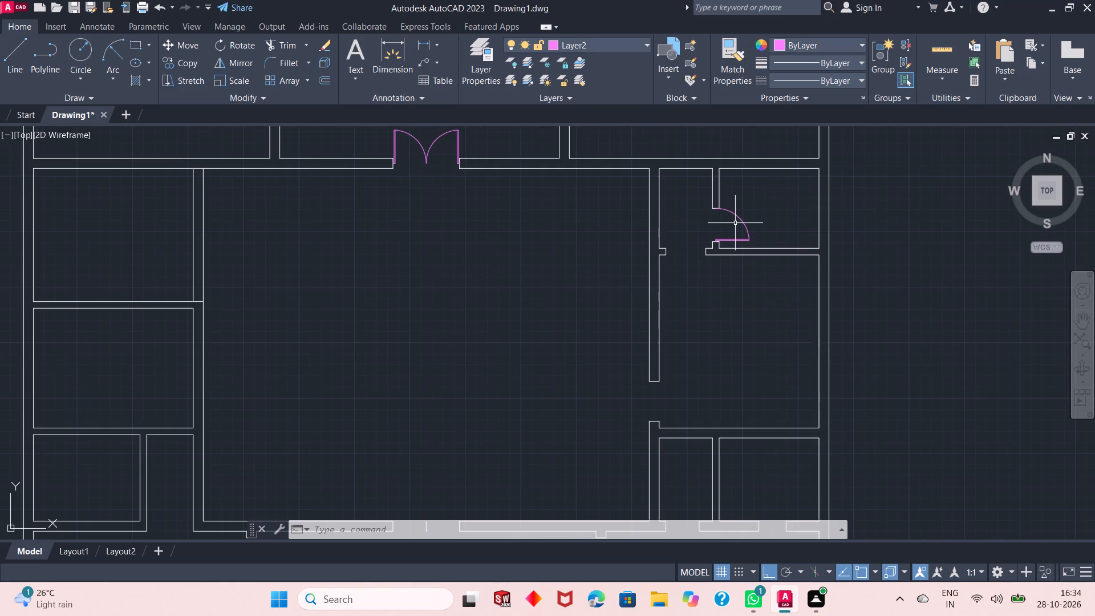
pyautogui.scroll(-1, 735, 221)
pyautogui.scroll(1, 688, 314)
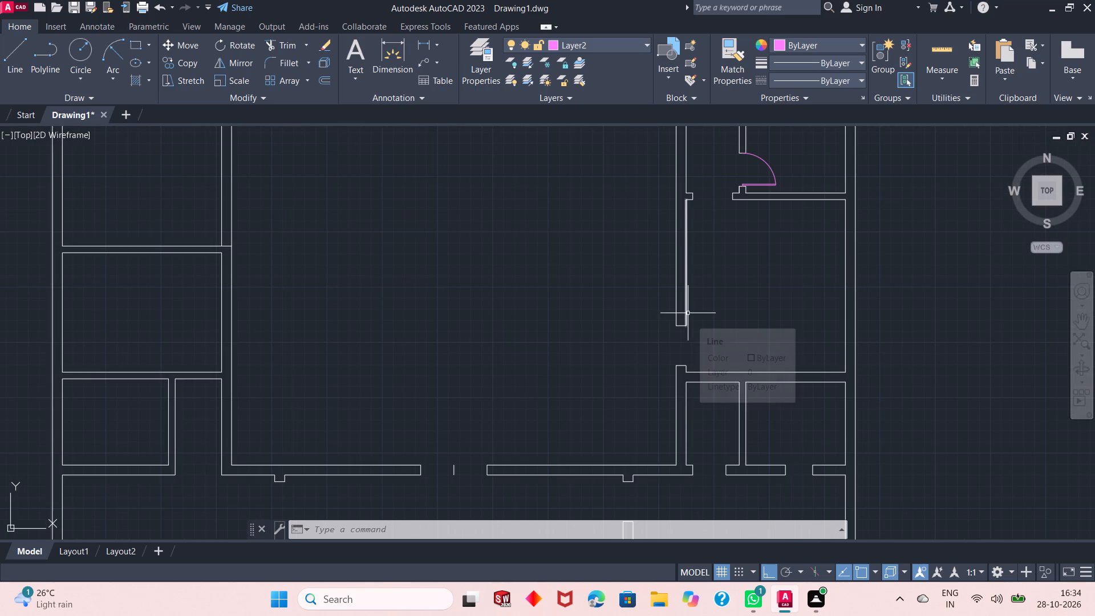
pyautogui.scroll(1, 694, 350)
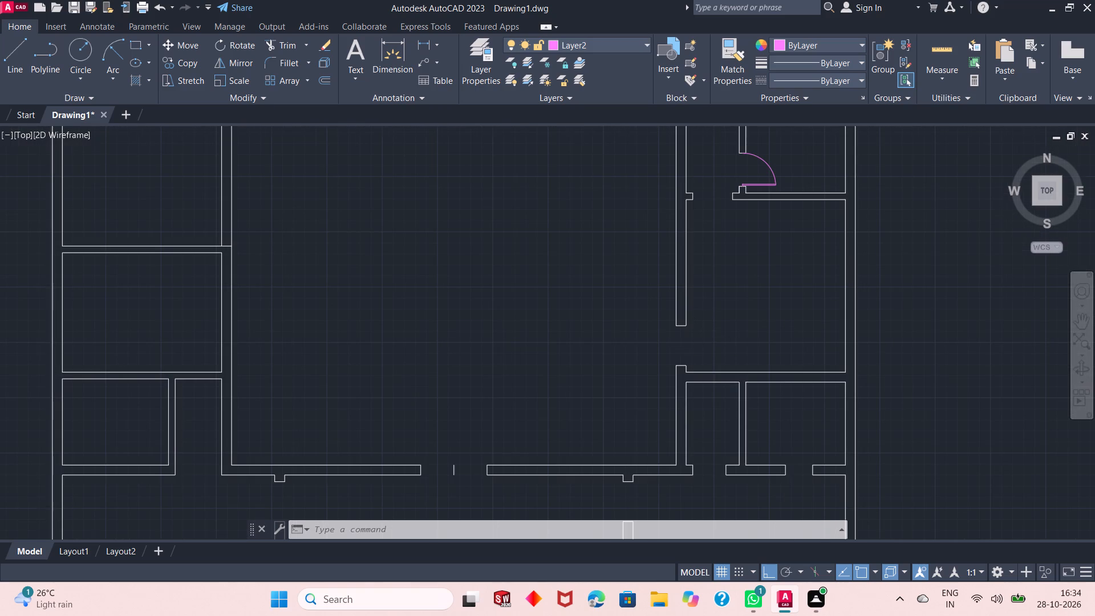
pyautogui.scroll(-1, 705, 324)
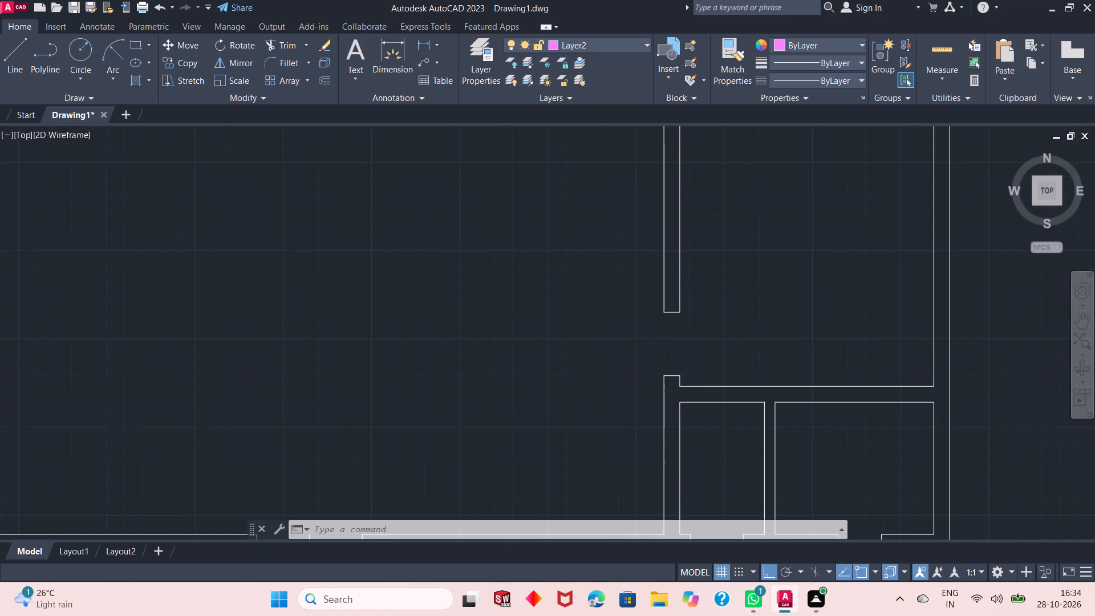
pyautogui.scroll(-1, 727, 222)
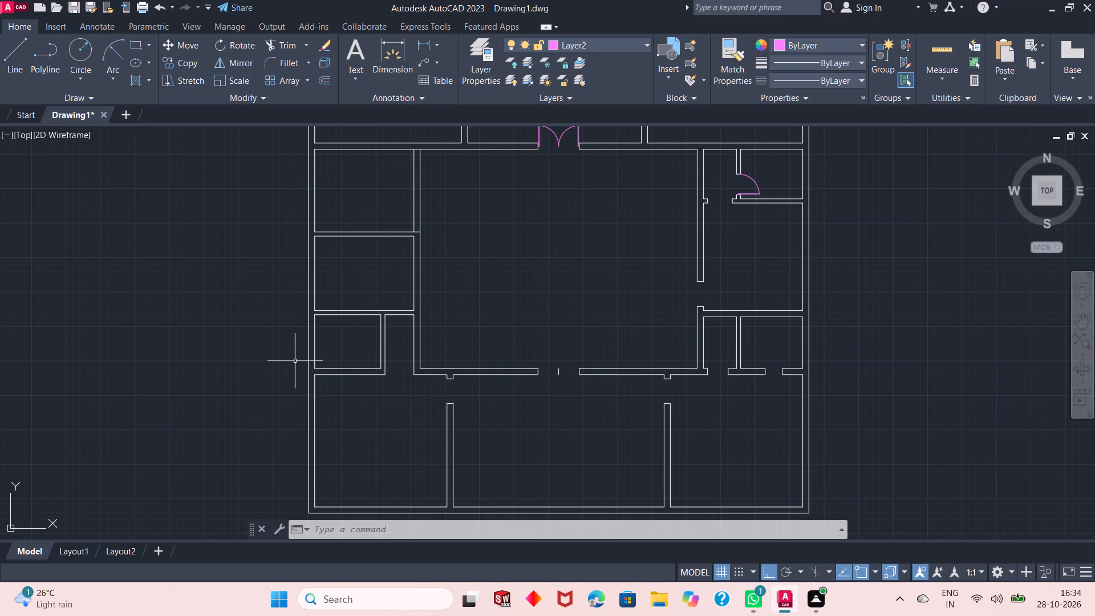
pyautogui.scroll(2, 294, 350)
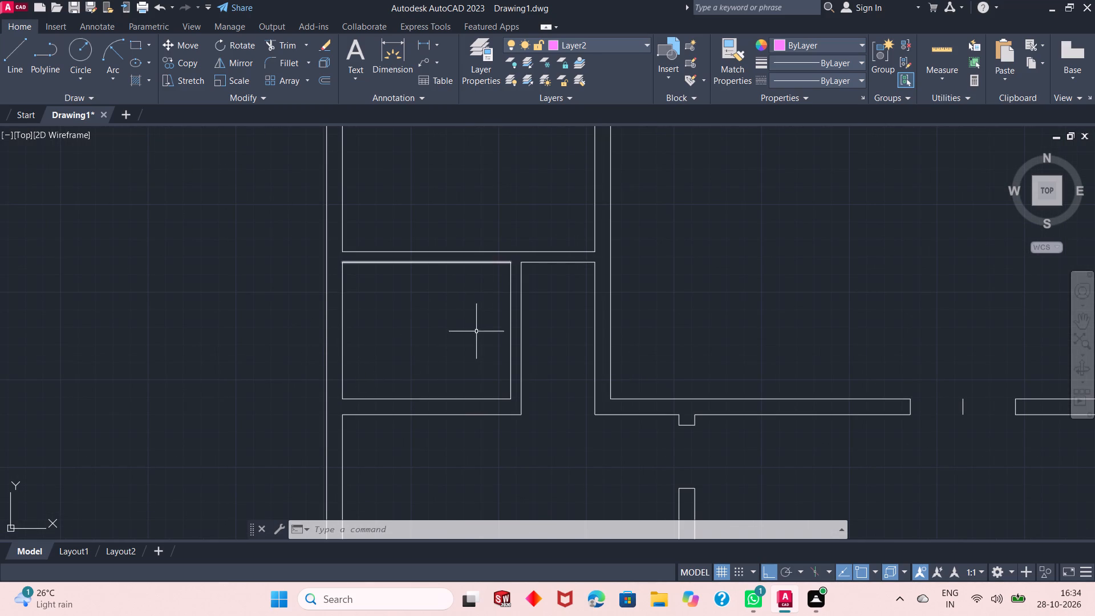
pyautogui.click(599, 47)
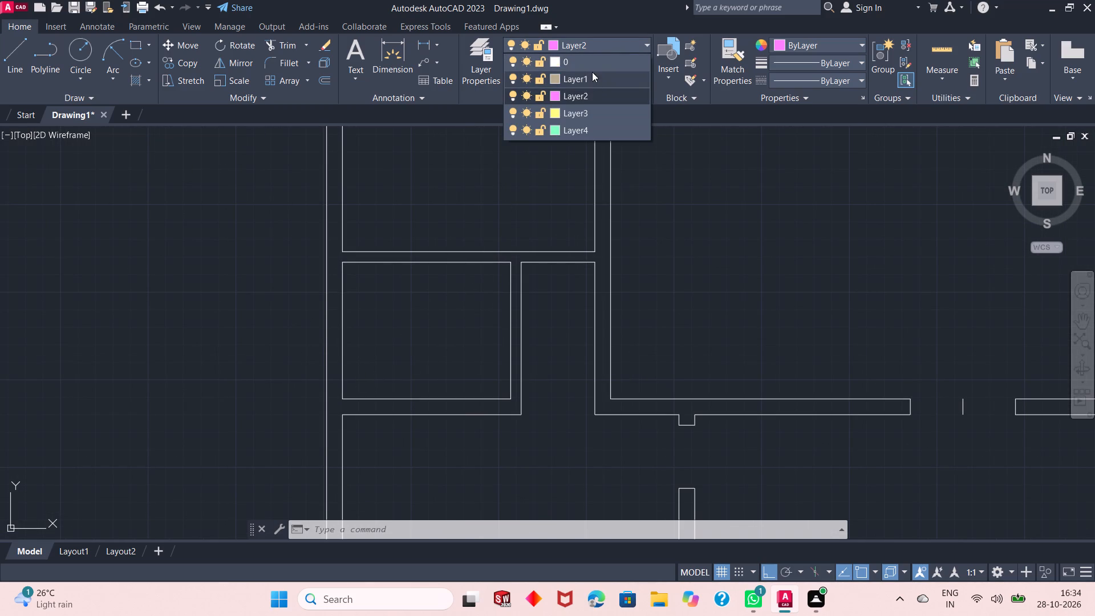
pyautogui.click(592, 59)
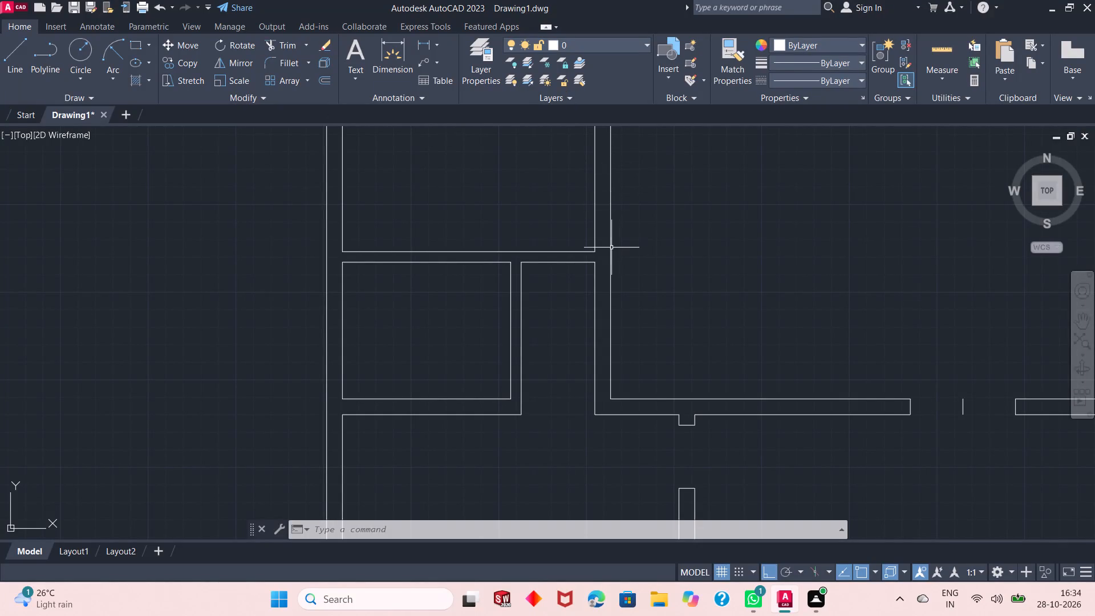
pyautogui.click(14, 58)
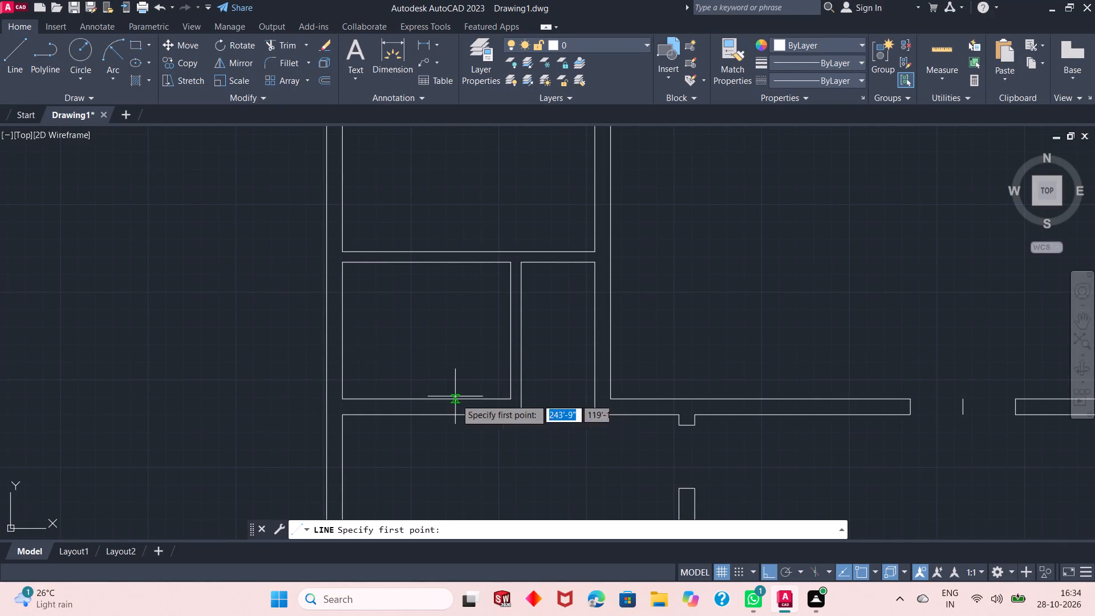
pyautogui.click(511, 398)
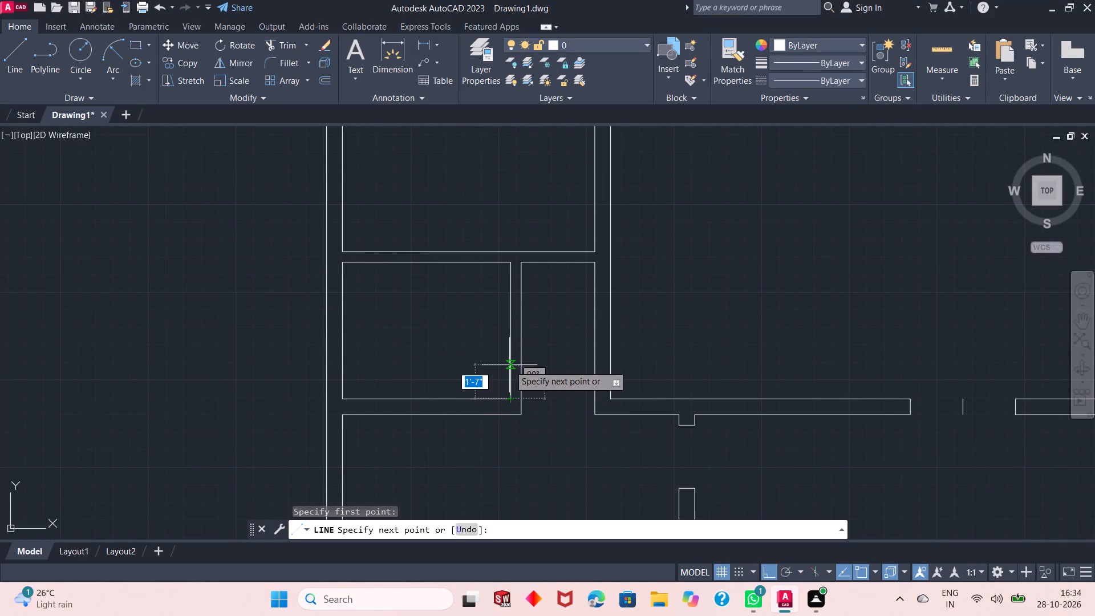
pyautogui.write('6"')
pyautogui.press('Return')
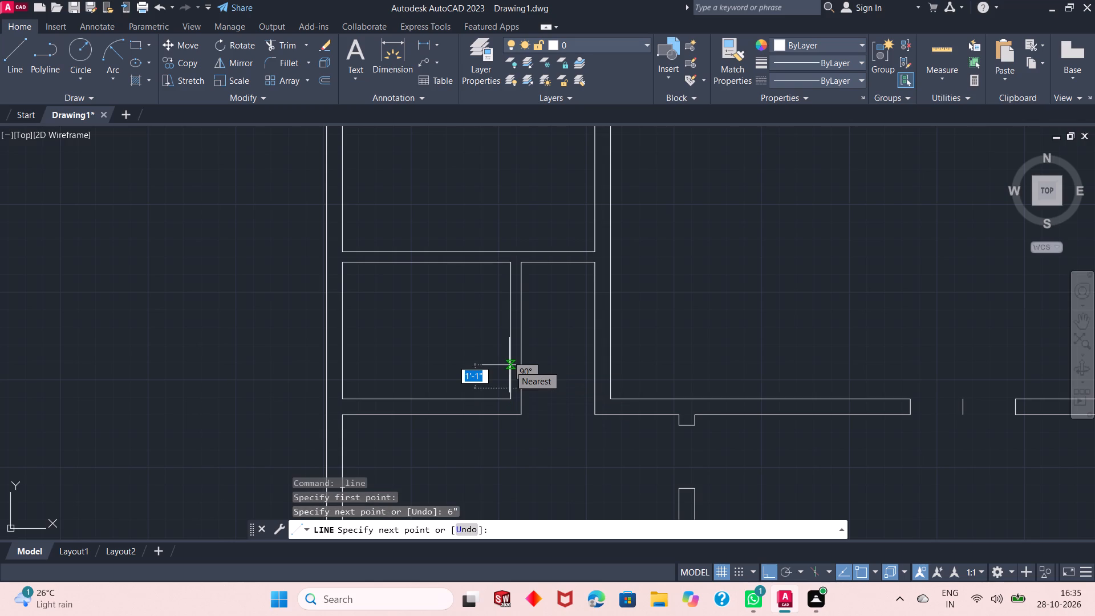
pyautogui.click(517, 387)
pyautogui.rightClick(539, 382)
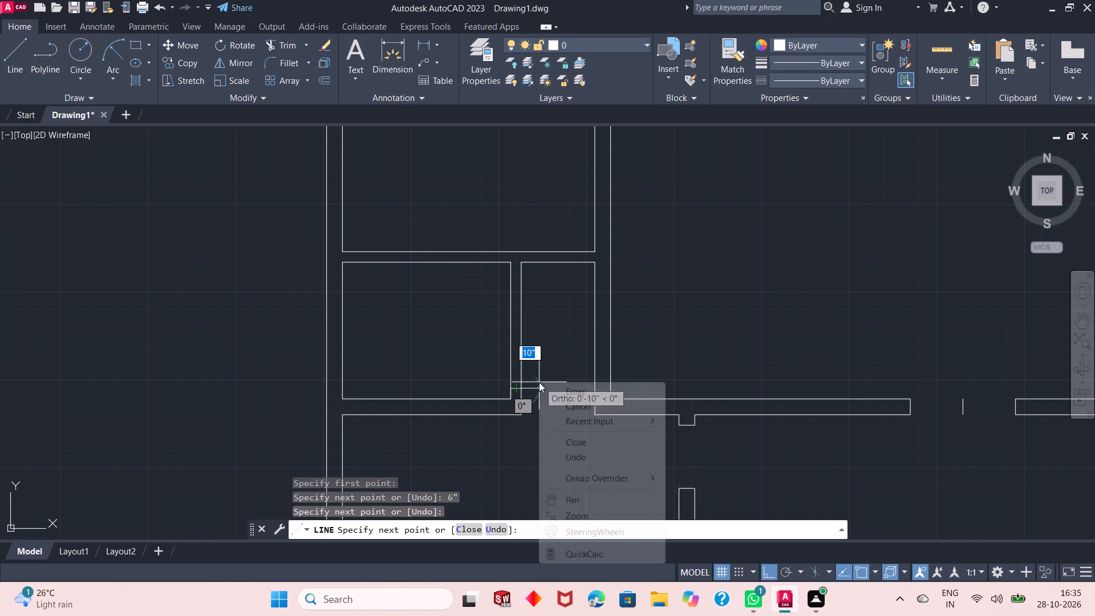
pyautogui.click(550, 390)
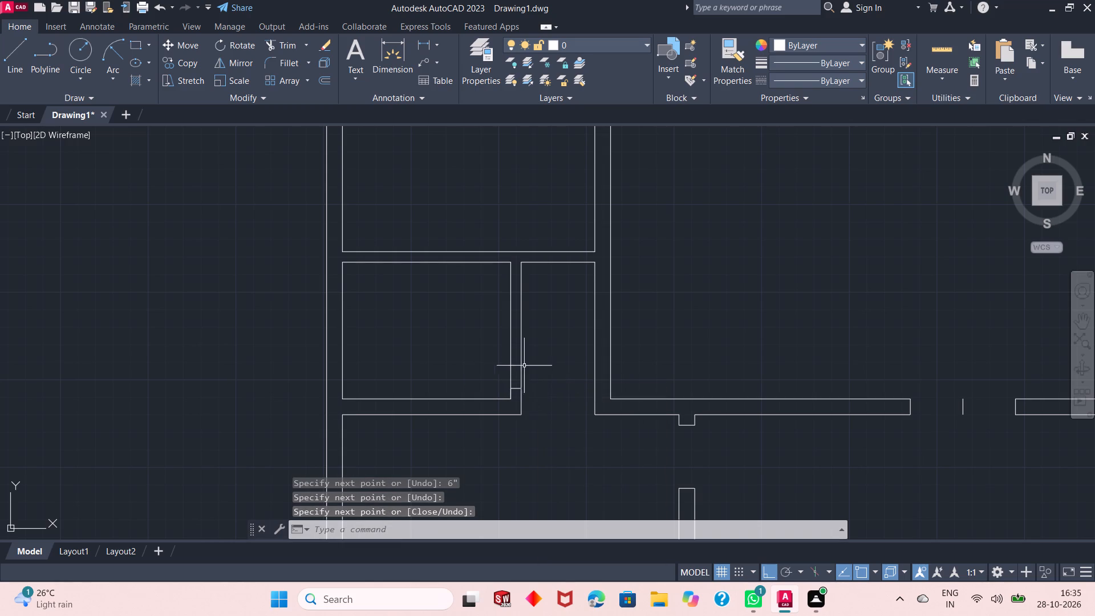
# Offset the new jamb line 2'6" upward within the same wall to mark the door opening's other side.
pyautogui.scroll(1, 520, 362)
pyautogui.click(322, 84)
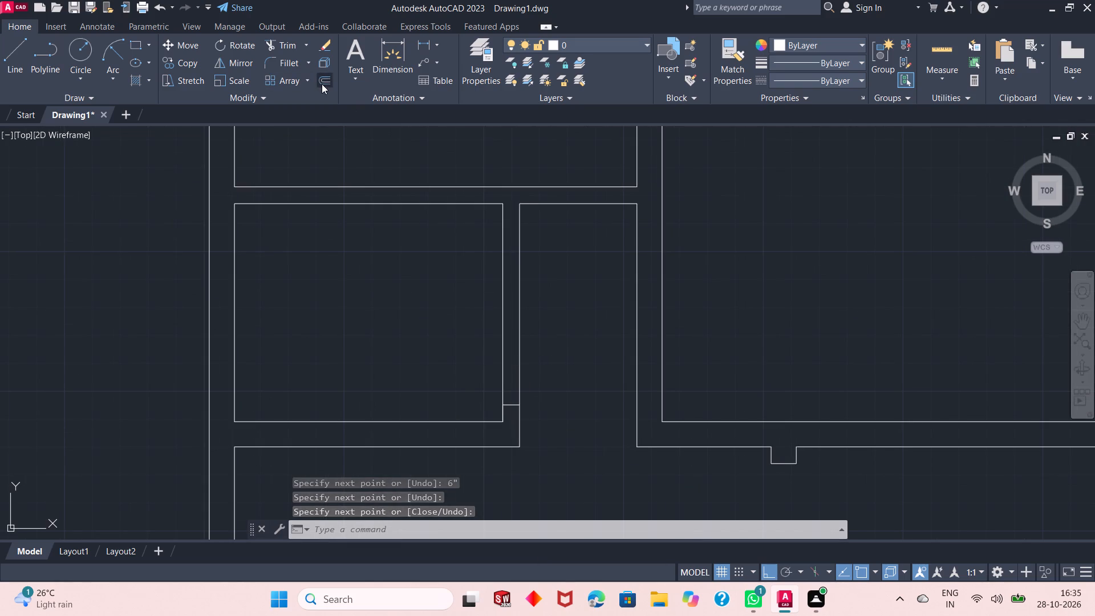
pyautogui.rightClick(326, 137)
pyautogui.click(350, 151)
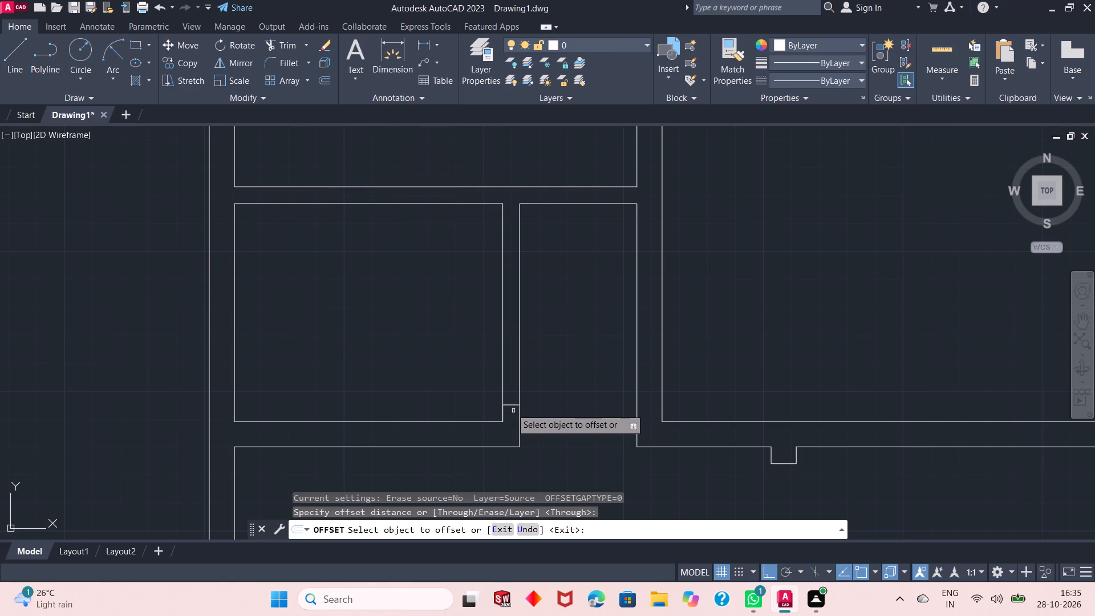
pyautogui.click(510, 407)
pyautogui.click(515, 407)
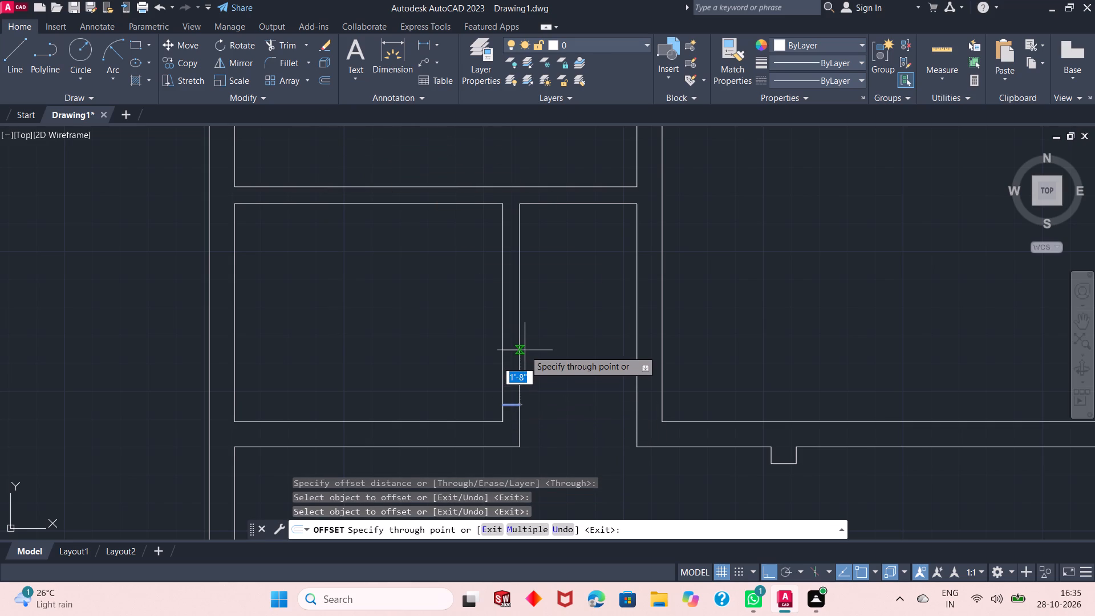
pyautogui.write('2\'6"')
pyautogui.press('Return')
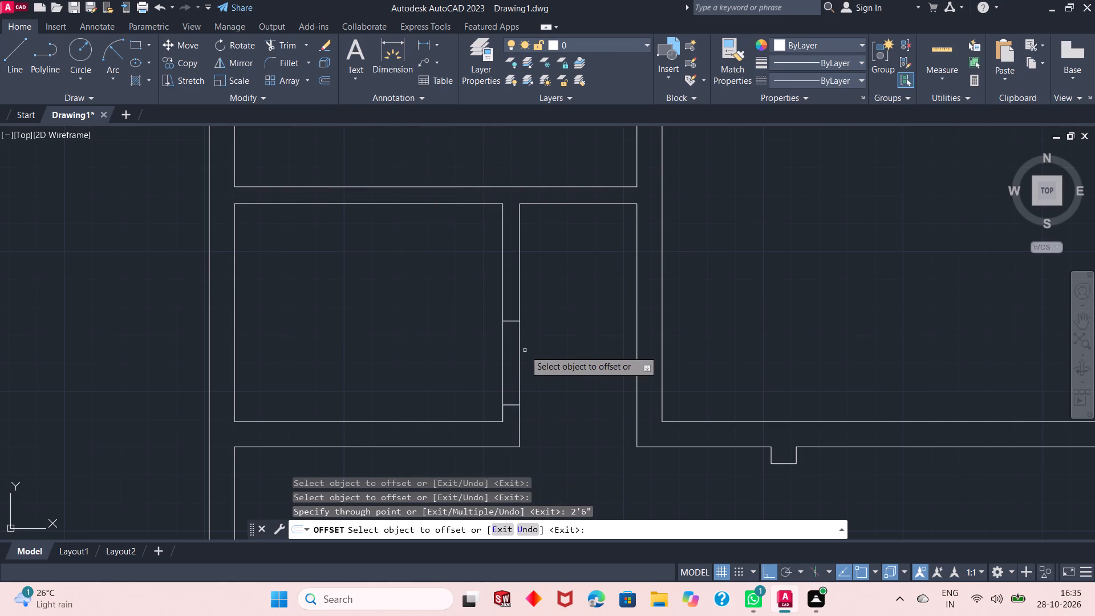
pyautogui.rightClick(570, 303)
pyautogui.click(580, 314)
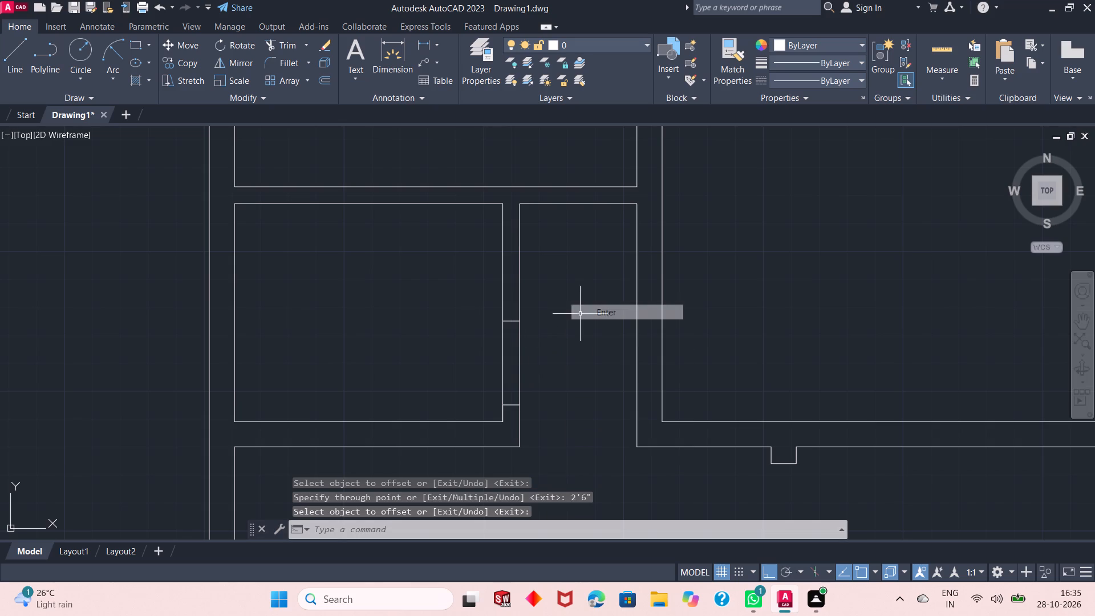
# Trim the wall lines between the two jamb lines in the narrow wall east of the small southwest room.
pyautogui.click(266, 47)
pyautogui.click(417, 364)
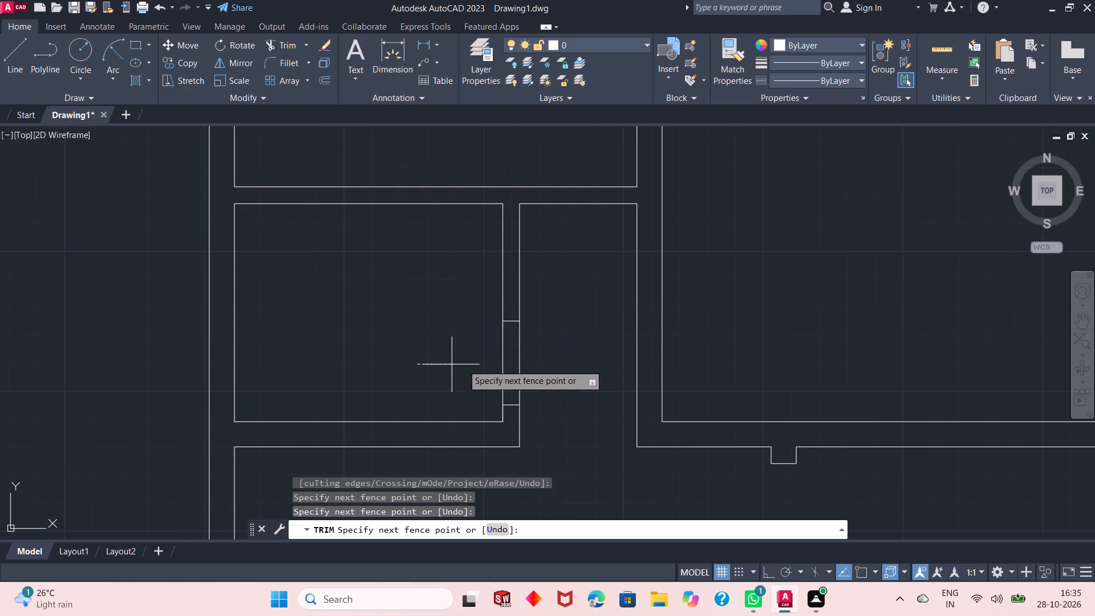
pyautogui.click(593, 364)
pyautogui.rightClick(542, 330)
pyautogui.click(571, 344)
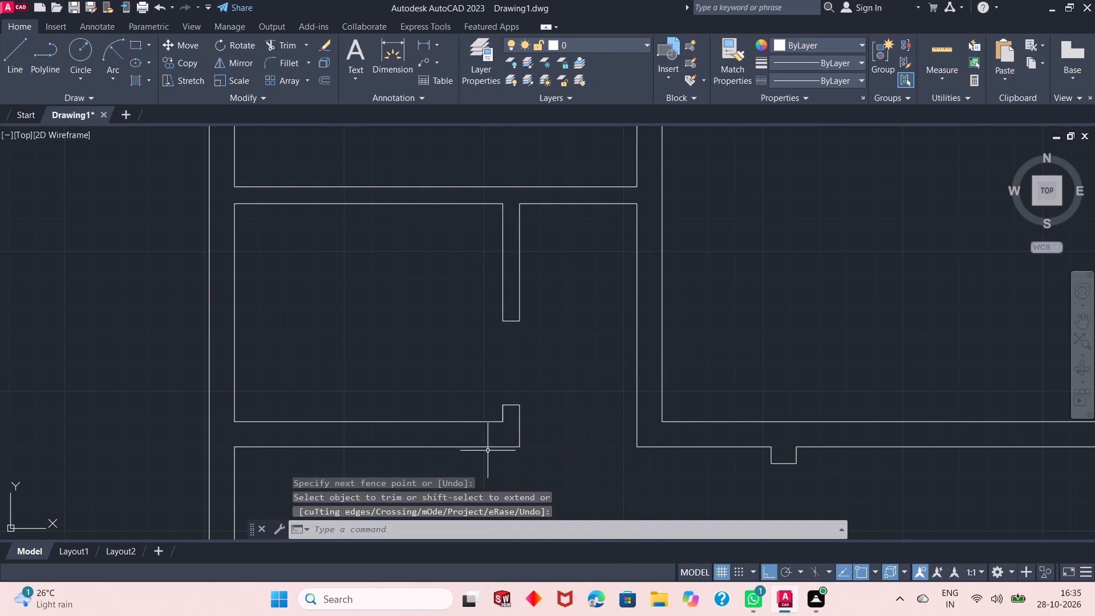
# Erase the overlapping 6" construction line on the room side of the lower jamb stub.
pyautogui.click(504, 414)
pyautogui.rightClick(564, 344)
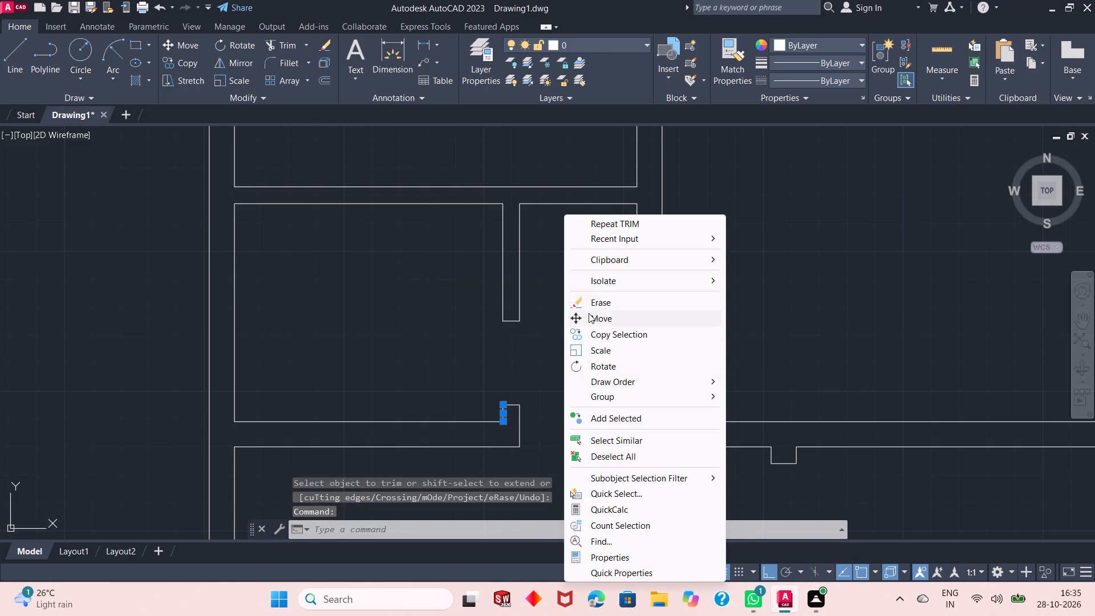
pyautogui.click(591, 306)
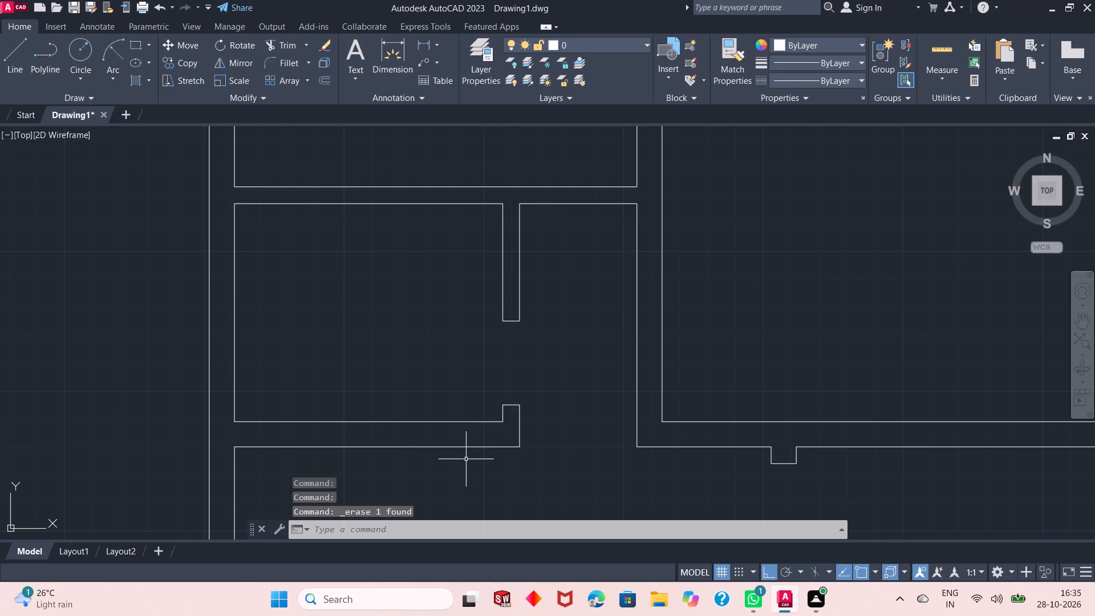
# Draw a jamb line across the horizontal wall north of the small southwest room, starting 6" west of the passage's east inner corner.
pyautogui.scroll(-1, 466, 460)
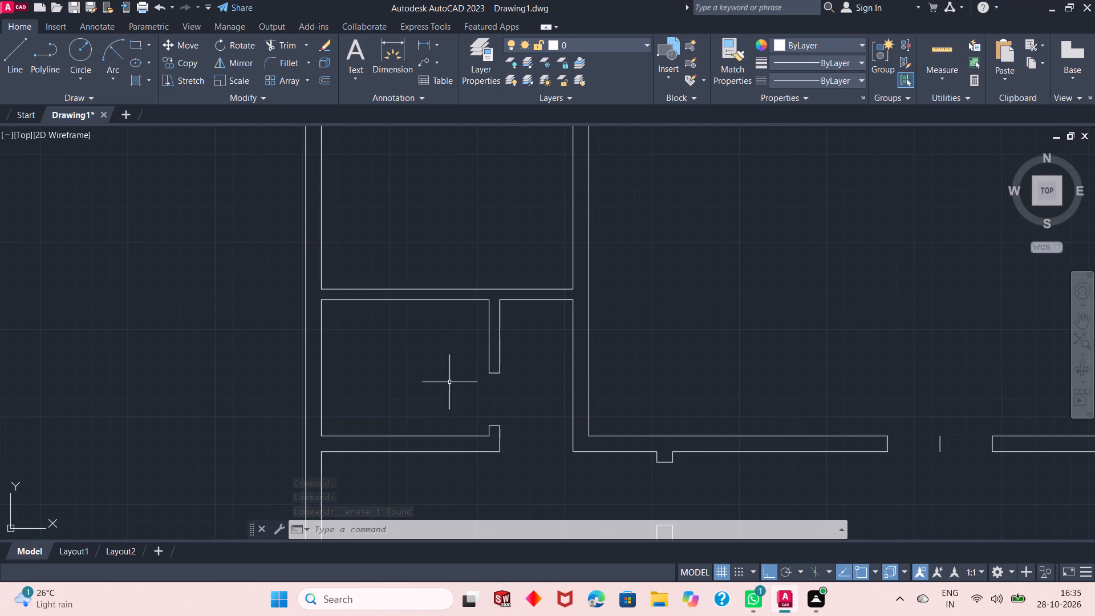
pyautogui.scroll(-1, 427, 410)
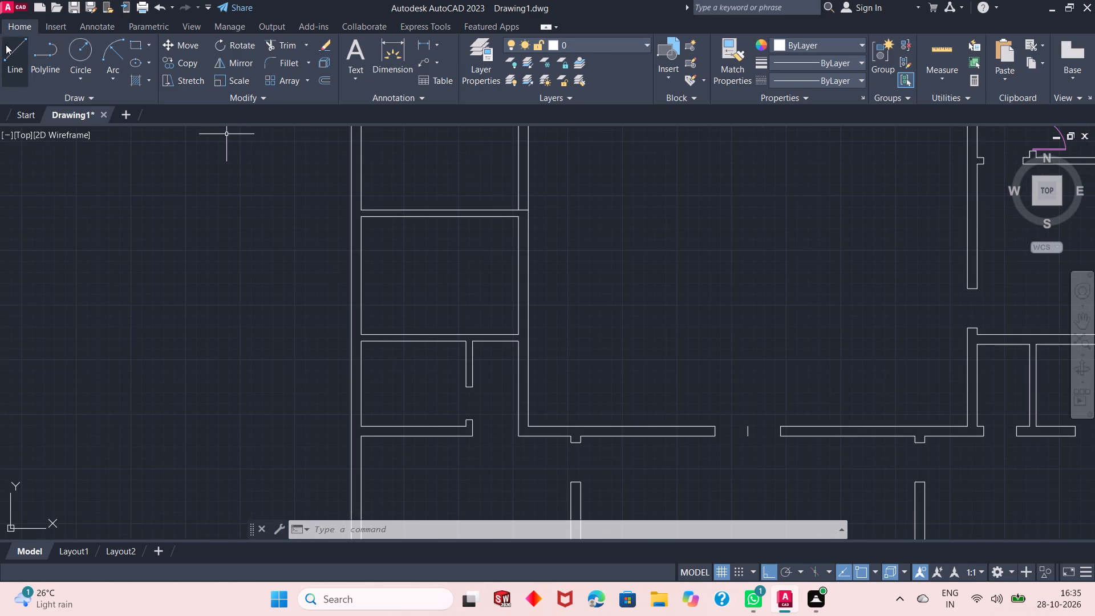
pyautogui.click(6, 44)
pyautogui.scroll(2, 325, 239)
pyautogui.scroll(-1, 425, 245)
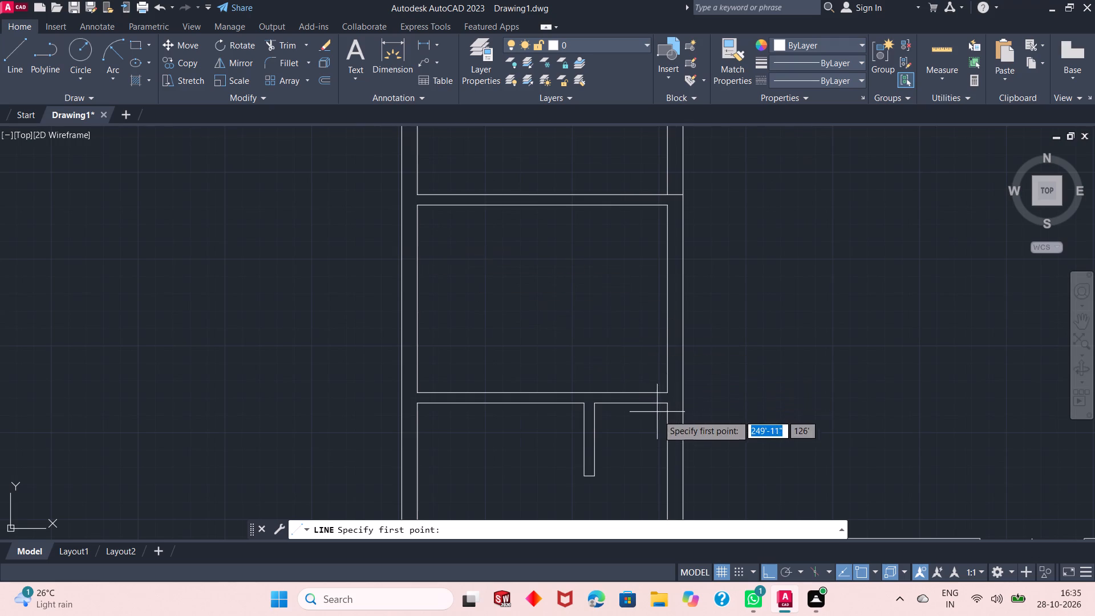
pyautogui.scroll(1, 660, 421)
pyautogui.click(670, 394)
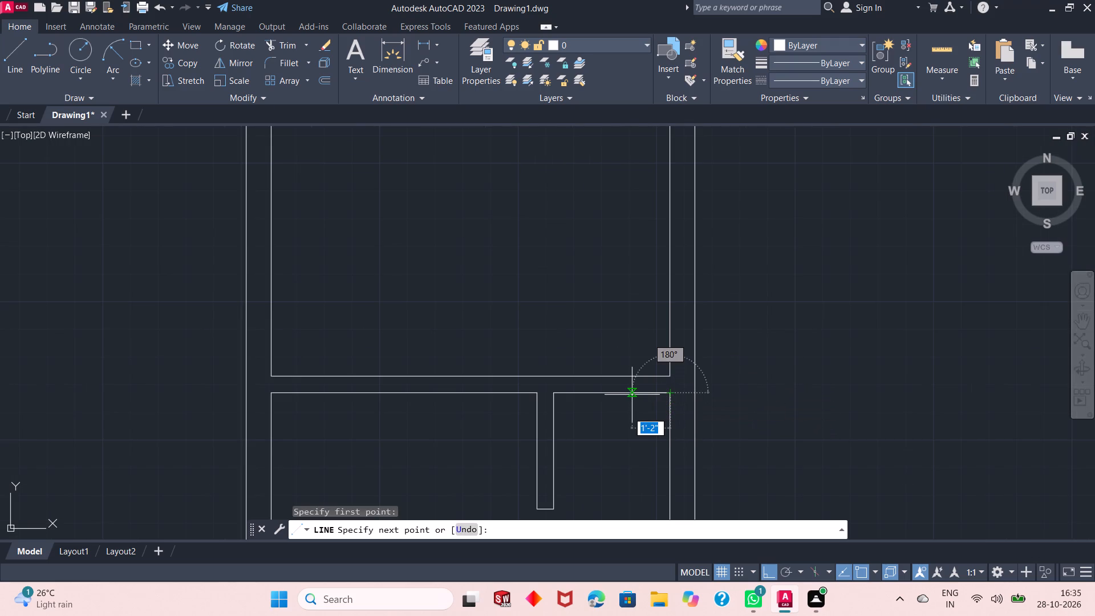
pyautogui.write('6"')
pyautogui.press('Return')
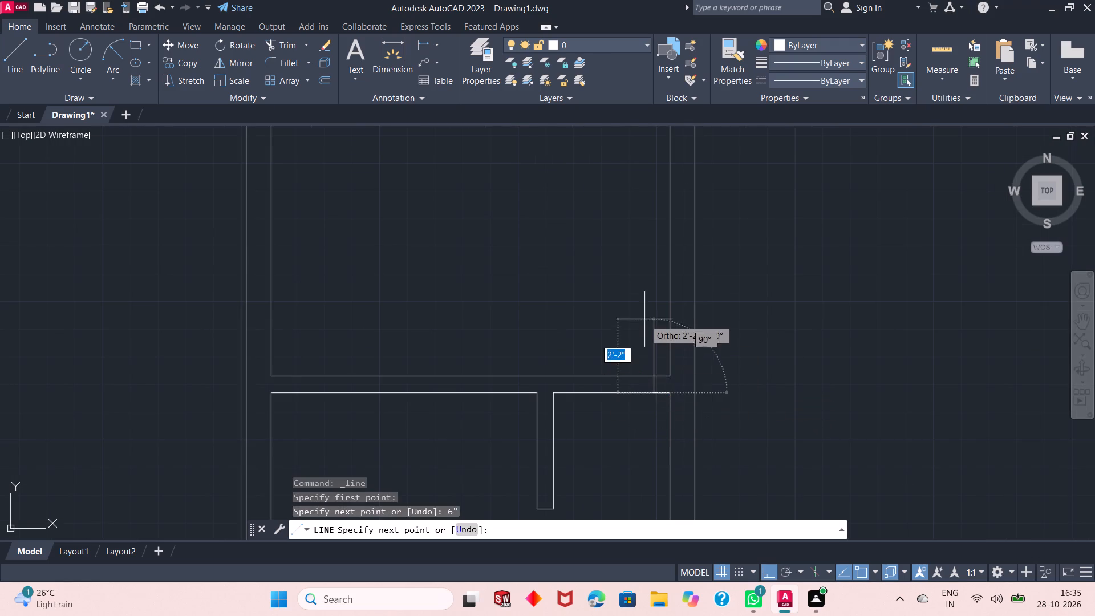
pyautogui.click(650, 377)
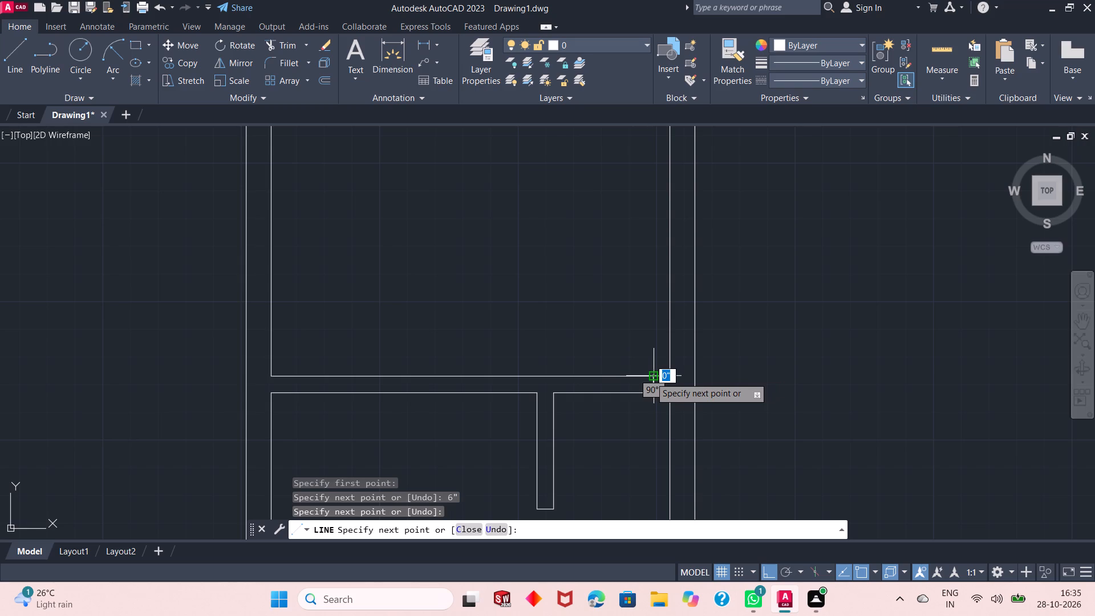
pyautogui.rightClick(599, 293)
pyautogui.click(625, 303)
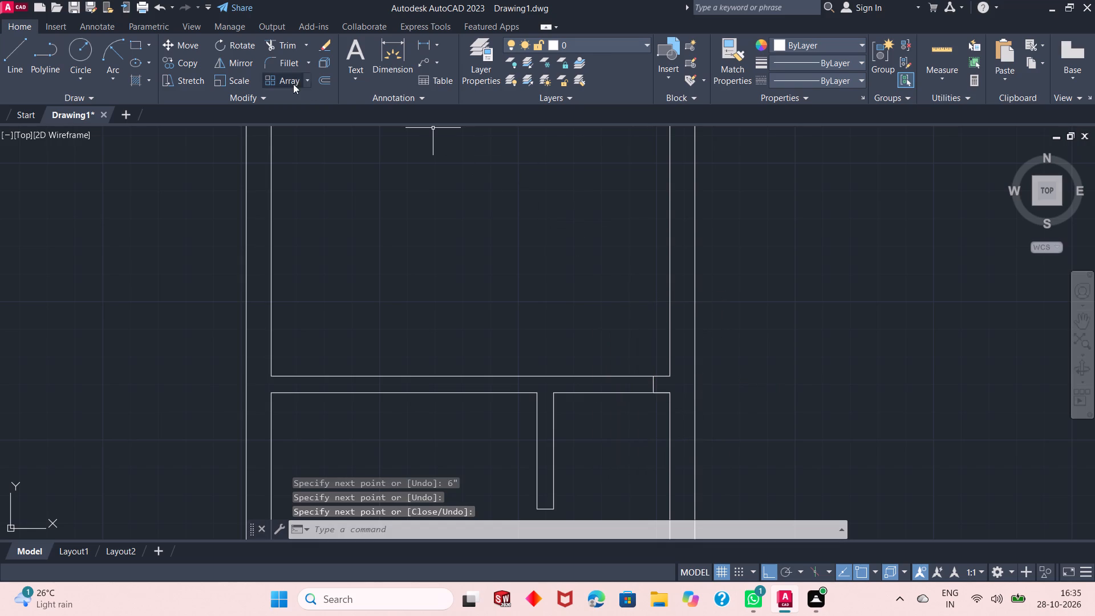
# Offset the new jamb line 2'6" west within the same horizontal wall.
pyautogui.click(331, 80)
pyautogui.rightClick(327, 169)
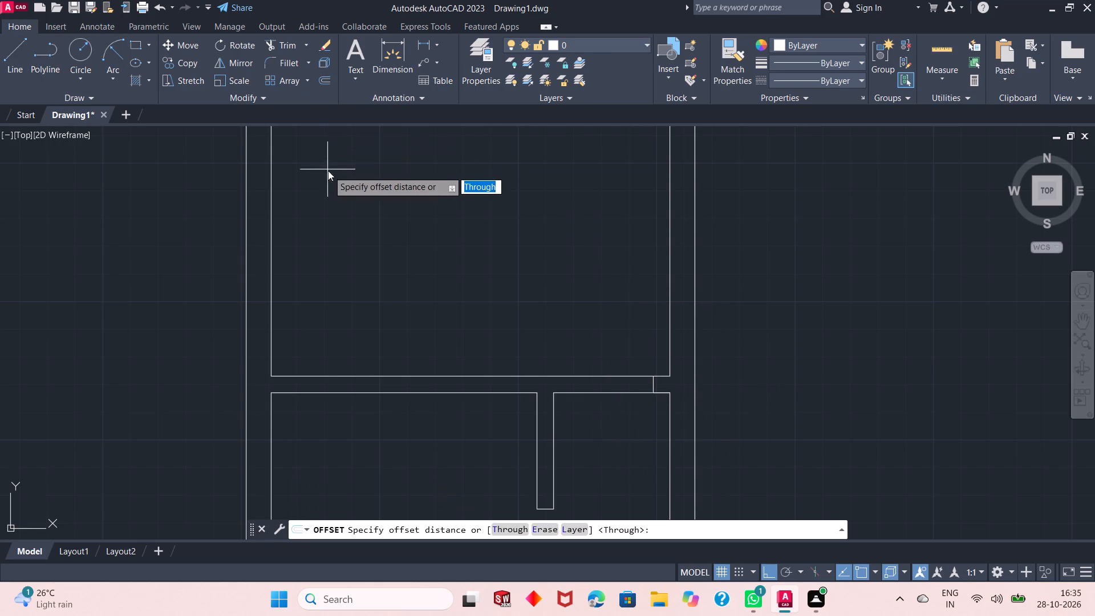
pyautogui.click(338, 172)
pyautogui.click(653, 386)
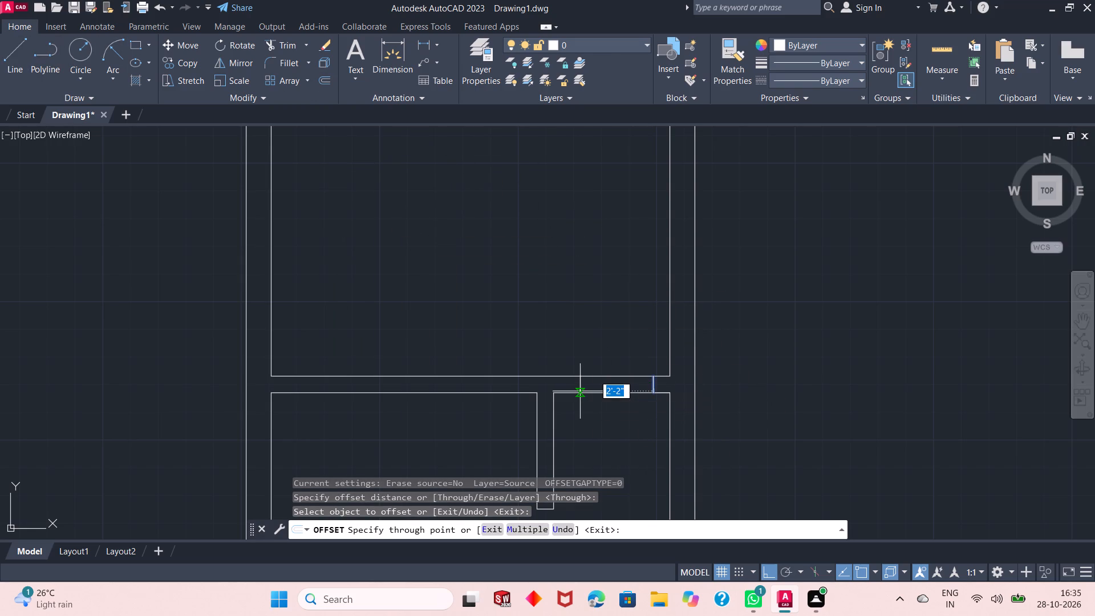
pyautogui.write('2\'6"')
pyautogui.press('Return')
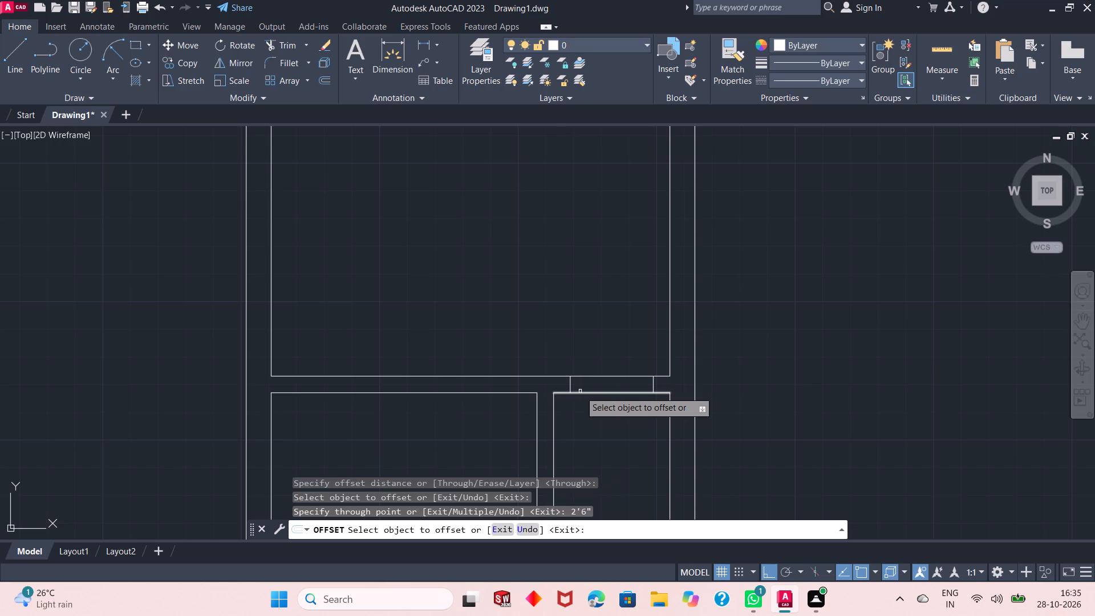
pyautogui.rightClick(547, 325)
pyautogui.click(553, 327)
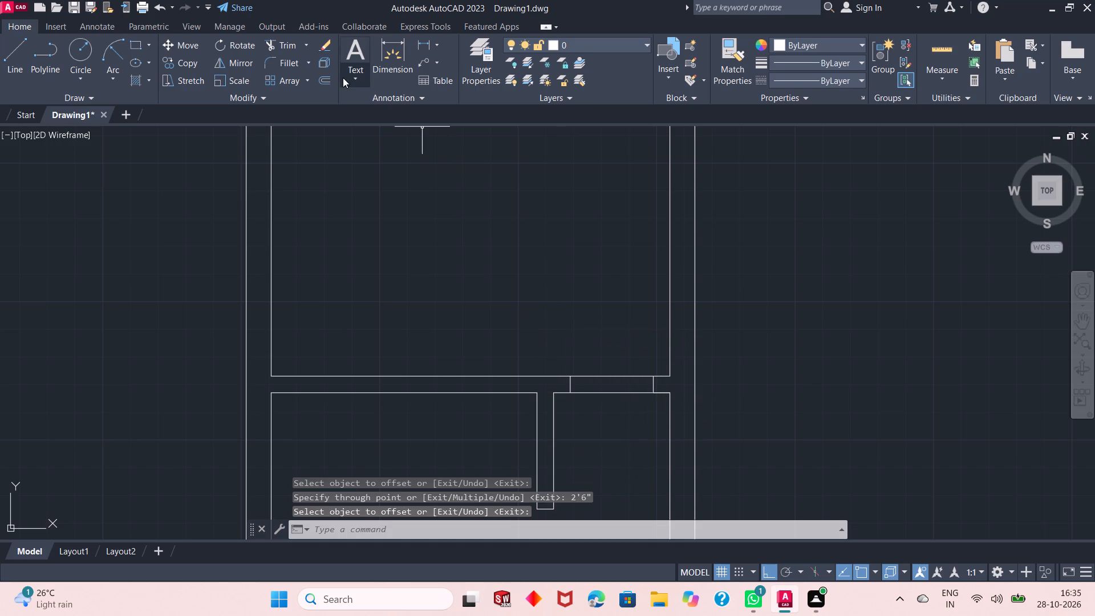
# Trim both wall lines between the two new jamb lines to open the 2'6" doorway.
pyautogui.click(282, 44)
pyautogui.click(568, 331)
pyautogui.click(618, 436)
pyautogui.rightClick(609, 307)
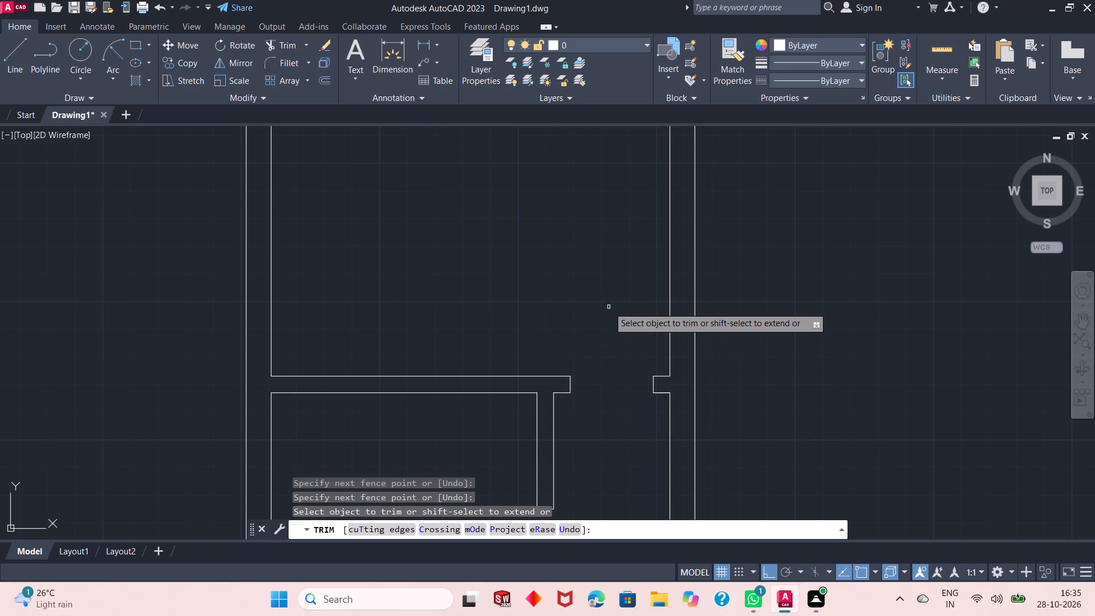
pyautogui.click(619, 317)
# Examine the door openings across the southern half of the floor plan.
pyautogui.scroll(-2, 545, 321)
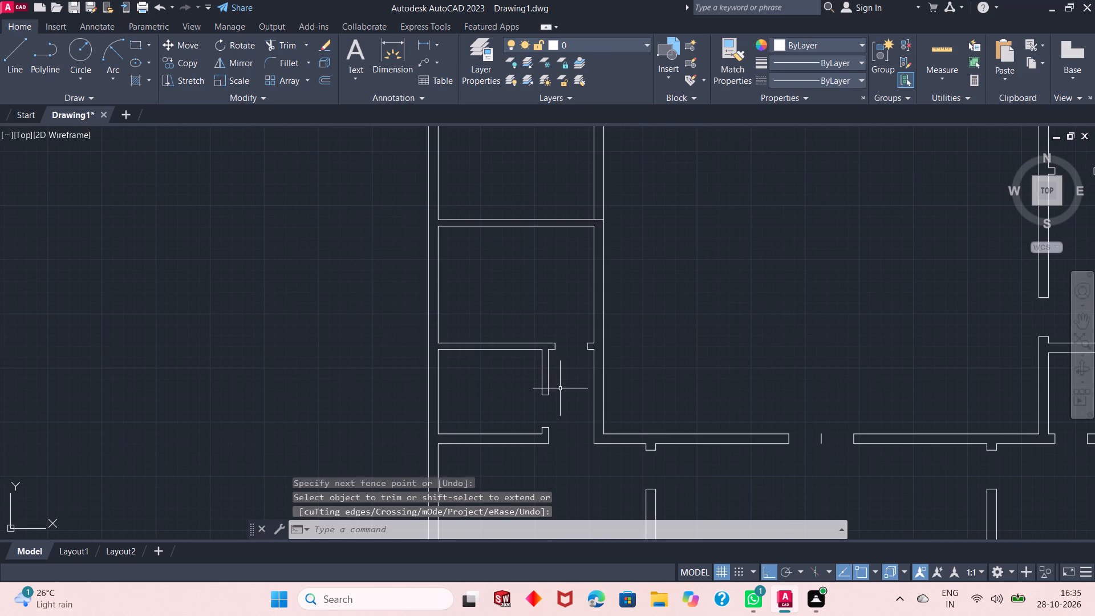
pyautogui.scroll(1, 545, 418)
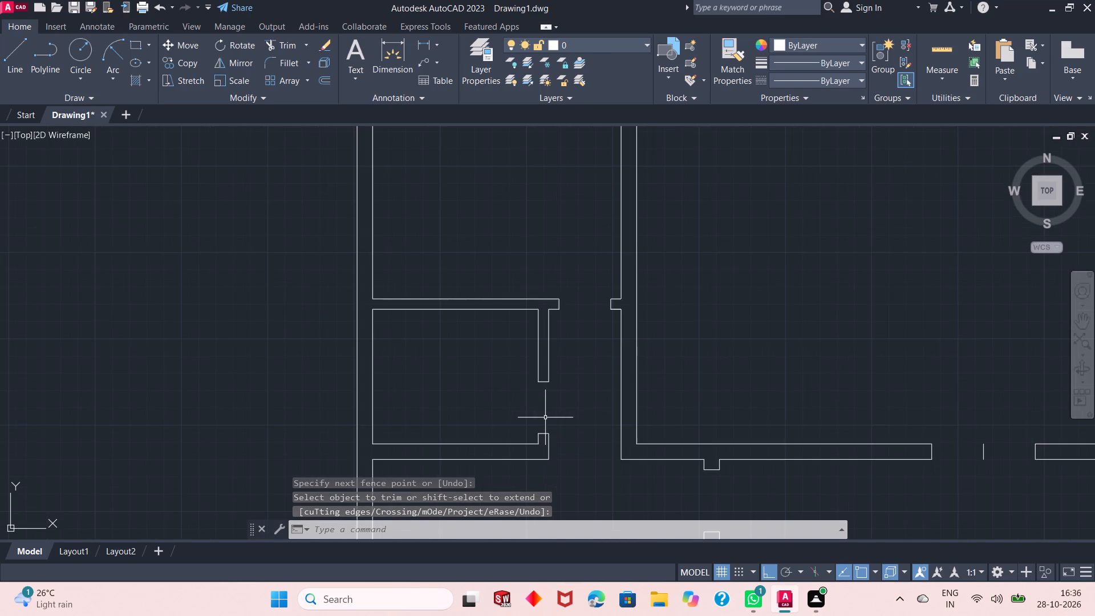
pyautogui.scroll(-1, 530, 394)
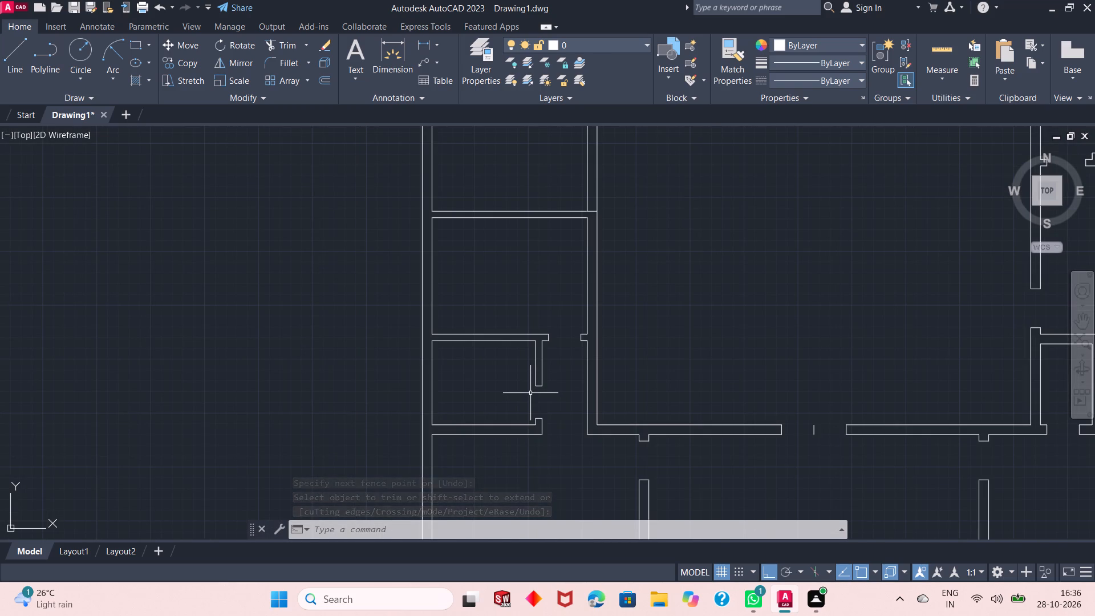
pyautogui.scroll(-1, 530, 393)
pyautogui.scroll(-1, 610, 339)
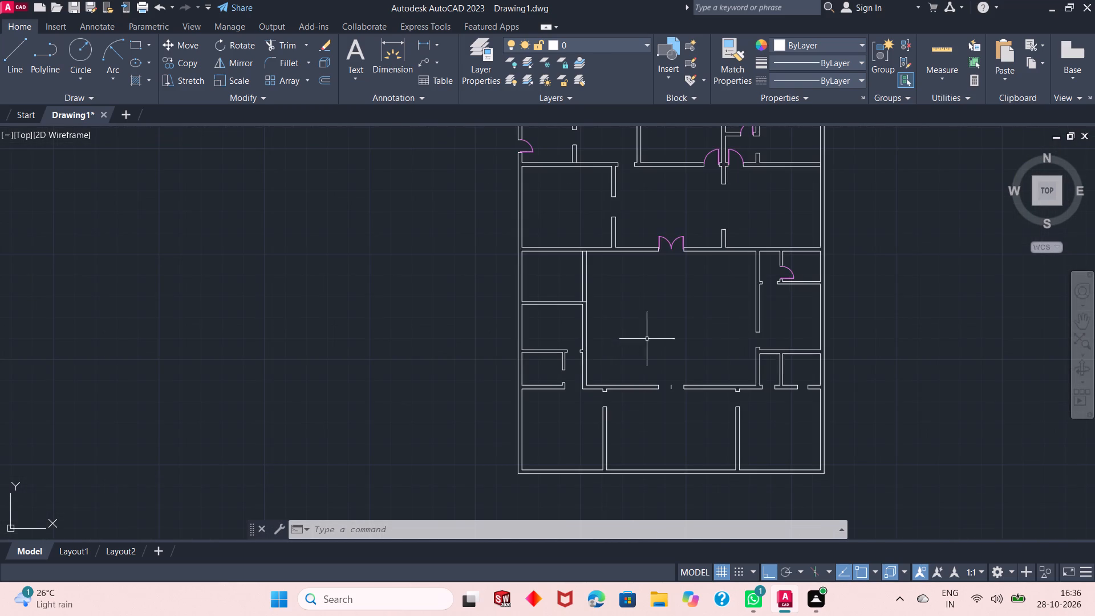
pyautogui.scroll(1, 773, 342)
pyautogui.scroll(1, 440, 400)
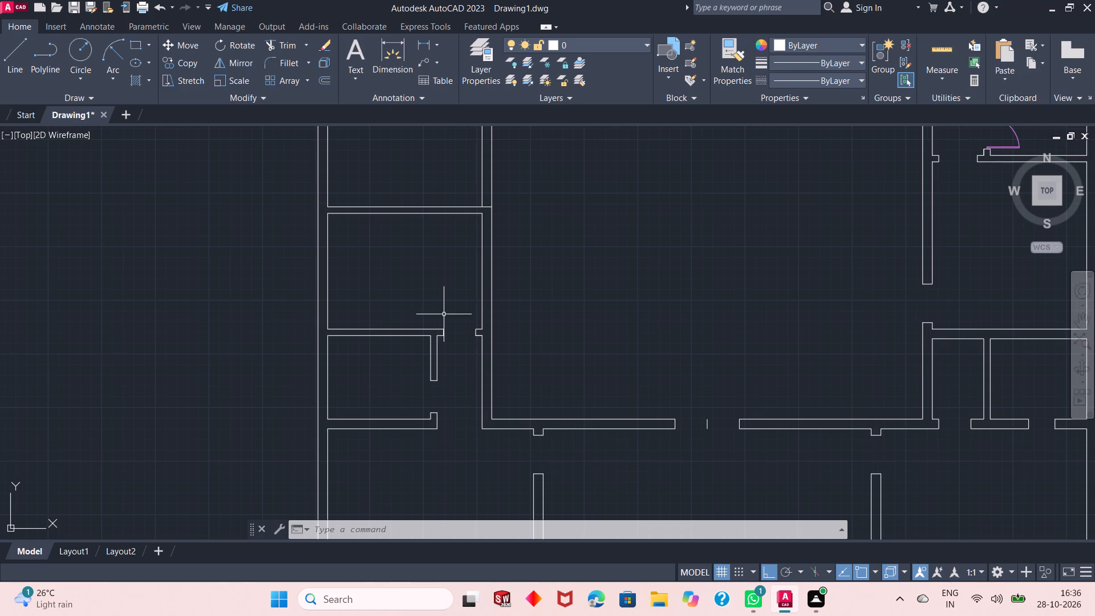
pyautogui.scroll(-2, 551, 339)
pyautogui.scroll(1, 675, 366)
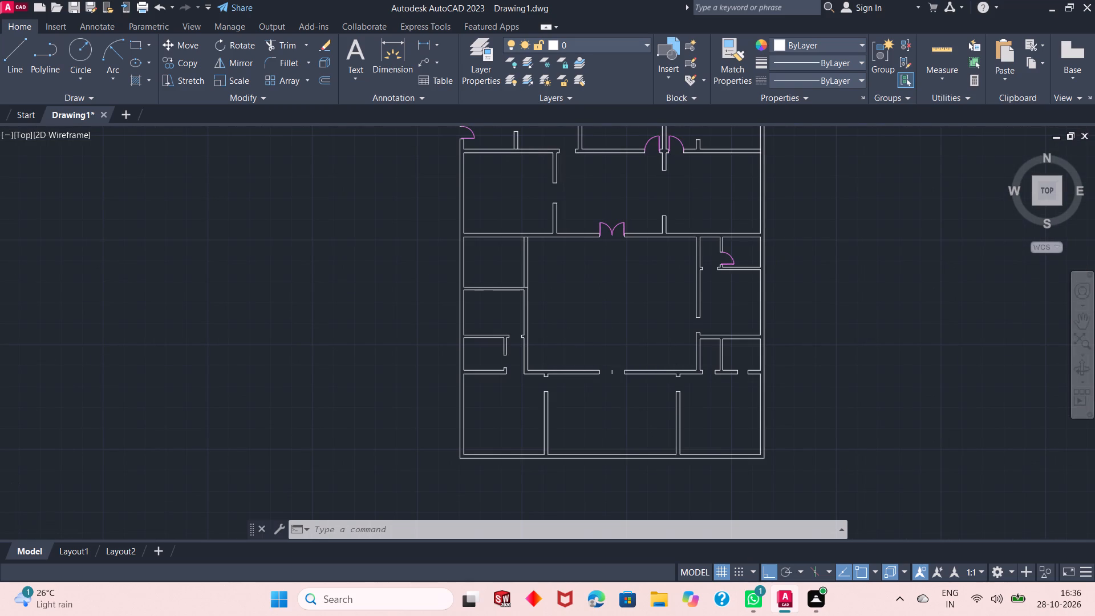
# Make Layer2 the current layer, leaving it unlocked.
pyautogui.click(615, 41)
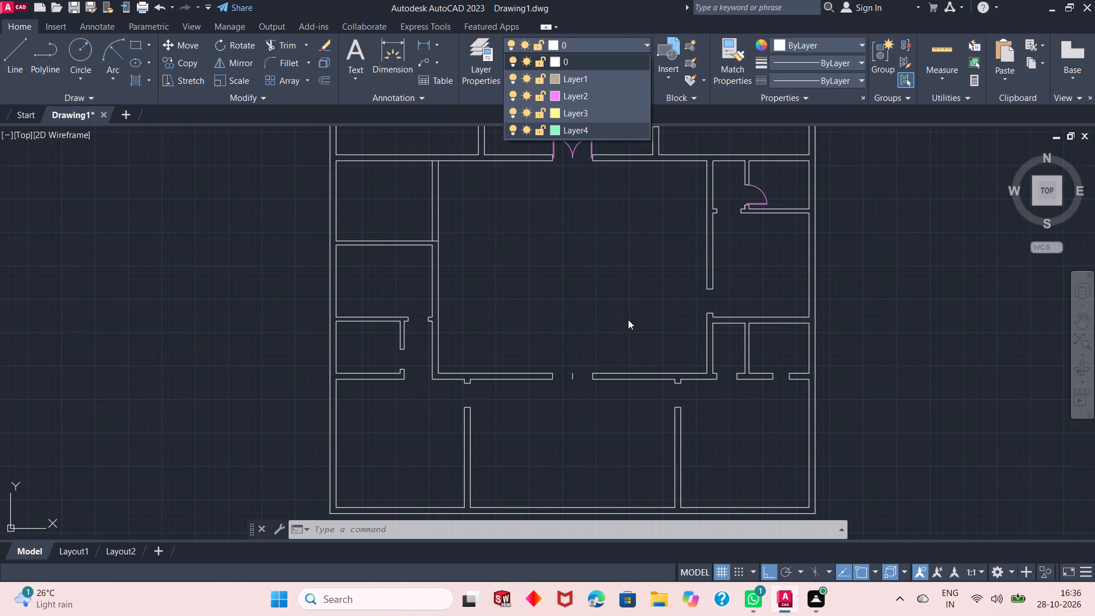
pyautogui.click(542, 98)
pyautogui.click(539, 92)
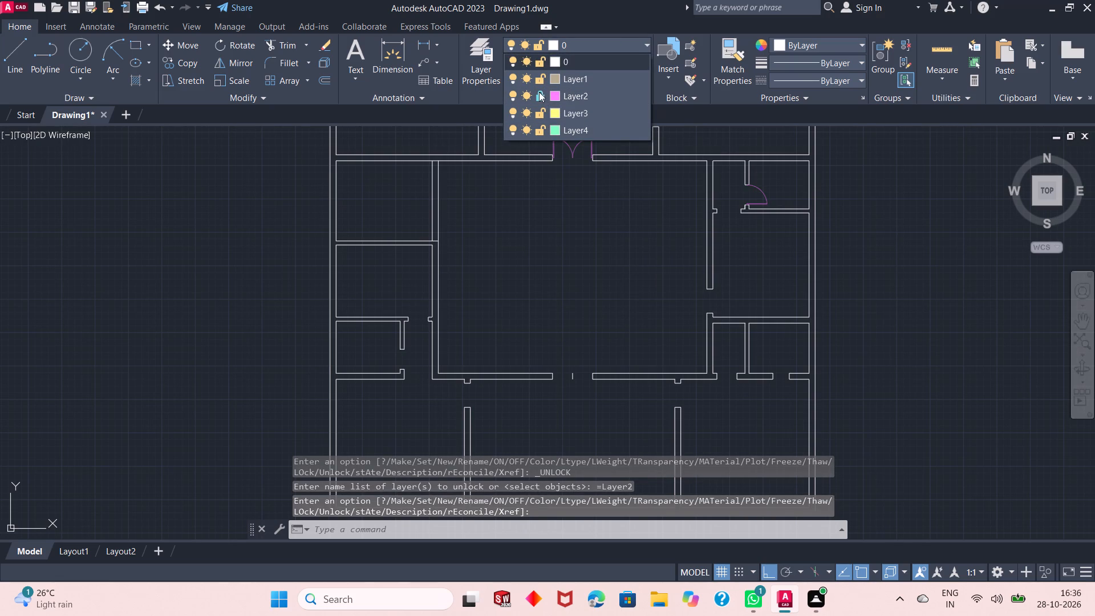
pyautogui.click(578, 94)
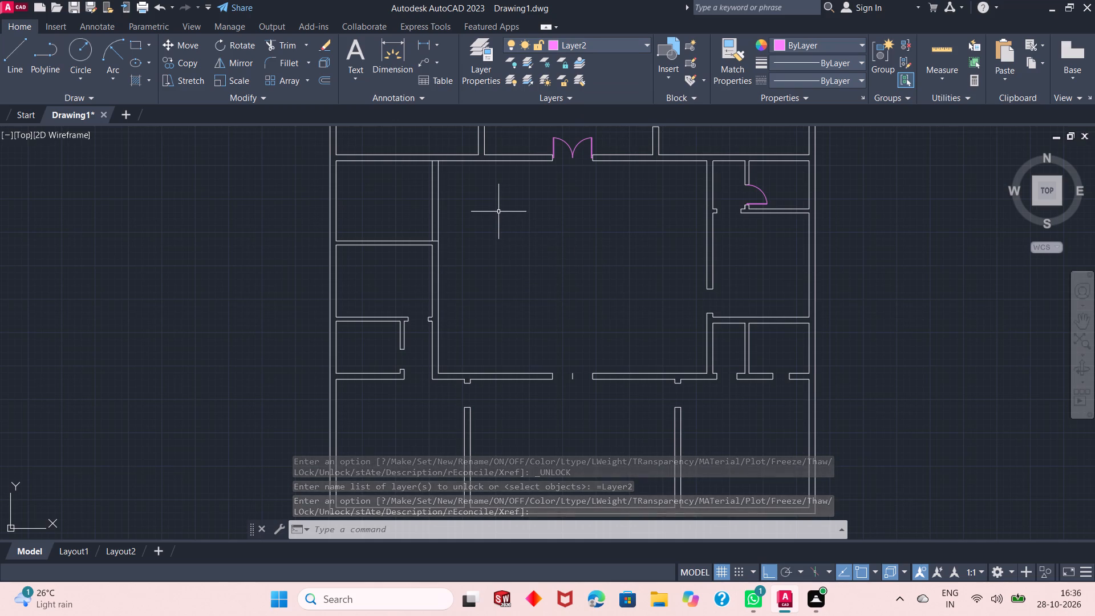
# Draw a 1" upward line from the midpoint of the lower jamb at the opening in the central room's east wall.
pyautogui.scroll(-2, 498, 212)
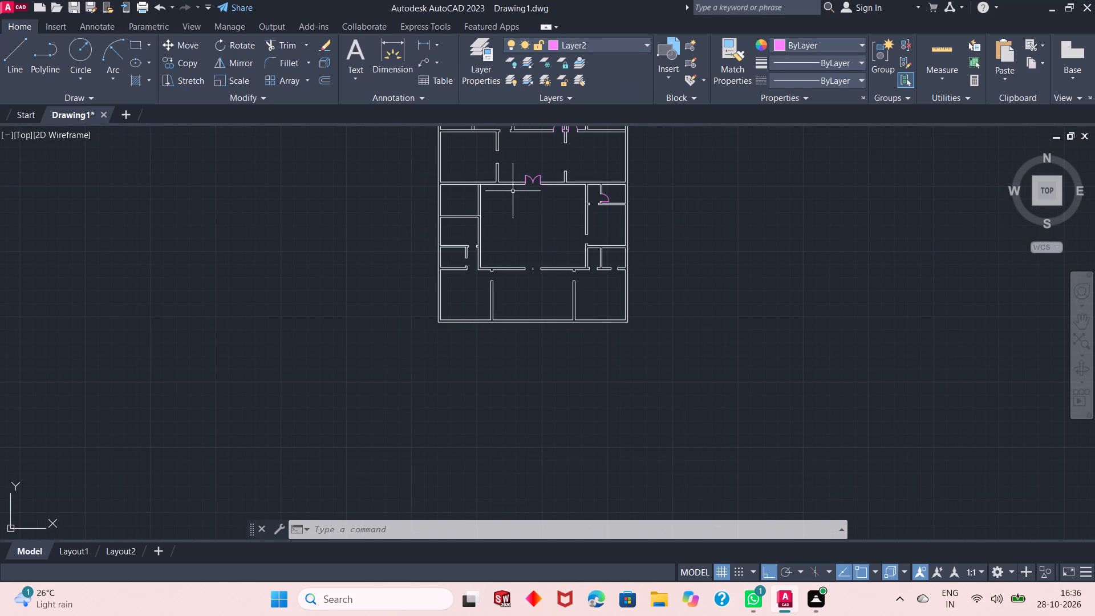
pyautogui.scroll(2, 596, 249)
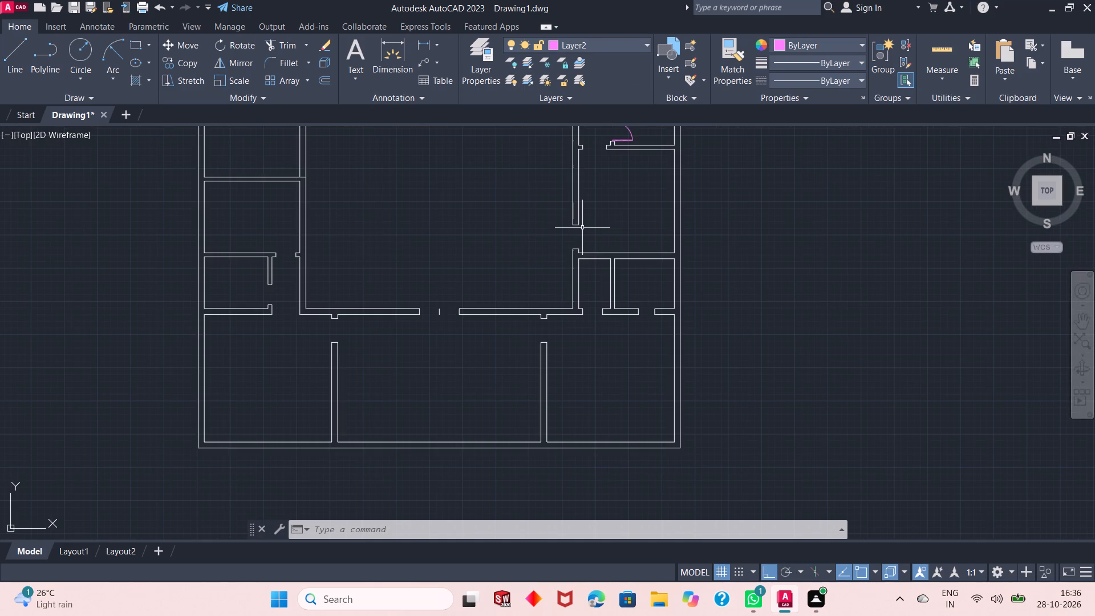
pyautogui.scroll(2, 582, 227)
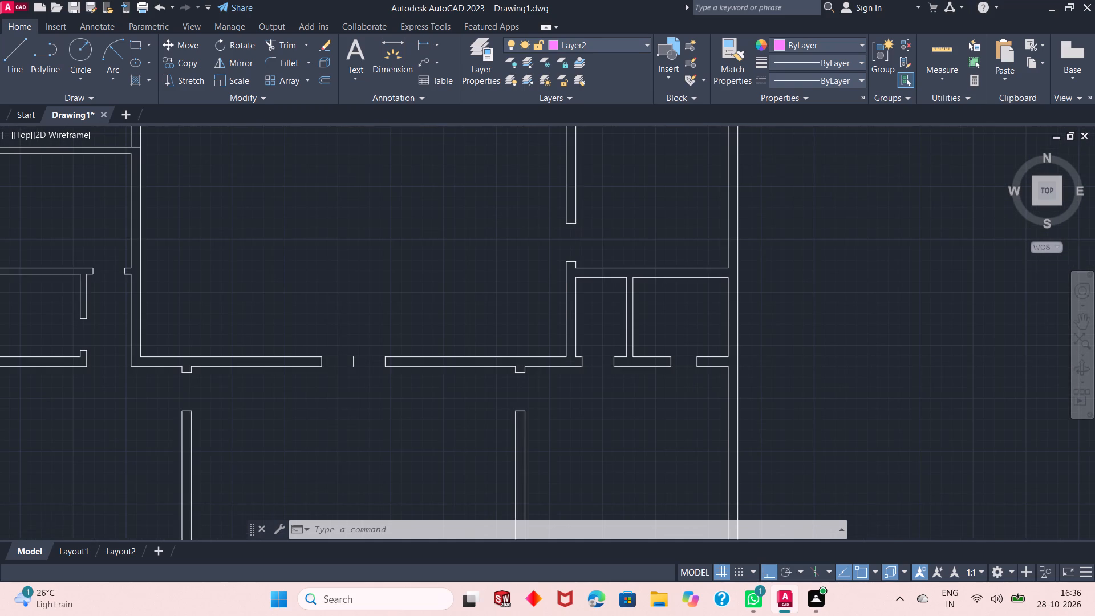
pyautogui.click(21, 66)
pyautogui.scroll(-1, 671, 291)
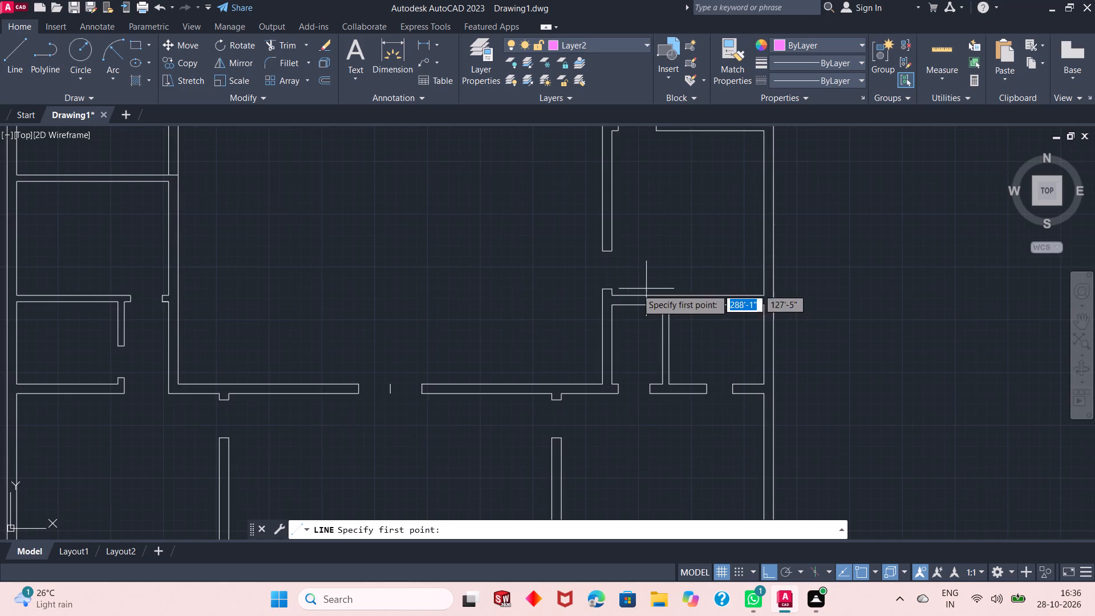
pyautogui.scroll(2, 627, 288)
pyautogui.click(575, 290)
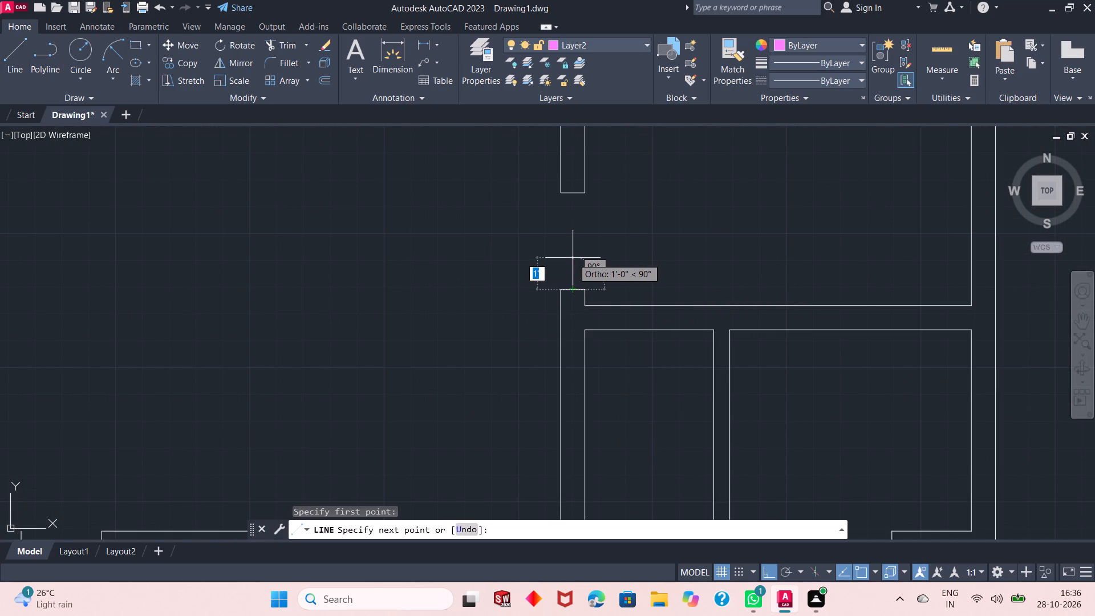
pyautogui.write('1"')
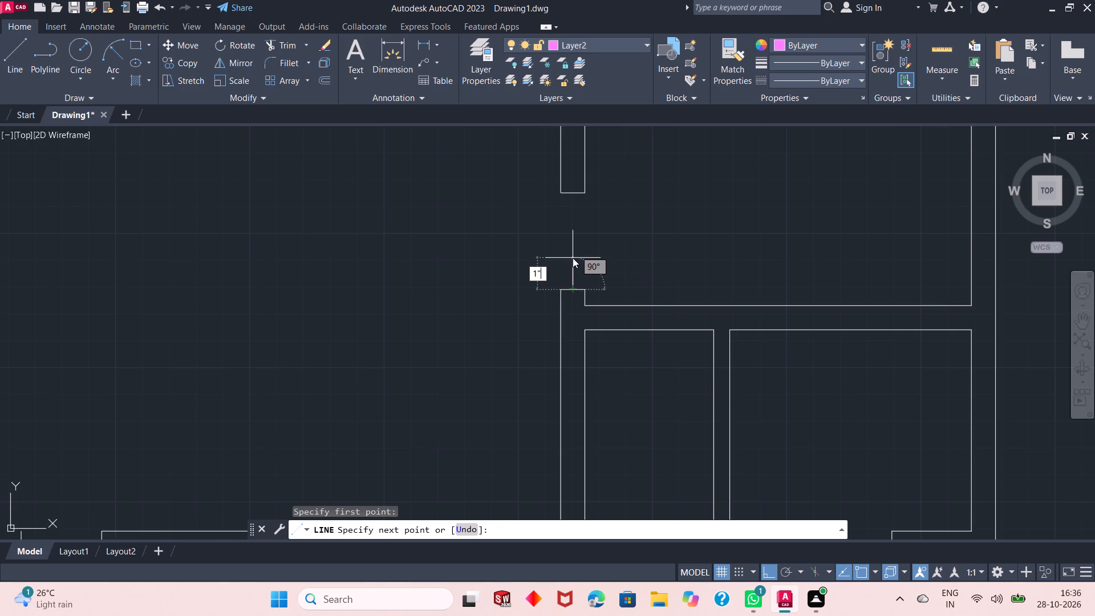
pyautogui.press('Return')
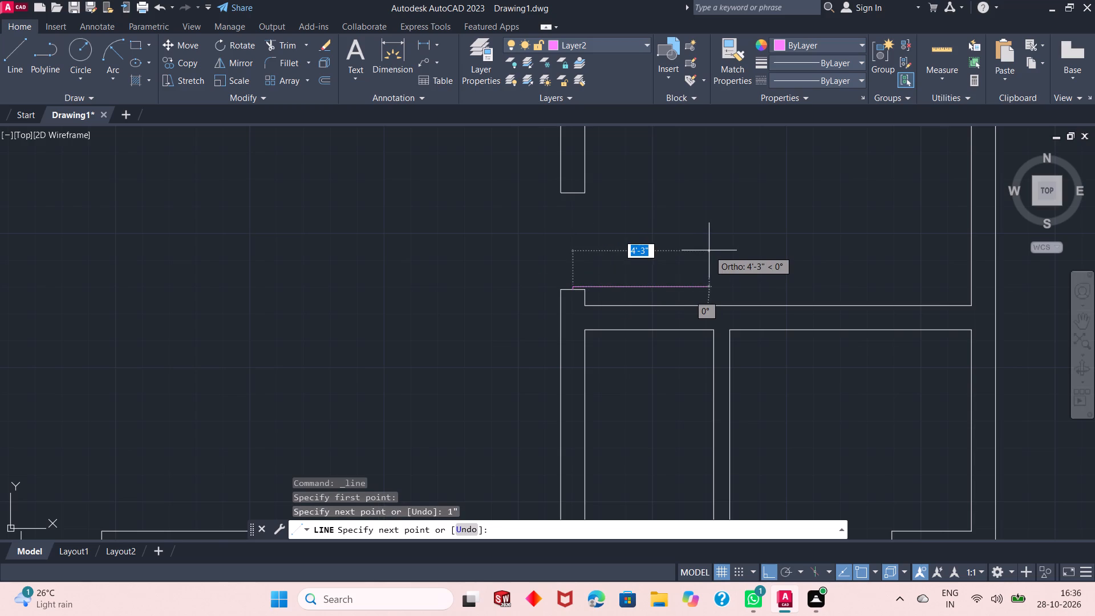
pyautogui.press('3')
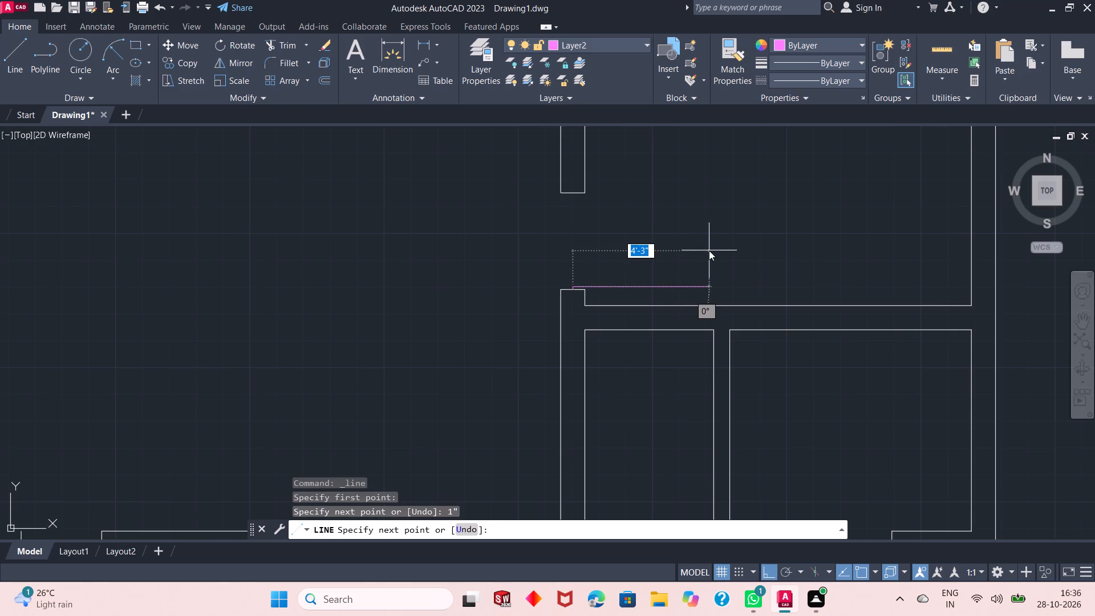
pyautogui.press('BackSpace')
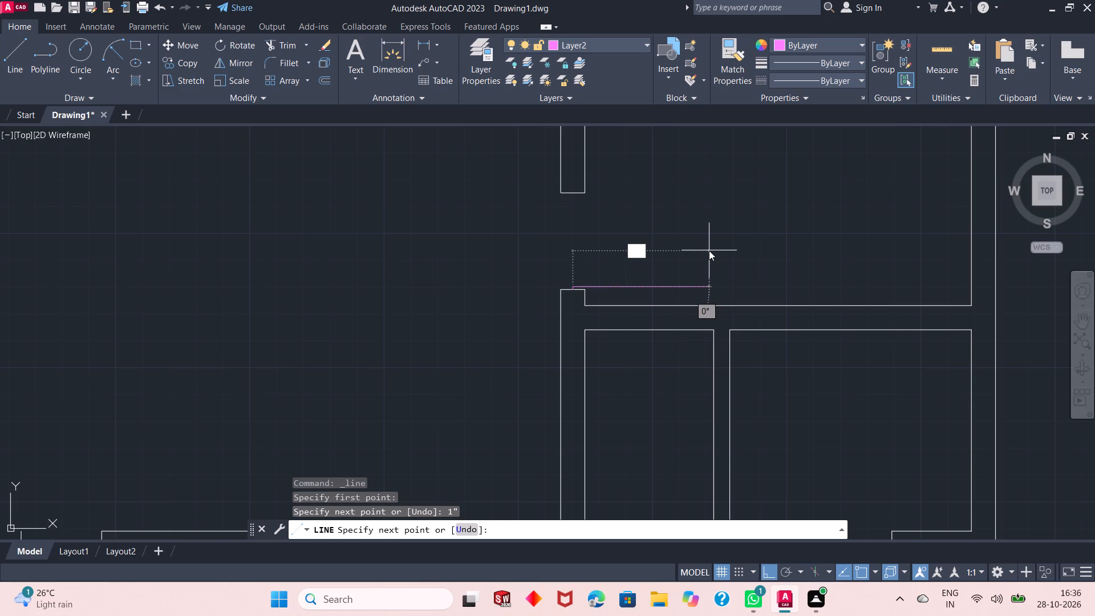
pyautogui.press('z')
pyautogui.press('Escape')
pyautogui.press('Escape')
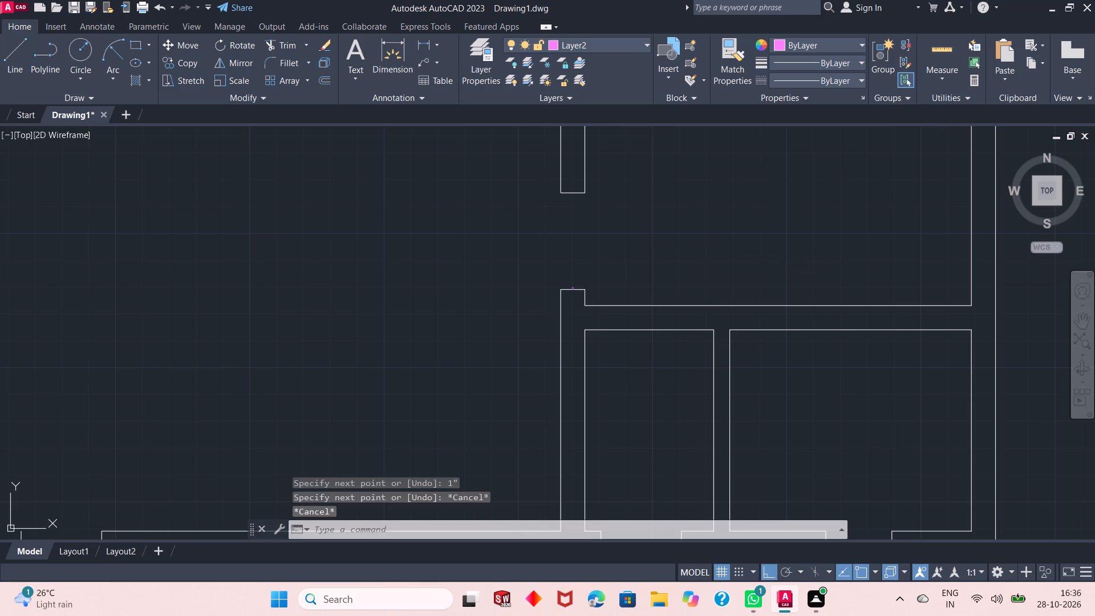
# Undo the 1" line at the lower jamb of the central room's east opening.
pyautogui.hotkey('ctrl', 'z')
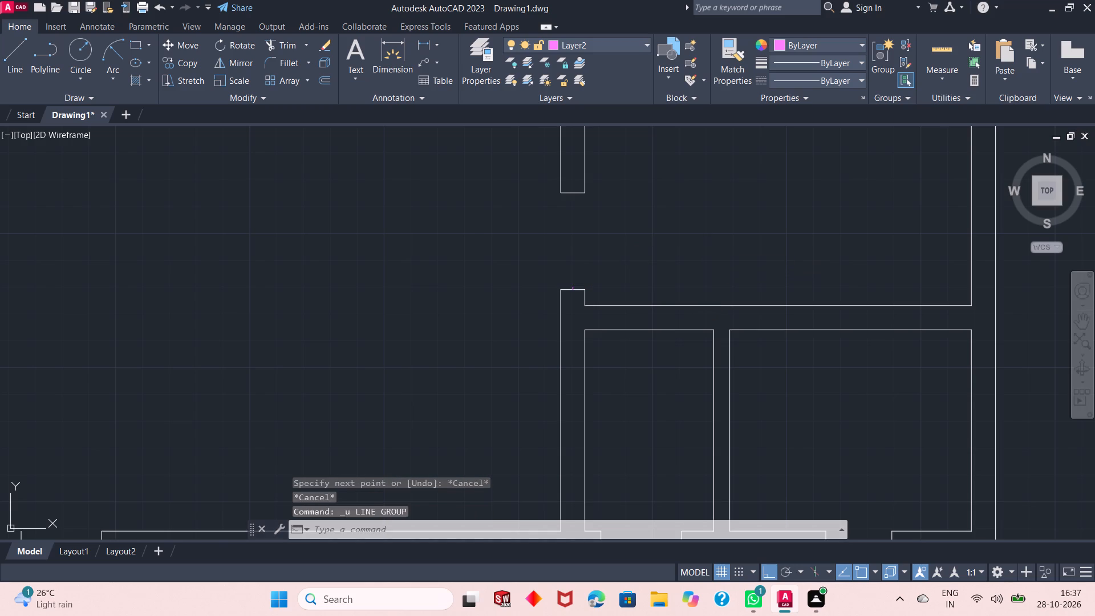
# Draw a 3' by 1" door leaf extending east, offset 1" above the midpoint of the east opening's lower jamb.
pyautogui.scroll(1, 540, 225)
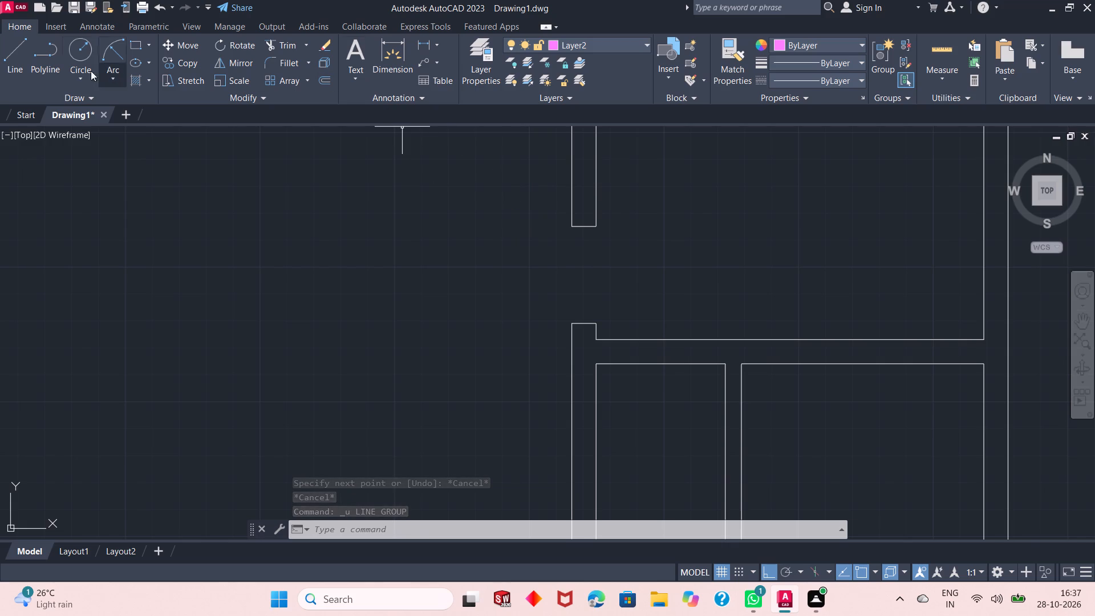
pyautogui.click(26, 55)
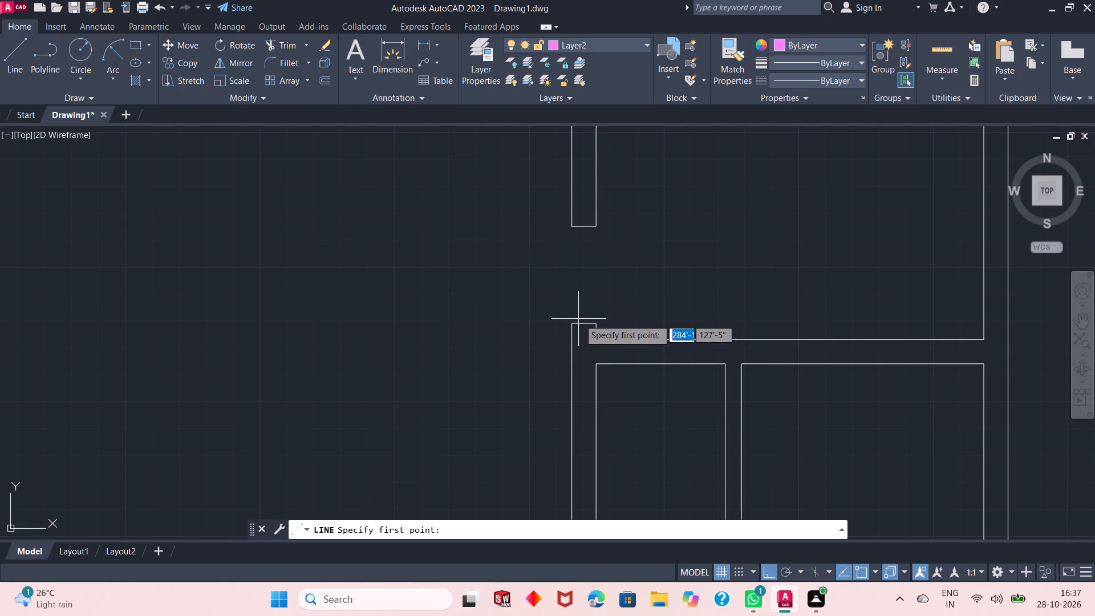
pyautogui.click(582, 322)
pyautogui.write('1"')
pyautogui.press('Return')
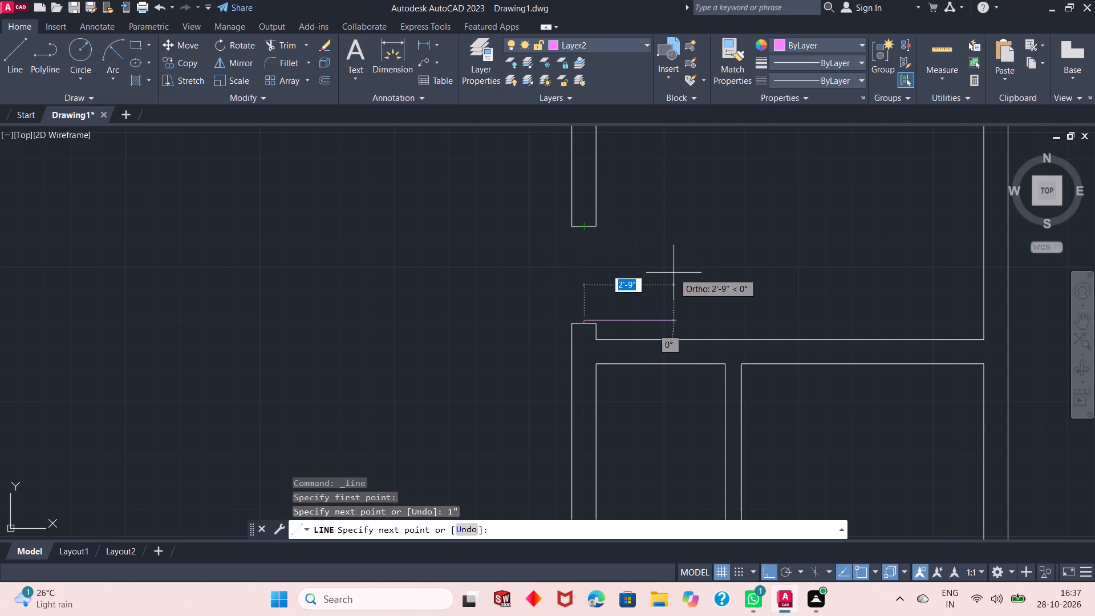
pyautogui.write("3'")
pyautogui.press('Return')
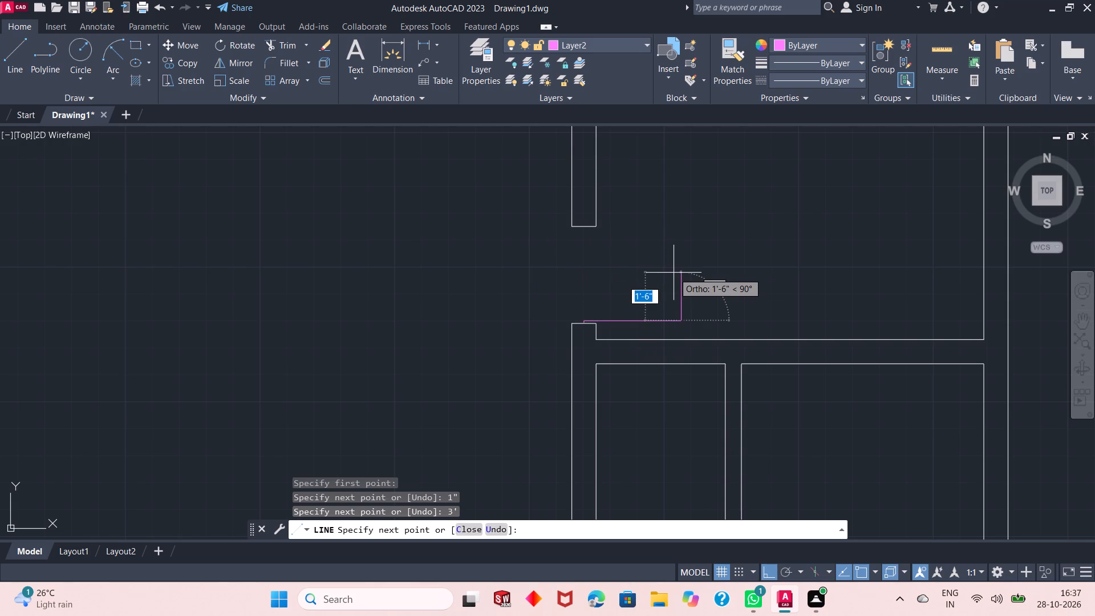
pyautogui.write('1"')
pyautogui.press('Return')
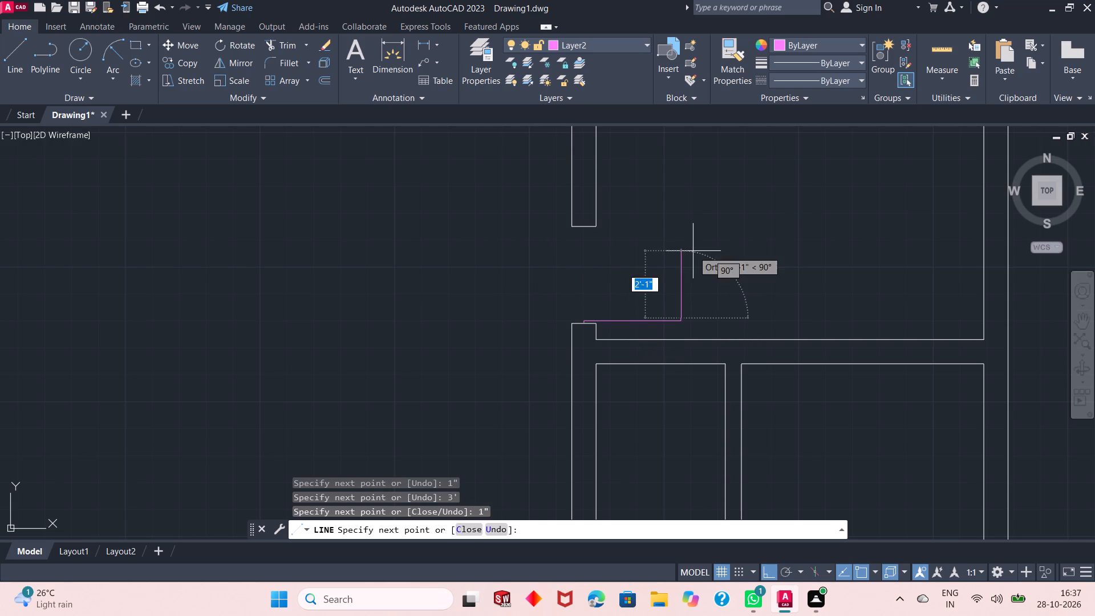
pyautogui.write("3'")
pyautogui.press('Return')
pyautogui.scroll(2, 537, 287)
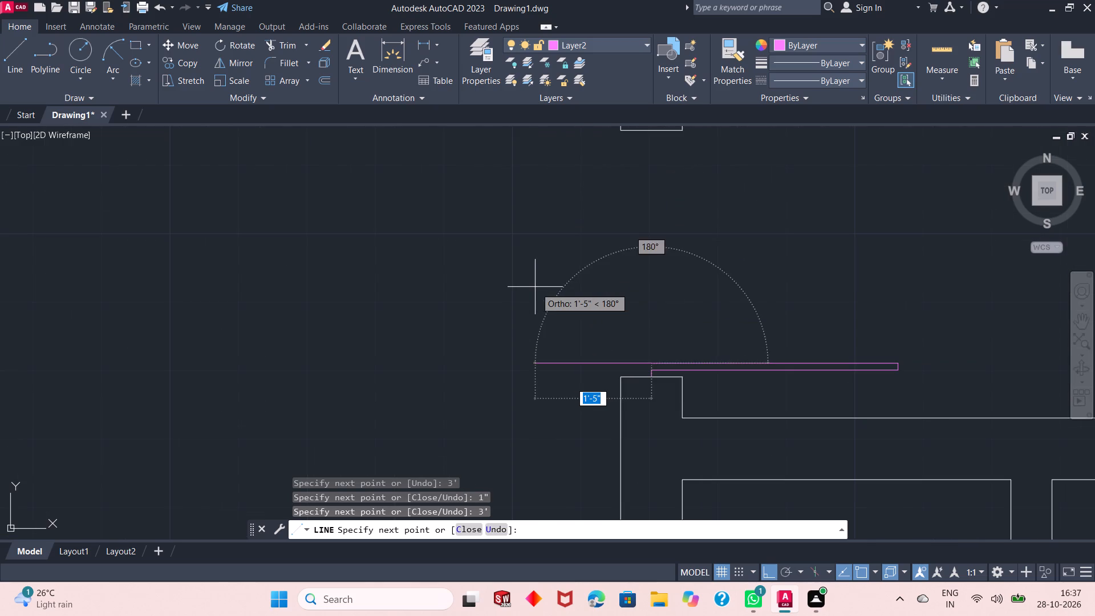
pyautogui.write('1"')
pyautogui.press('Return')
pyautogui.press('Return')
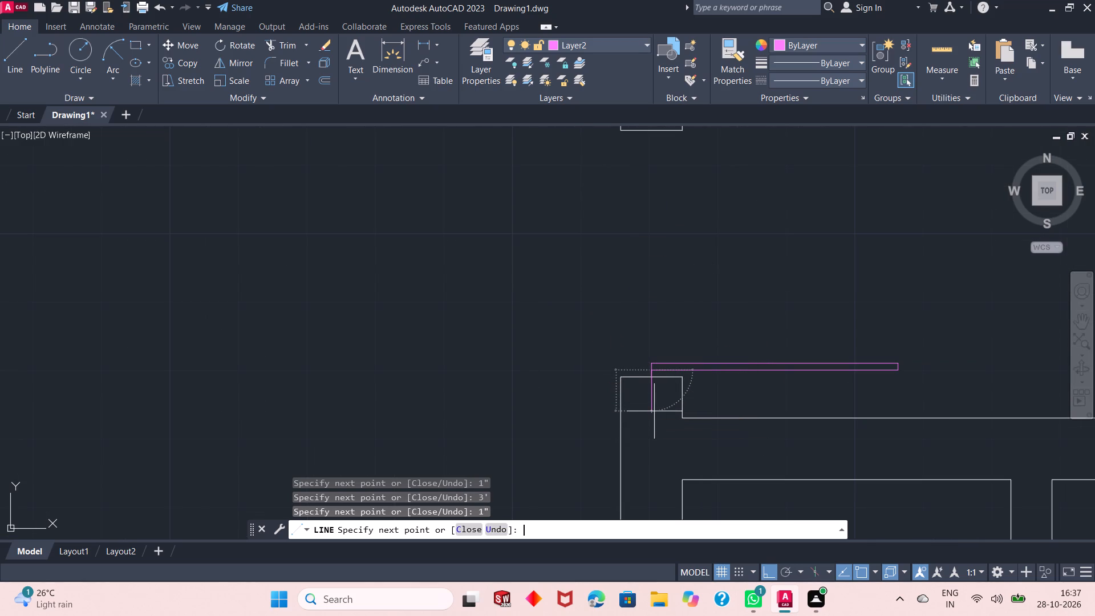
# Draw a 3' radius swing arc from the leaf's upper outer corner to the midpoint of the opening's upper jamb.
pyautogui.scroll(-1, 650, 407)
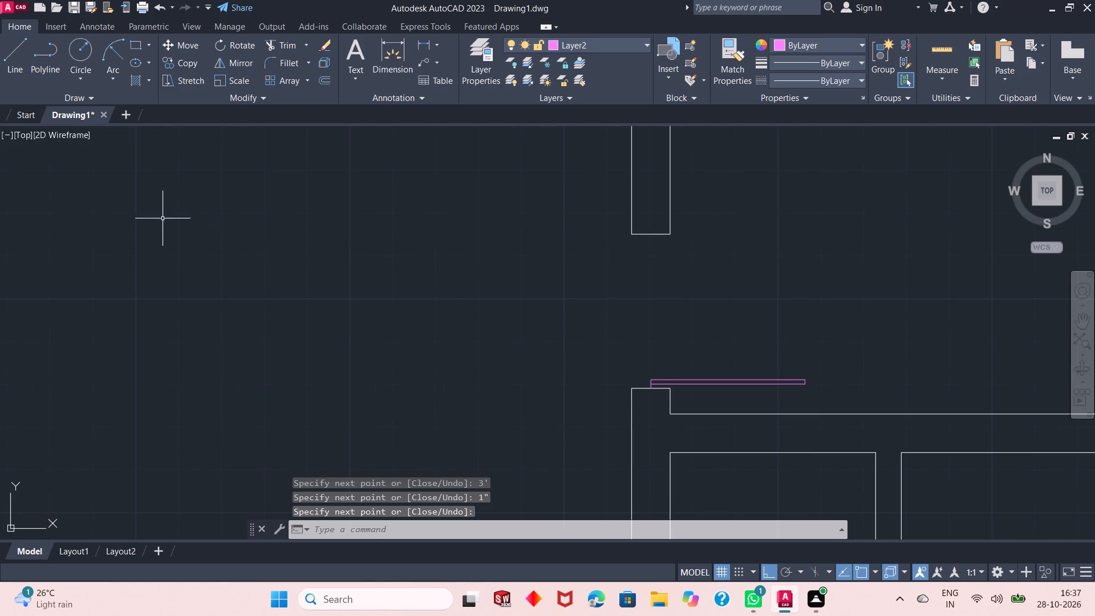
pyautogui.click(115, 48)
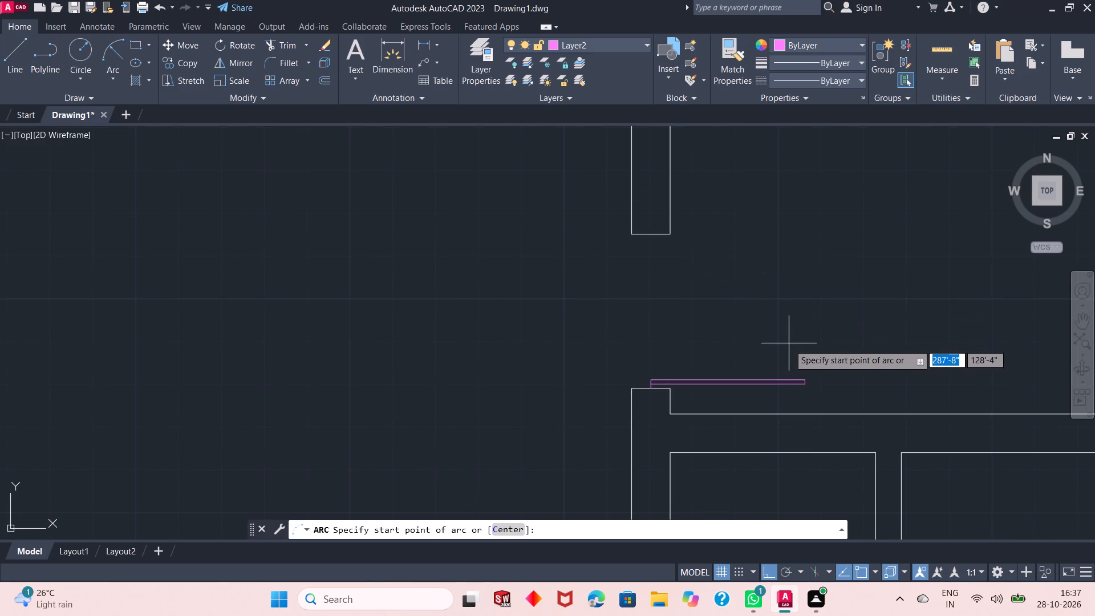
pyautogui.click(808, 378)
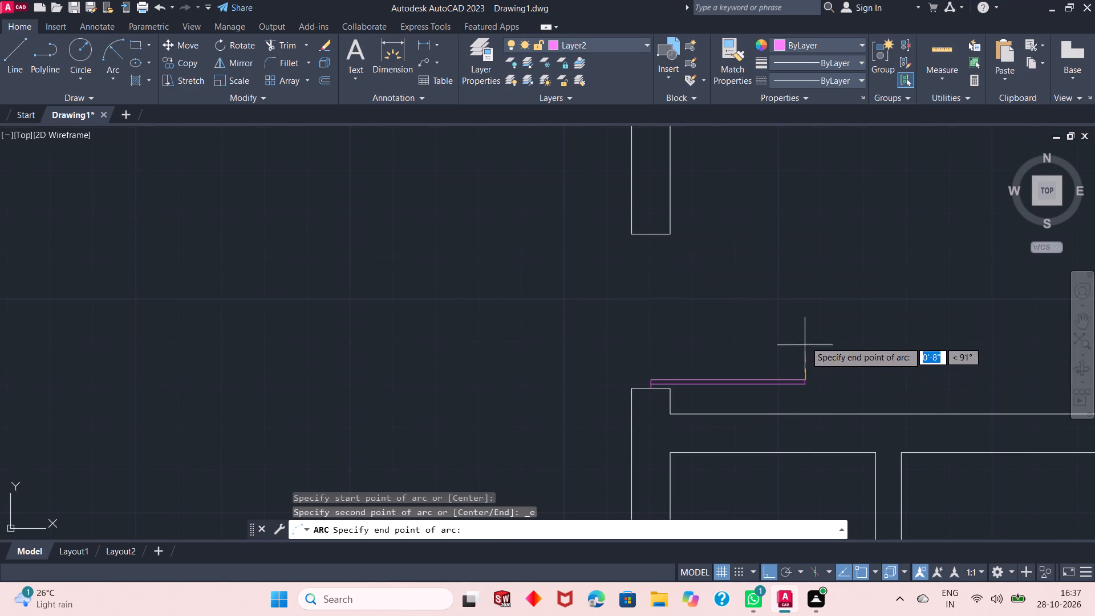
pyautogui.click(654, 234)
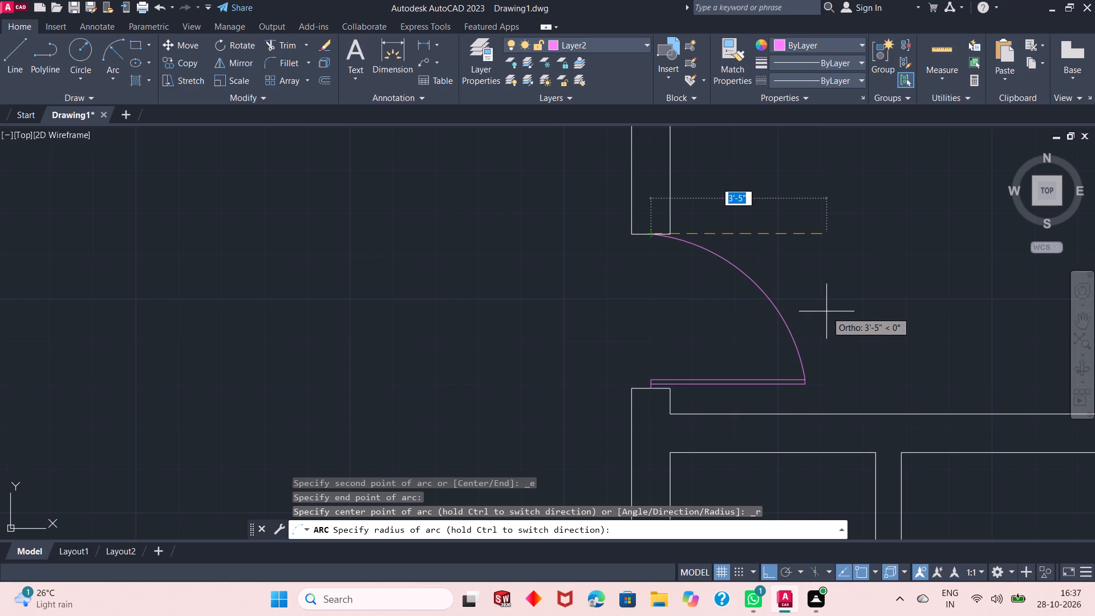
pyautogui.write("3'")
pyautogui.press('Return')
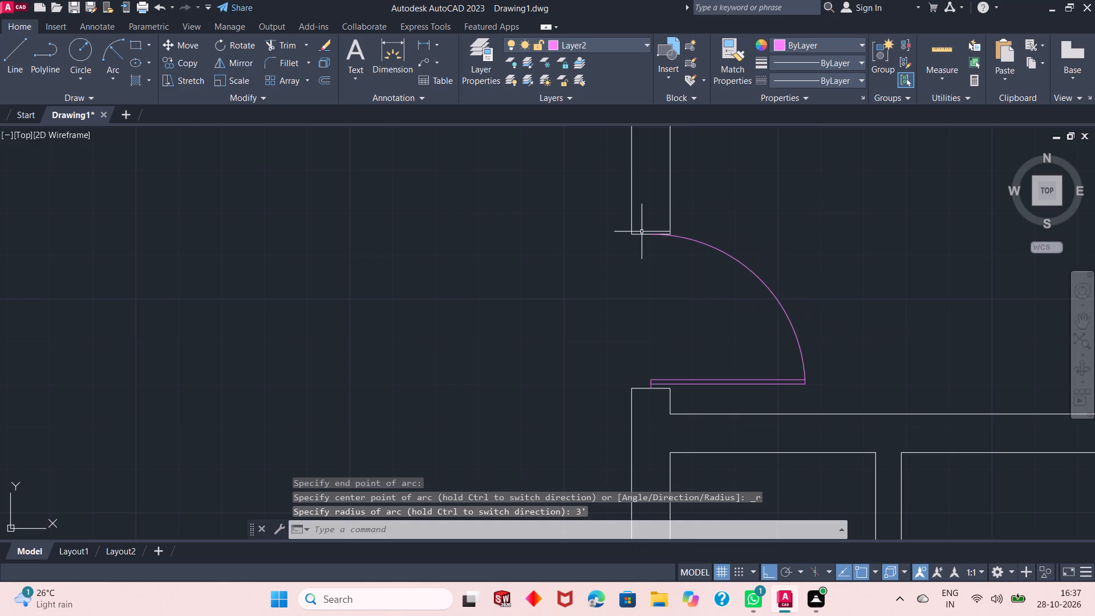
# Draw a 2'6" by 1" door leaf going north in the narrow room's south opening, offset 1" from the west jamb's midpoint.
pyautogui.scroll(-2, 640, 230)
pyautogui.scroll(-1, 697, 205)
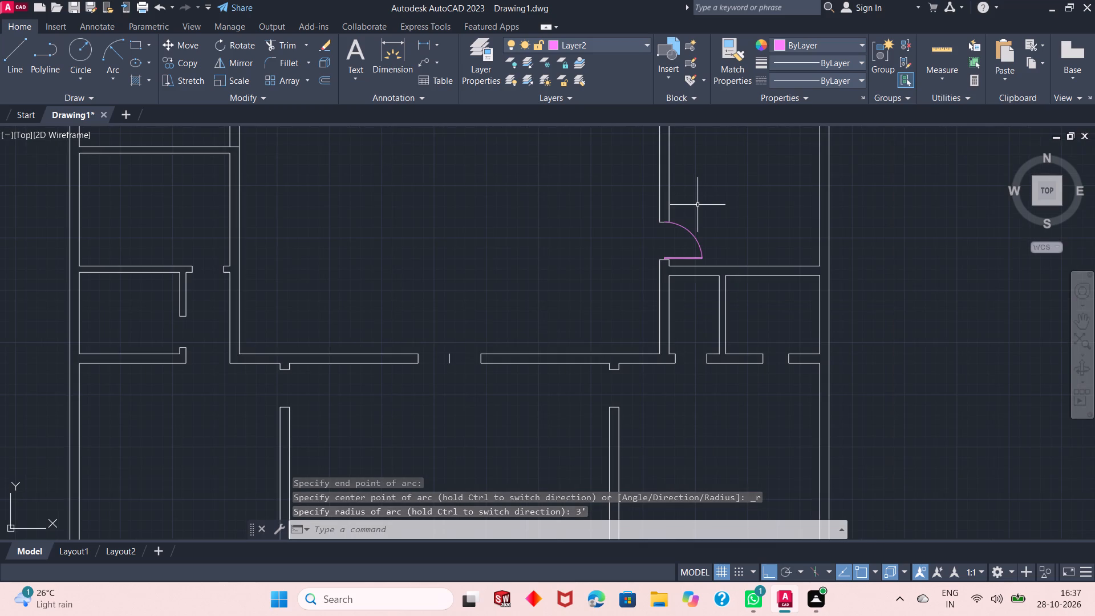
pyautogui.scroll(-1, 700, 222)
pyautogui.scroll(1, 688, 335)
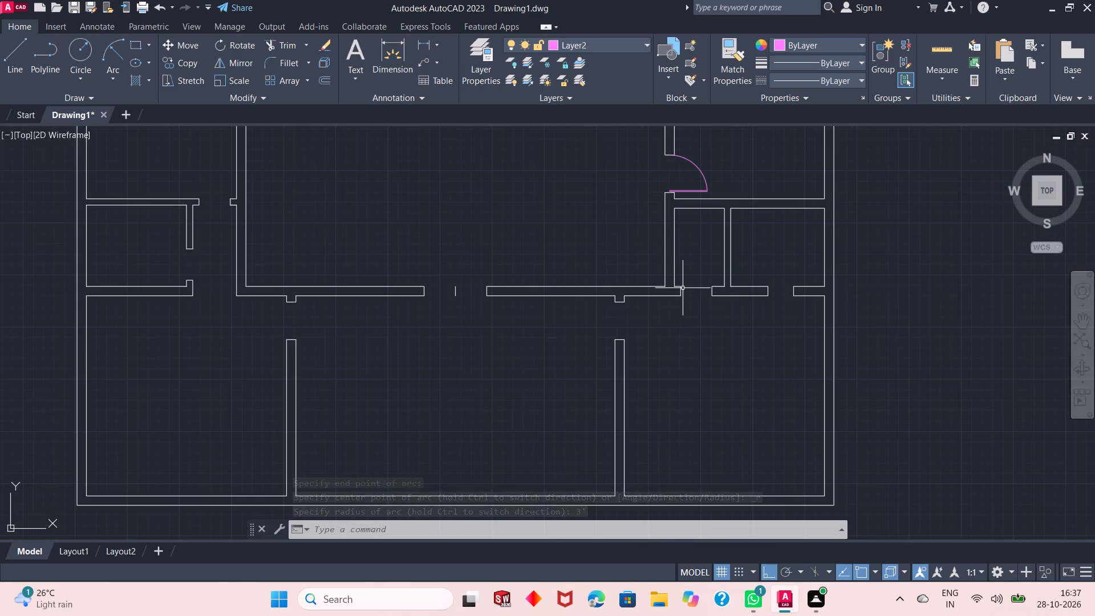
pyautogui.click(9, 51)
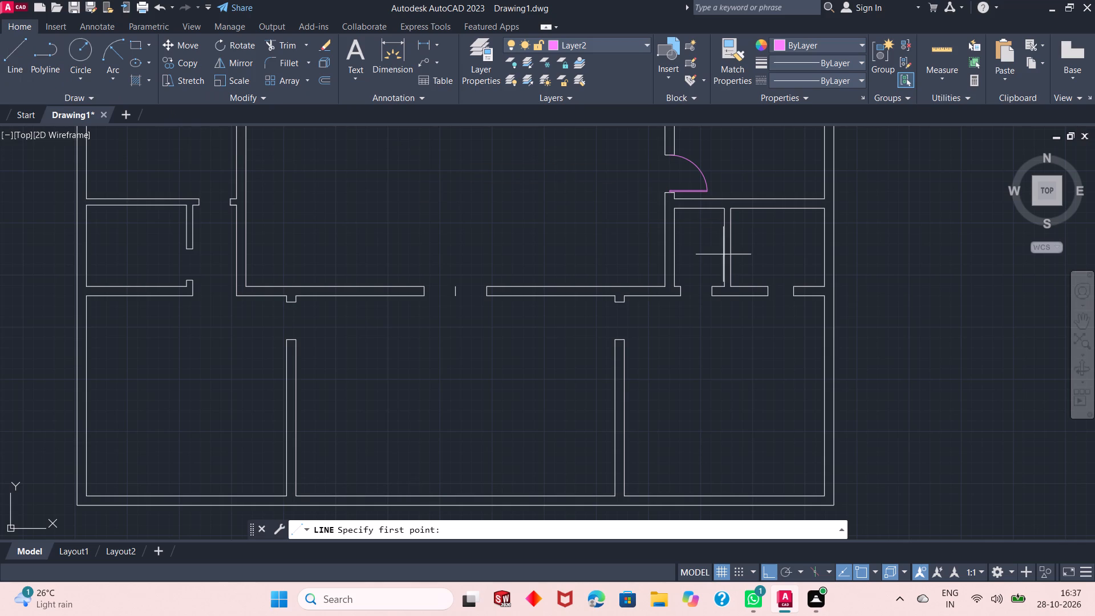
pyautogui.scroll(1, 649, 261)
pyautogui.scroll(1, 720, 331)
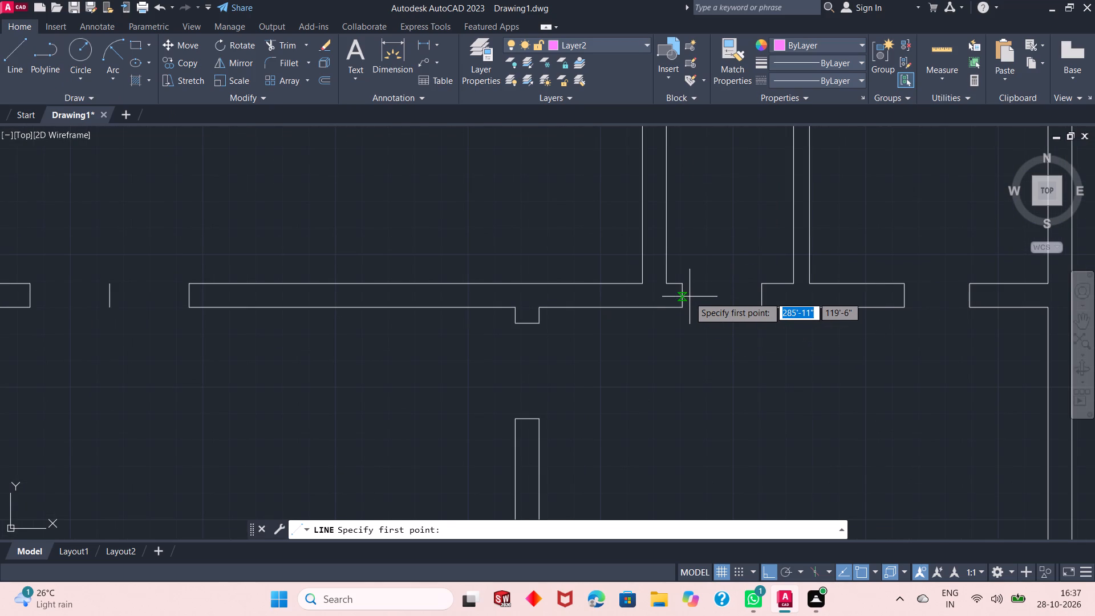
pyautogui.click(684, 297)
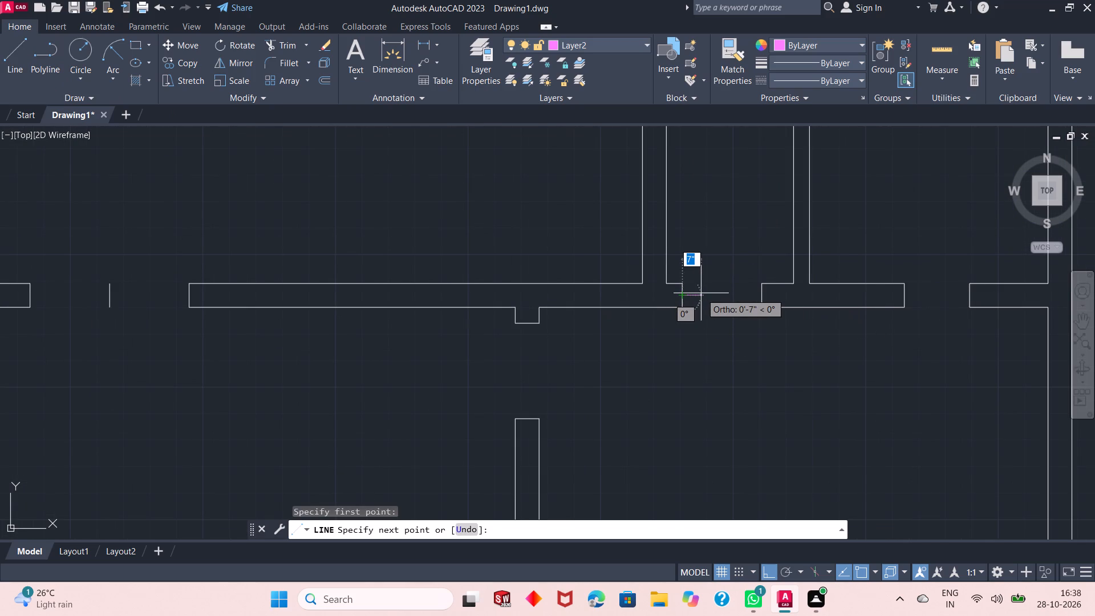
pyautogui.write('1"')
pyautogui.press('Return')
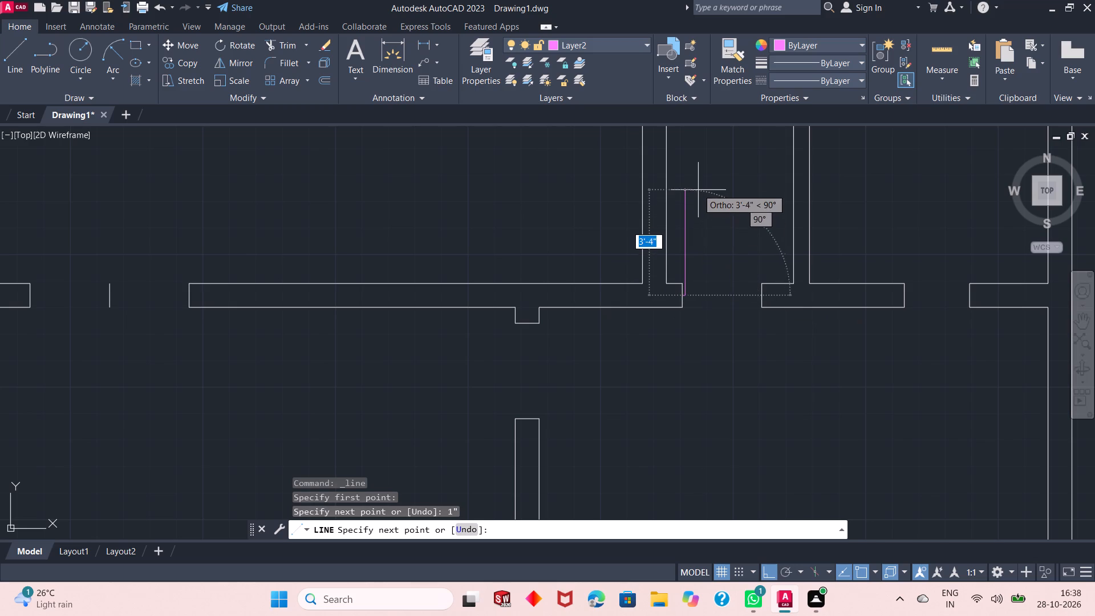
pyautogui.write('2\'6"')
pyautogui.press('Return')
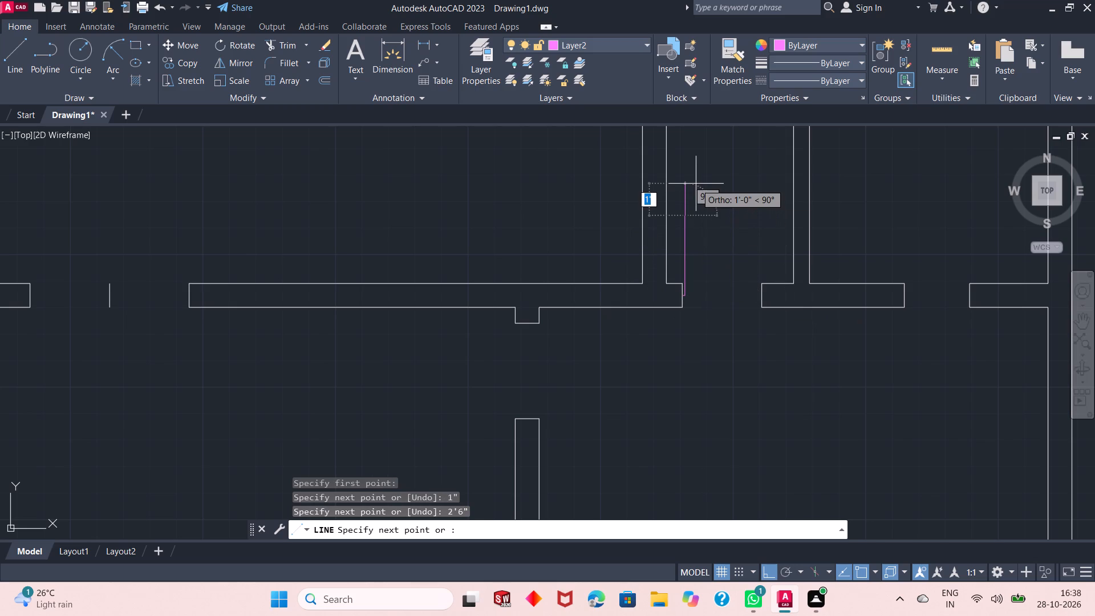
pyautogui.write('1"')
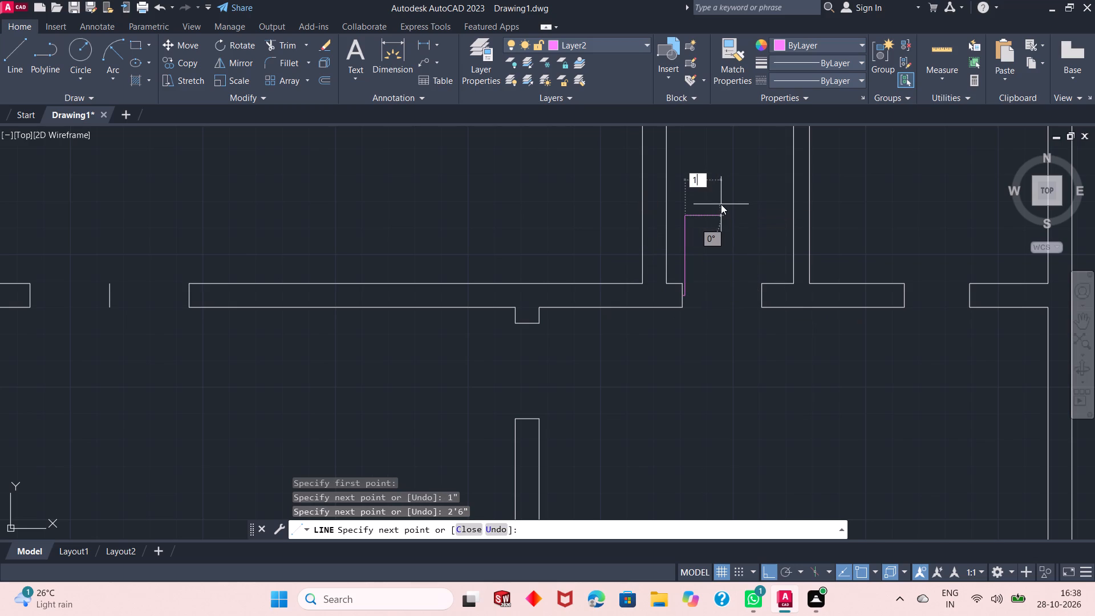
pyautogui.press('Return')
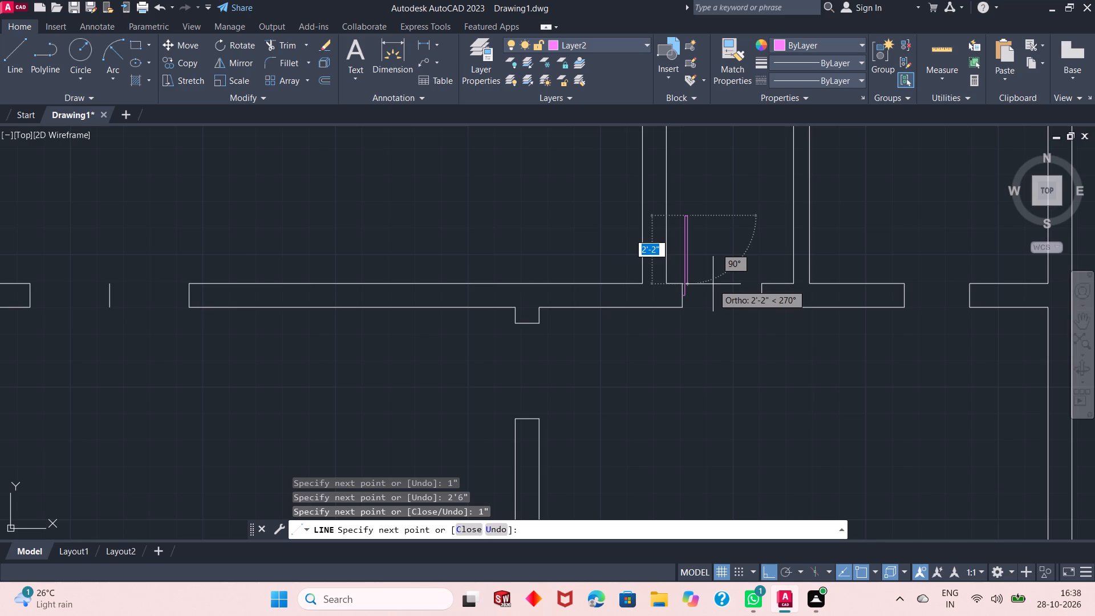
pyautogui.write('2\'6"')
pyautogui.press('Return')
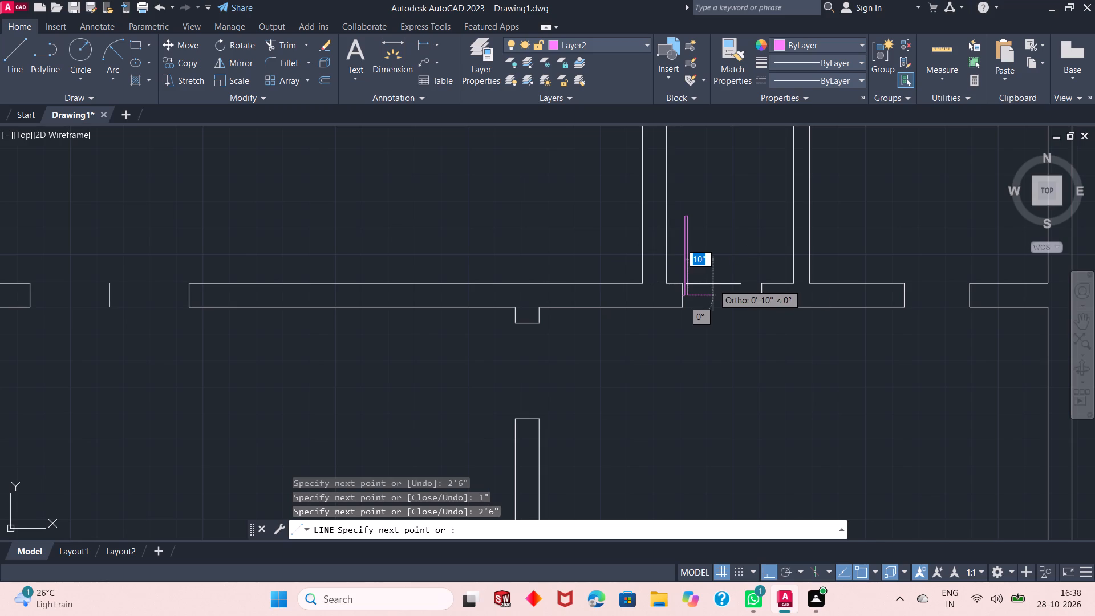
pyautogui.write('1"')
pyautogui.press('Return')
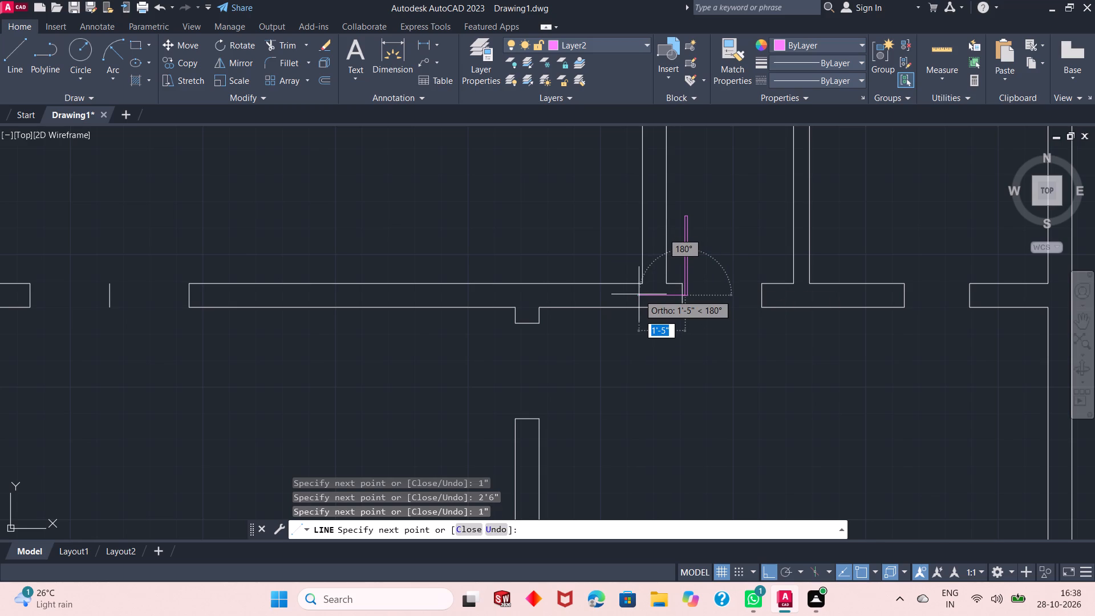
pyautogui.press('Return')
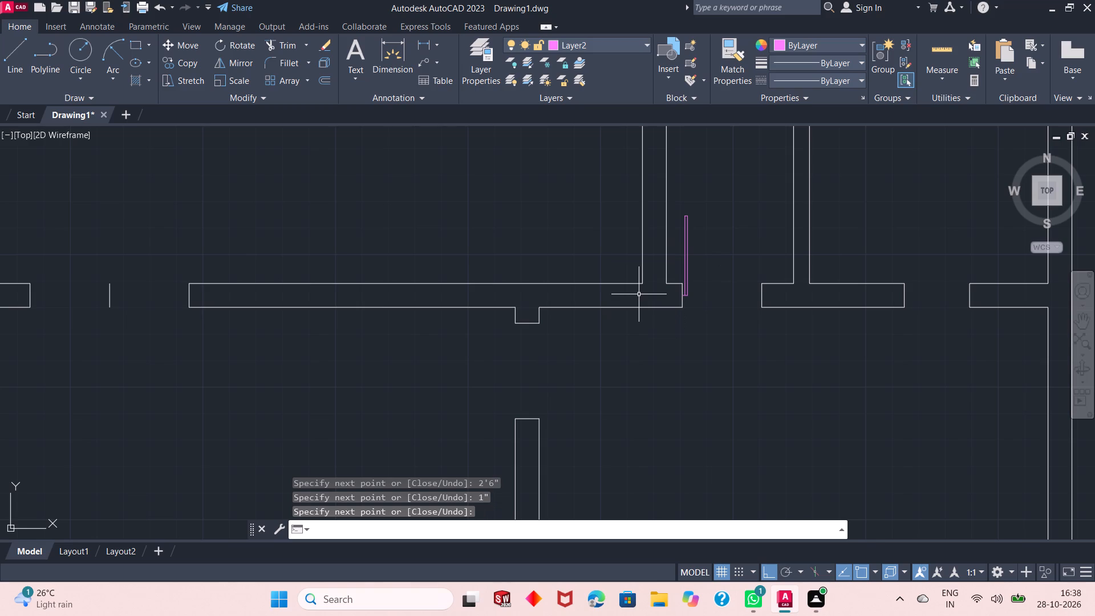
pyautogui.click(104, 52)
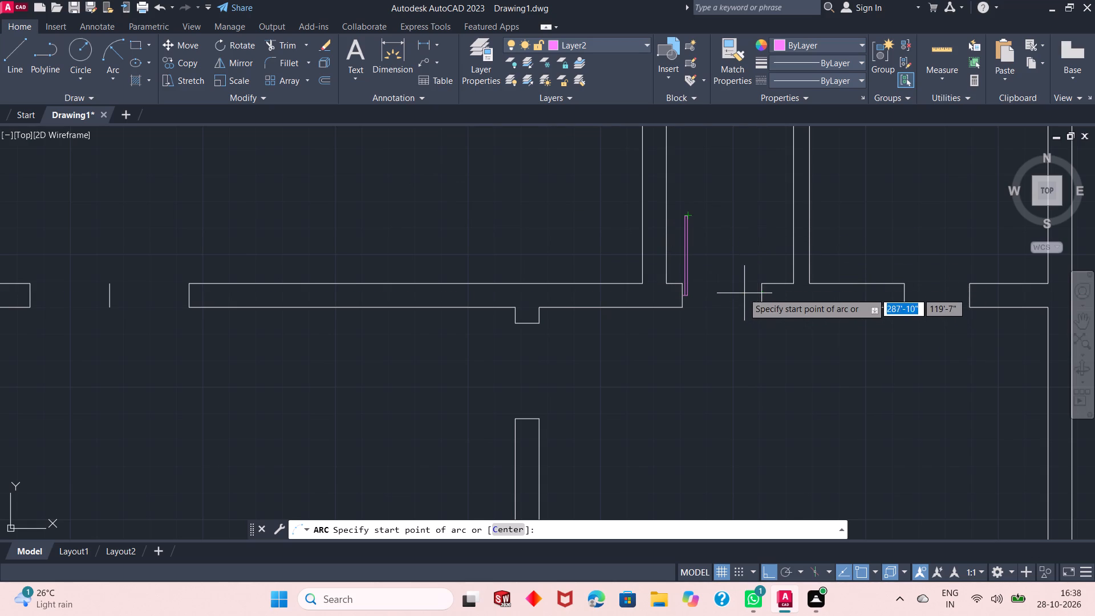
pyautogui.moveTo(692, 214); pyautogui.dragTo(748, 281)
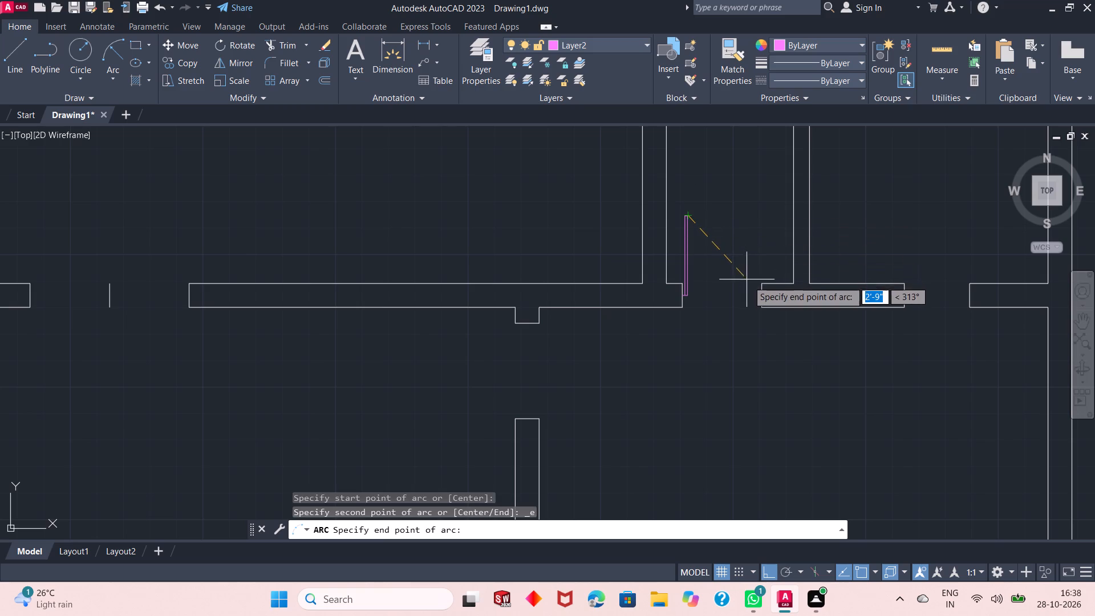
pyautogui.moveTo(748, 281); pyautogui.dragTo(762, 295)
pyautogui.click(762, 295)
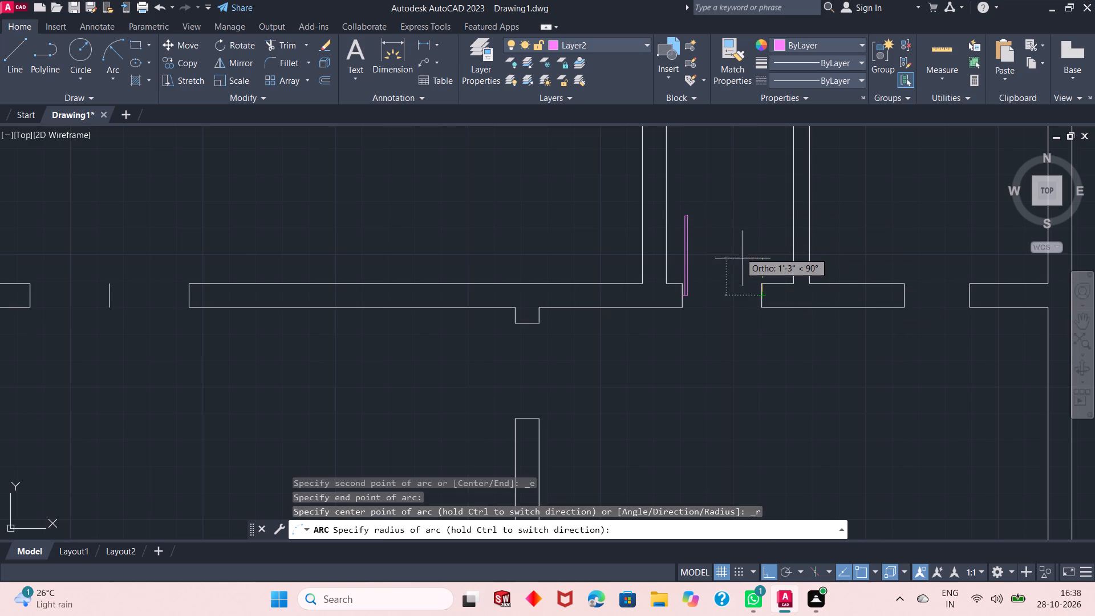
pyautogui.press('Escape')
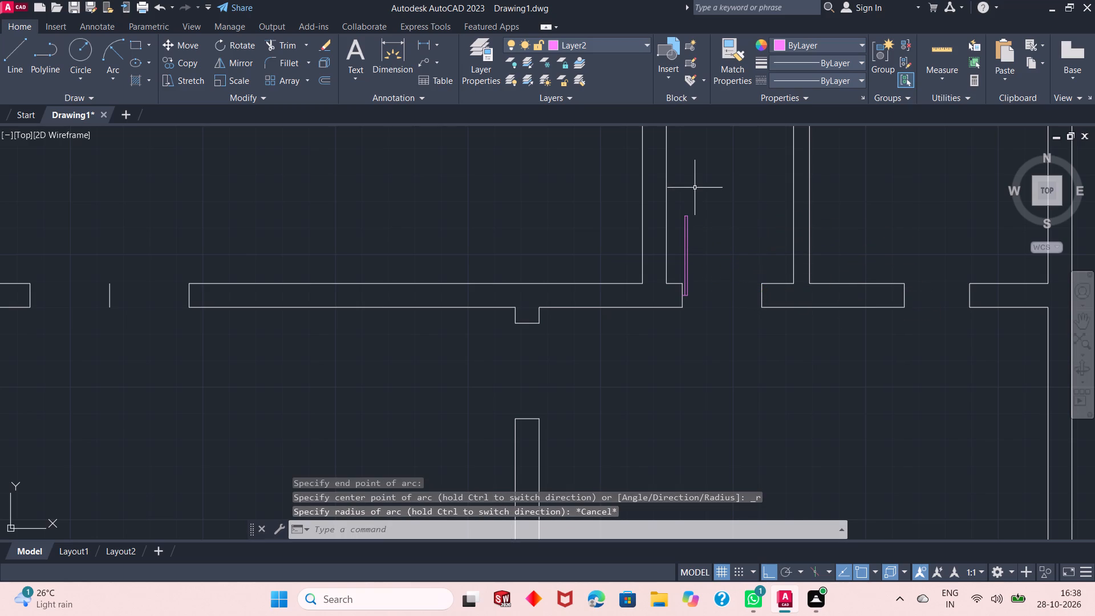
# Draw a 2'6" radius swing arc from the east jamb's midpoint to the upper east corner of the new door leaf.
pyautogui.click(115, 46)
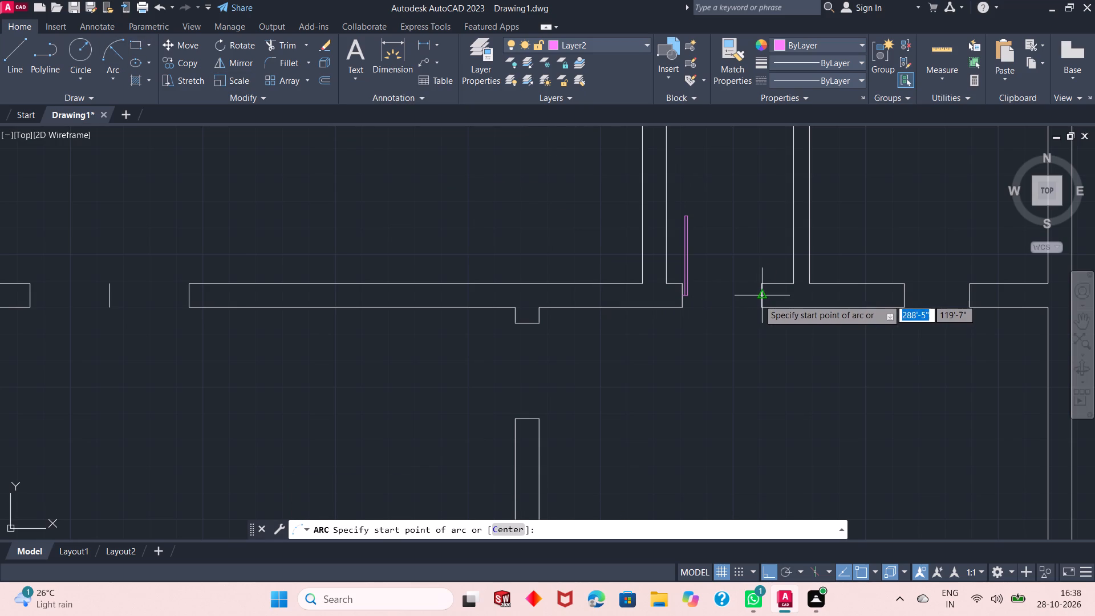
pyautogui.moveTo(759, 299); pyautogui.dragTo(688, 218)
pyautogui.keyDown('ctrl'); pyautogui.scroll(3, 688, 218); pyautogui.keyUp('ctrl')
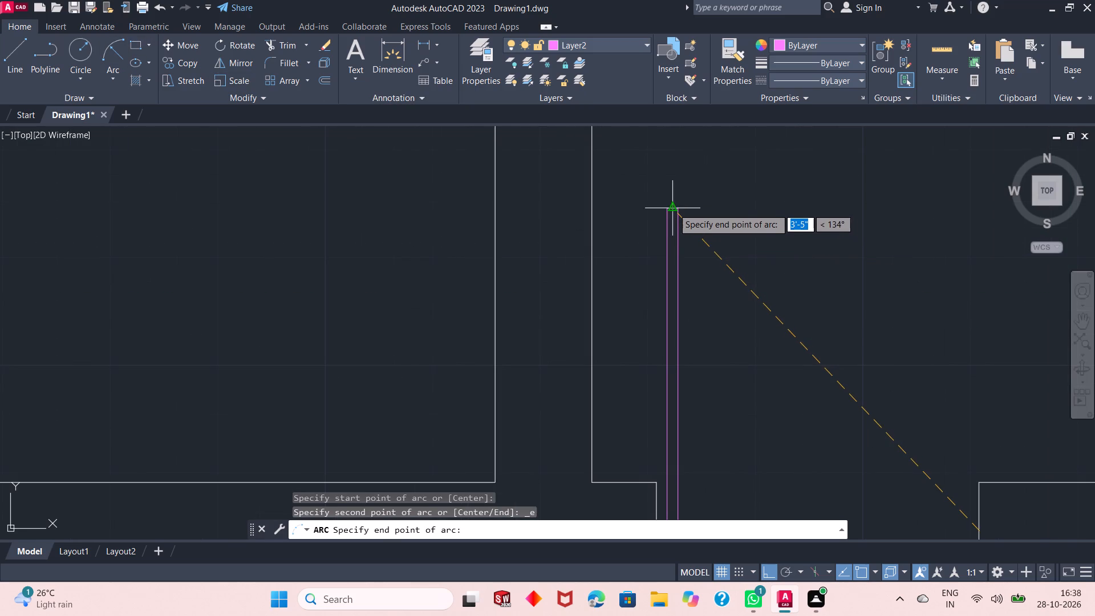
pyautogui.click(680, 209)
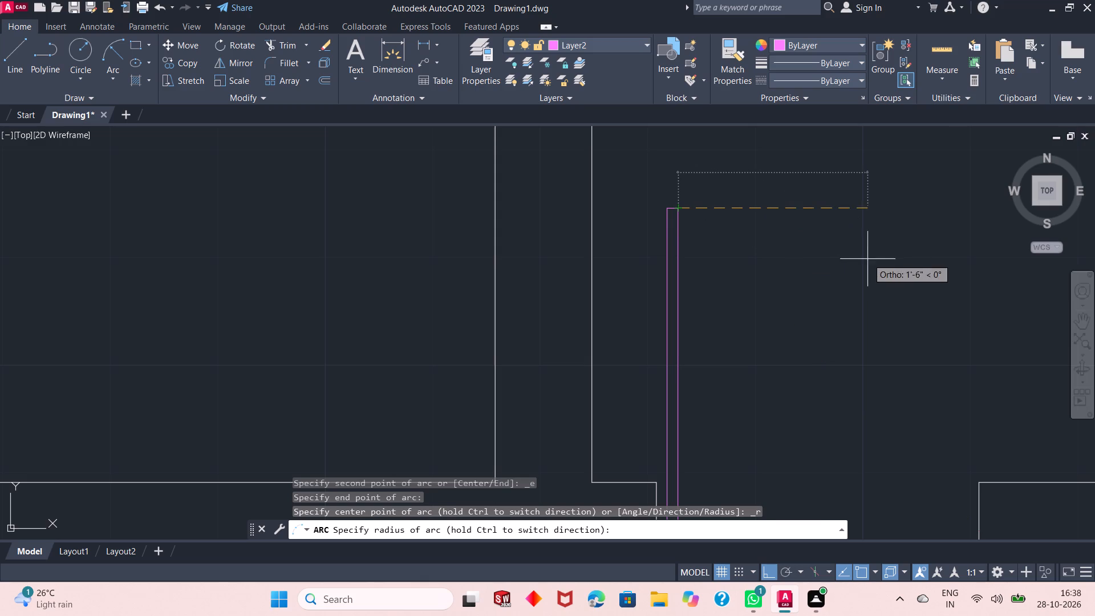
pyautogui.keyDown('ctrl'); pyautogui.scroll(-3, 792, 271); pyautogui.keyUp('ctrl')
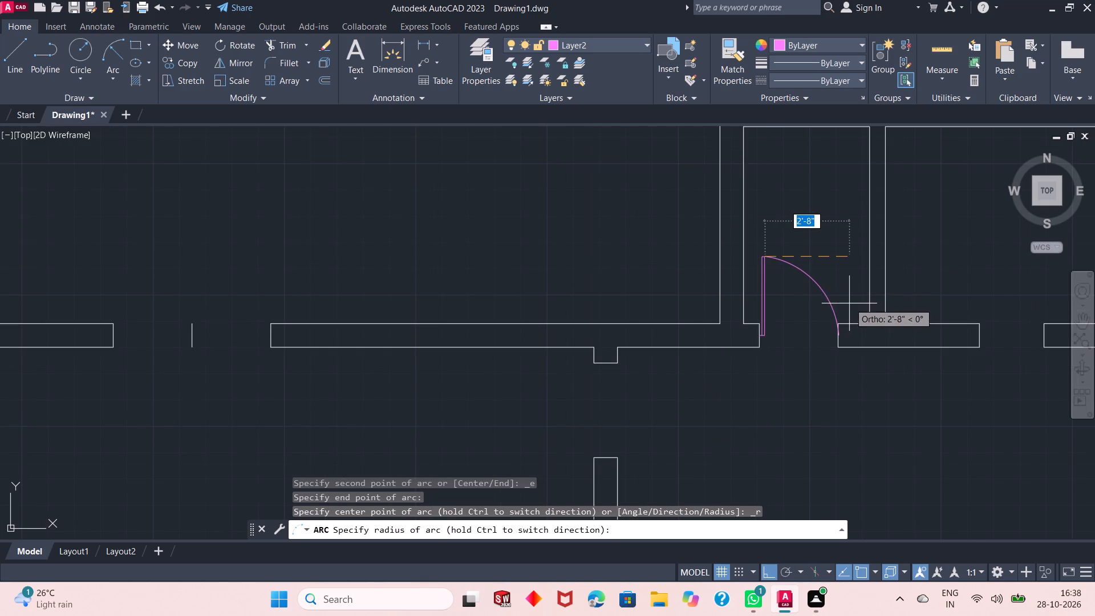
pyautogui.write('2\'6"')
pyautogui.press('Return')
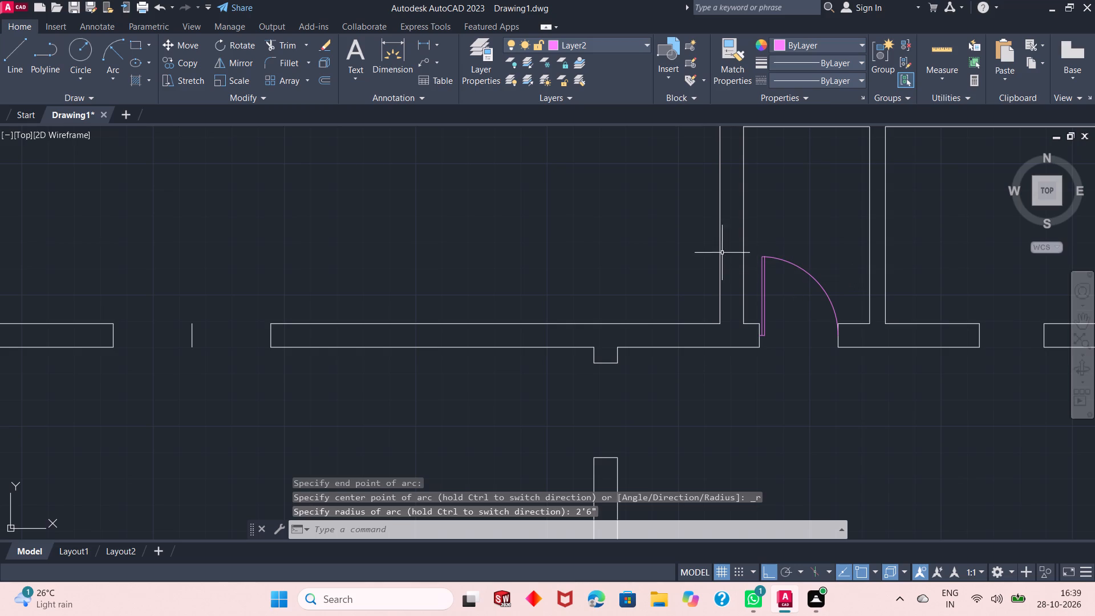
pyautogui.keyDown('ctrl'); pyautogui.scroll(-1, 695, 246); pyautogui.keyUp('ctrl')
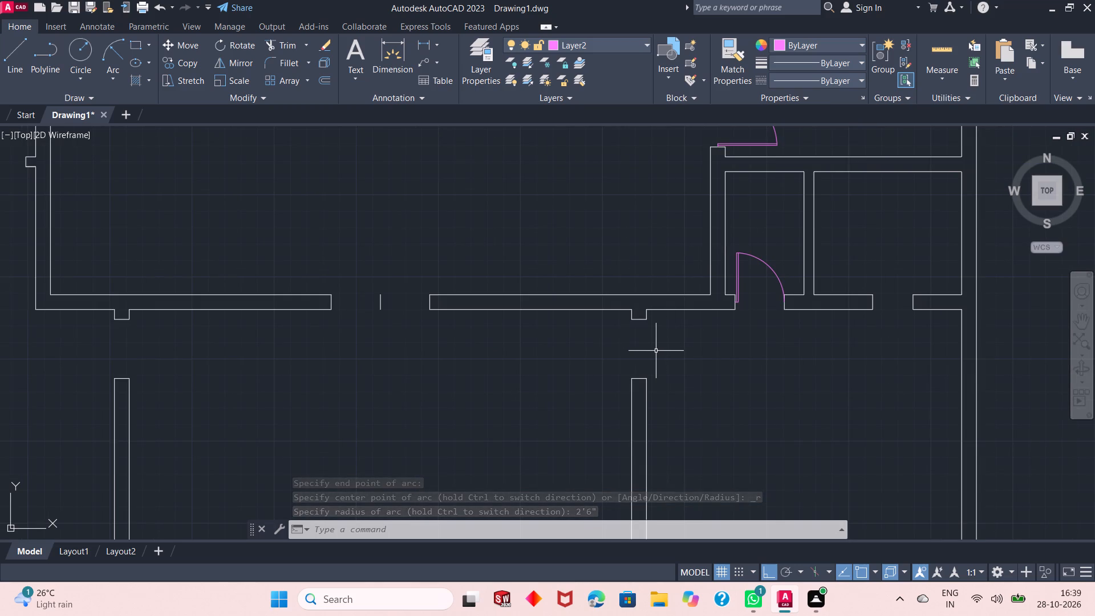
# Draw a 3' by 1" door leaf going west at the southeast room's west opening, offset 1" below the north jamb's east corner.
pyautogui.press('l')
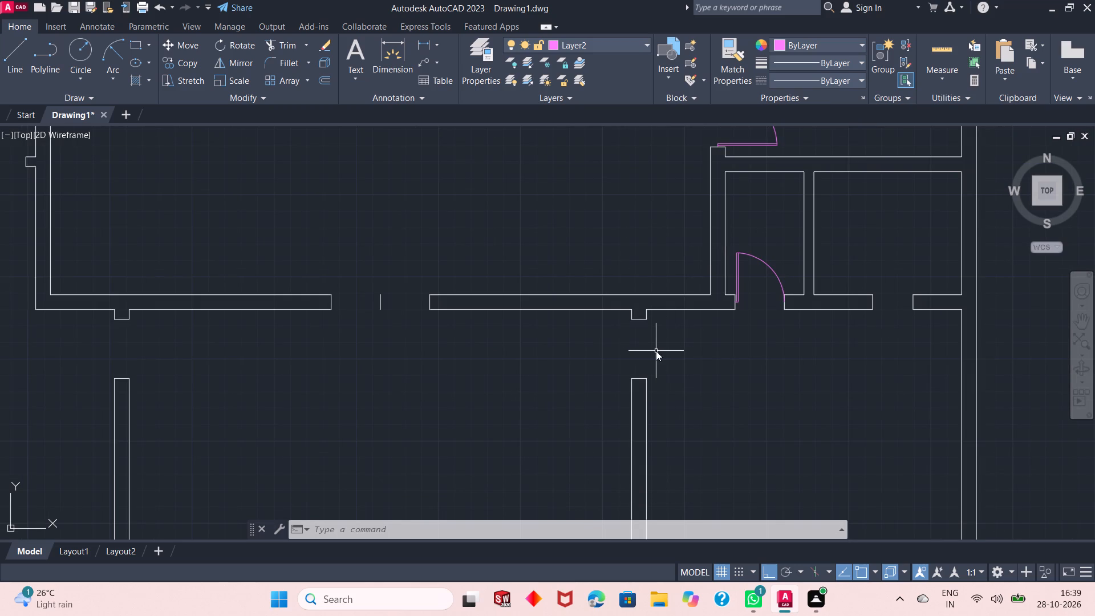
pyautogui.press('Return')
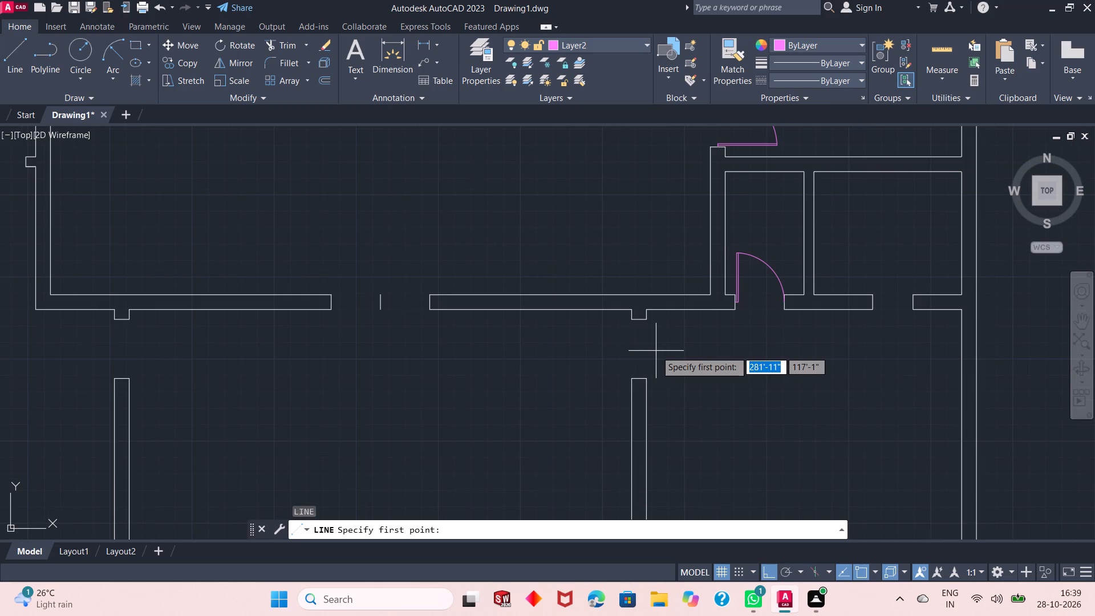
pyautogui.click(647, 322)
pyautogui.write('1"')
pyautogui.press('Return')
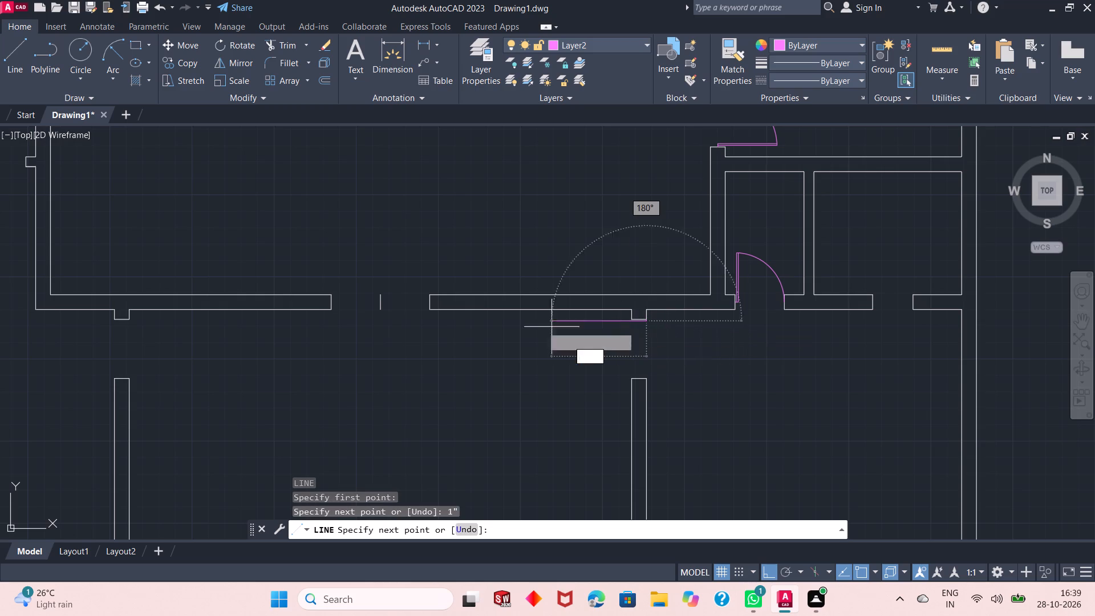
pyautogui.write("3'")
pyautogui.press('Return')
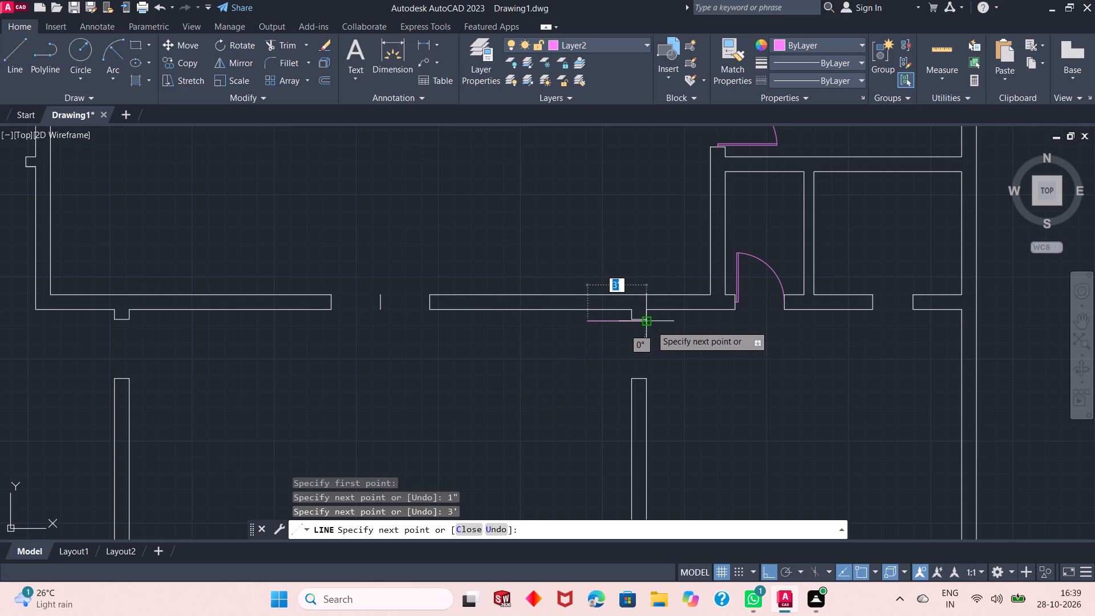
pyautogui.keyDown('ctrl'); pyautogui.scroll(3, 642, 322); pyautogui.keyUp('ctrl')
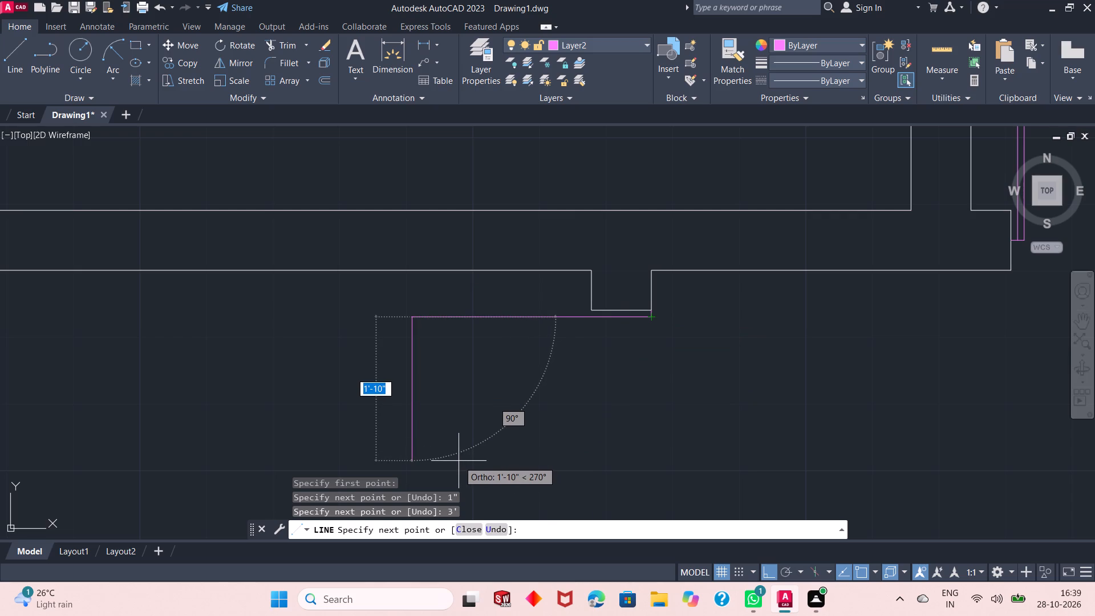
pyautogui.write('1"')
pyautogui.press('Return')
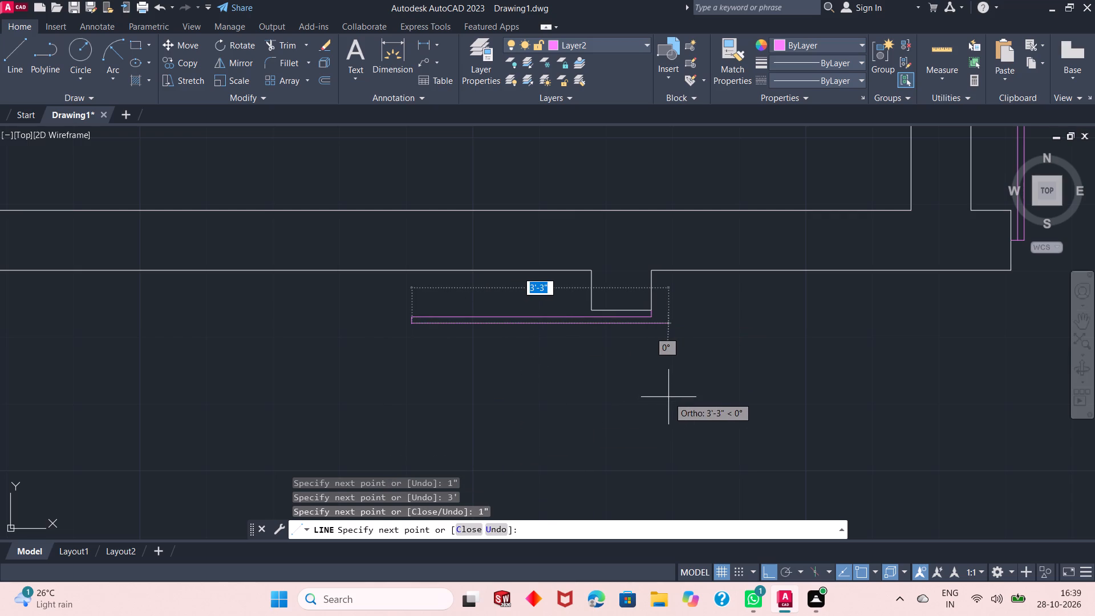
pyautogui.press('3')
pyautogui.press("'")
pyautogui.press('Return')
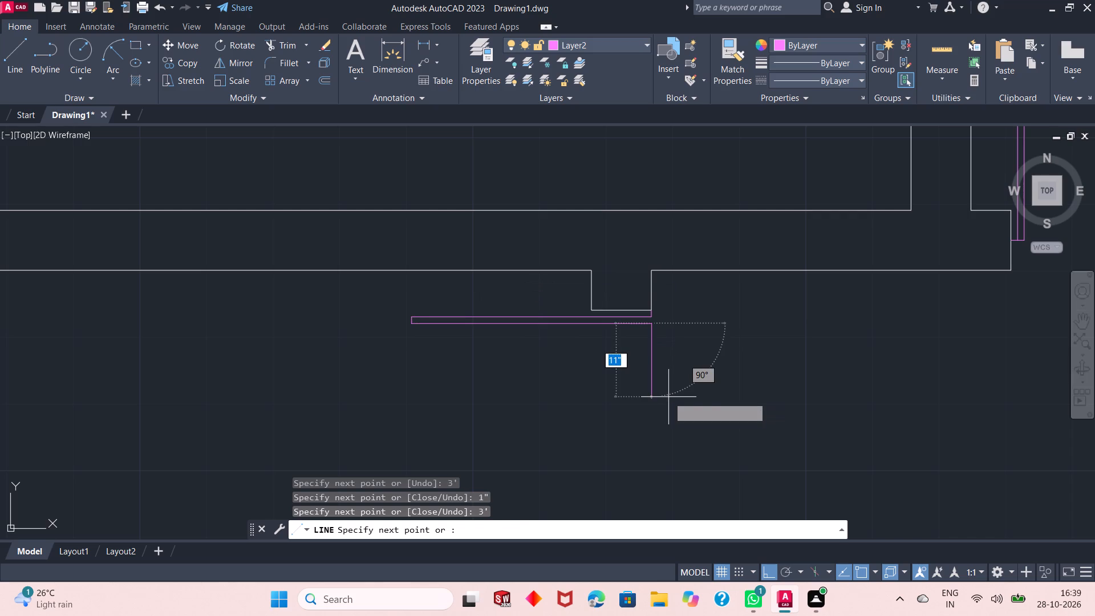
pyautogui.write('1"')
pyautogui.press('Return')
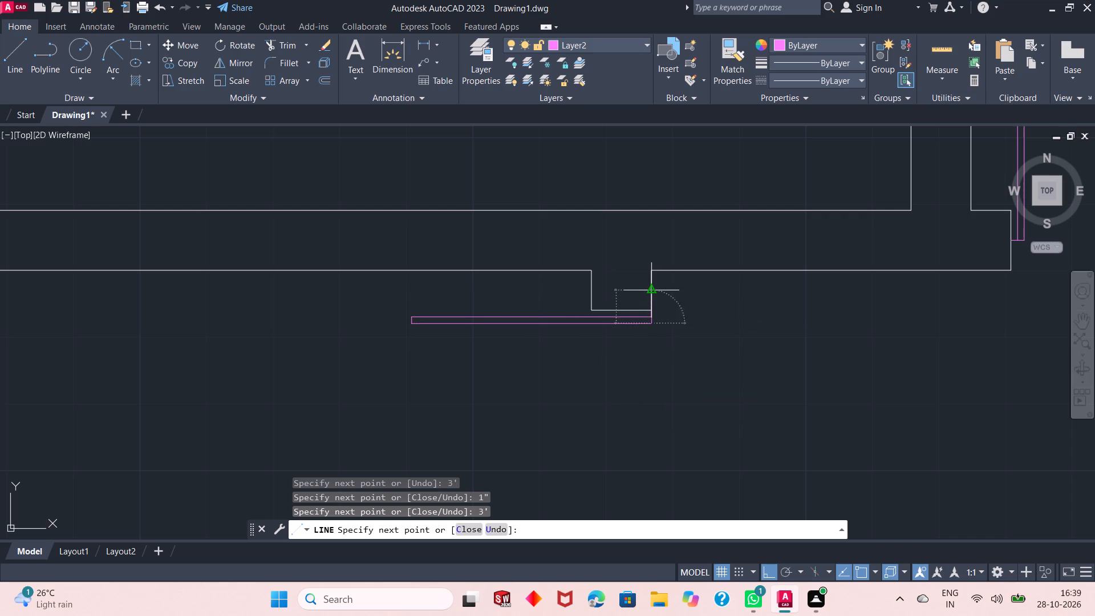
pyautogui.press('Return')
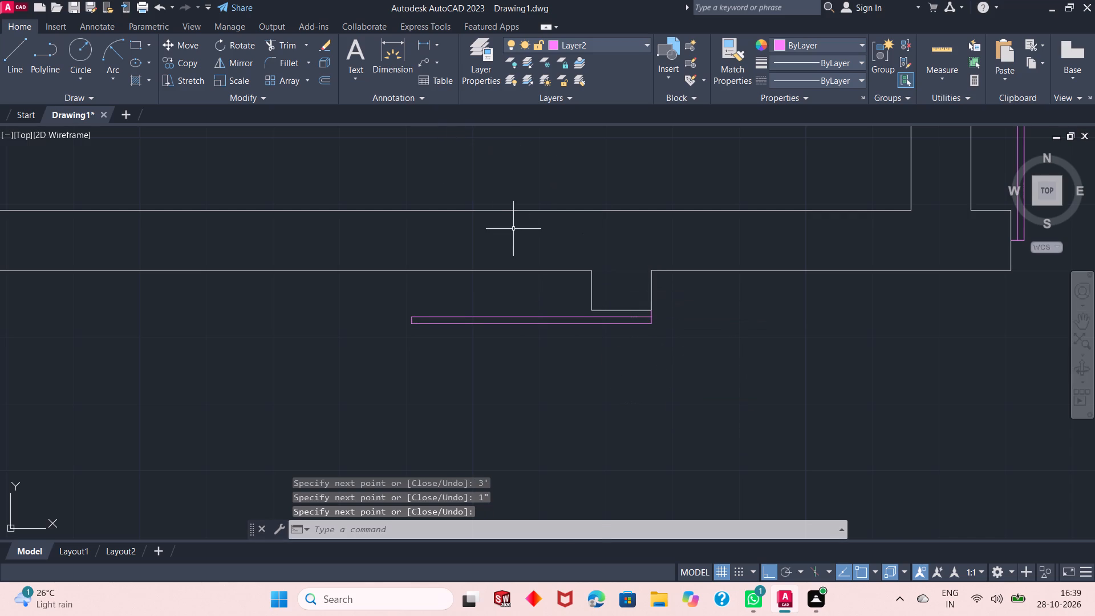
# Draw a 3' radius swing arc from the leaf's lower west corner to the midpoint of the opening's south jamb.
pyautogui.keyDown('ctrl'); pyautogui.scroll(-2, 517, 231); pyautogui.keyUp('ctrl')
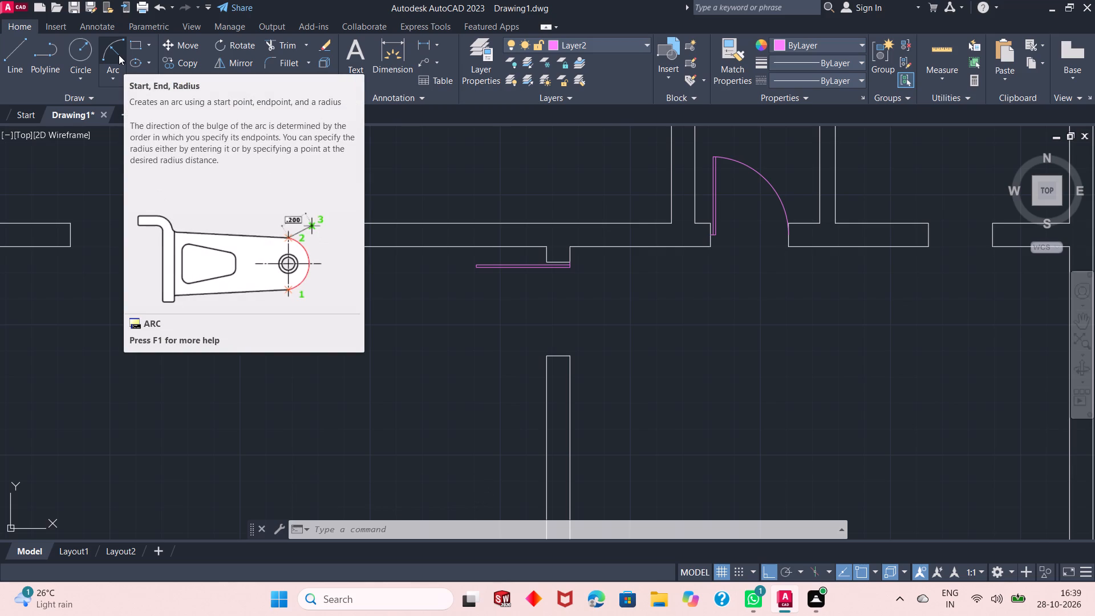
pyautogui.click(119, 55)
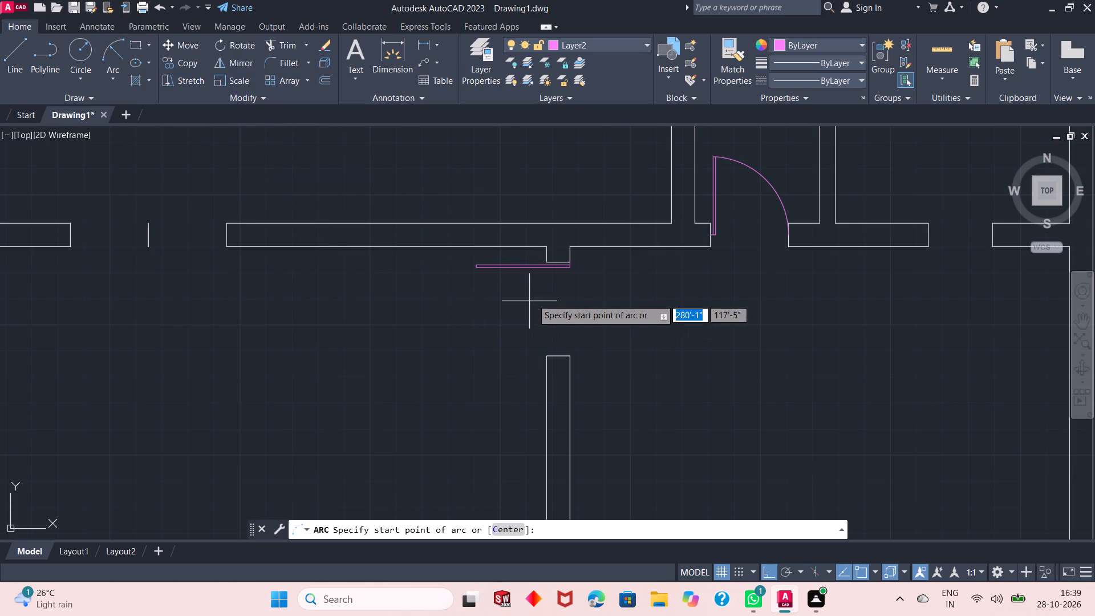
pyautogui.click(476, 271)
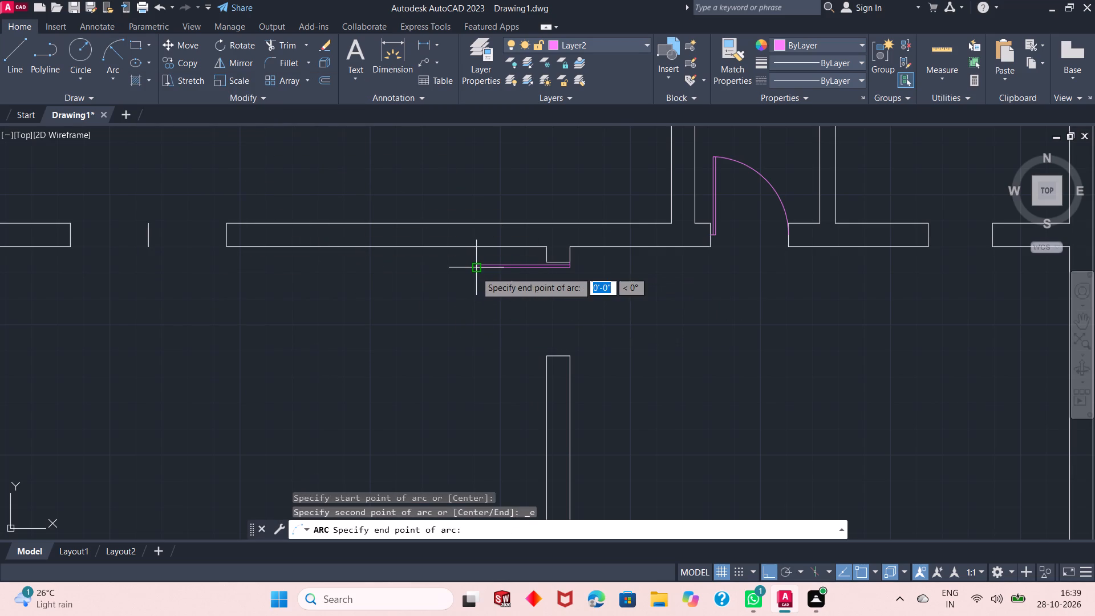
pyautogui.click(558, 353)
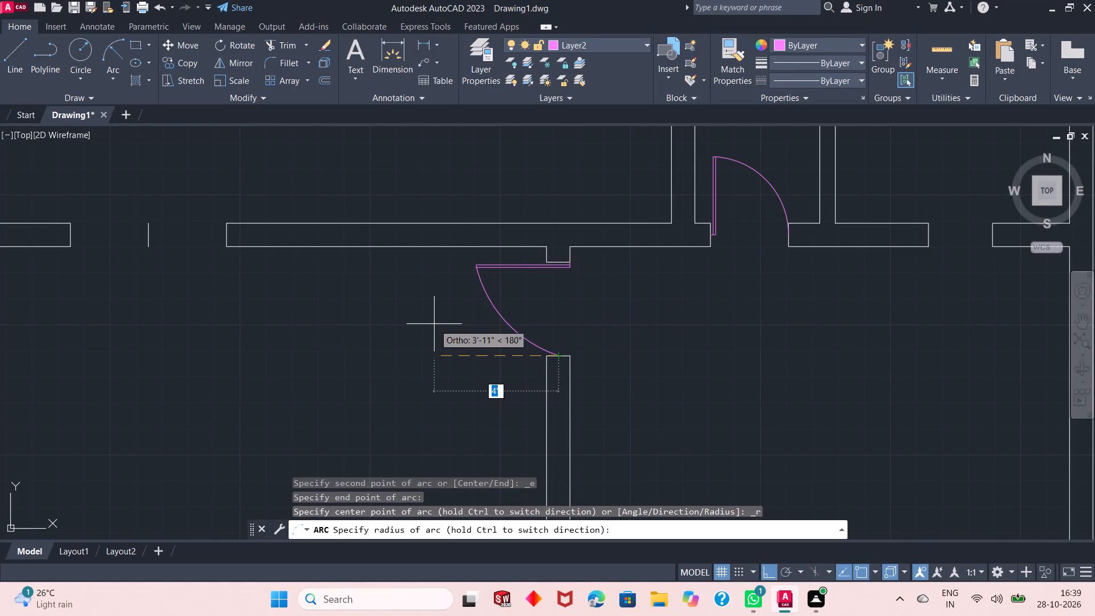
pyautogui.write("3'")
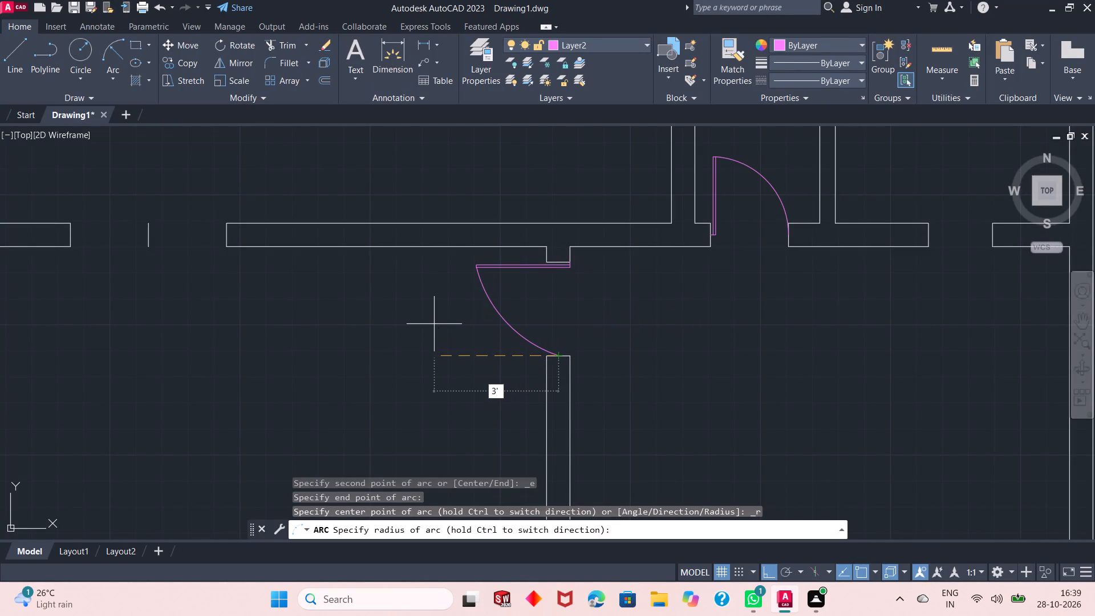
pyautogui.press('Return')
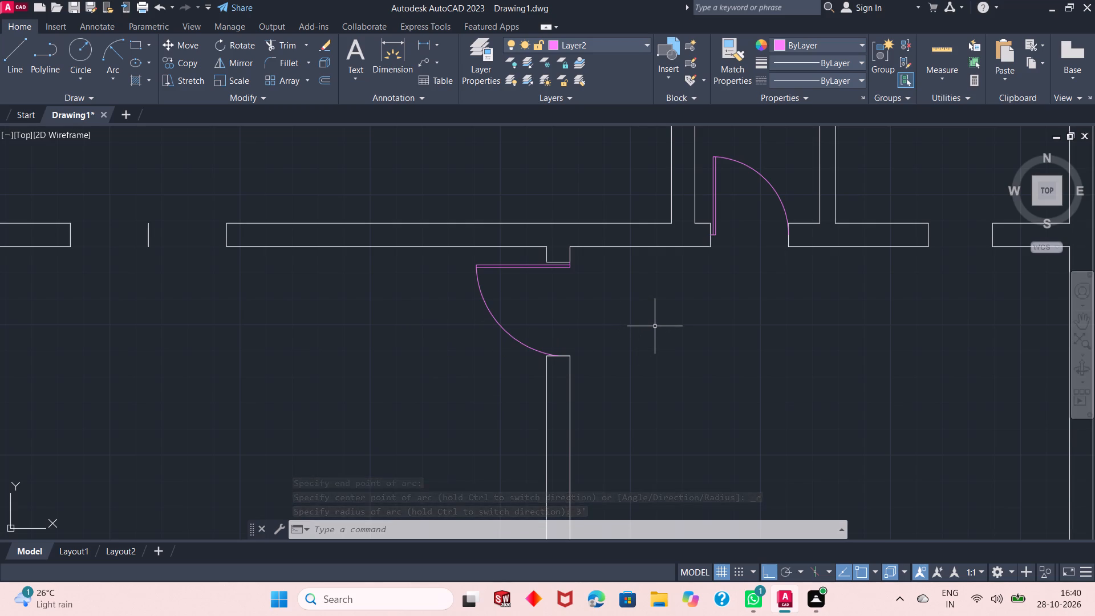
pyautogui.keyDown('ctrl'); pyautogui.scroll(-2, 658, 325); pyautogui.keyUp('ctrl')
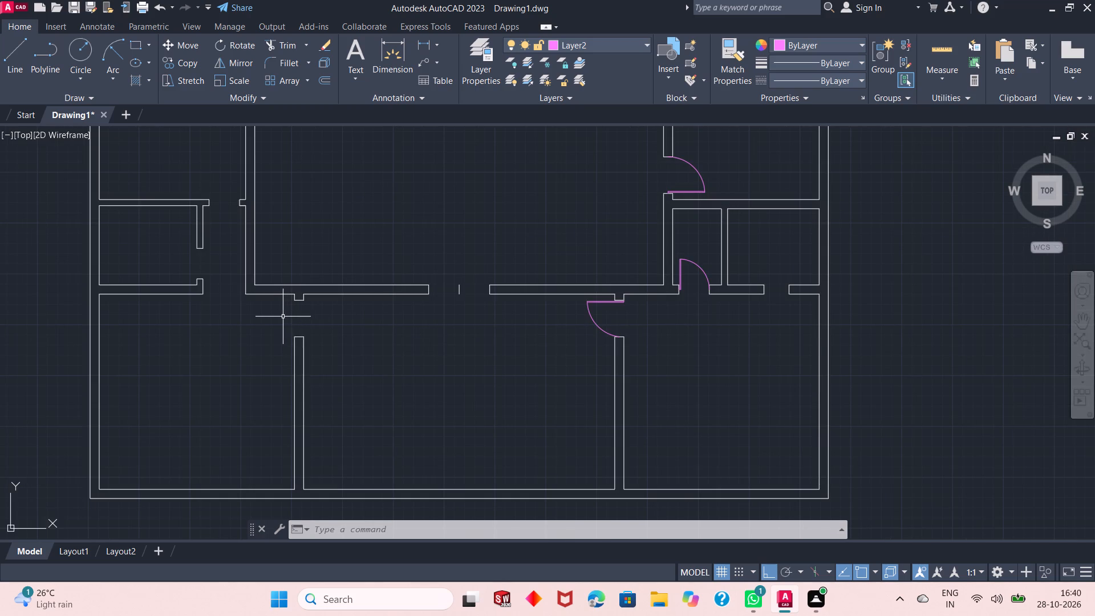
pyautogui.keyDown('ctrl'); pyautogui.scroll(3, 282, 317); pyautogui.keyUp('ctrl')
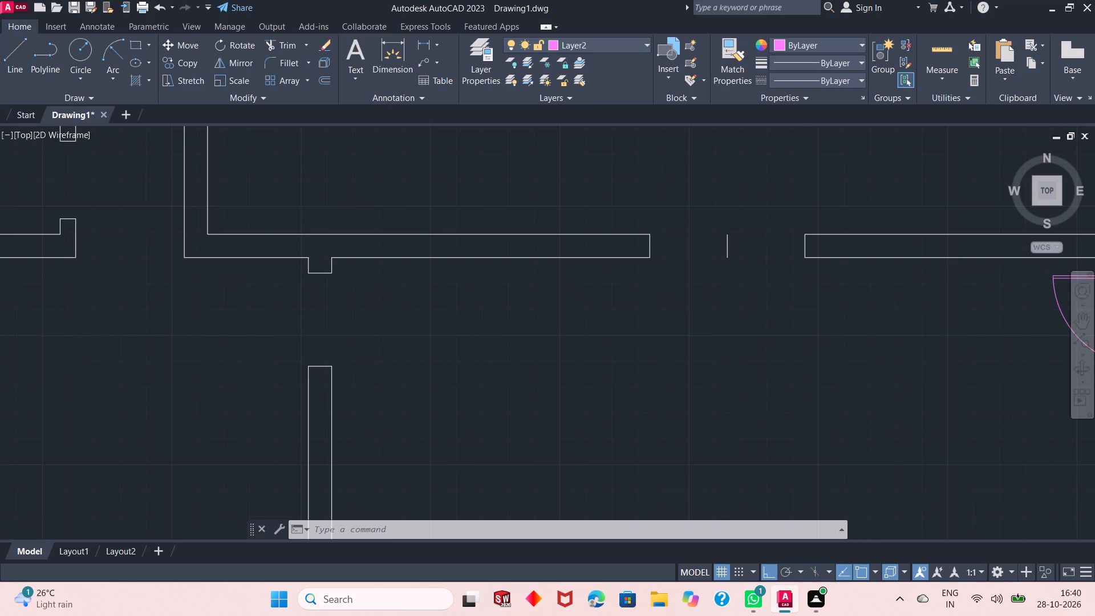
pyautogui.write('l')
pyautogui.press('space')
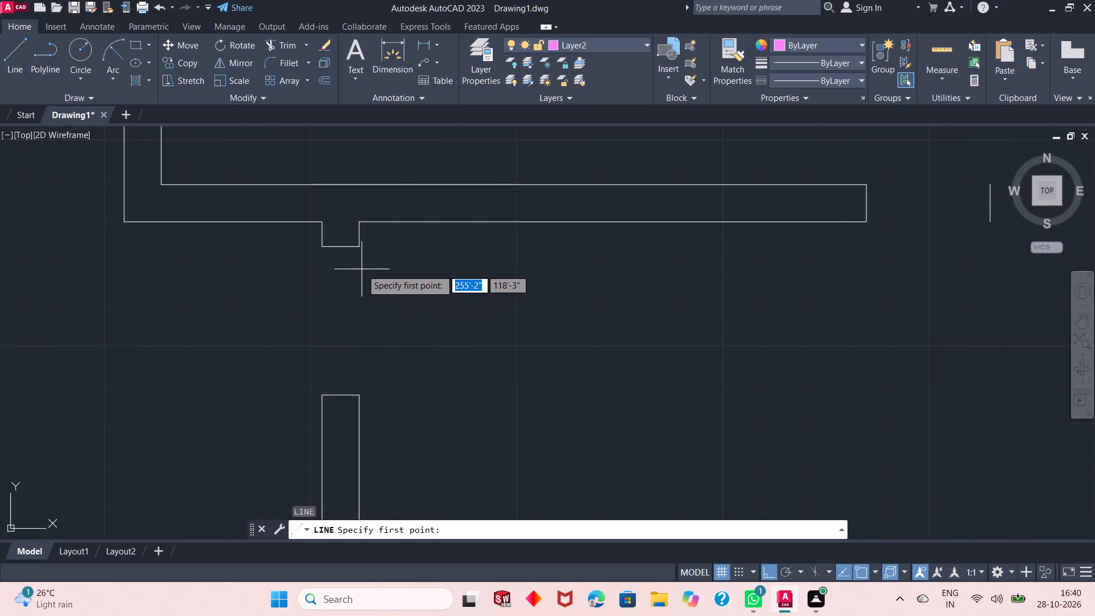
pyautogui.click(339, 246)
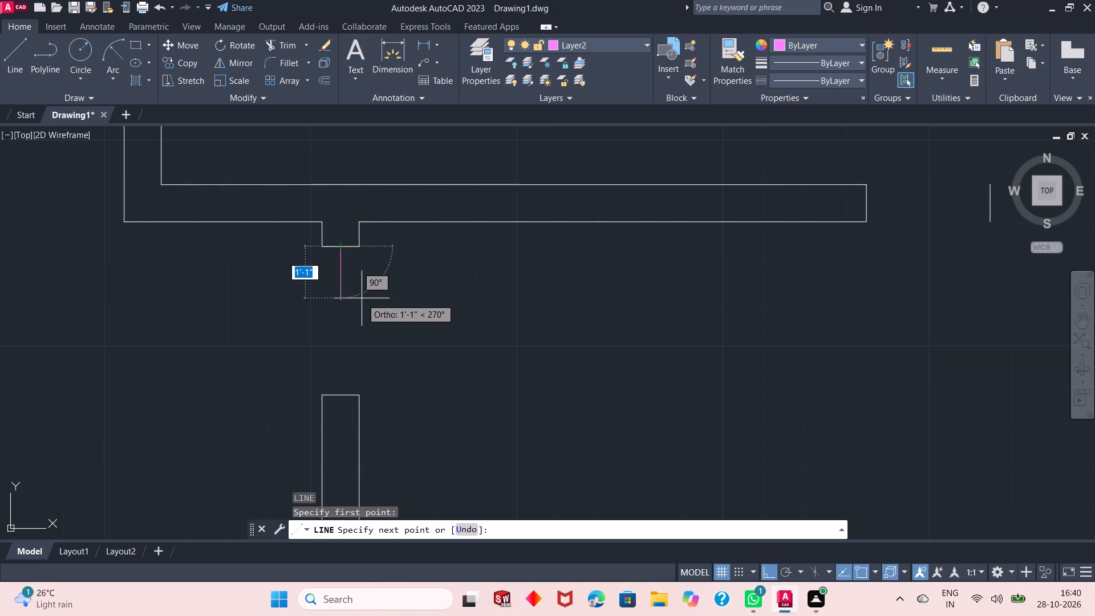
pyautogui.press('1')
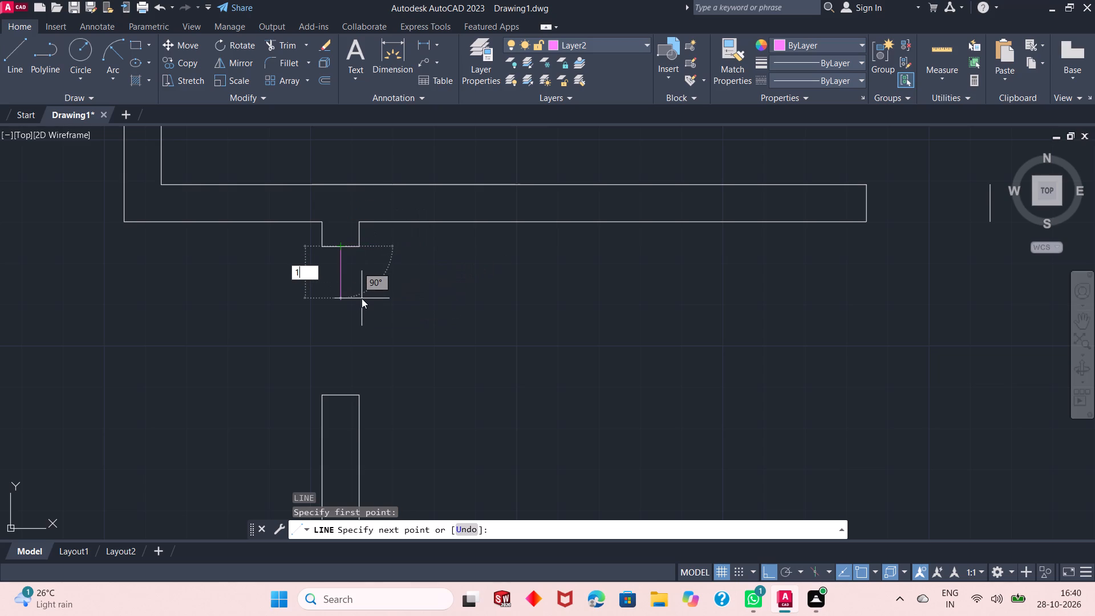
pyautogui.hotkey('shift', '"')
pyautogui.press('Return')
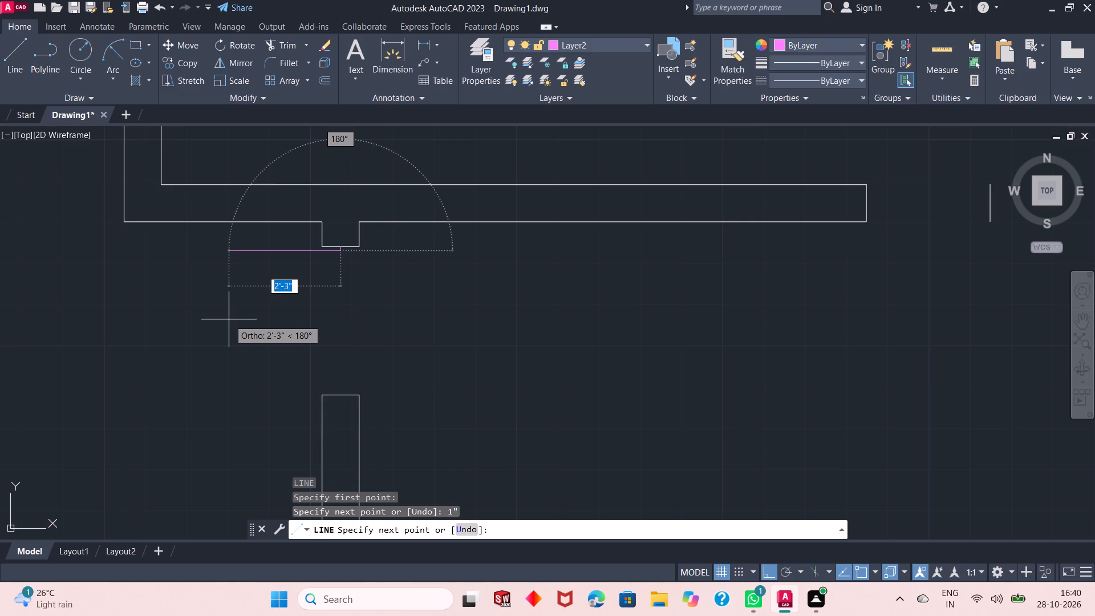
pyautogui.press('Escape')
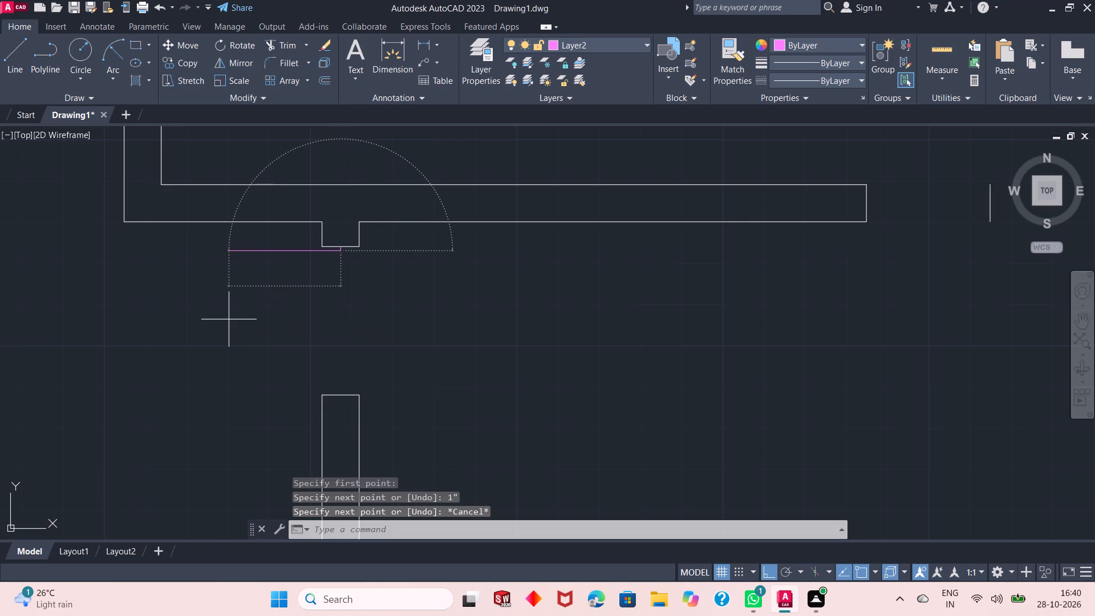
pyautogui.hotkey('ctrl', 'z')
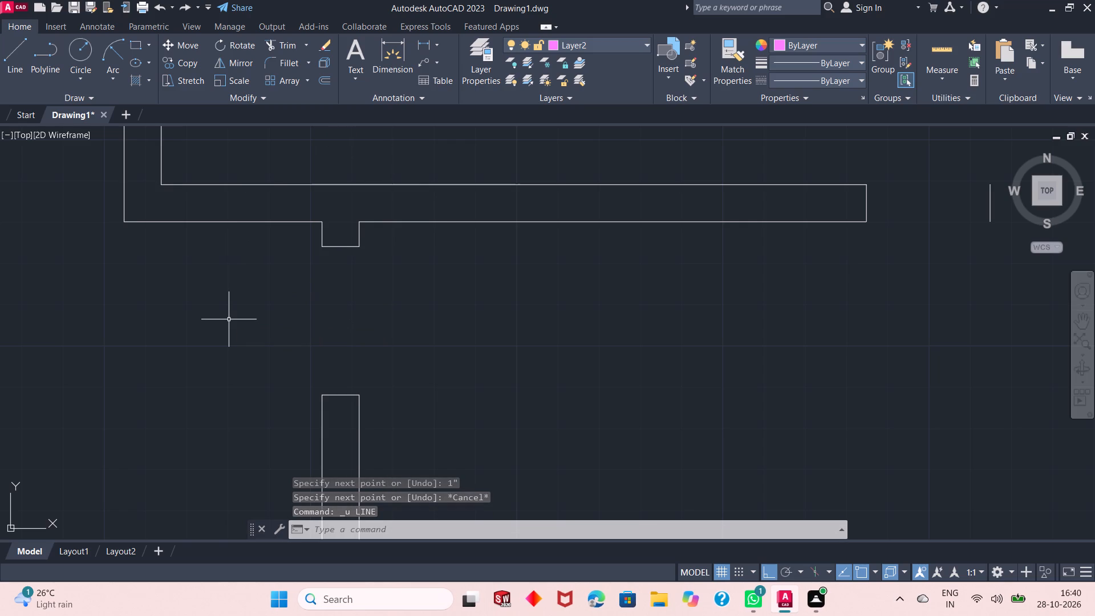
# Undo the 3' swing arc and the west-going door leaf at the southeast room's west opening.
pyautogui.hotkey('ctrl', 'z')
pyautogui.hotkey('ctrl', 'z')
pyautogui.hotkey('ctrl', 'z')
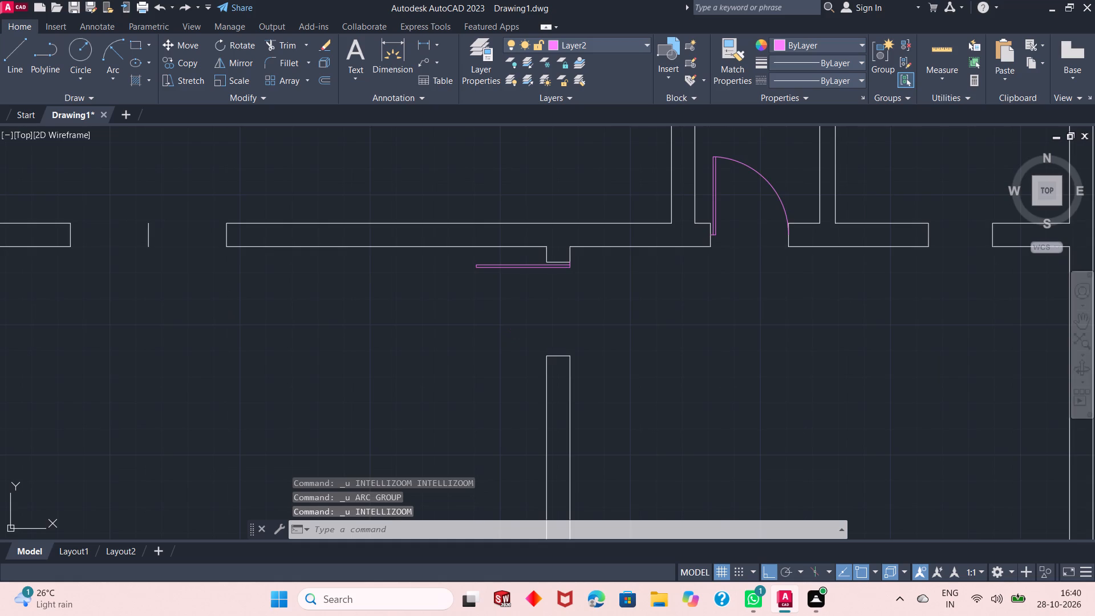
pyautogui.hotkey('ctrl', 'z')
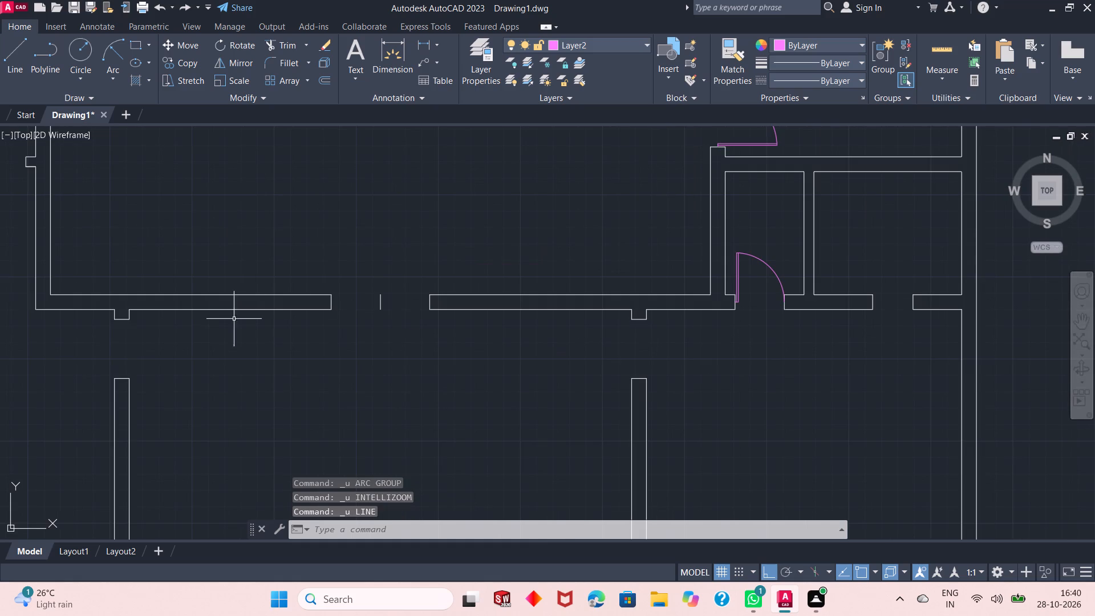
# Draw a 3' by 1" door leaf going east into the southeast room, offset 1" below the midpoint of its west opening's north jamb.
pyautogui.click(17, 63)
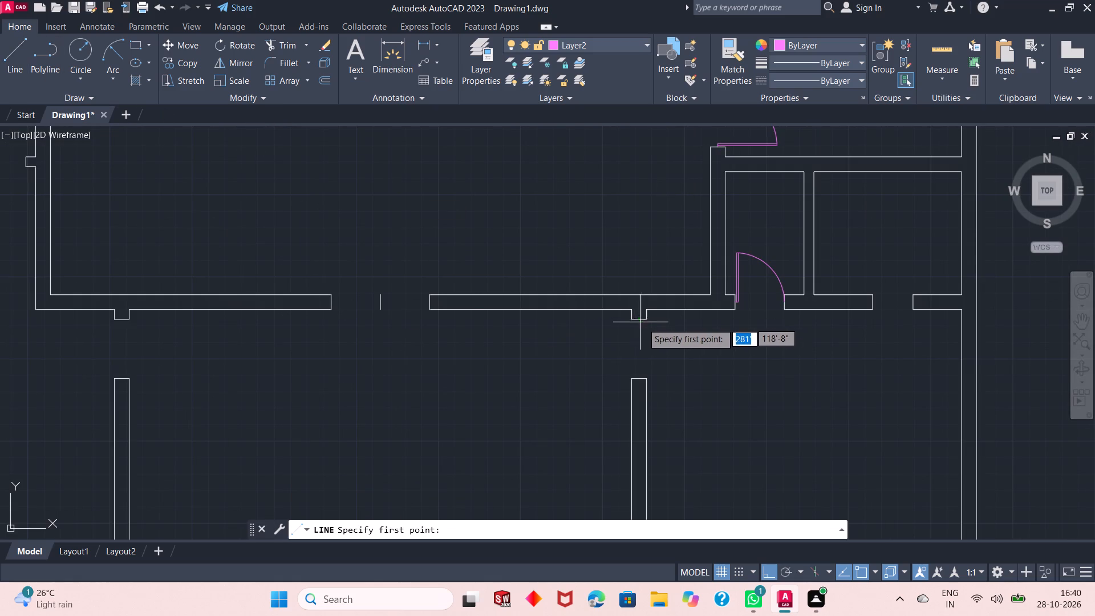
pyautogui.moveTo(639, 321); pyautogui.dragTo(639, 338)
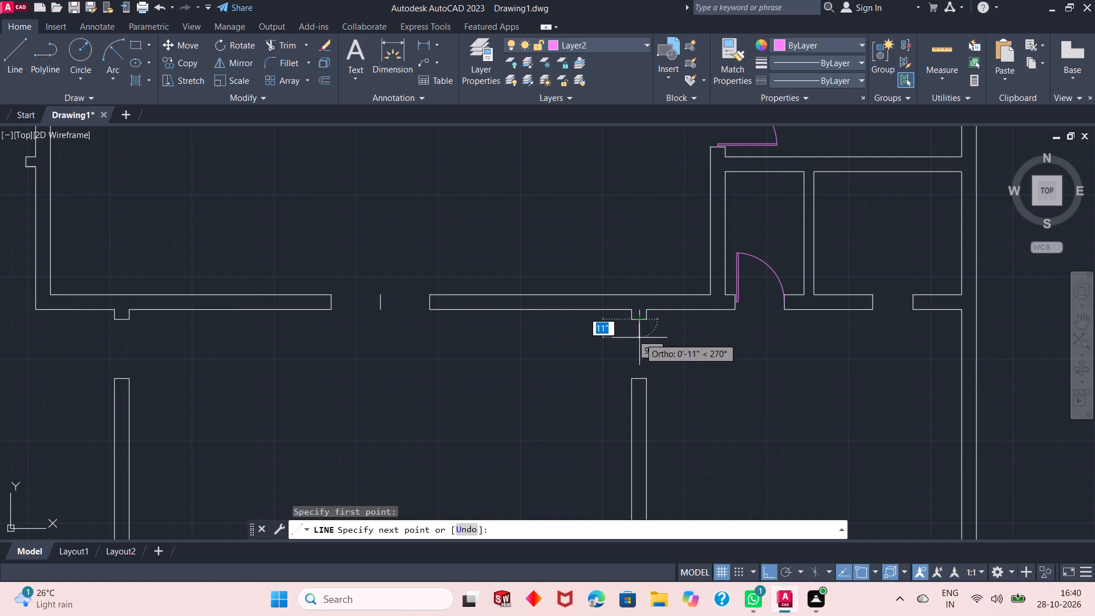
pyautogui.moveTo(639, 338); pyautogui.dragTo(640, 338)
pyautogui.write('1"')
pyautogui.press('Return')
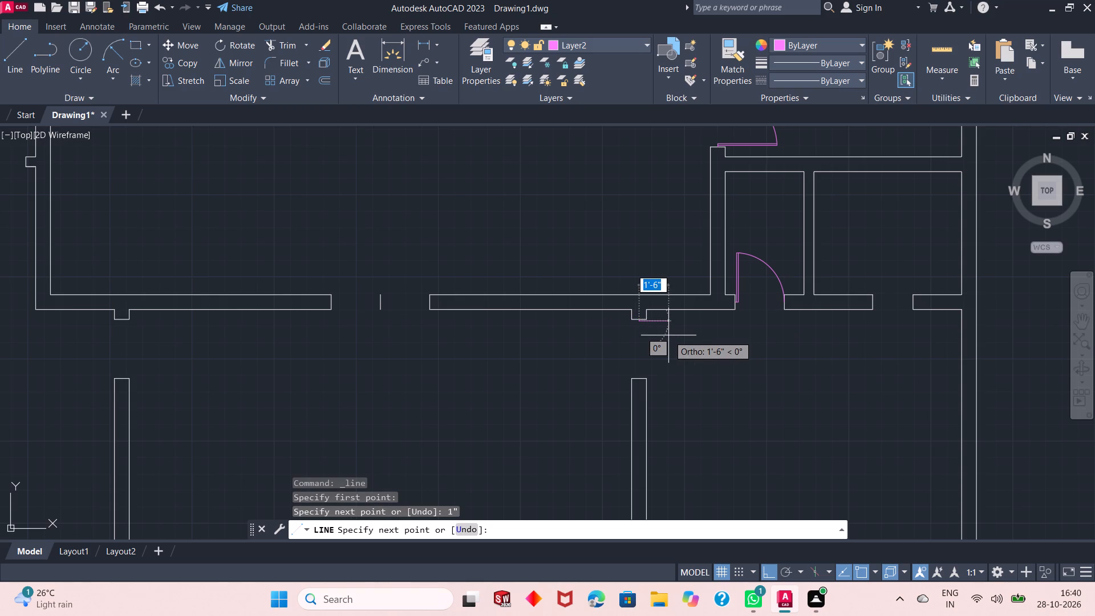
pyautogui.write("3'")
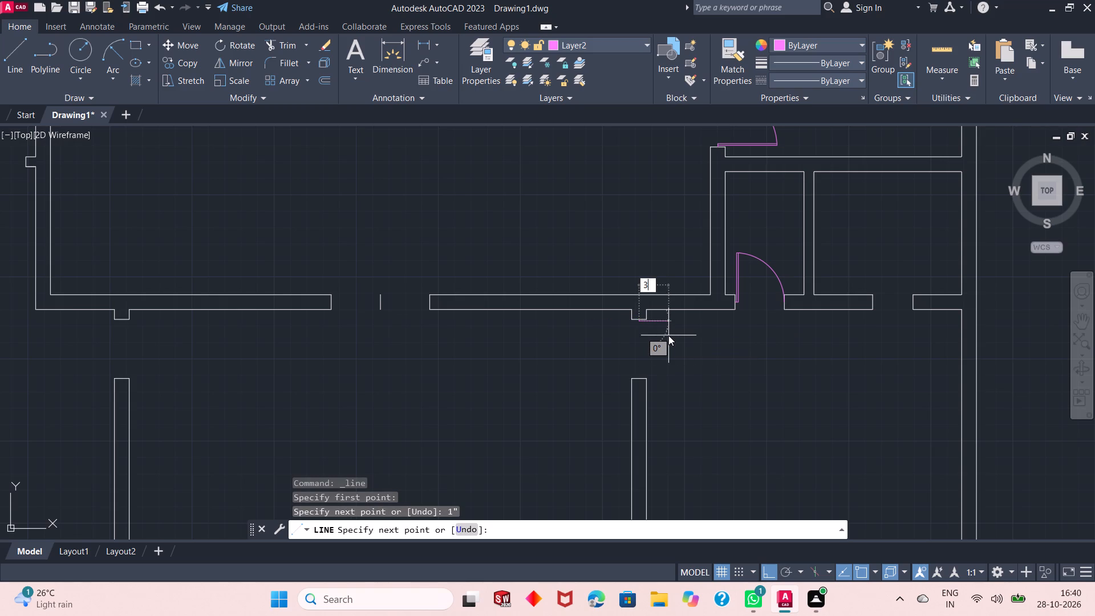
pyautogui.press('Return')
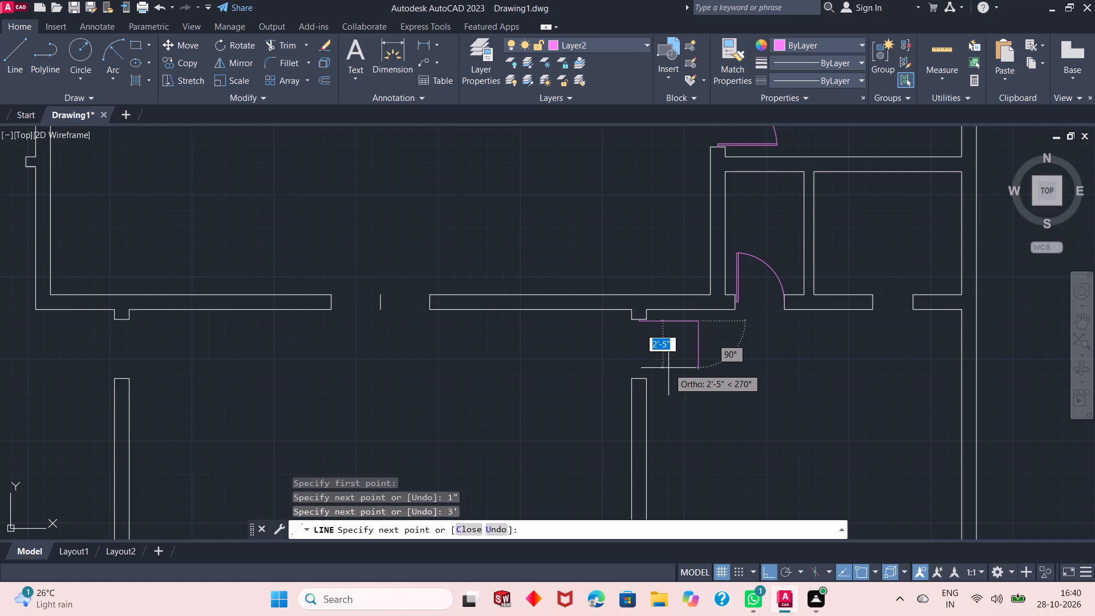
pyautogui.write('1"')
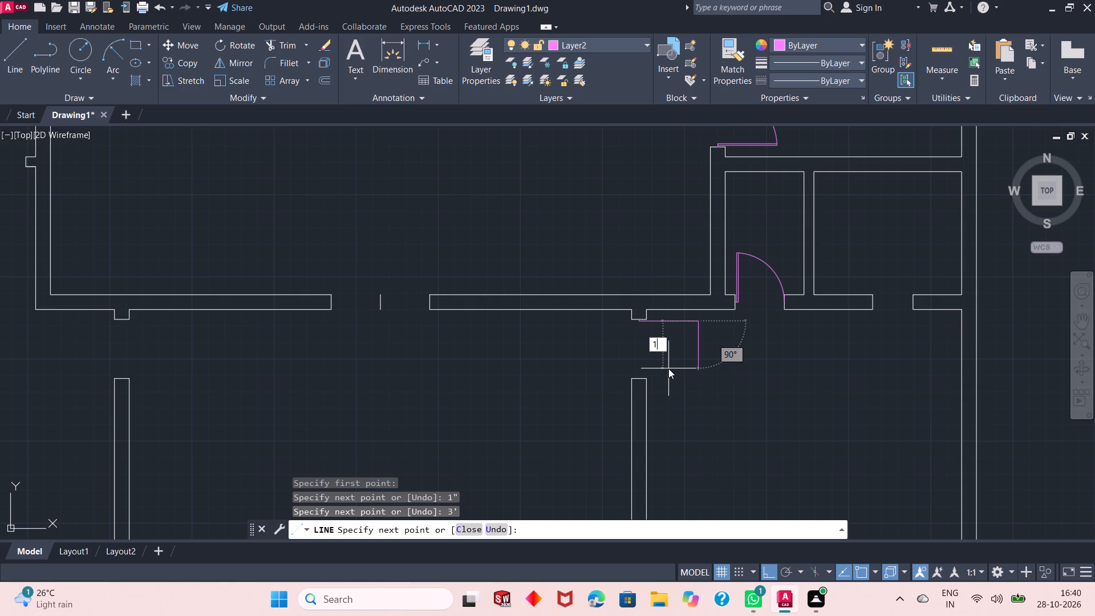
pyautogui.press('Return')
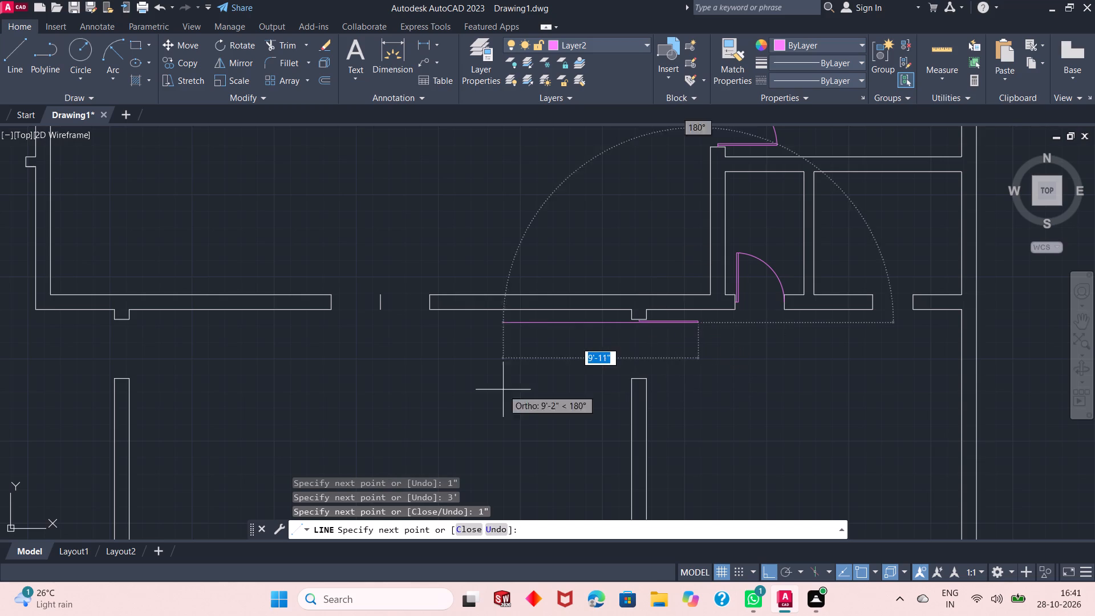
pyautogui.write("3'")
pyautogui.press('Return')
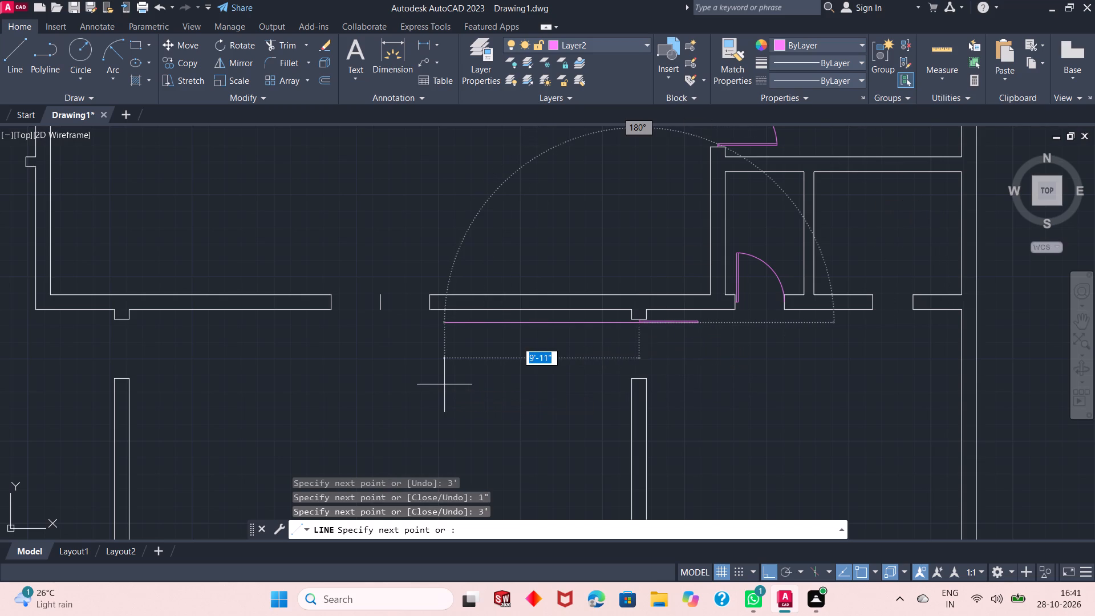
pyautogui.keyDown('ctrl'); pyautogui.scroll(2, 614, 260); pyautogui.keyUp('ctrl')
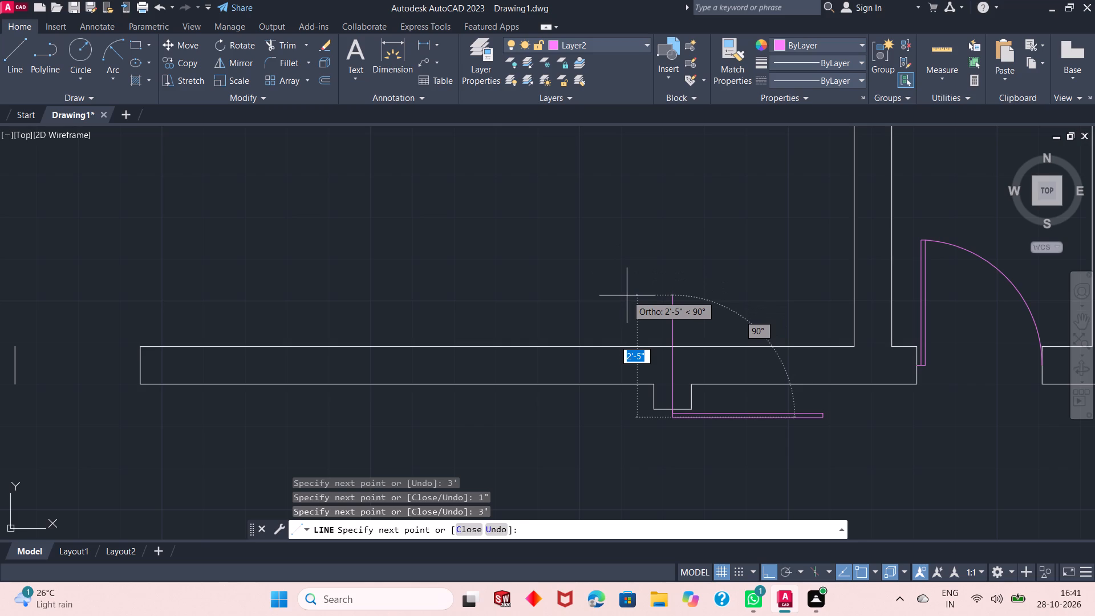
pyautogui.write('1"')
pyautogui.press('Return')
pyautogui.press('Return')
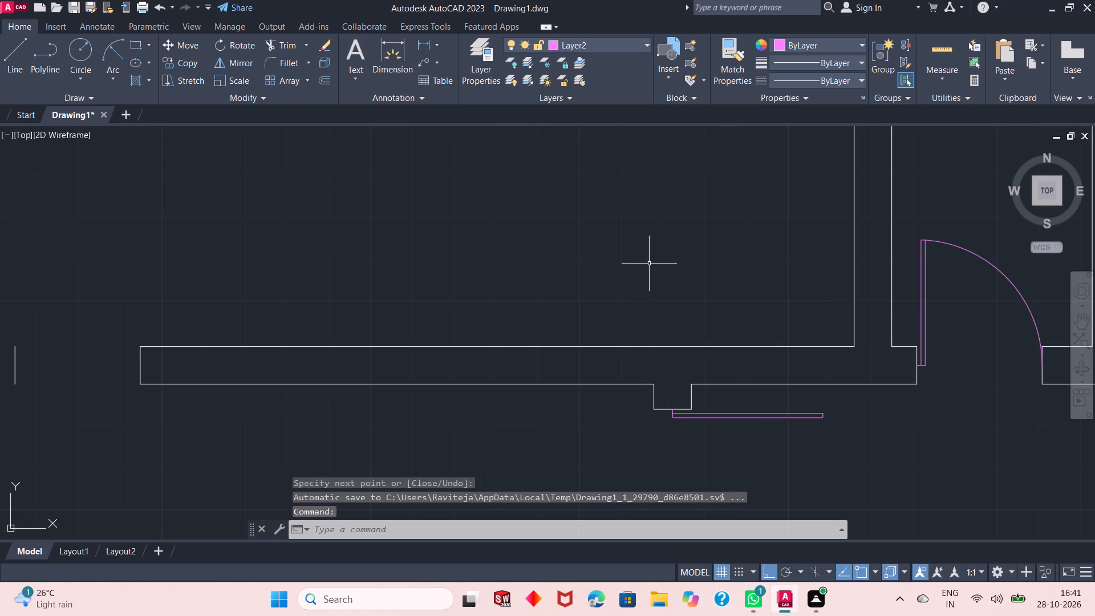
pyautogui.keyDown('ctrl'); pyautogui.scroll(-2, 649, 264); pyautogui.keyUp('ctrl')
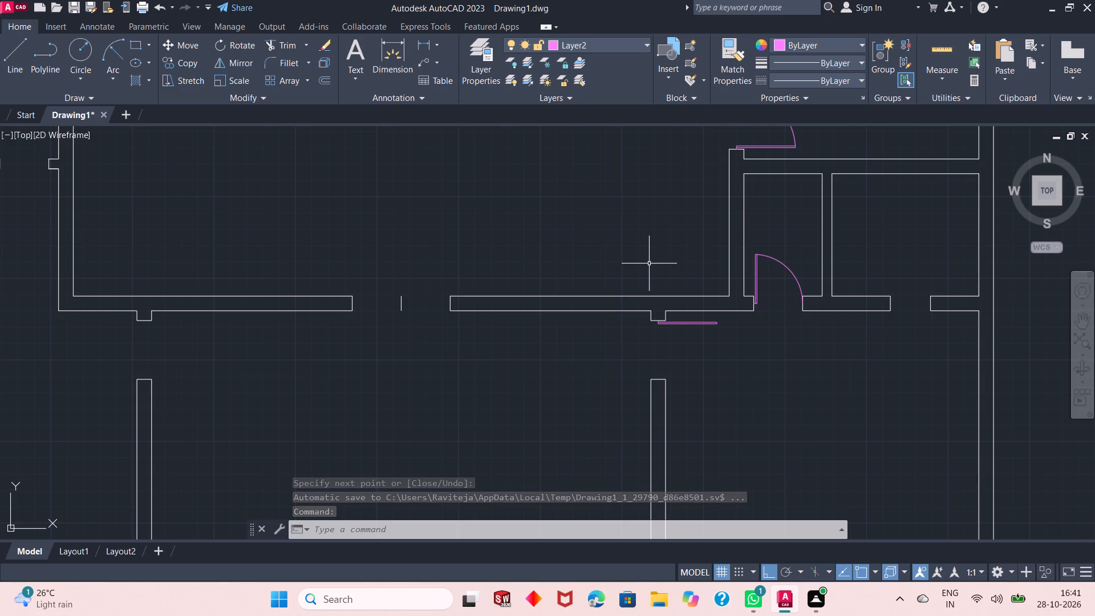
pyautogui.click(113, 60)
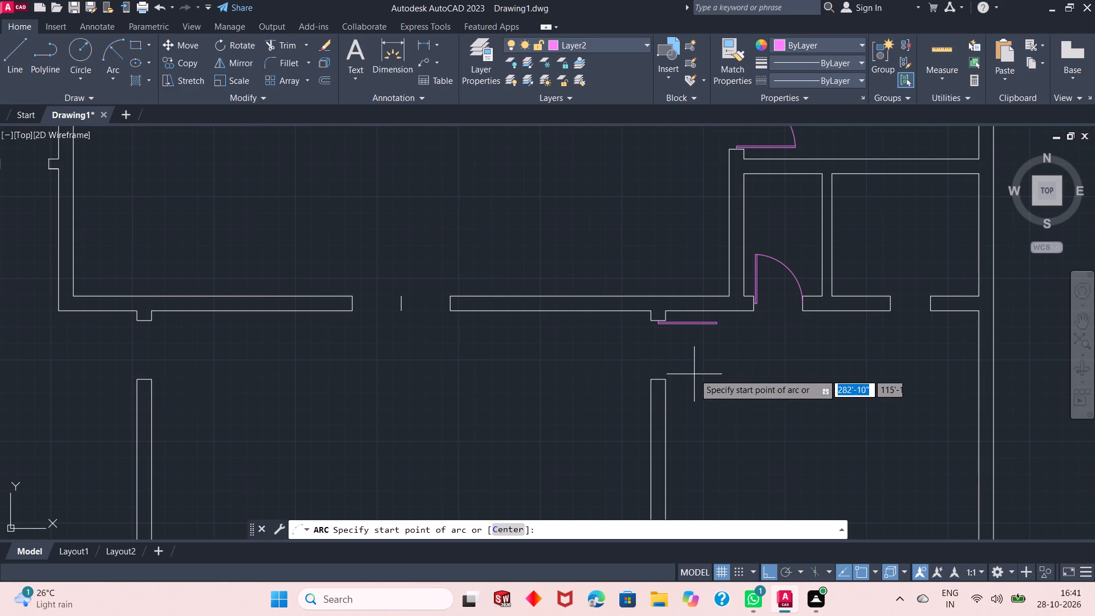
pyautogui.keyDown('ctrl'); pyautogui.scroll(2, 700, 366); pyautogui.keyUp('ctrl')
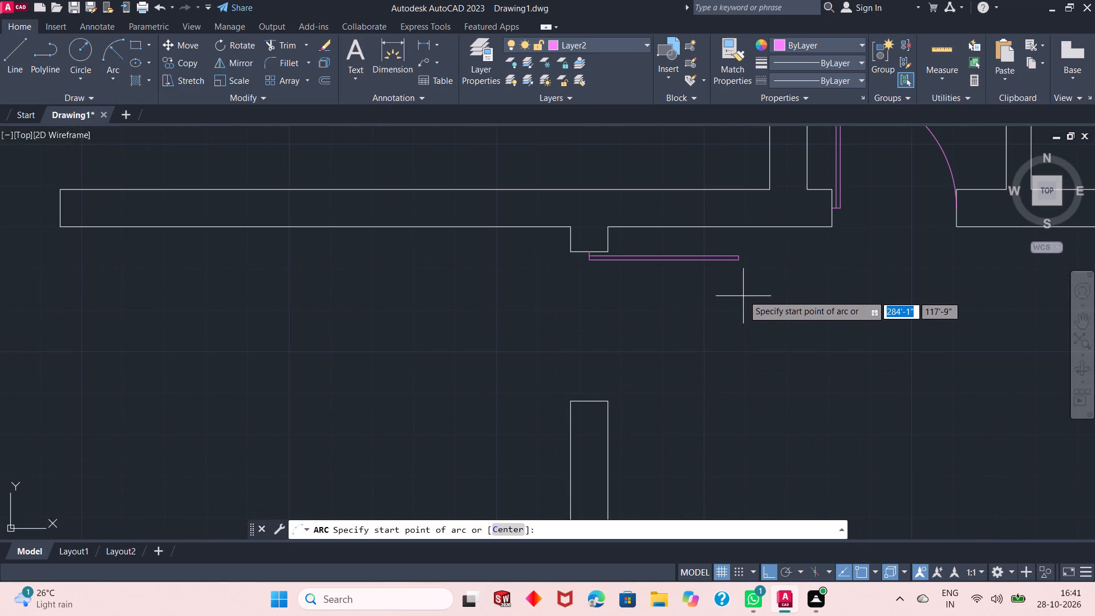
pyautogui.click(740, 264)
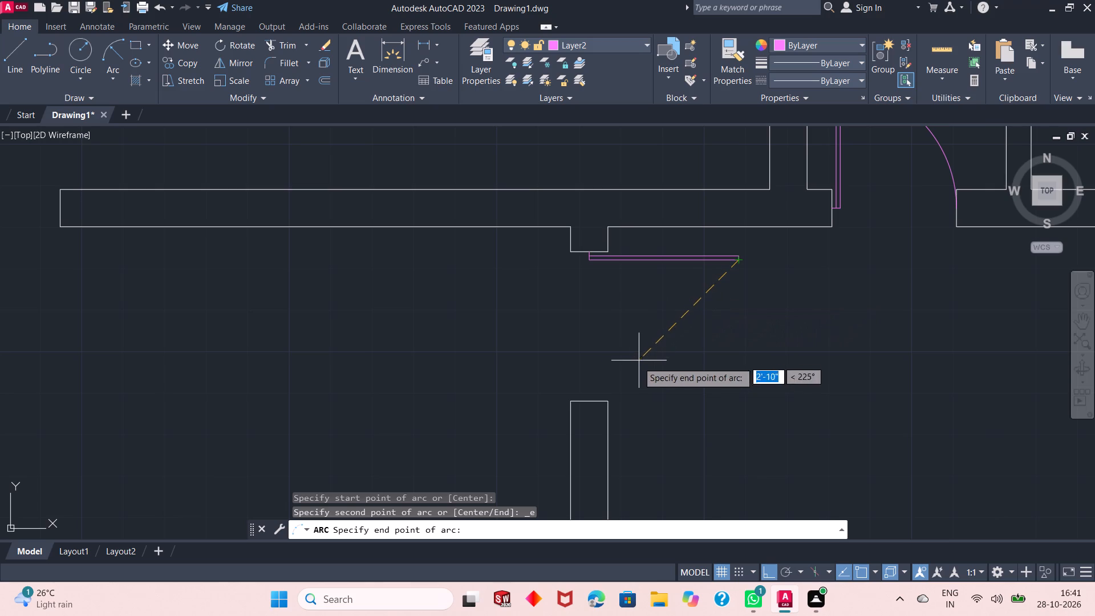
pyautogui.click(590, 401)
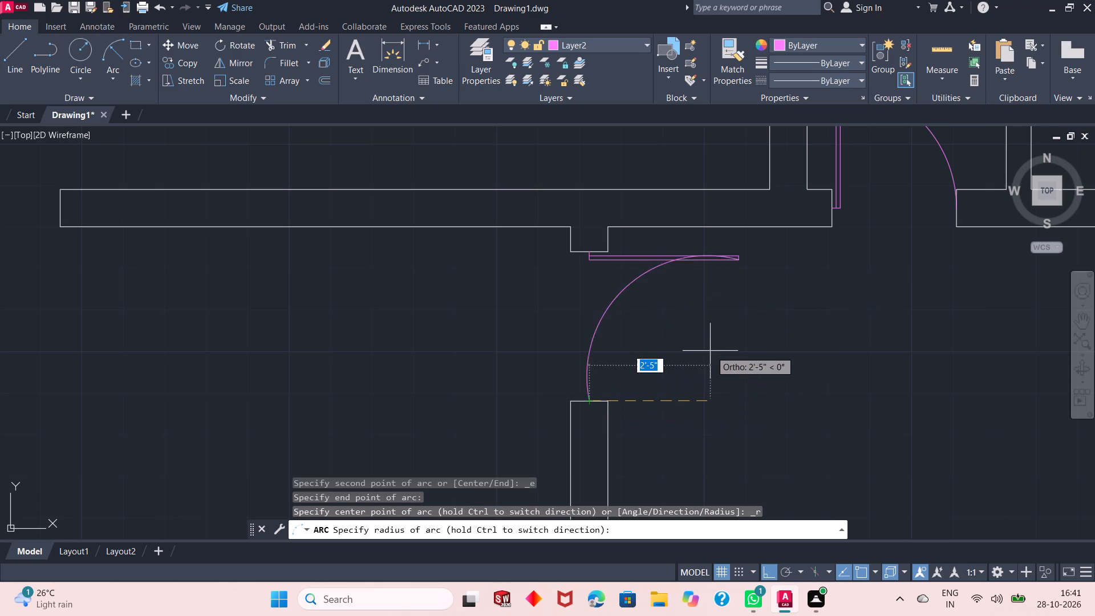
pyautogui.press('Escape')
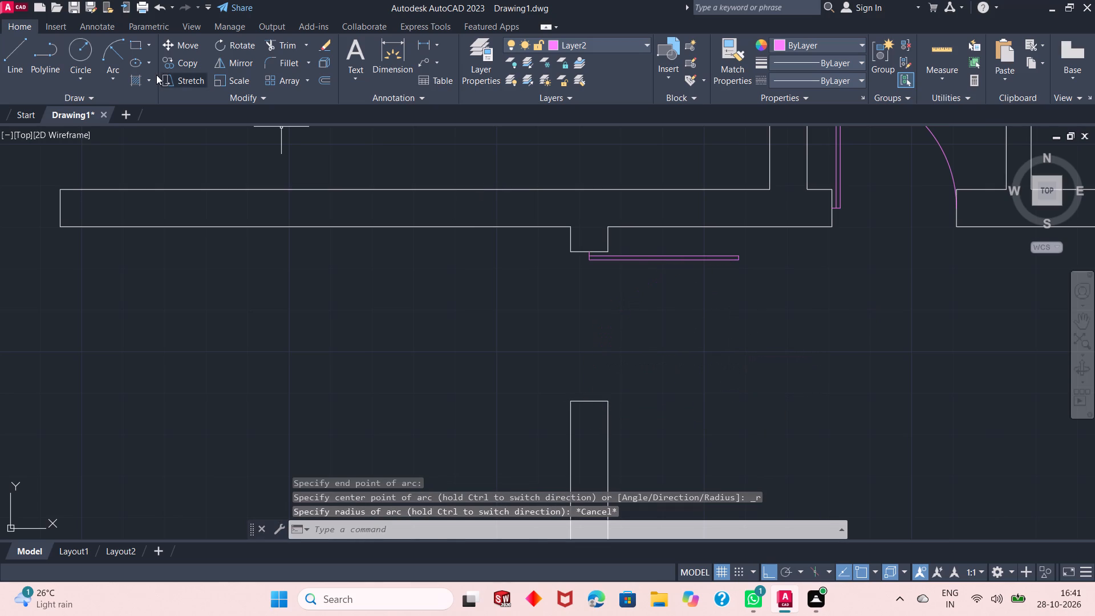
# Draw a 3' radius swing arc from the midpoint of the southeast room opening's south jamb to the door leaf's lower east corner.
pyautogui.click(117, 52)
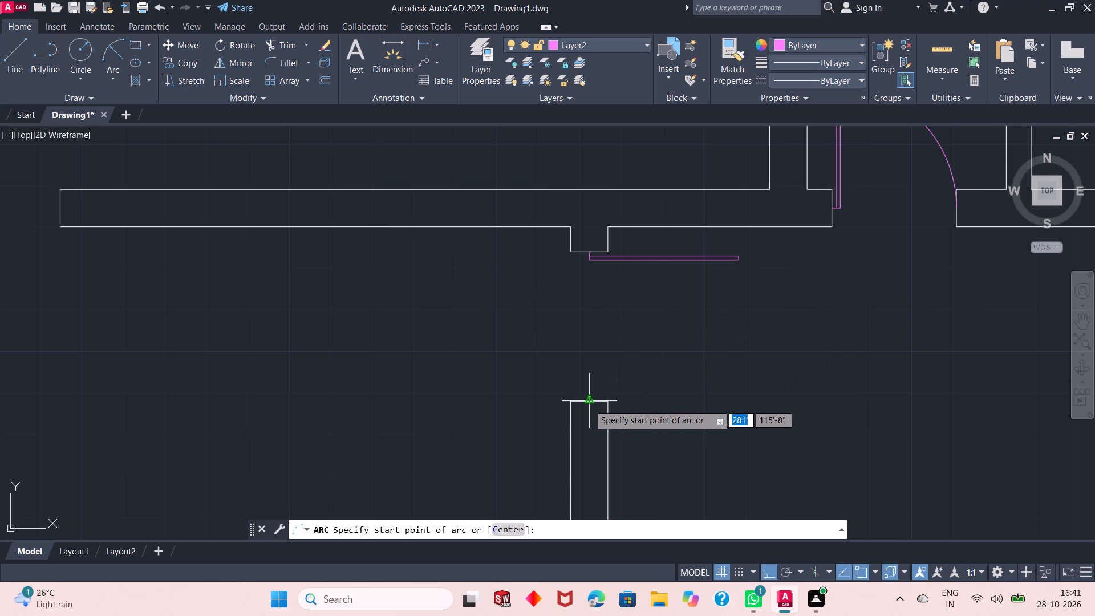
pyautogui.moveTo(589, 404); pyautogui.dragTo(738, 267)
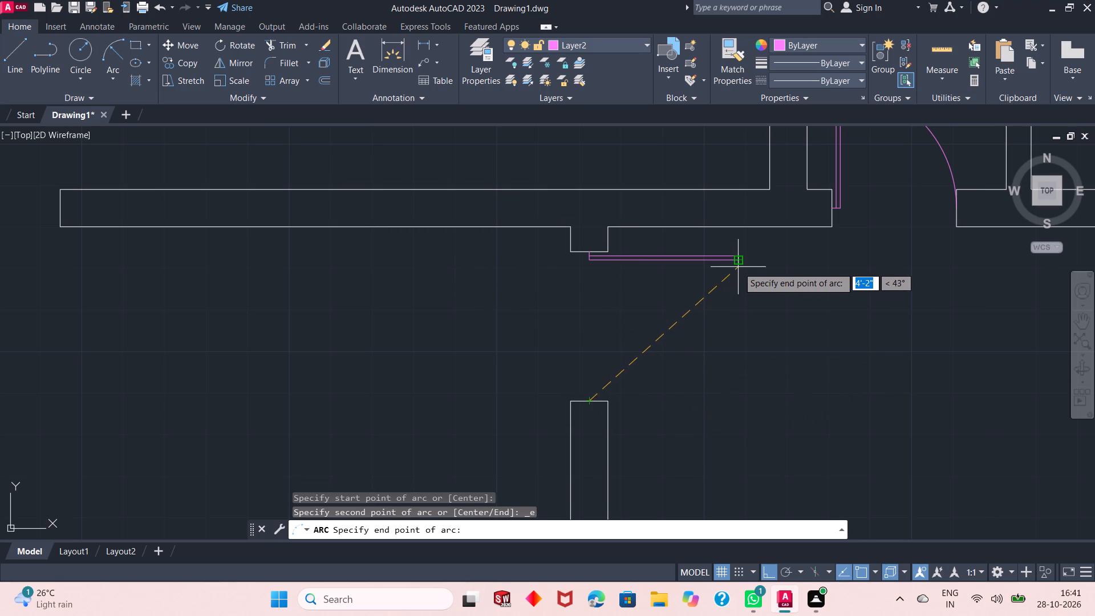
pyautogui.moveTo(738, 267); pyautogui.dragTo(738, 265)
pyautogui.click(738, 265)
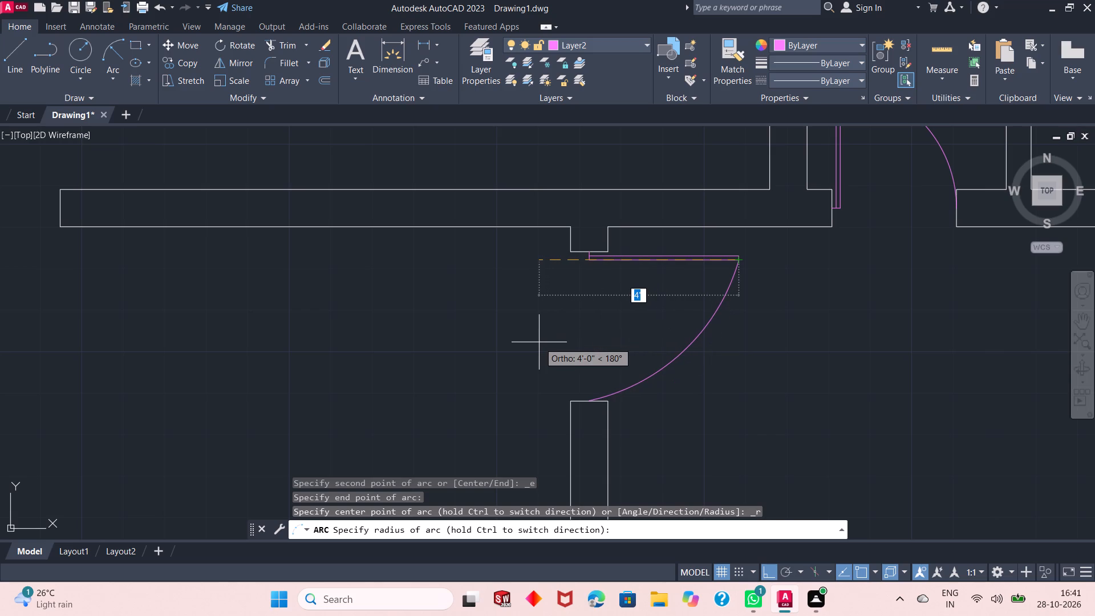
pyautogui.press('3')
pyautogui.press("'")
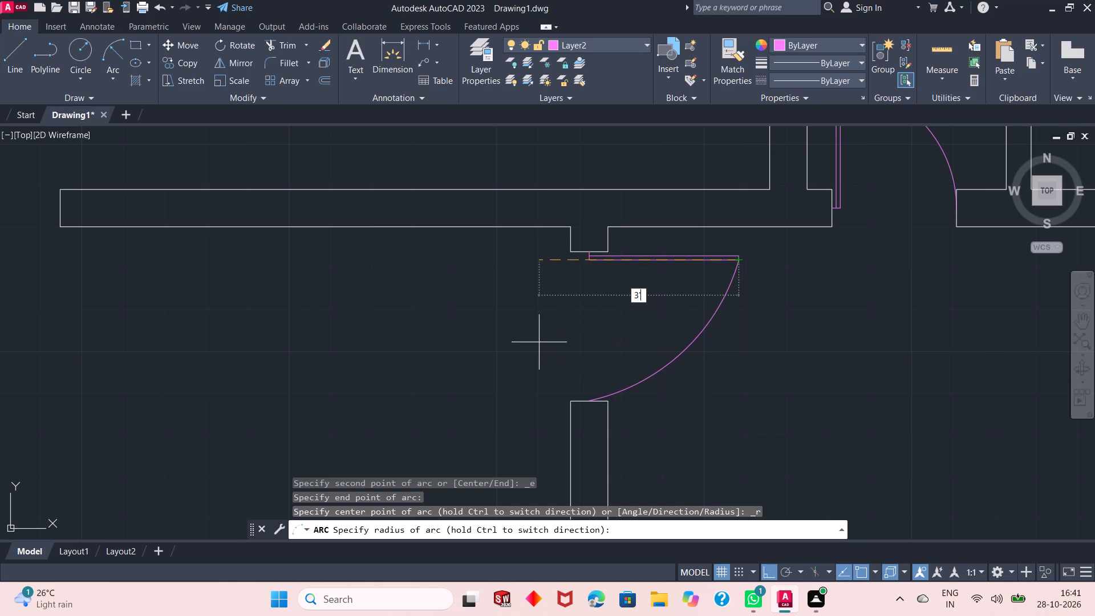
pyautogui.press('Return')
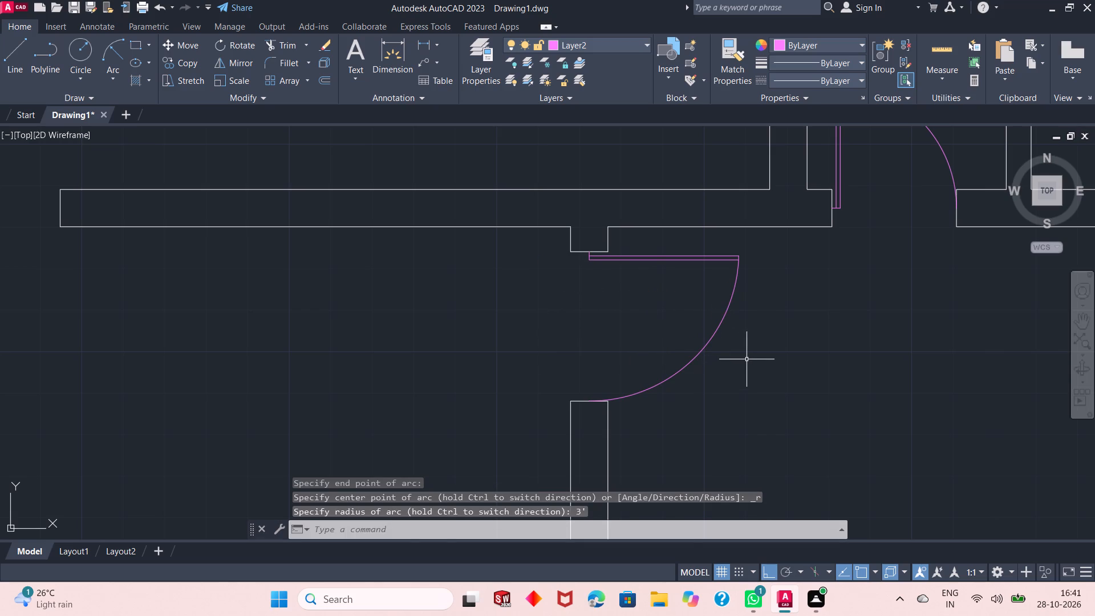
# Draw a 3' by 1" door leaf going west into the southwest room, offset 1" below the midpoint of its east opening's north jamb.
pyautogui.keyDown('ctrl'); pyautogui.scroll(-3, 747, 359); pyautogui.keyUp('ctrl')
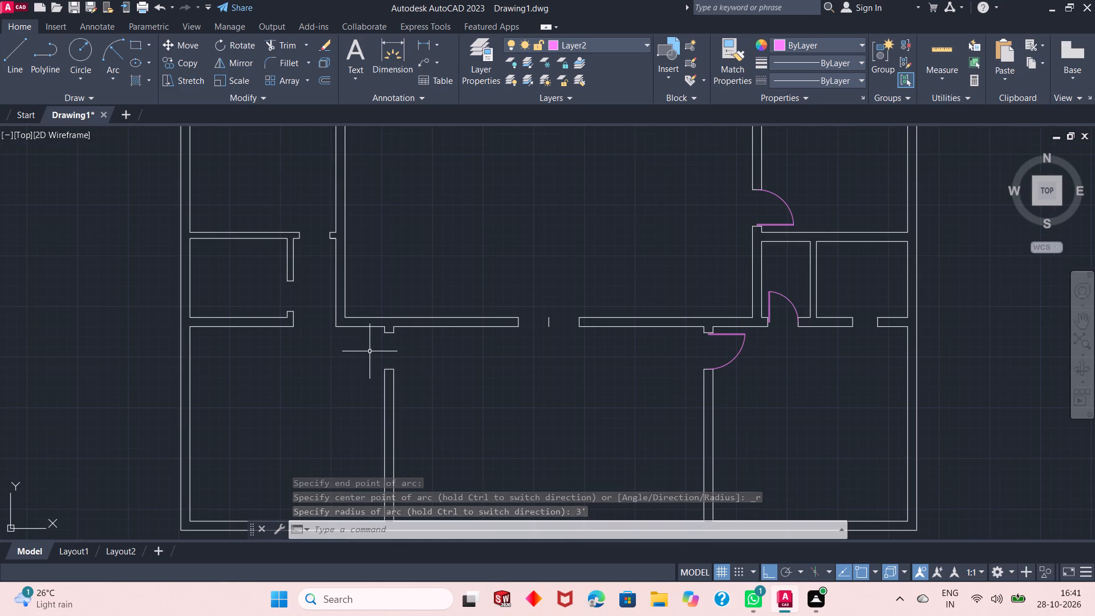
pyautogui.keyDown('ctrl'); pyautogui.scroll(4, 370, 351); pyautogui.keyUp('ctrl')
pyautogui.keyDown('ctrl'); pyautogui.scroll(-1, 370, 351); pyautogui.keyUp('ctrl')
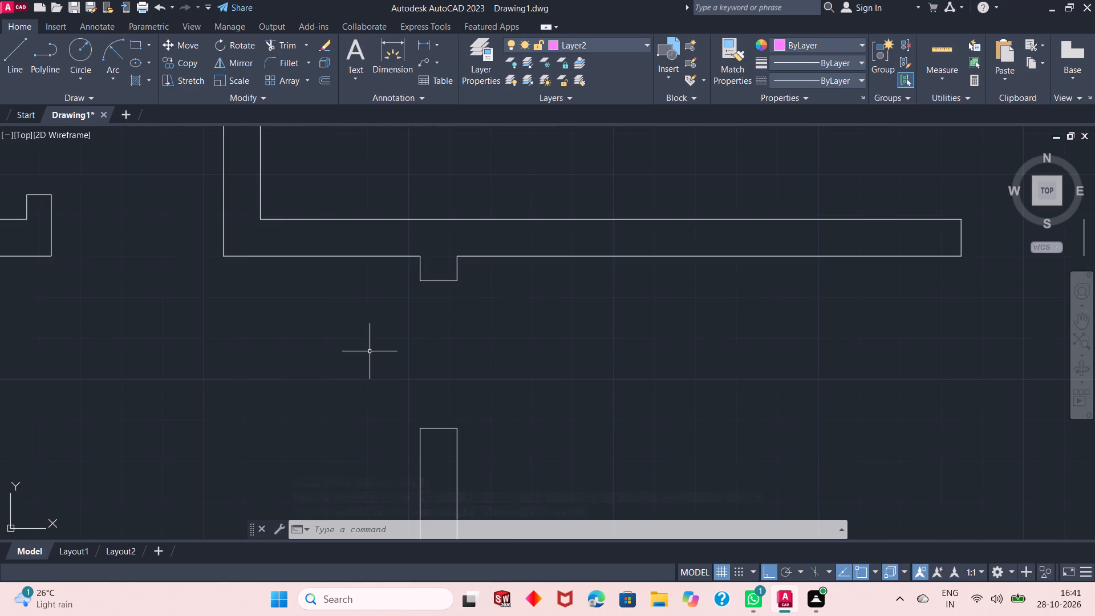
pyautogui.write('l')
pyautogui.press('space')
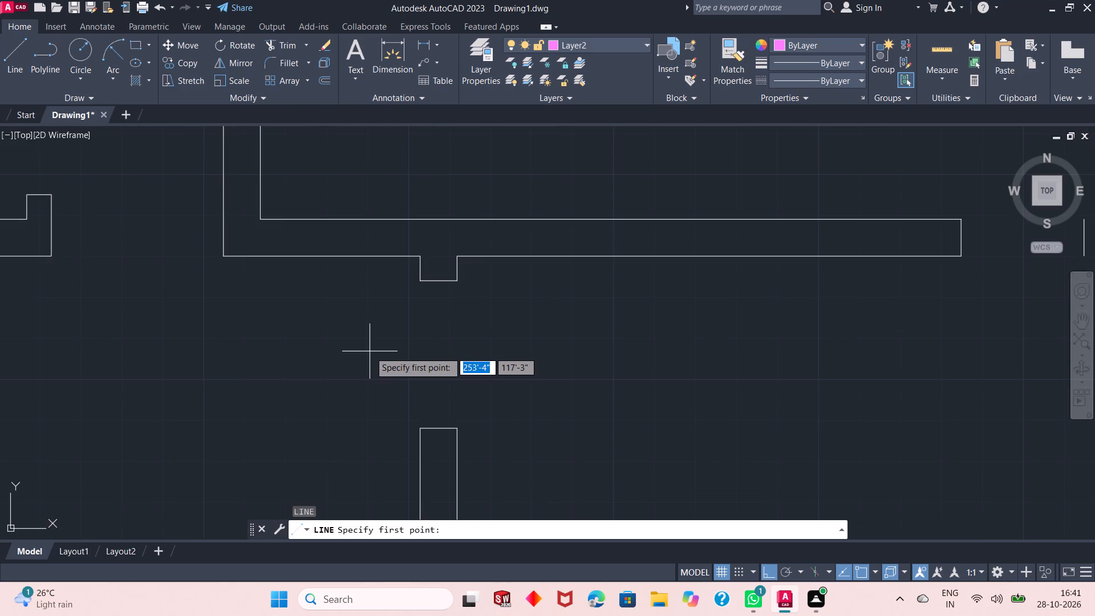
pyautogui.moveTo(441, 278); pyautogui.dragTo(449, 308)
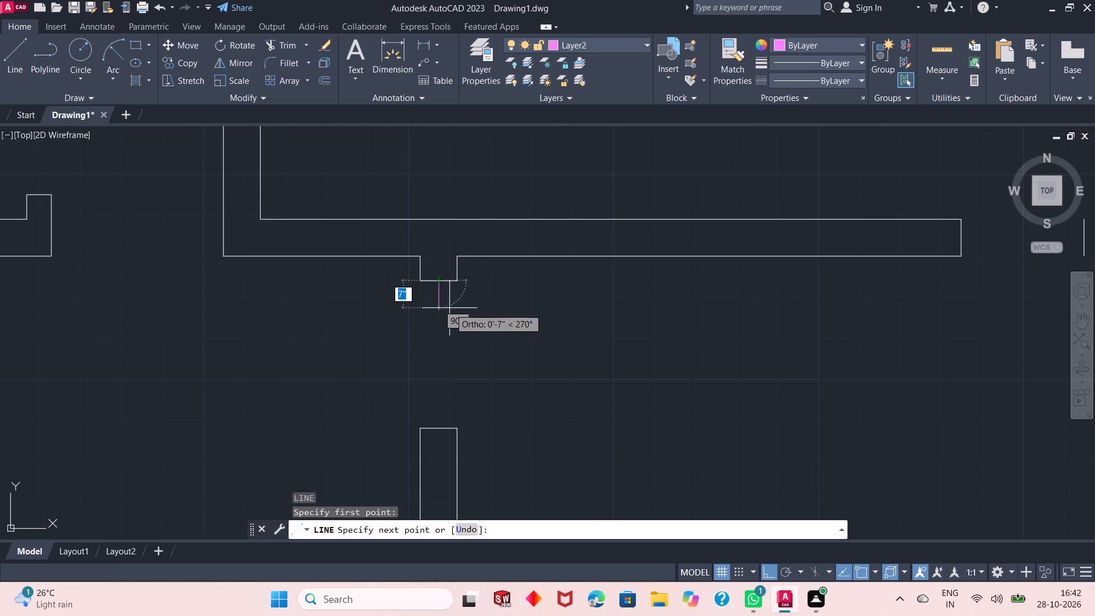
pyautogui.write('1"')
pyautogui.press('Return')
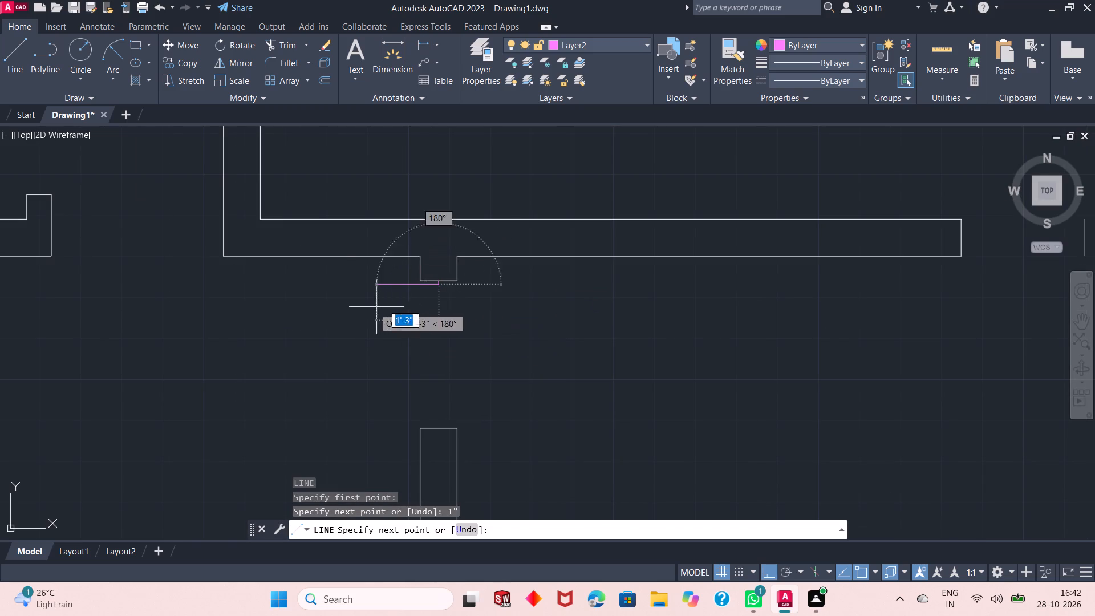
pyautogui.write("3'")
pyautogui.press('Return')
pyautogui.write('1"')
pyautogui.press('Return')
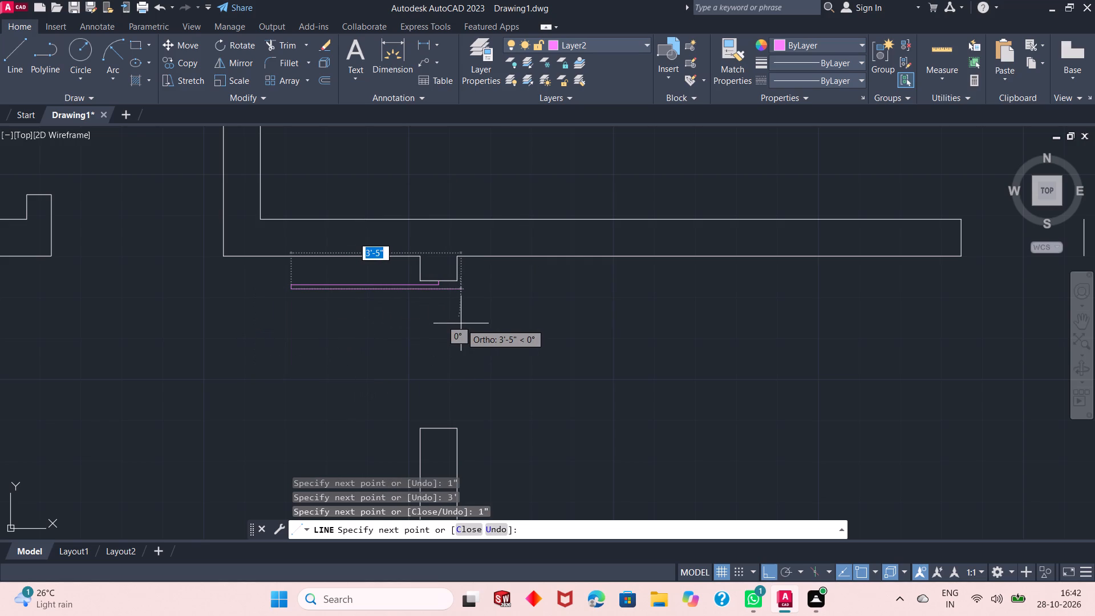
pyautogui.write("3'")
pyautogui.press('Return')
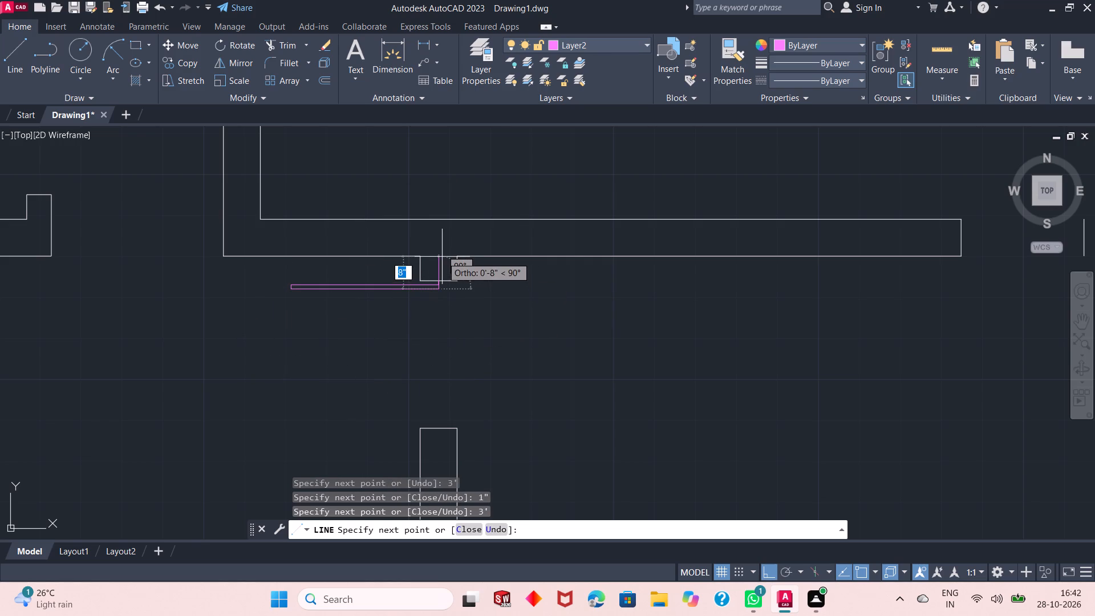
pyautogui.write('1"')
pyautogui.press('Return')
pyautogui.press('Return')
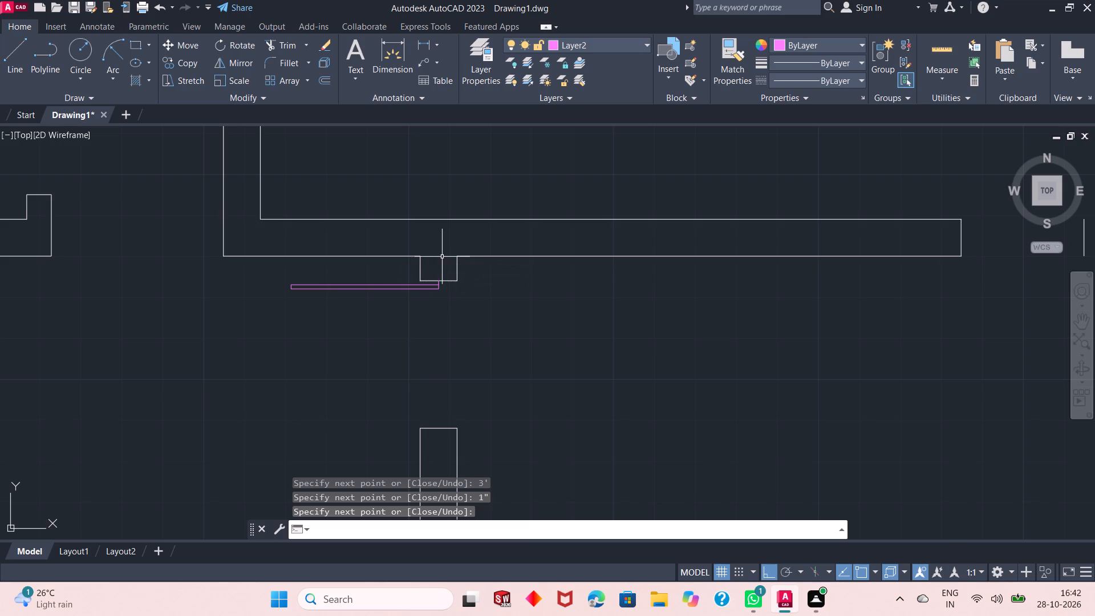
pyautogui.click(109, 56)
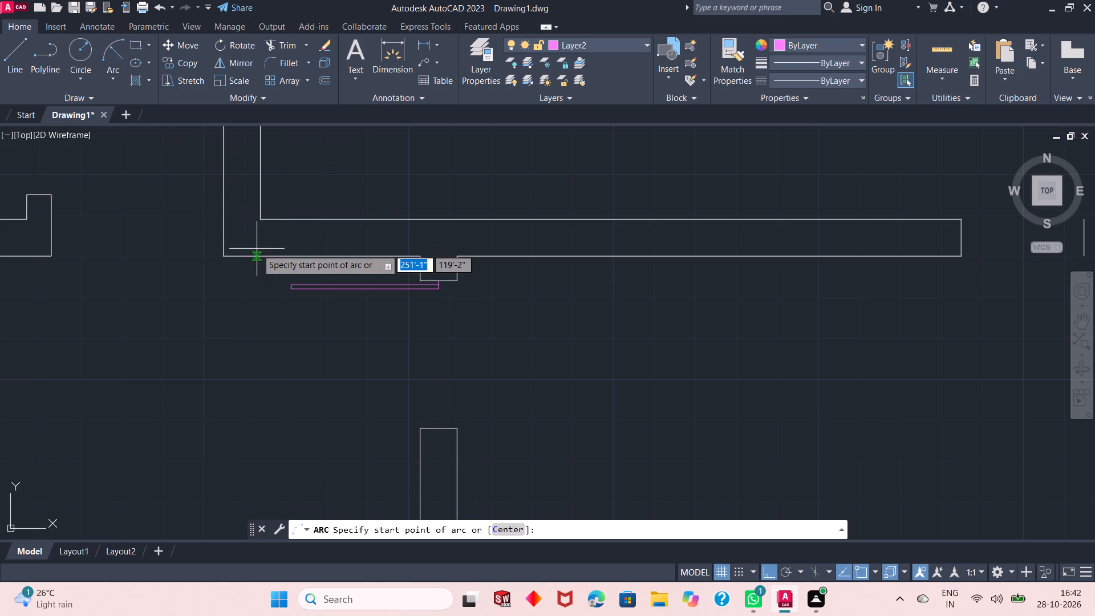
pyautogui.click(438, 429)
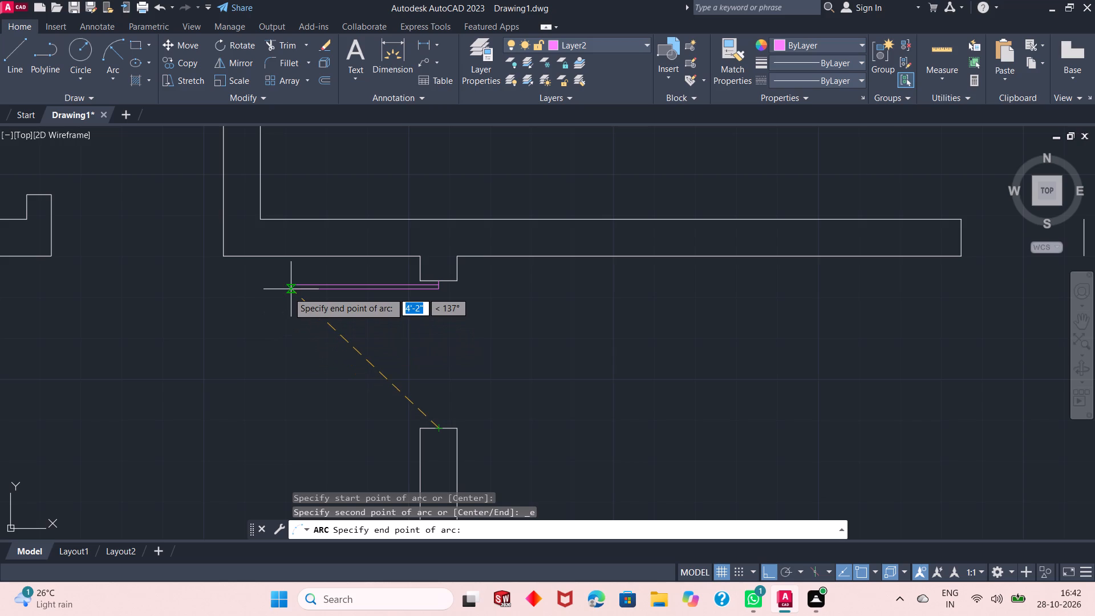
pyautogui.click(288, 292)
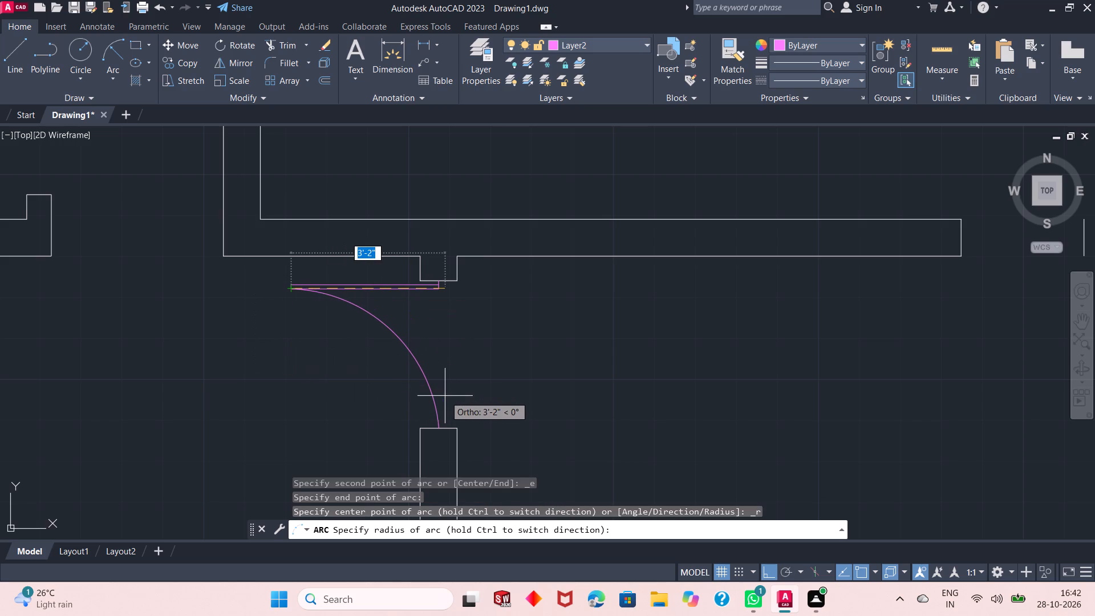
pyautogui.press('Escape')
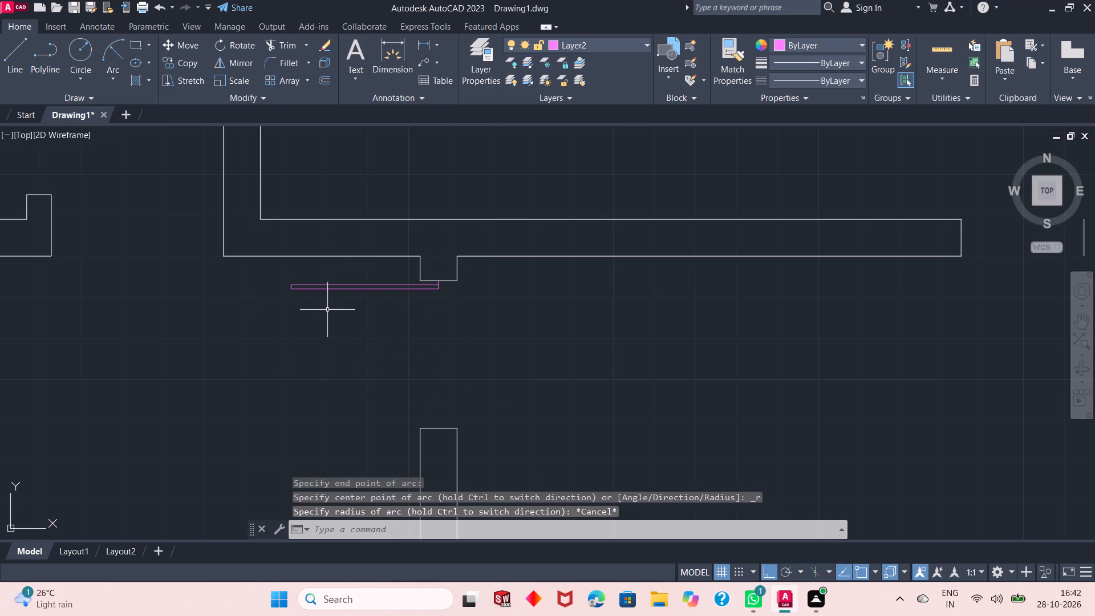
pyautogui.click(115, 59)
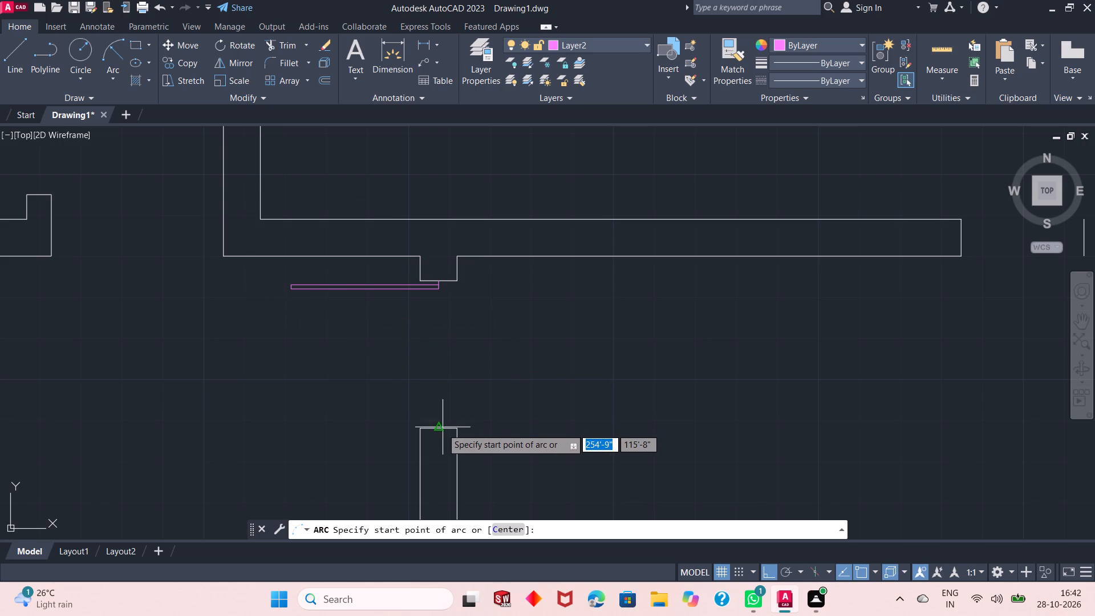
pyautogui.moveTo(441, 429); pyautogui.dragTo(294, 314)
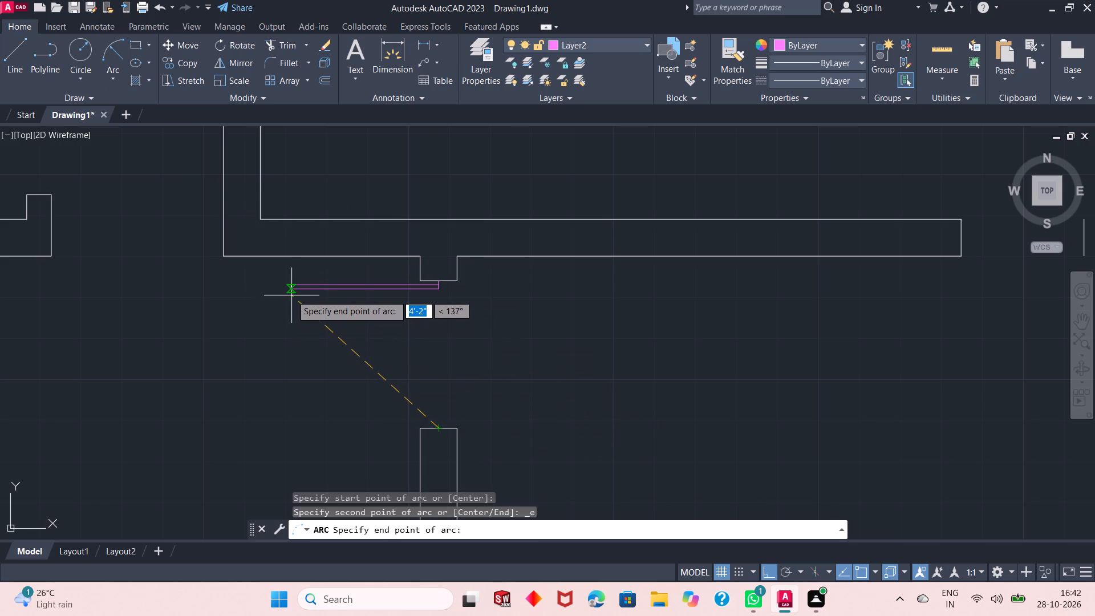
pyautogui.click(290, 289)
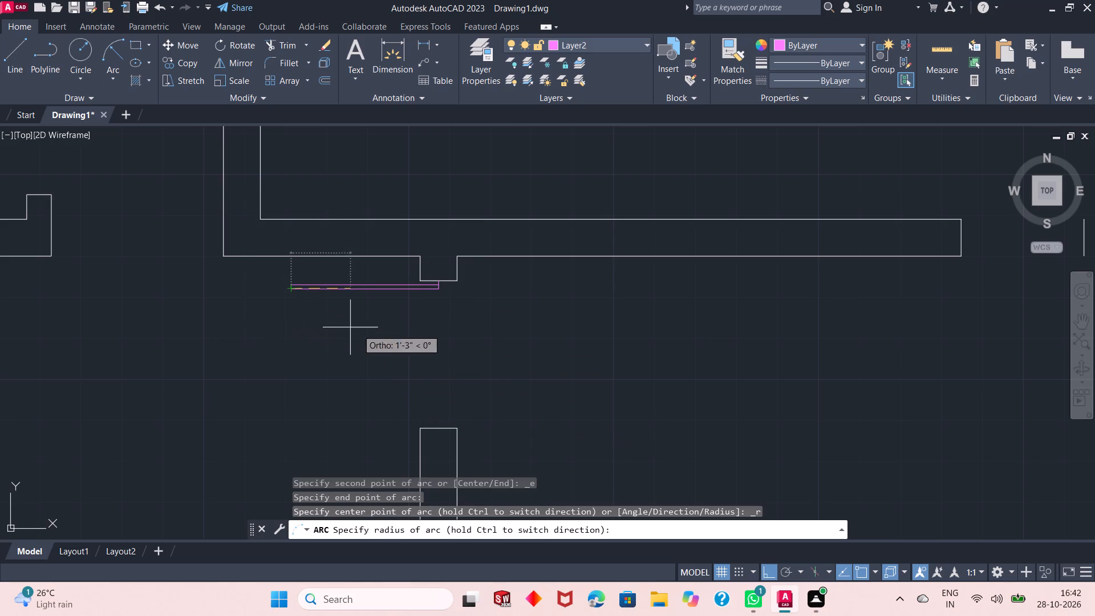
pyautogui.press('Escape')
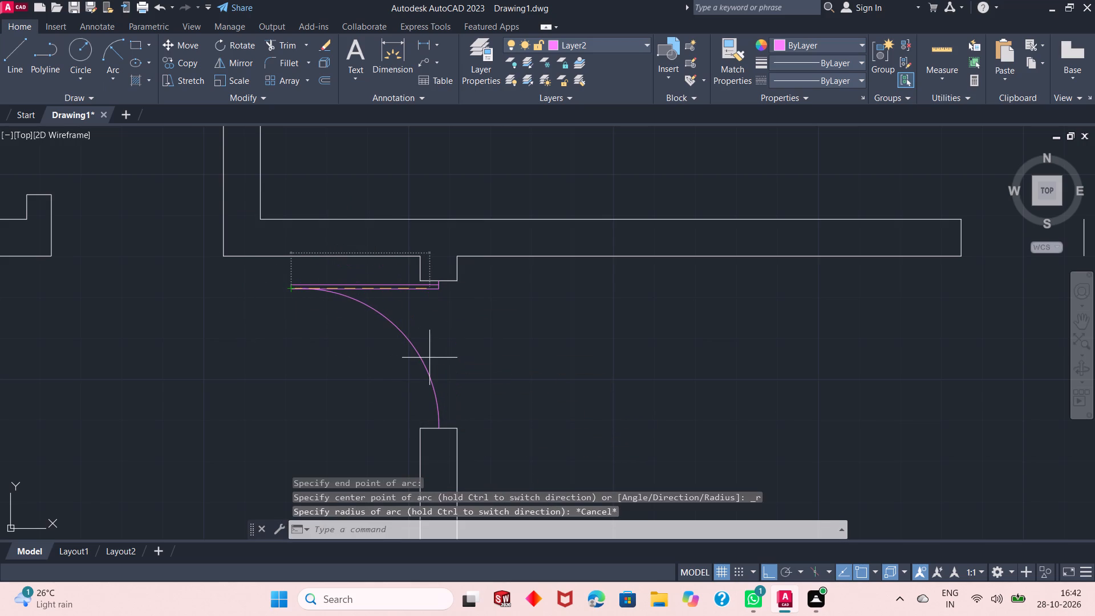
# Draw a 3' radius swing arc from the southwest room door leaf's lower west corner to the midpoint of the opening's south jamb.
pyautogui.click(113, 51)
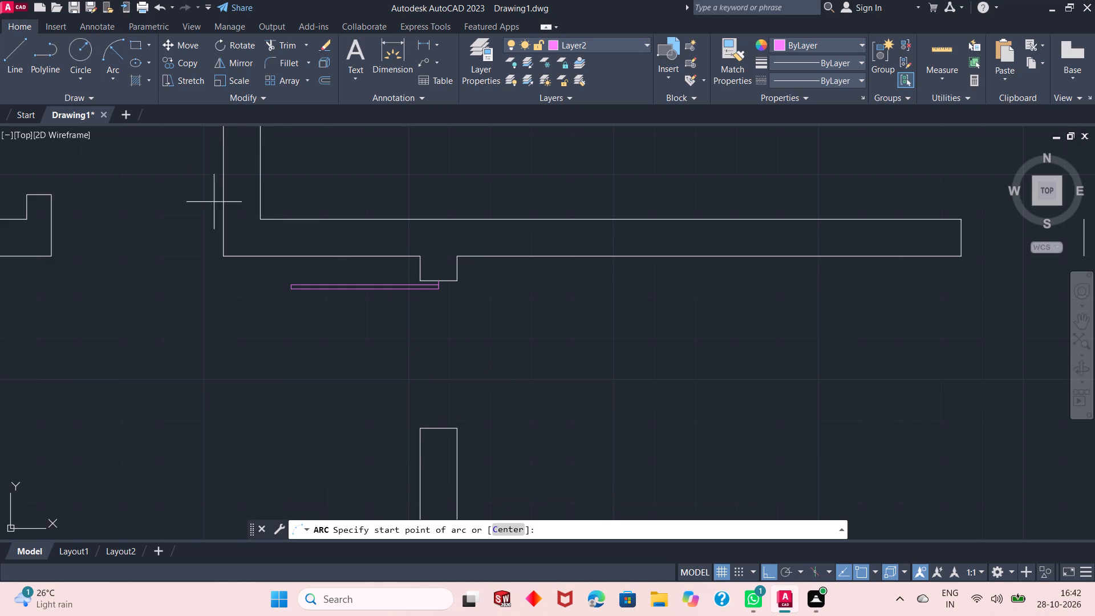
pyautogui.moveTo(289, 290); pyautogui.dragTo(358, 360)
pyautogui.click(437, 431)
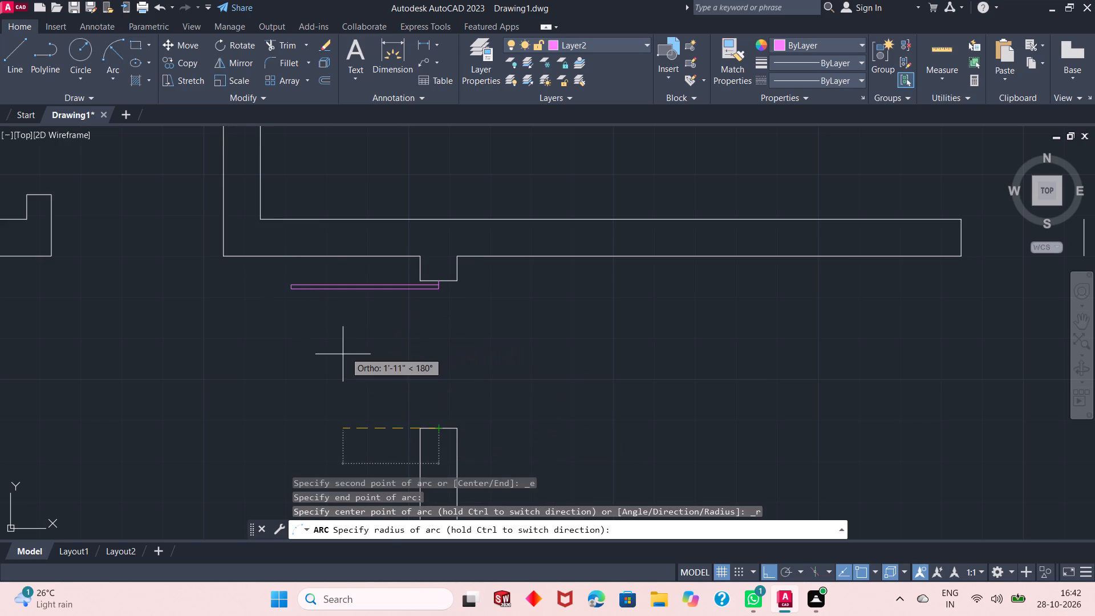
pyautogui.write("3'")
pyautogui.press('Return')
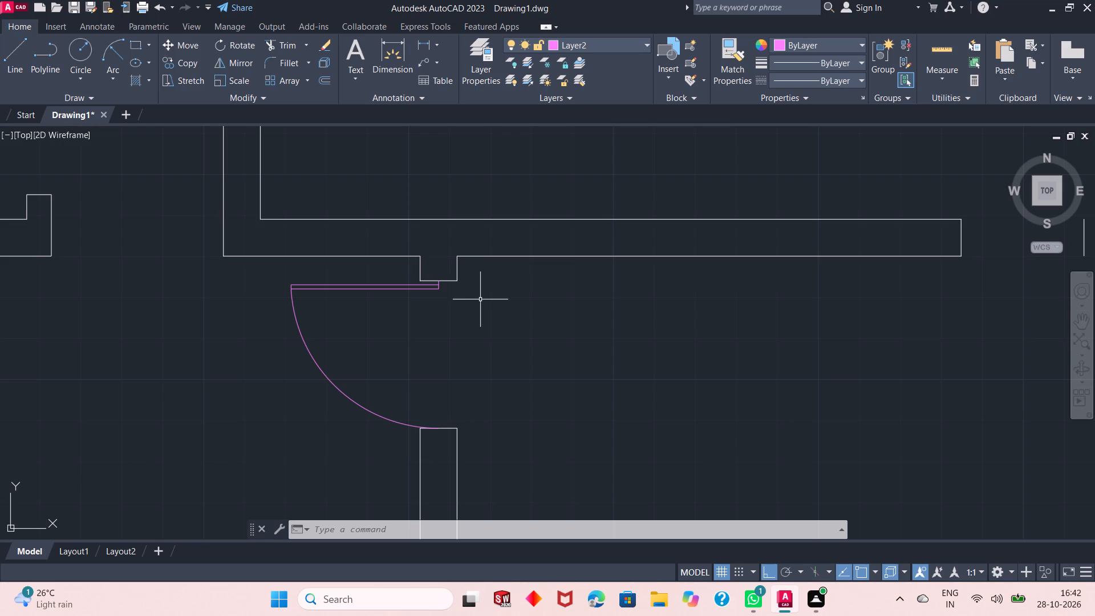
# Draw a 2'6" by 1" door leaf going west into the small west room, offset 1" above the midpoint of its east opening's south jamb.
pyautogui.keyDown('ctrl'); pyautogui.scroll(-1, 482, 299); pyautogui.keyUp('ctrl')
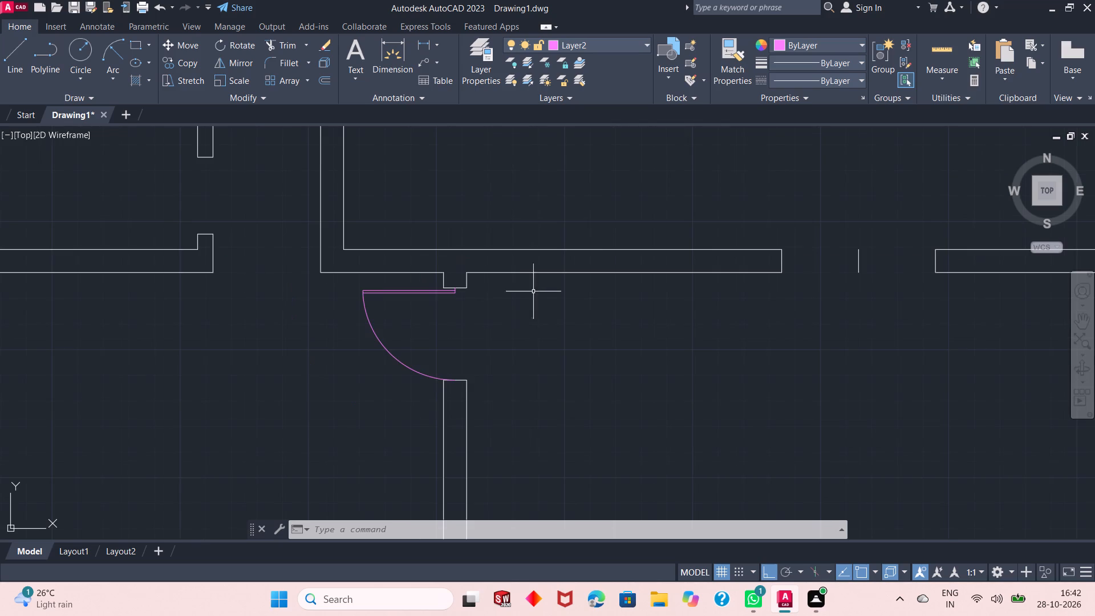
pyautogui.keyDown('ctrl'); pyautogui.scroll(-2, 605, 226); pyautogui.keyUp('ctrl')
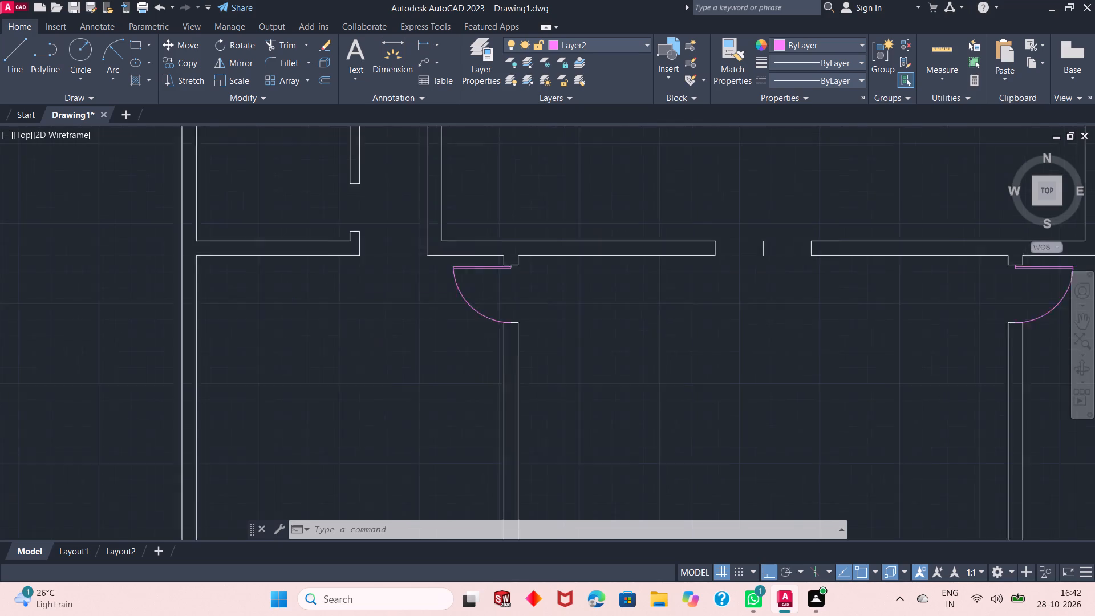
pyautogui.keyDown('ctrl'); pyautogui.scroll(1, 751, 200); pyautogui.keyUp('ctrl')
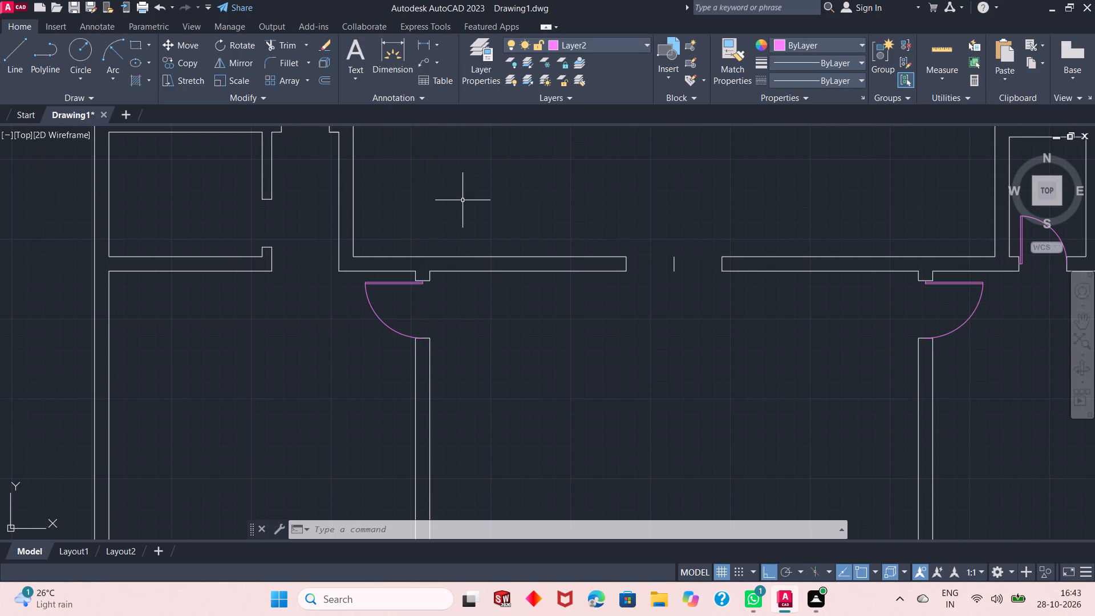
pyautogui.click(9, 55)
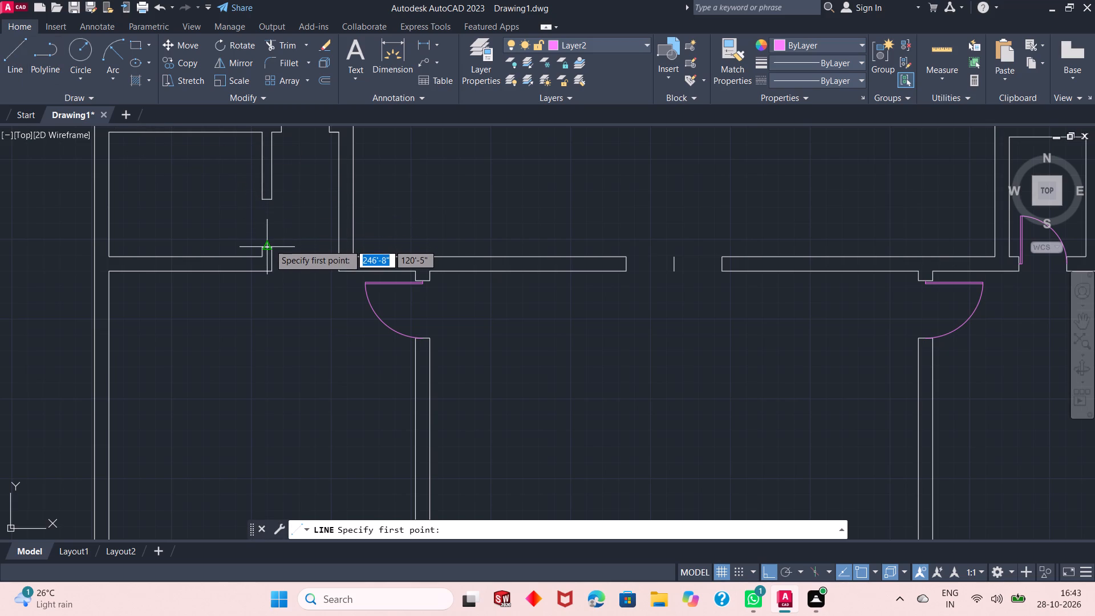
pyautogui.moveTo(269, 246); pyautogui.dragTo(270, 224)
pyautogui.write('1"')
pyautogui.press('Return')
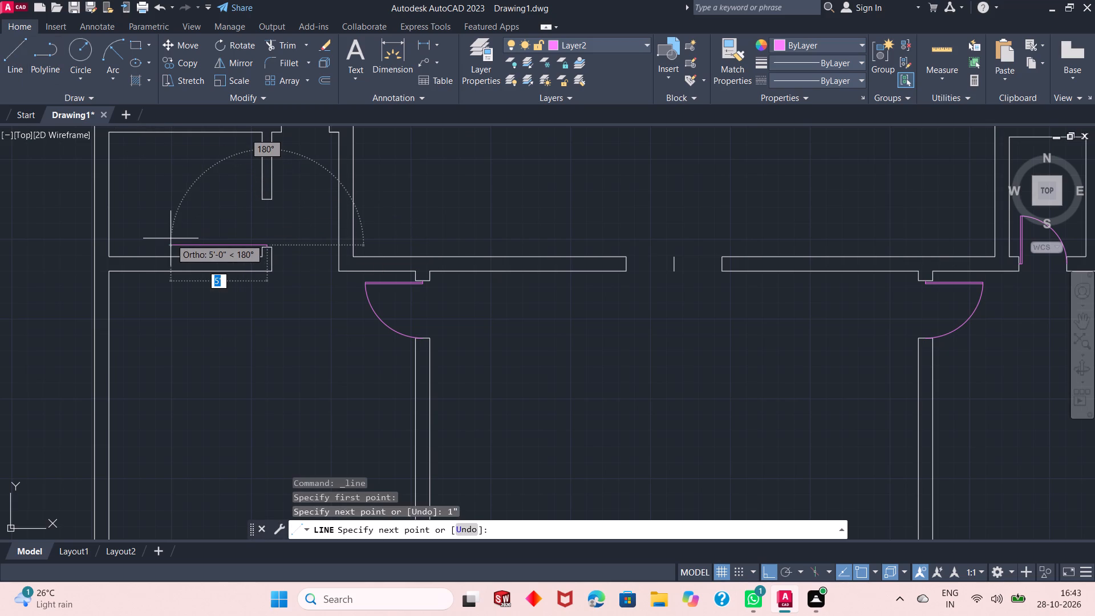
pyautogui.write('2\'6"')
pyautogui.press('Return')
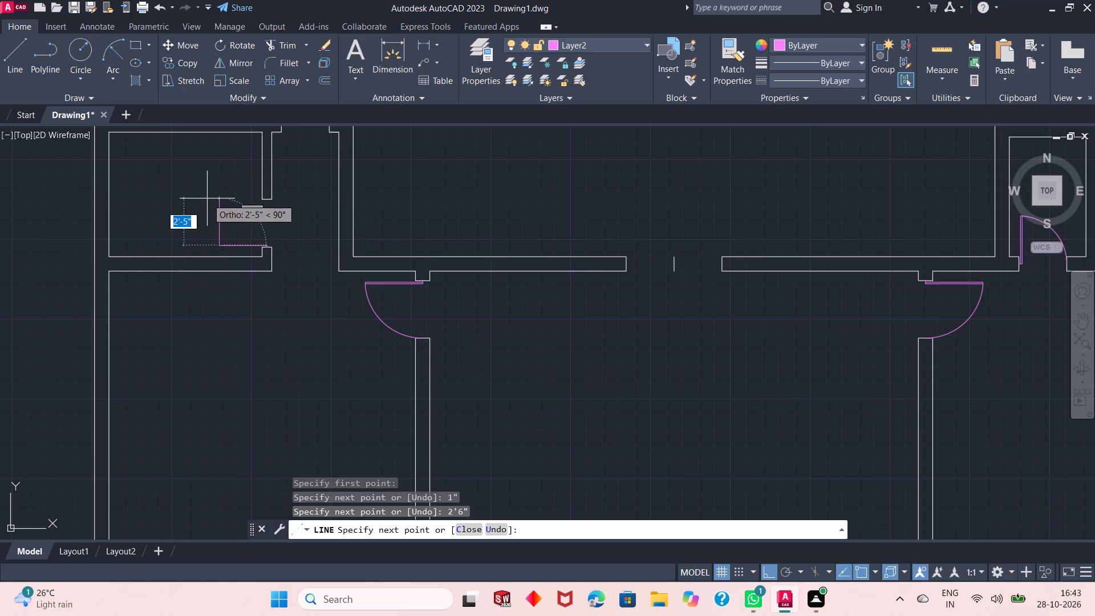
pyautogui.write('1"')
pyautogui.press('Return')
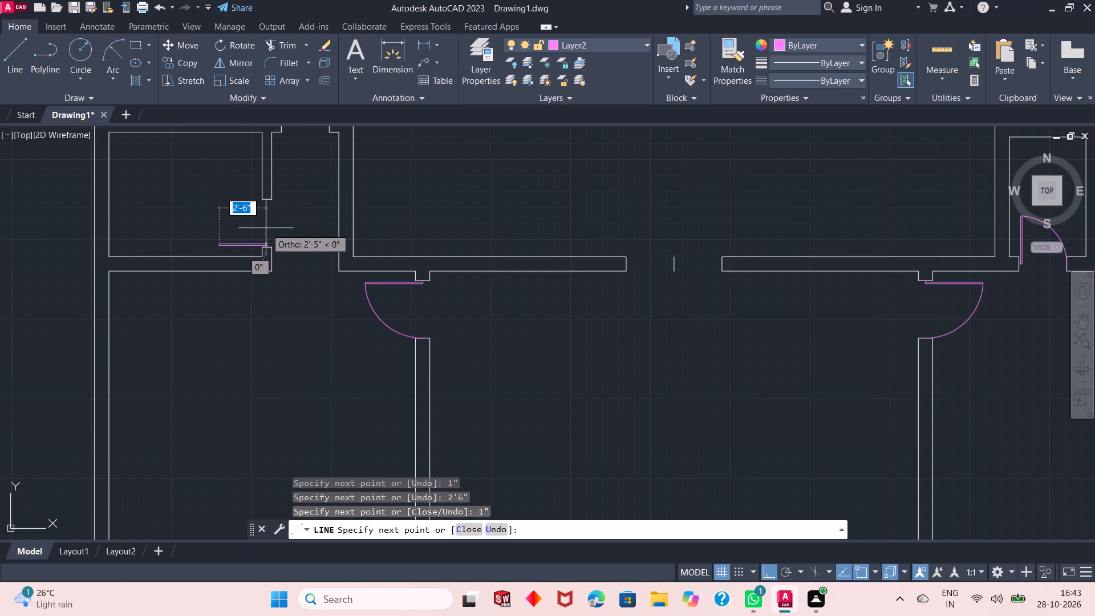
pyautogui.keyDown('ctrl'); pyautogui.scroll(3, 266, 228); pyautogui.keyUp('ctrl')
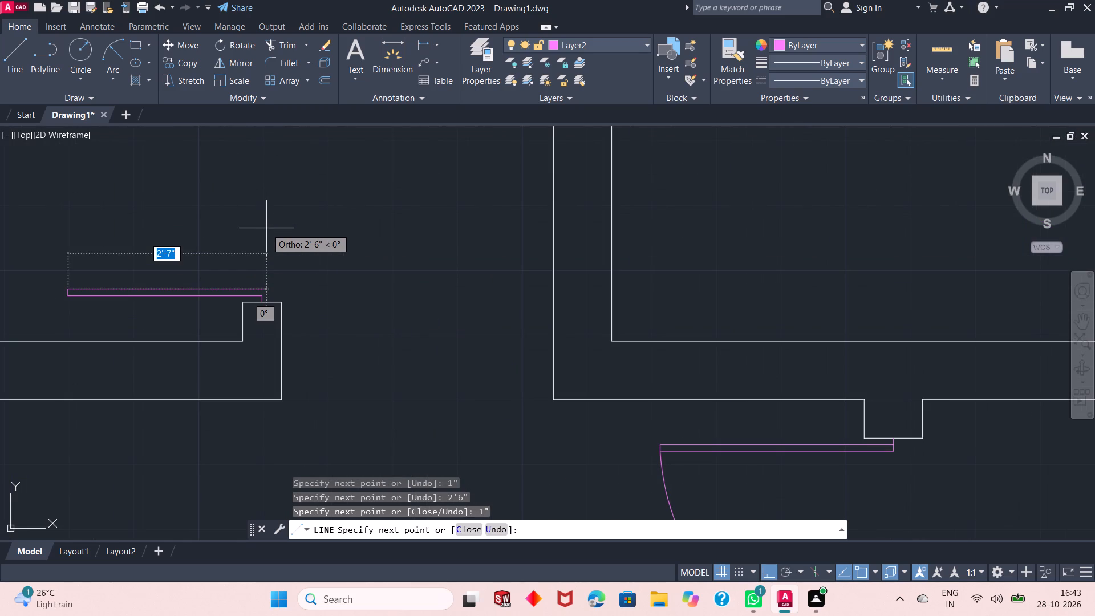
pyautogui.write('2\'6"')
pyautogui.press('Return')
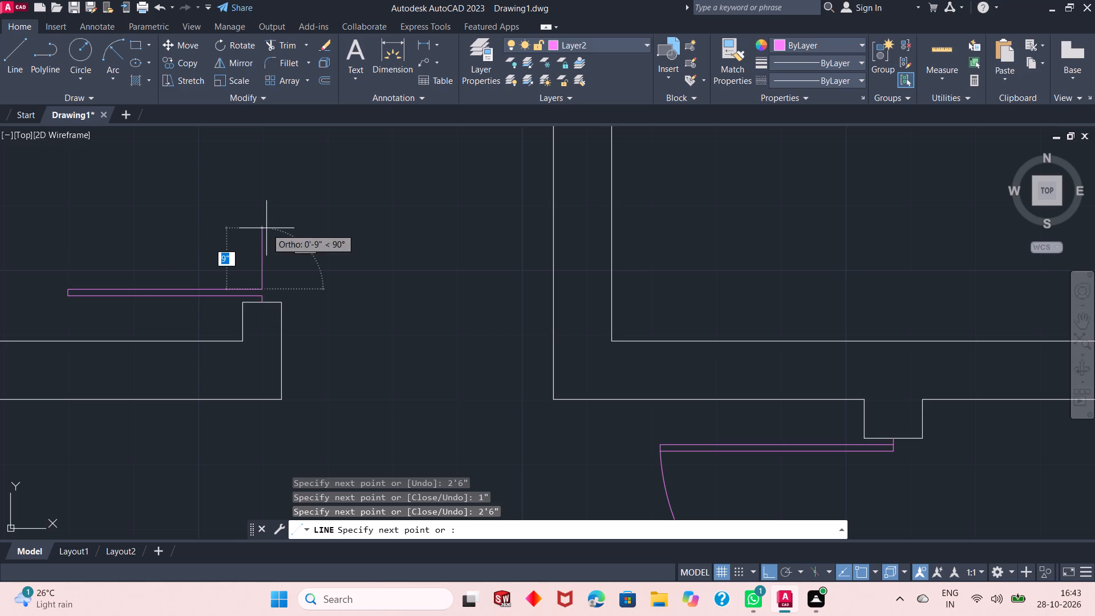
pyautogui.write('1"')
pyautogui.press('Return')
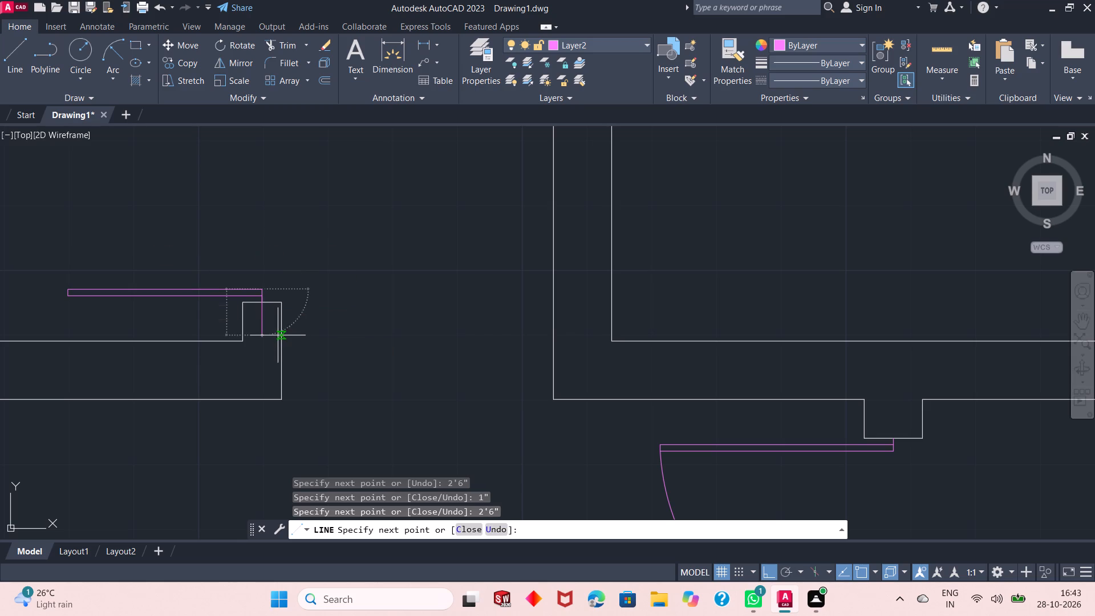
pyautogui.press('Return')
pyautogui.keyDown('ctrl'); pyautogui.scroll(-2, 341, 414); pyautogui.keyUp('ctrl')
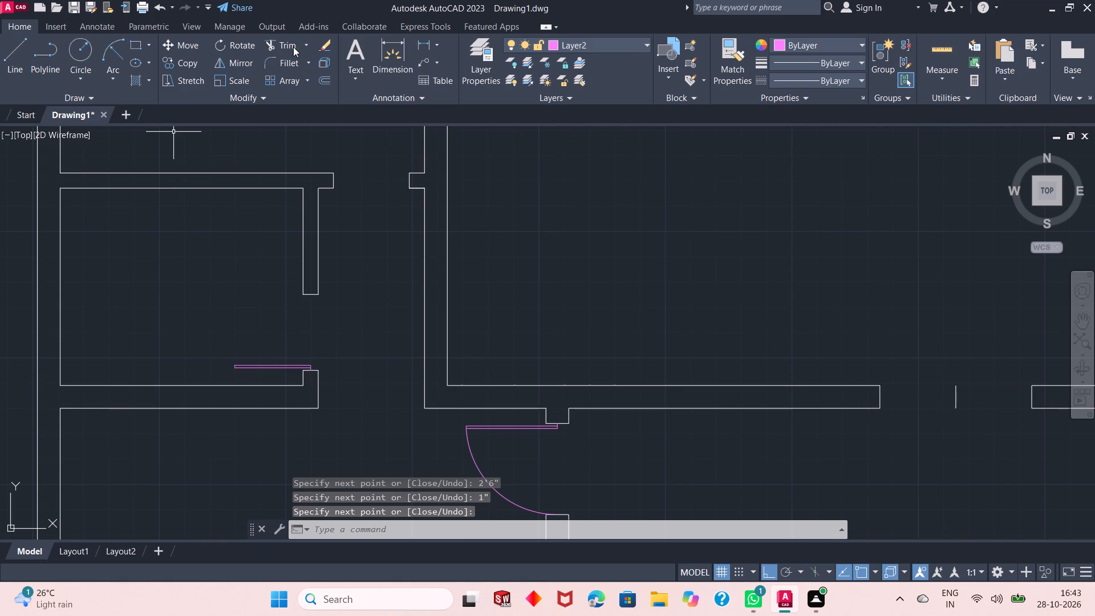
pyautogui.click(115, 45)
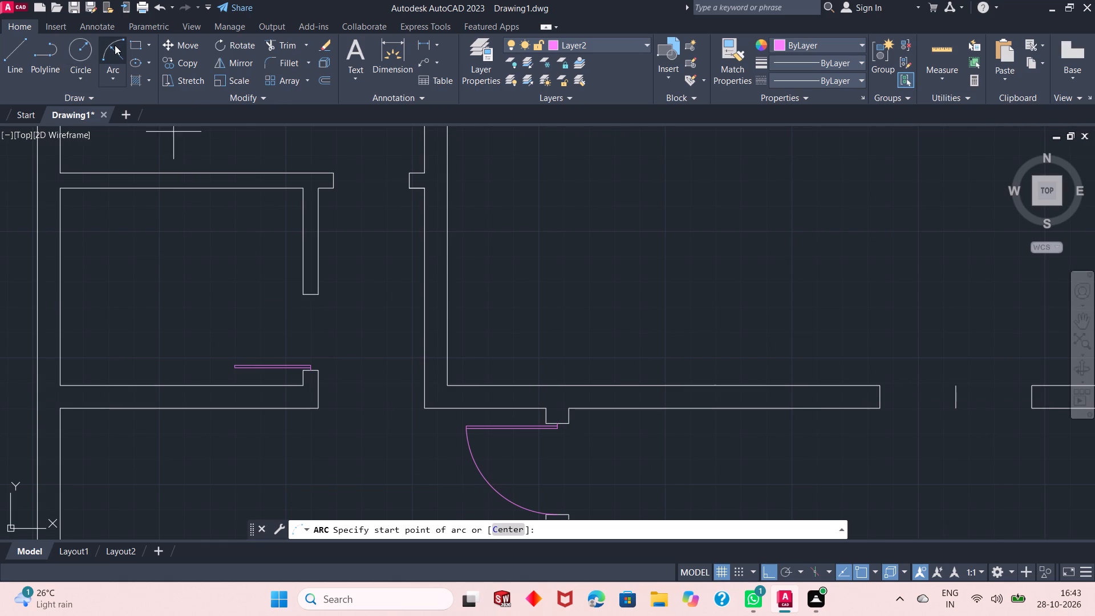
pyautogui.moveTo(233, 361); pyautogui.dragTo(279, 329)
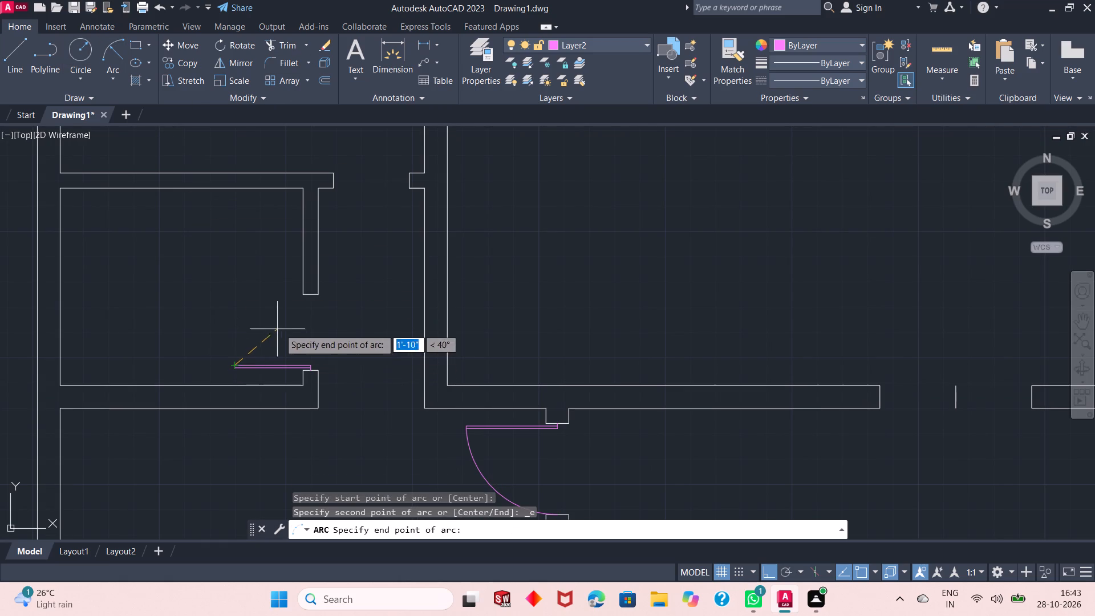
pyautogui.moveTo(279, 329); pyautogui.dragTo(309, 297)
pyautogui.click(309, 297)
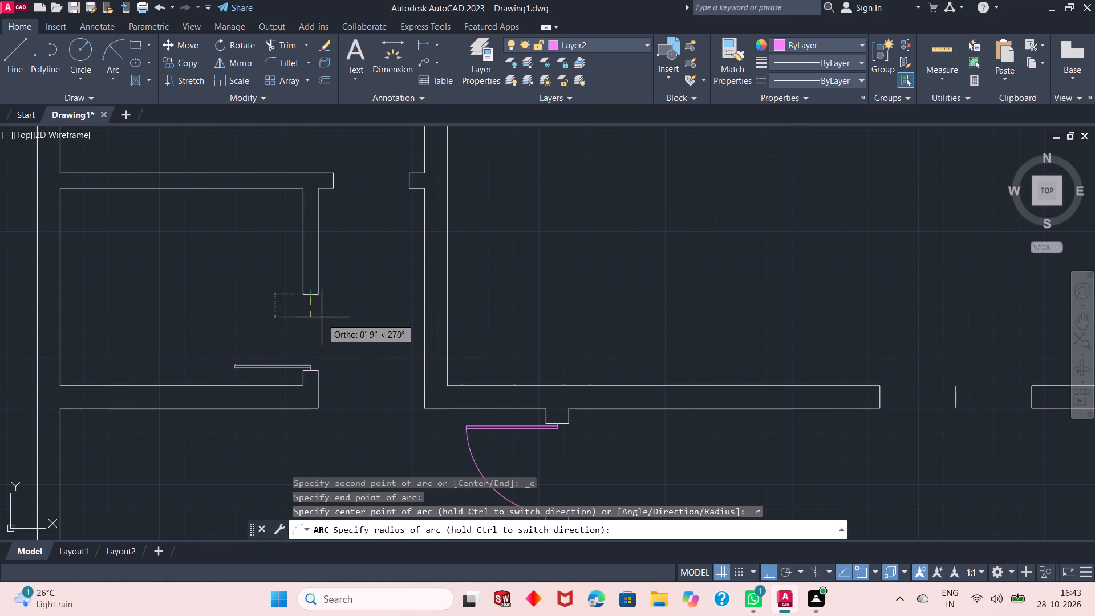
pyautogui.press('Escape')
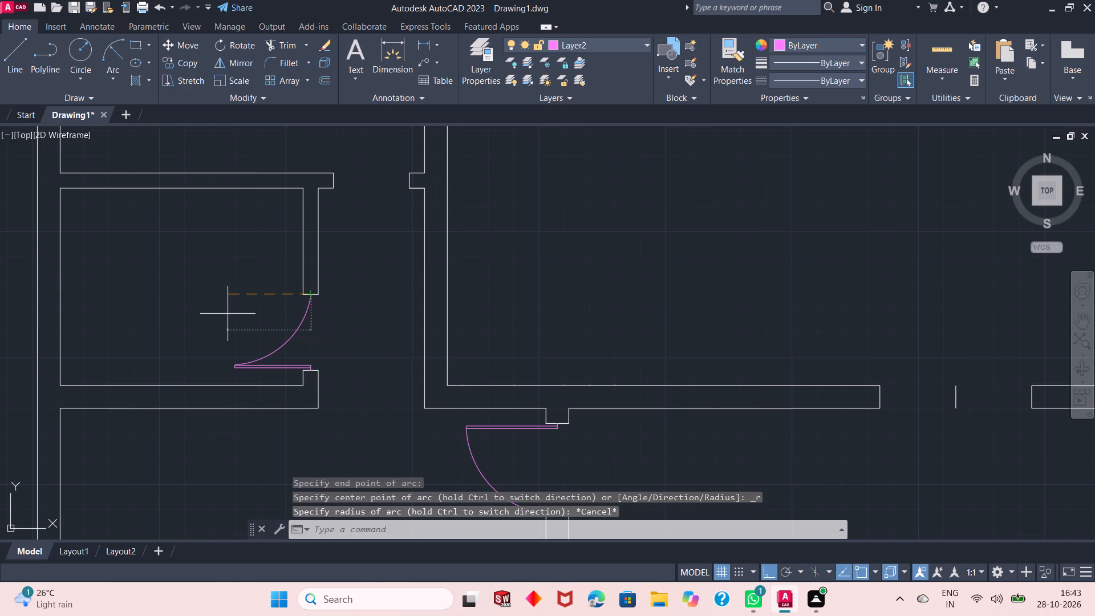
# Draw a 2'6" radius swing arc from the midpoint of the small west room opening's north jamb to the door leaf's upper west corner.
pyautogui.click(108, 54)
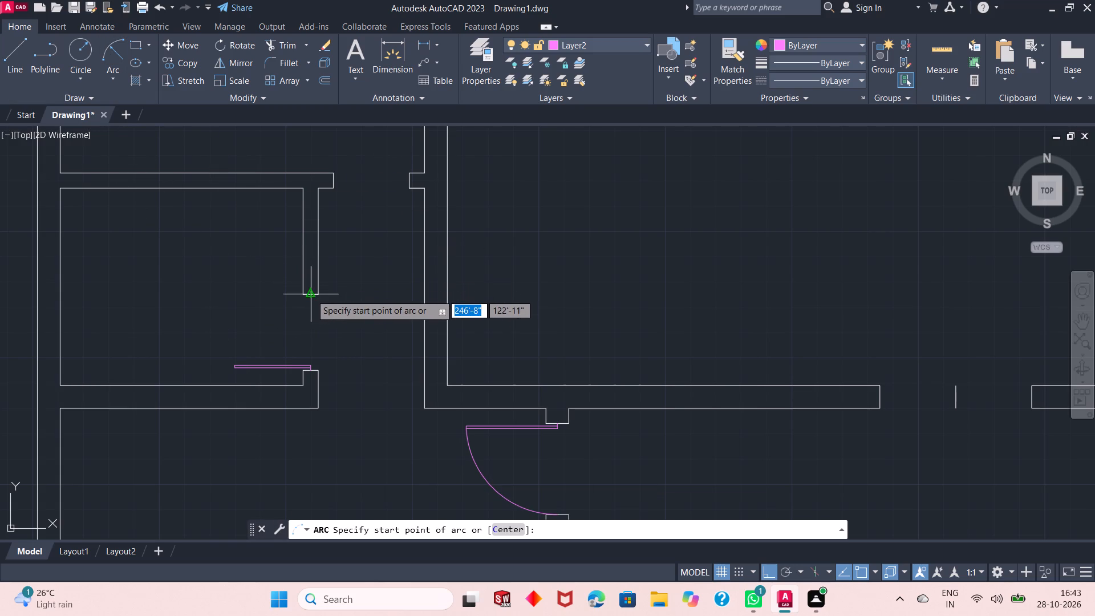
pyautogui.click(311, 294)
pyautogui.moveTo(237, 363); pyautogui.dragTo(236, 283)
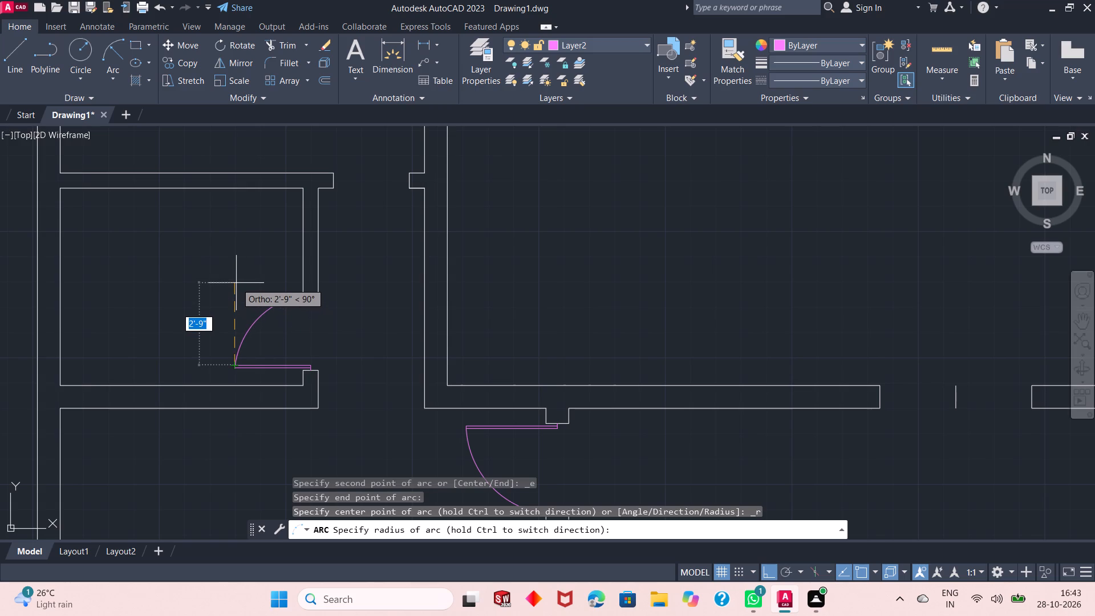
pyautogui.write('2\'6"')
pyautogui.press('Return')
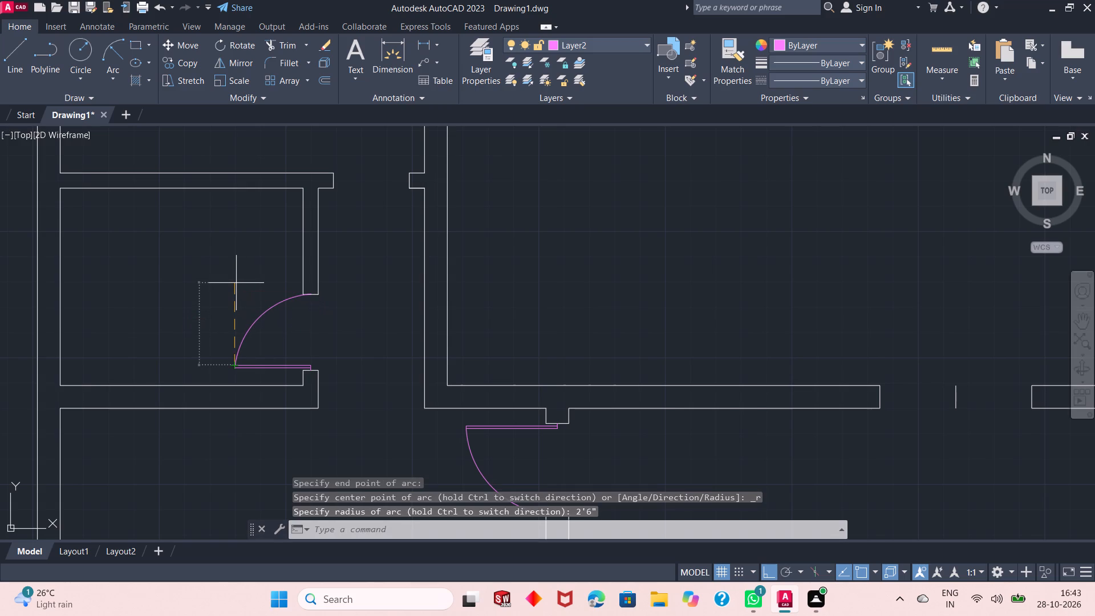
# Draw a 2'6" by 1" door leaf going north into the room above, offset 1" west of the midpoint of its south opening's east jamb.
pyautogui.keyDown('ctrl'); pyautogui.scroll(-1, 298, 431); pyautogui.keyUp('ctrl')
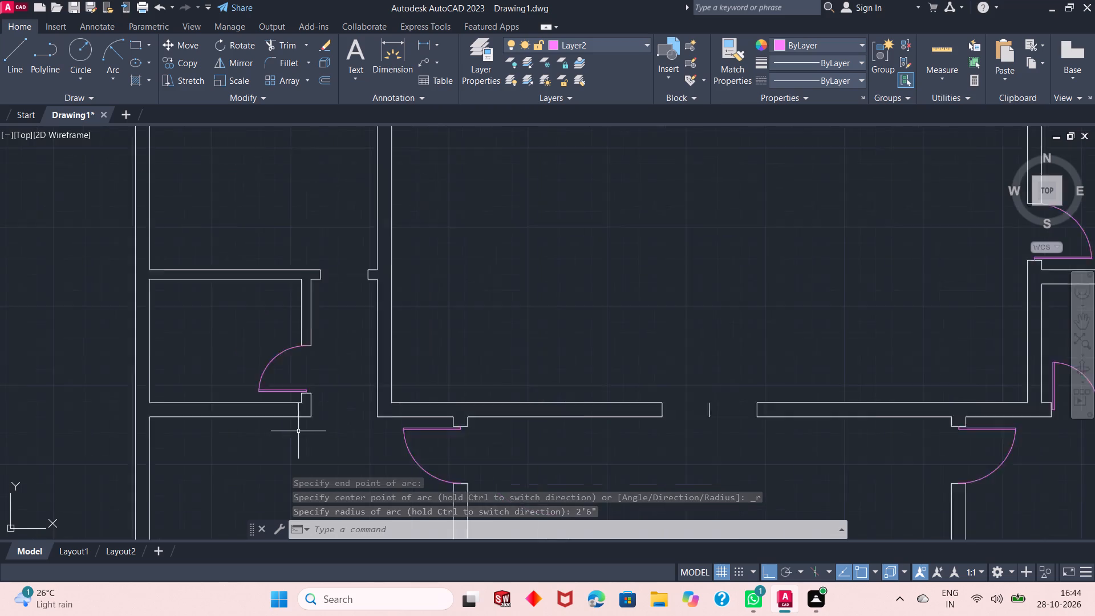
pyautogui.keyDown('ctrl'); pyautogui.scroll(-1, 298, 431); pyautogui.keyUp('ctrl')
pyautogui.keyDown('ctrl'); pyautogui.scroll(2, 325, 326); pyautogui.keyUp('ctrl')
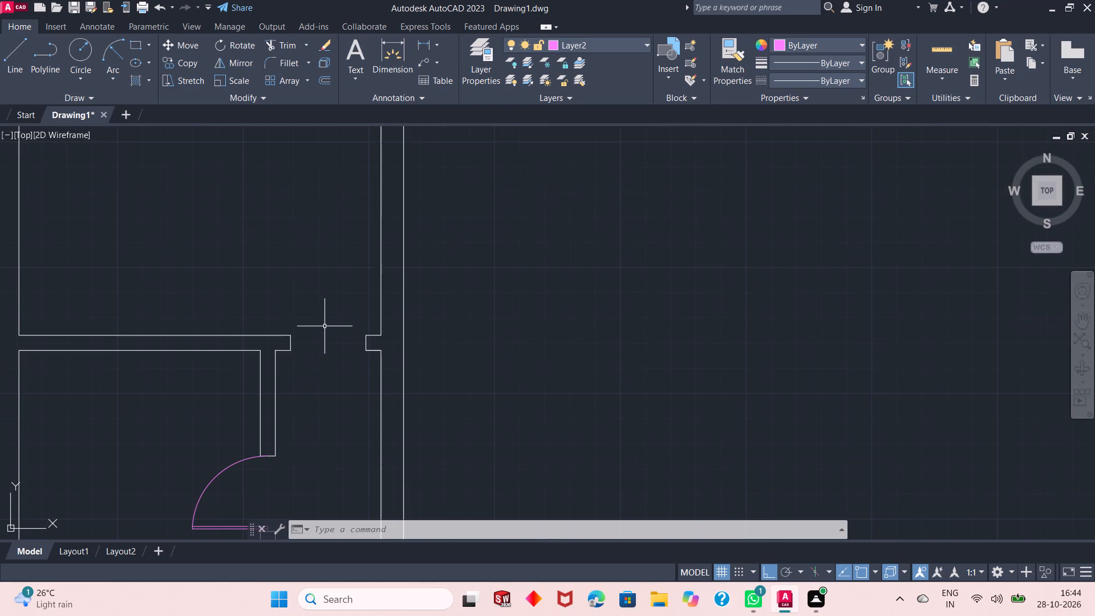
pyautogui.write('l')
pyautogui.press('space')
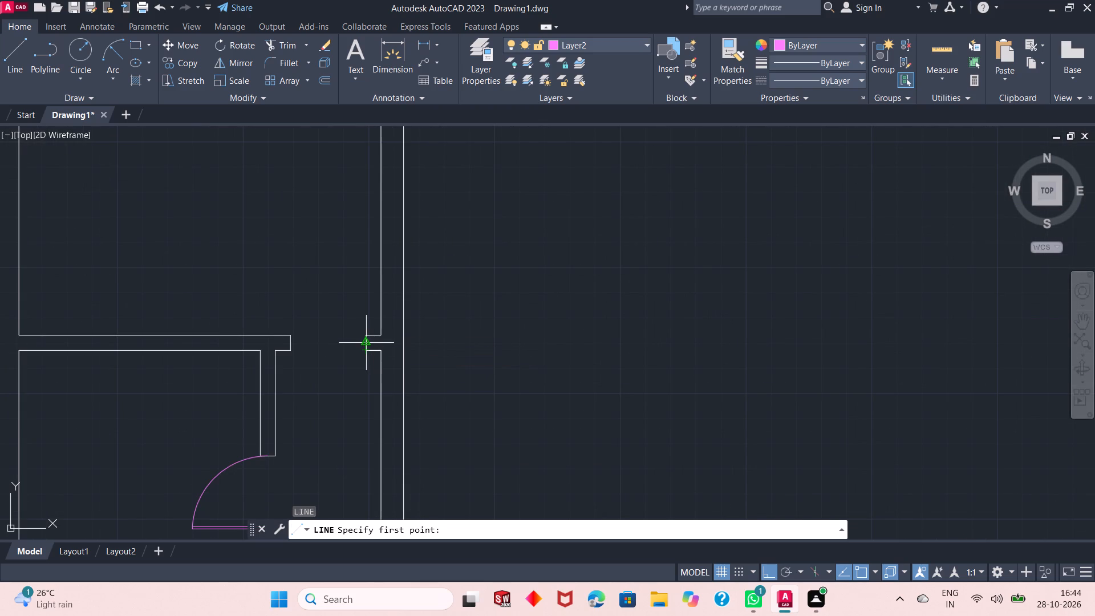
pyautogui.moveTo(365, 340); pyautogui.dragTo(318, 345)
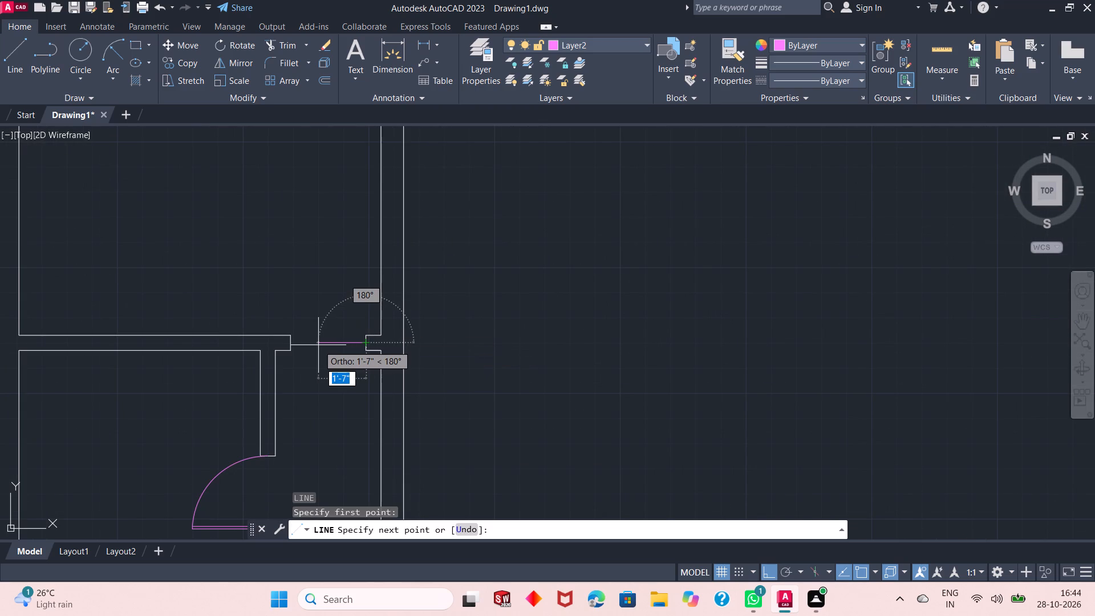
pyautogui.write('1"')
pyautogui.press('Return')
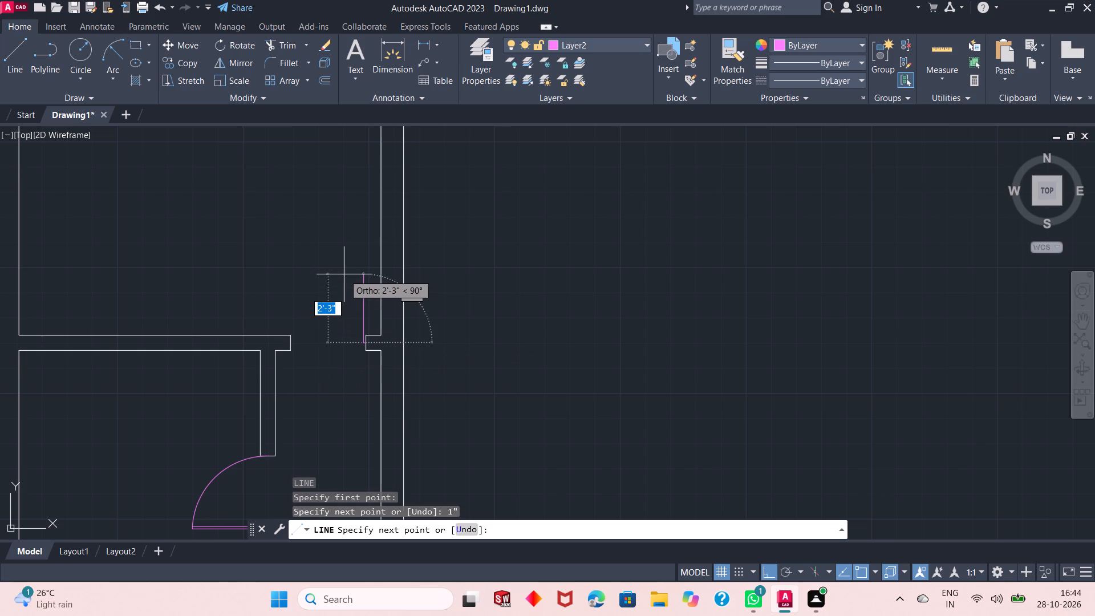
pyautogui.write('2\'6"')
pyautogui.press('Return')
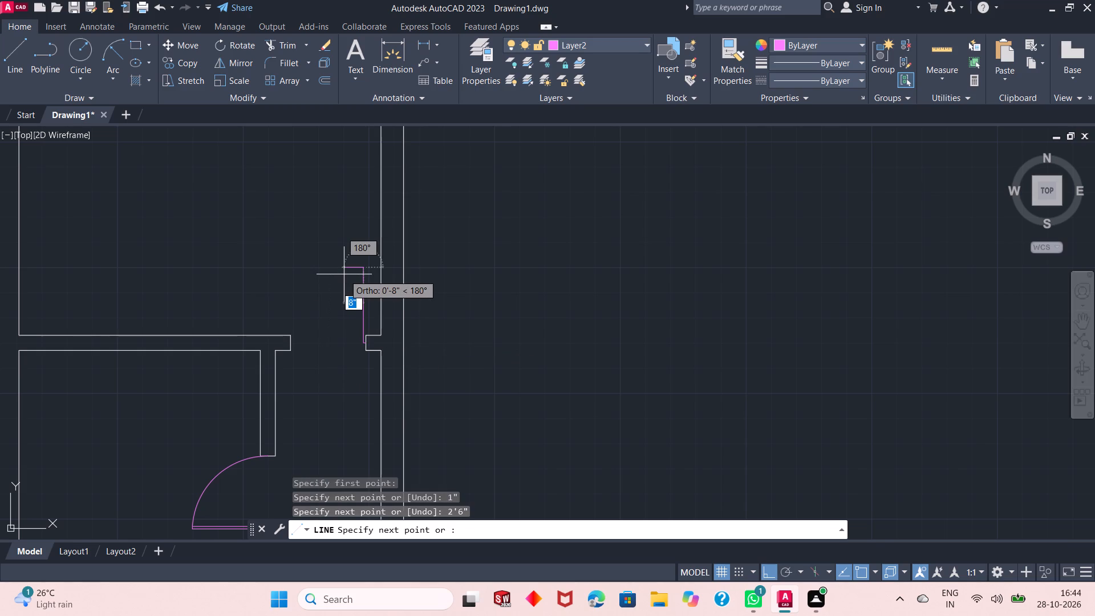
pyautogui.write('1"')
pyautogui.press('Return')
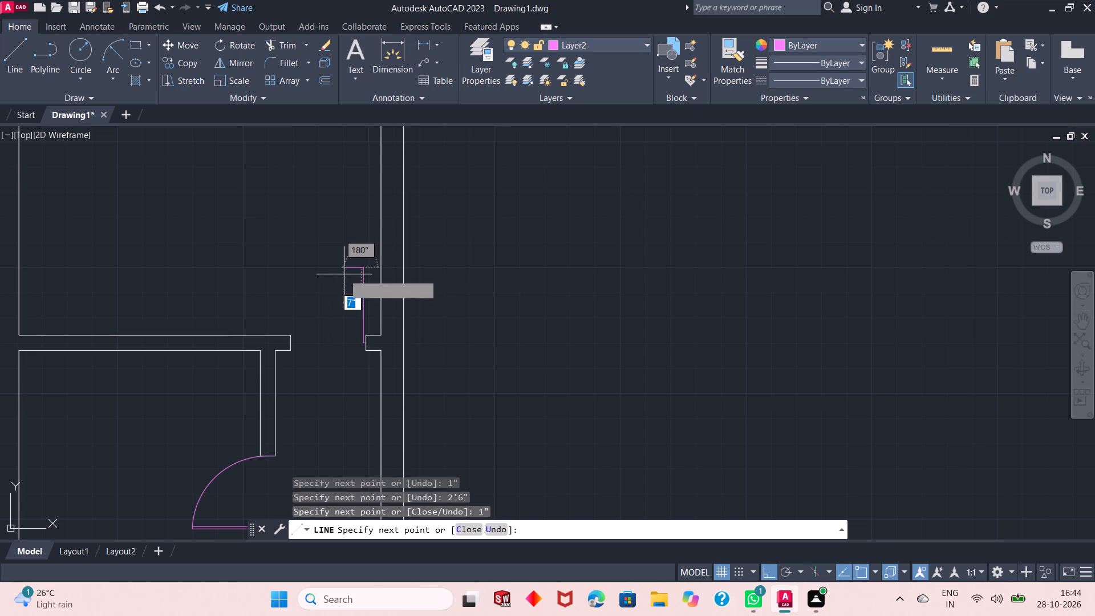
pyautogui.write('2\'6"')
pyautogui.press('Return')
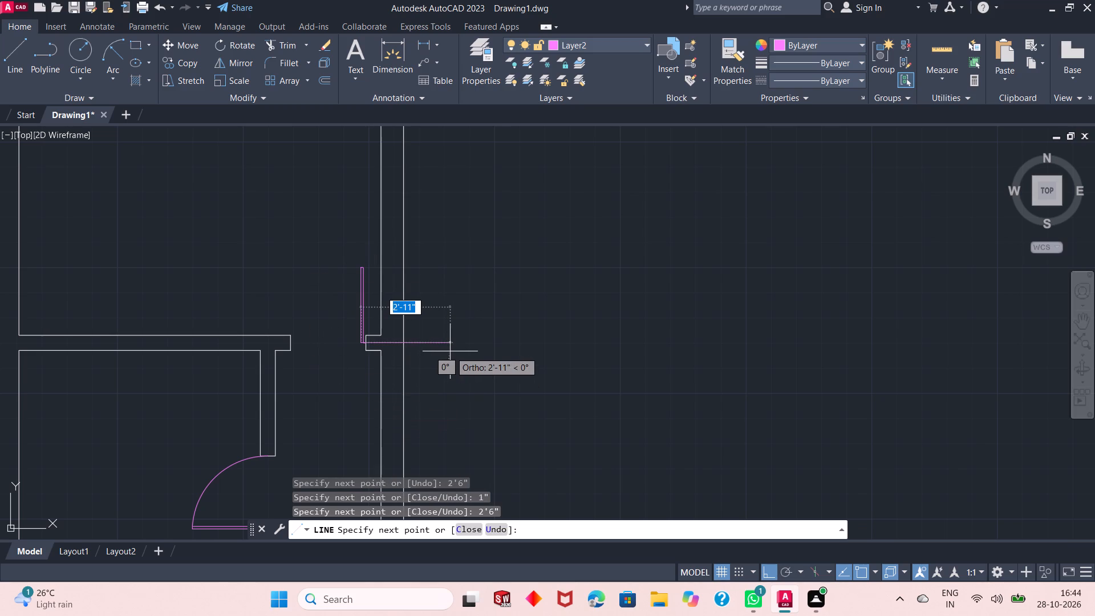
pyautogui.write('1"')
pyautogui.press('Return')
pyautogui.press('Return')
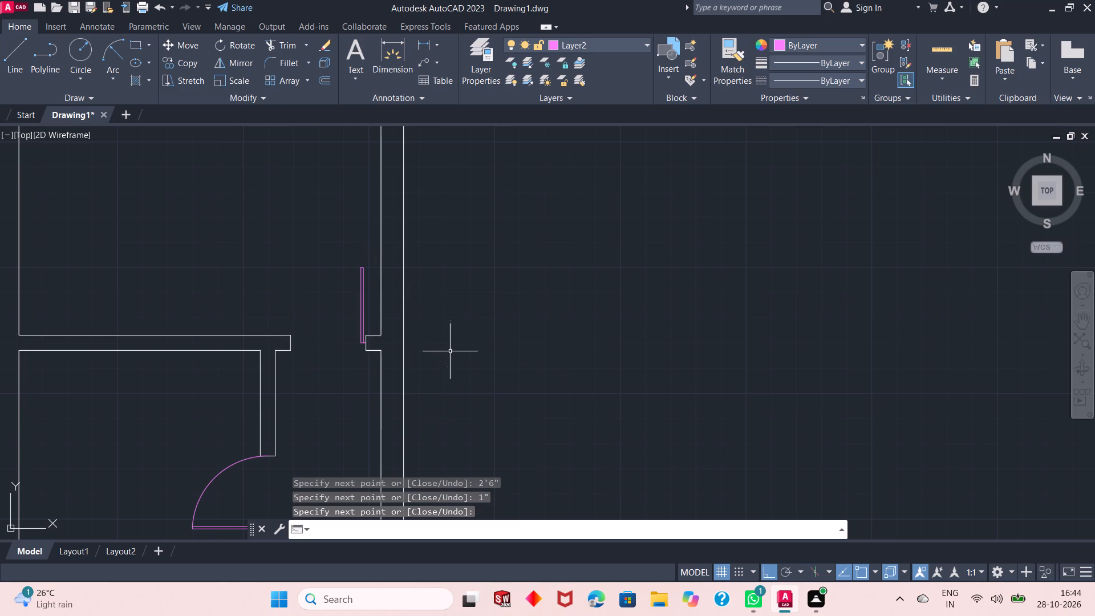
# Draw a 2'6" radius swing arc from that door leaf's upper west corner to the midpoint of the opening's west jamb.
pyautogui.click(116, 60)
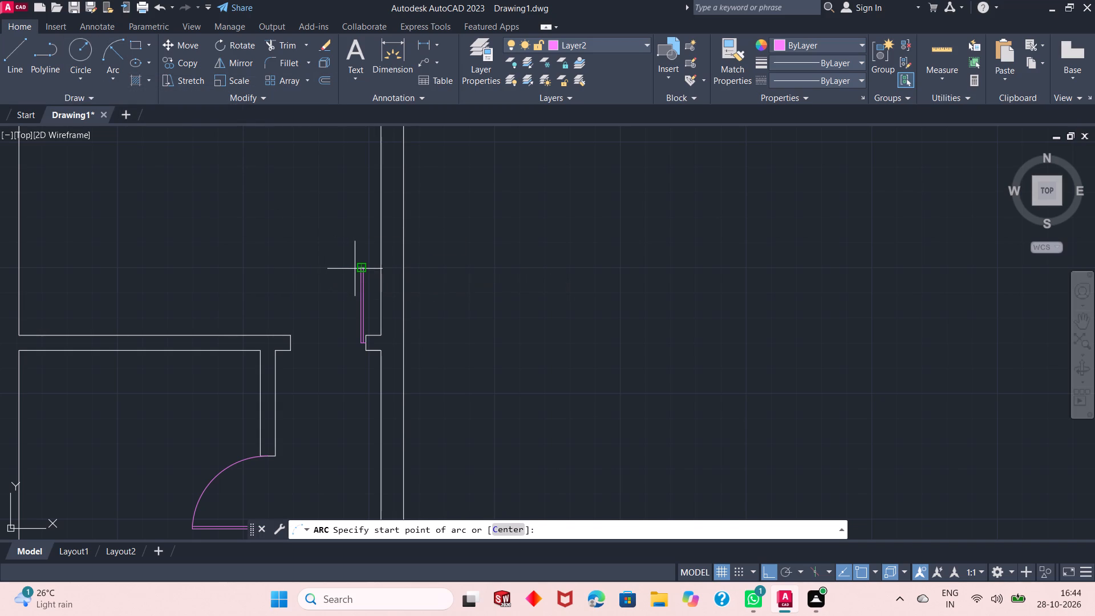
pyautogui.keyDown('ctrl'); pyautogui.scroll(3, 355, 269); pyautogui.keyUp('ctrl')
pyautogui.moveTo(367, 264); pyautogui.dragTo(347, 274)
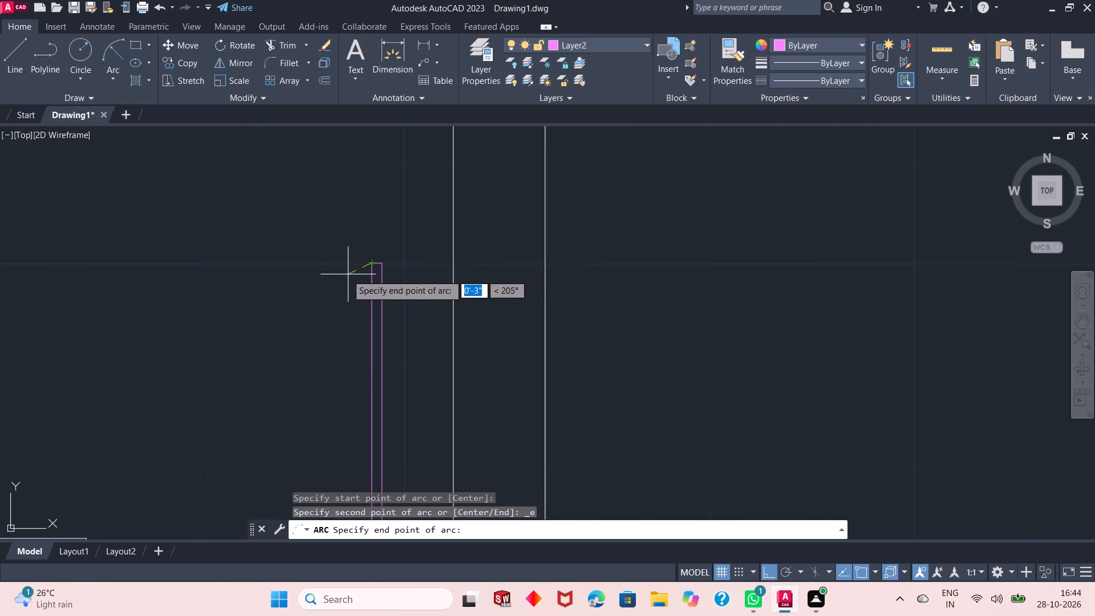
pyautogui.keyDown('ctrl'); pyautogui.scroll(-1, 347, 274); pyautogui.keyUp('ctrl')
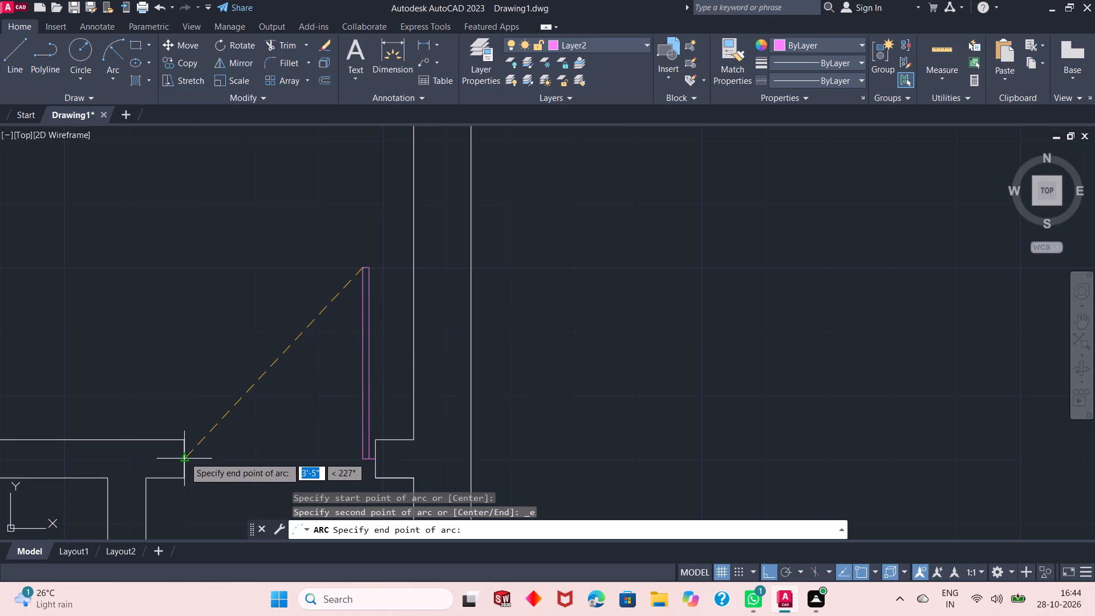
pyautogui.moveTo(184, 457); pyautogui.dragTo(228, 273)
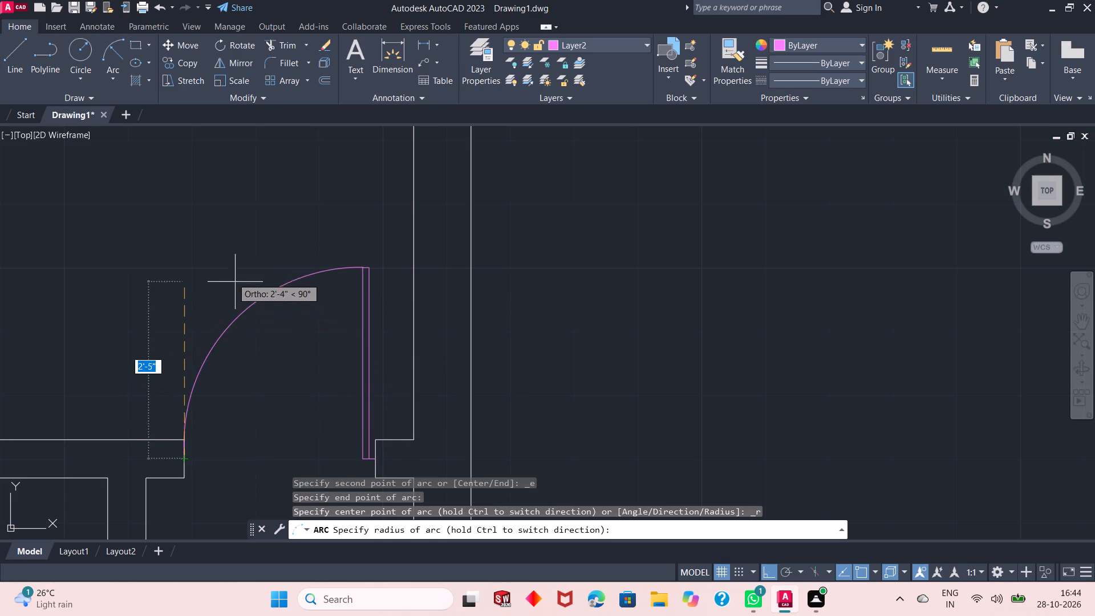
pyautogui.moveTo(228, 273); pyautogui.dragTo(205, 249)
pyautogui.write('2\'6"')
pyautogui.press('Return')
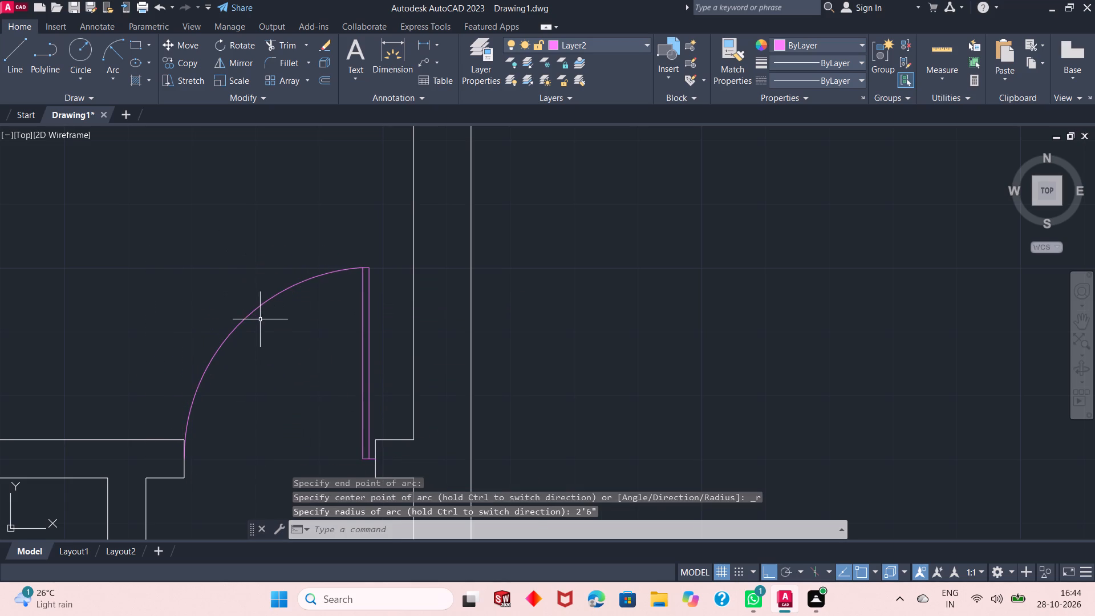
# Draw a 2'6" by 1" door leaf going south from the central hall's south opening, offset 1" east of its west jamb's midpoint.
pyautogui.keyDown('ctrl'); pyautogui.scroll(-5, 260, 319); pyautogui.keyUp('ctrl')
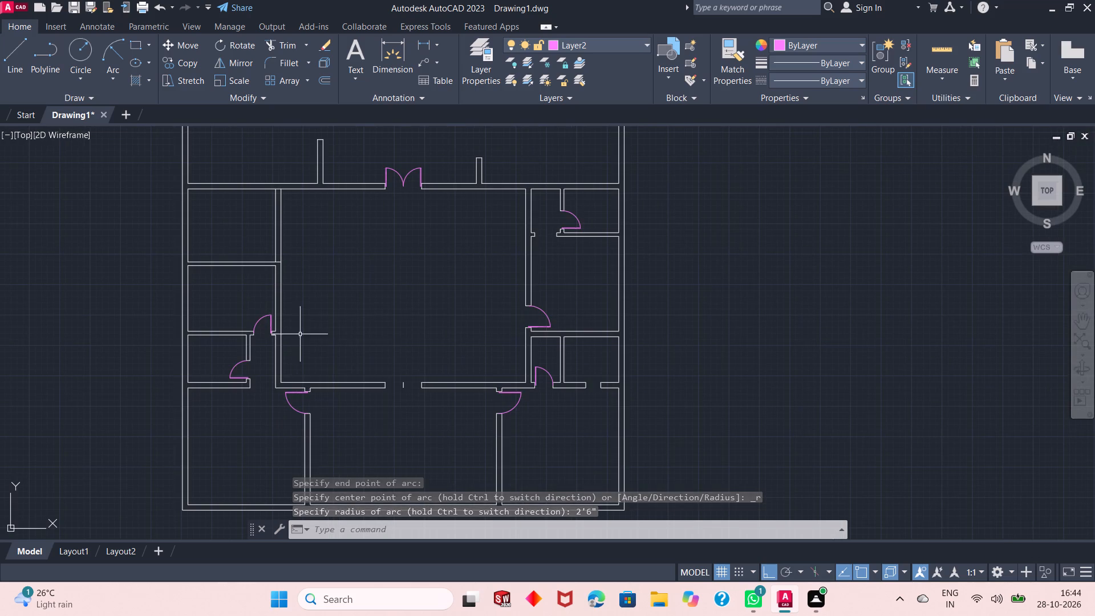
pyautogui.keyDown('ctrl'); pyautogui.scroll(1, 400, 377); pyautogui.keyUp('ctrl')
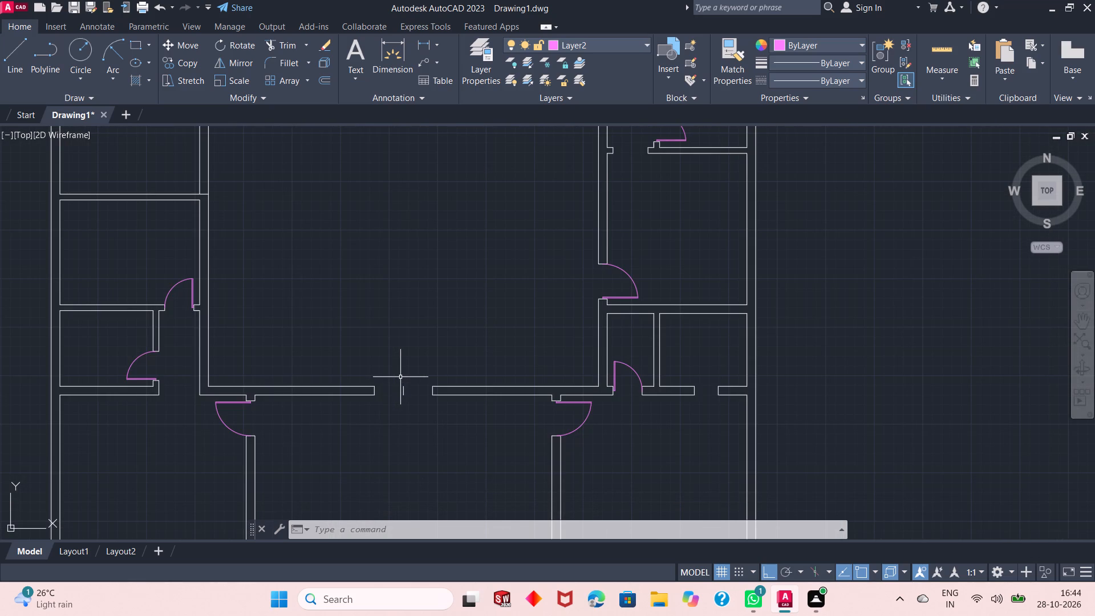
pyautogui.write('l')
pyautogui.press('space')
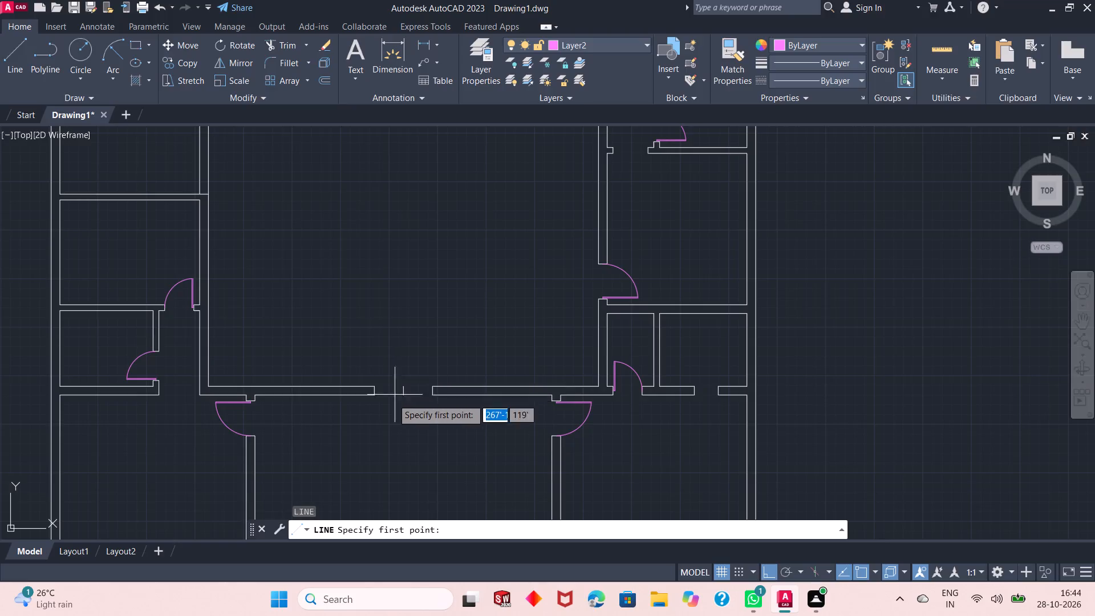
pyautogui.keyDown('ctrl'); pyautogui.scroll(2, 375, 392); pyautogui.keyUp('ctrl')
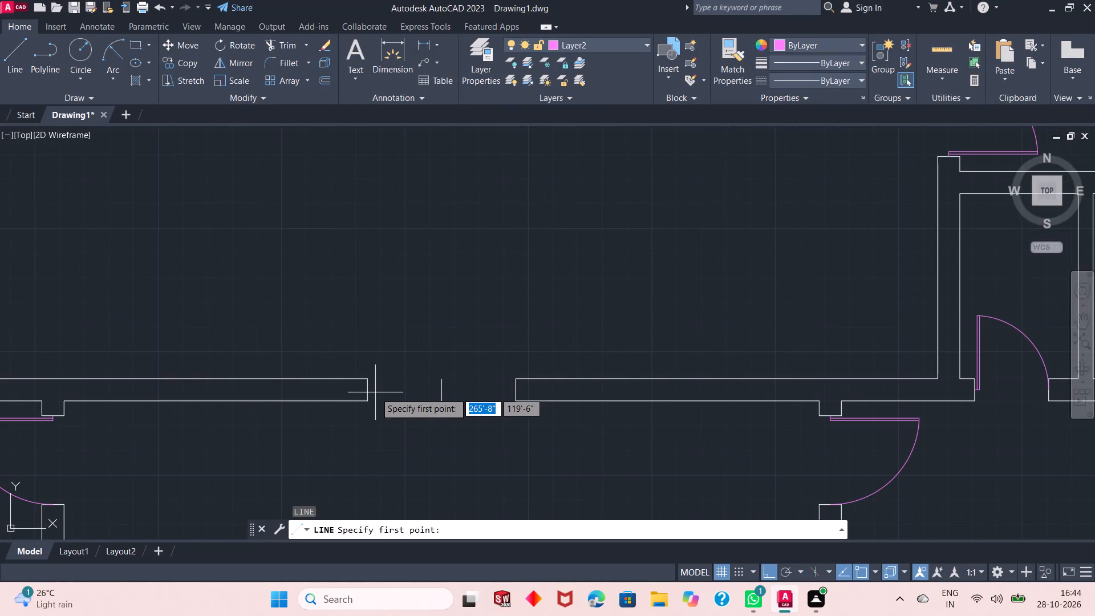
pyautogui.click(370, 391)
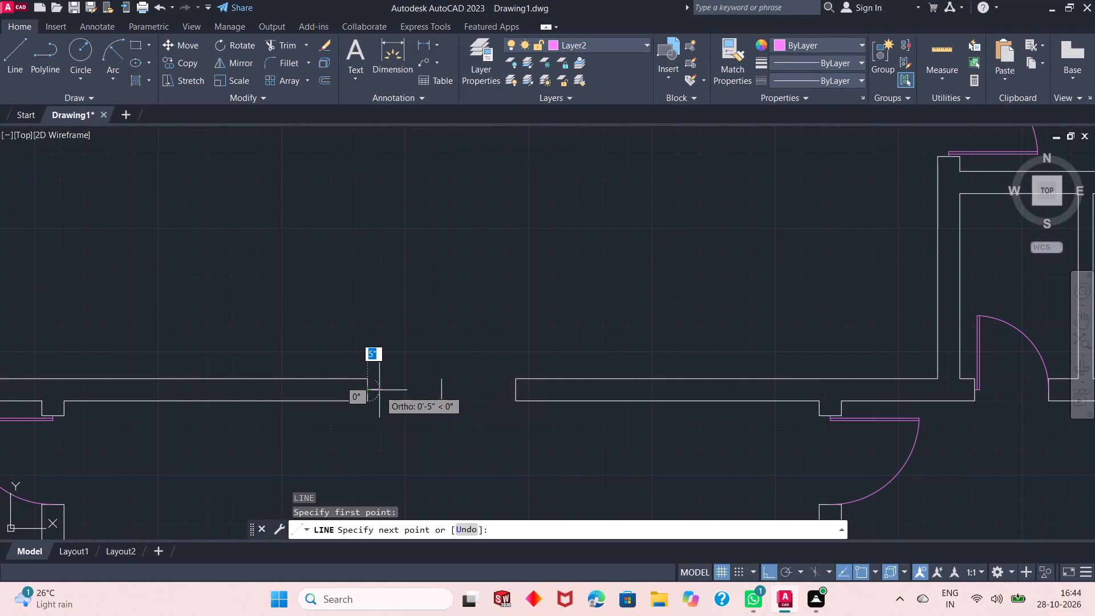
pyautogui.write('1"')
pyautogui.press('Return')
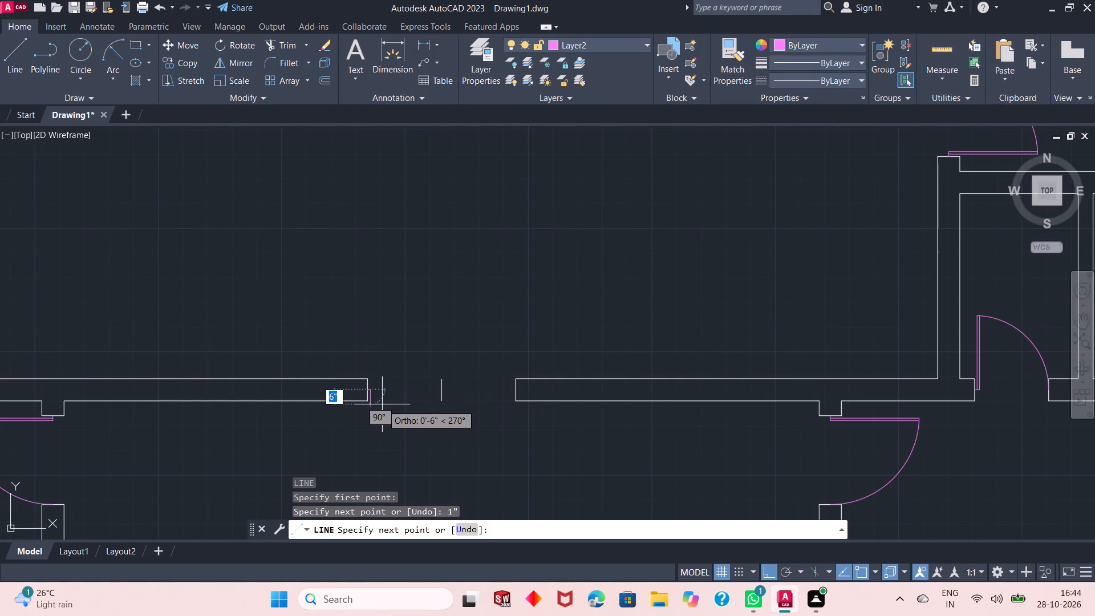
pyautogui.write('2\'6"')
pyautogui.press('Return')
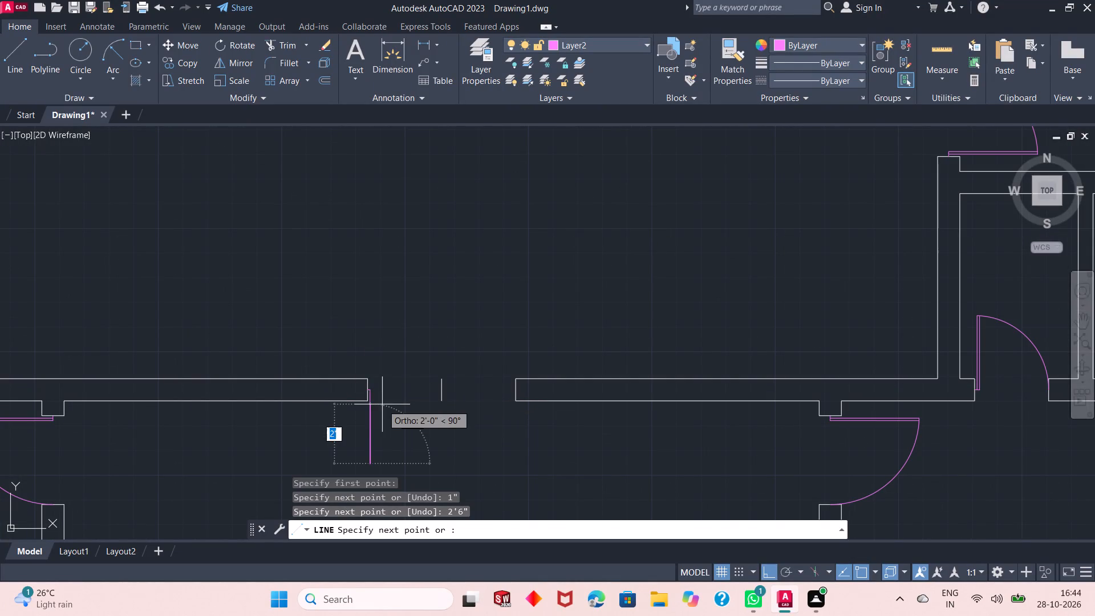
pyautogui.write('1"')
pyautogui.press('Return')
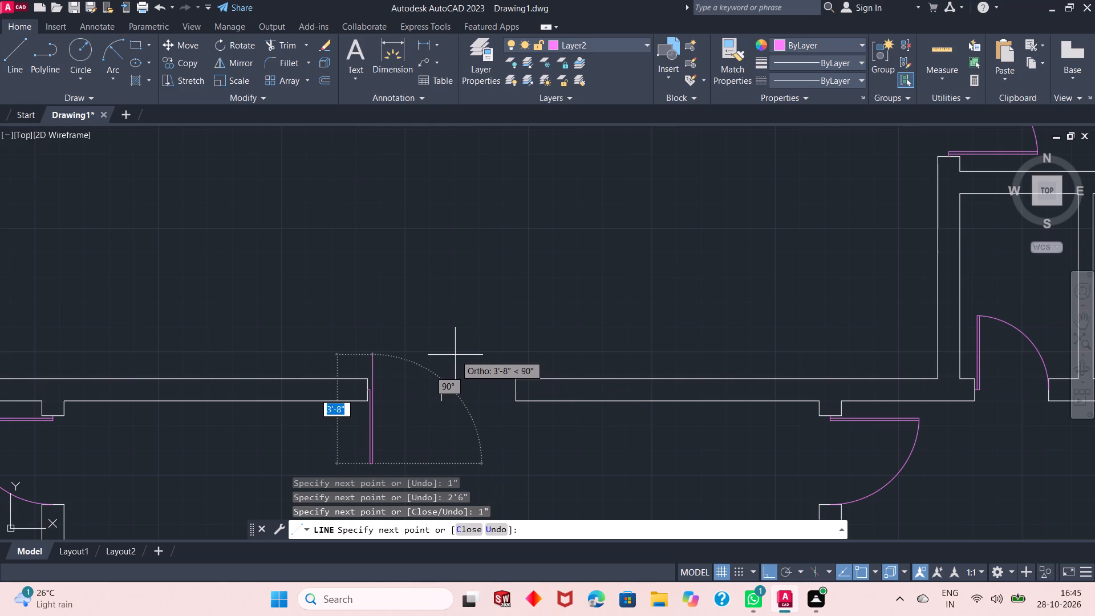
pyautogui.write('1"')
pyautogui.press('Return')
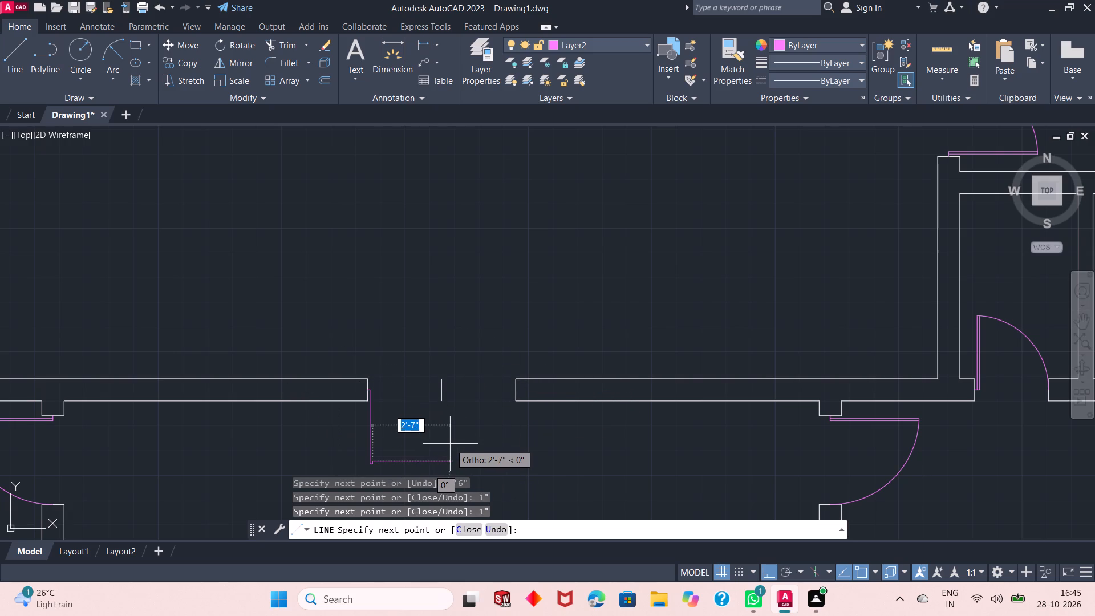
pyautogui.hotkey('ctrl', 'z')
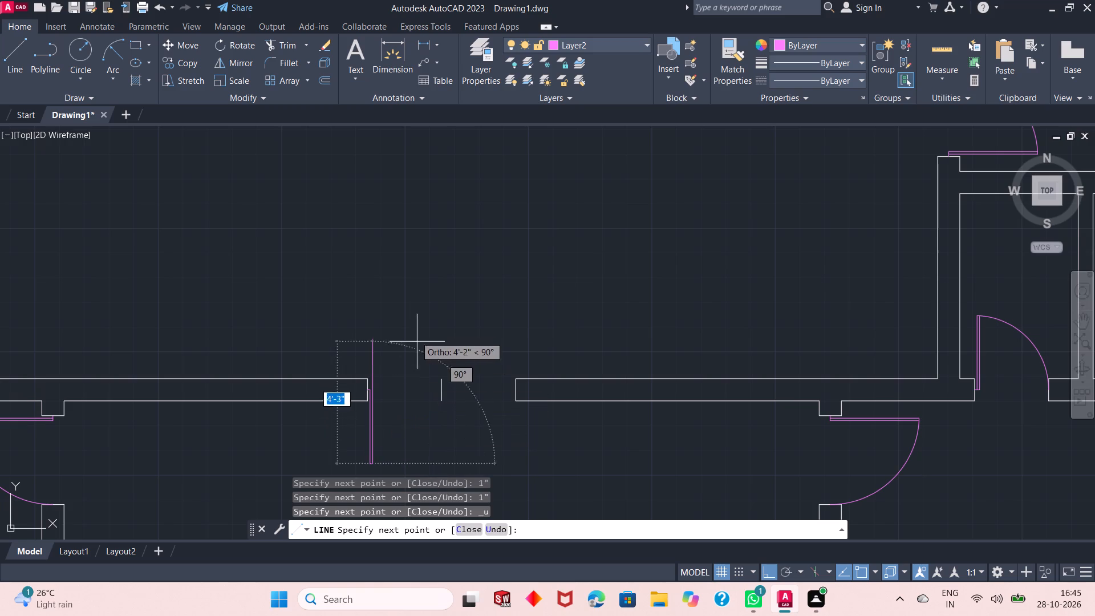
pyautogui.write('2\'6"')
pyautogui.press('Return')
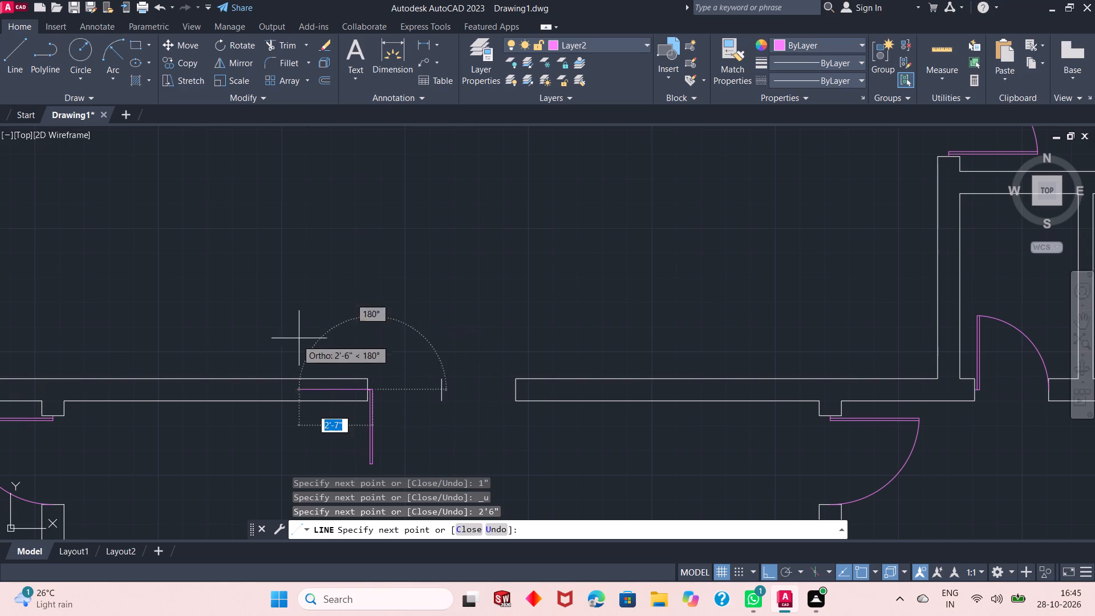
pyautogui.write('1"')
pyautogui.press('Return')
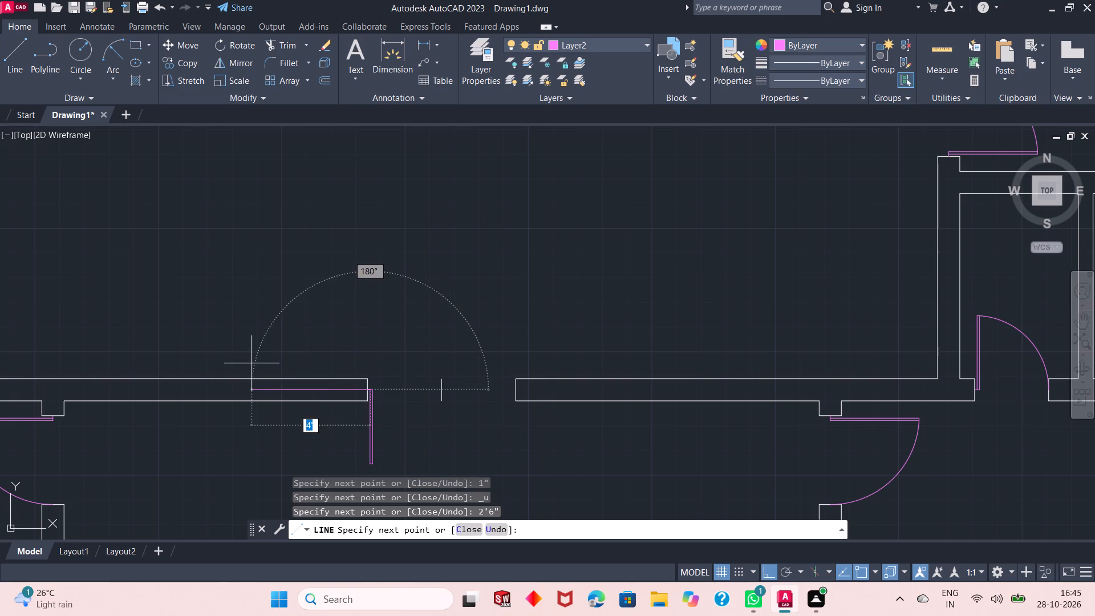
pyautogui.press('Return')
# Draw a matching 2'6" by 1" door leaf going south, offset 1" west of the midpoint of the same opening's east jamb.
pyautogui.press('space')
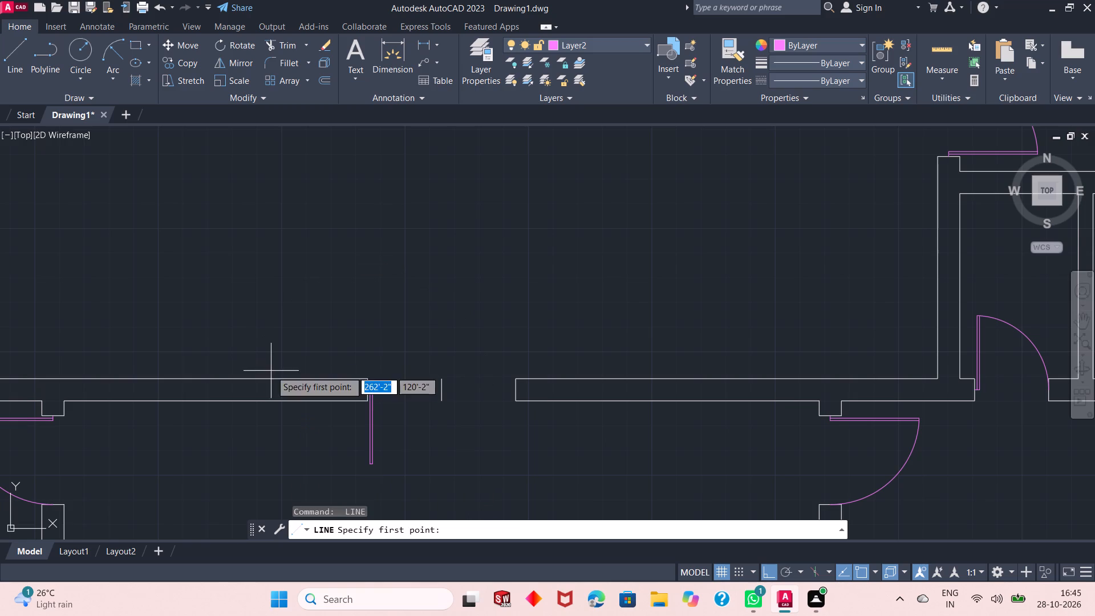
pyautogui.click(515, 391)
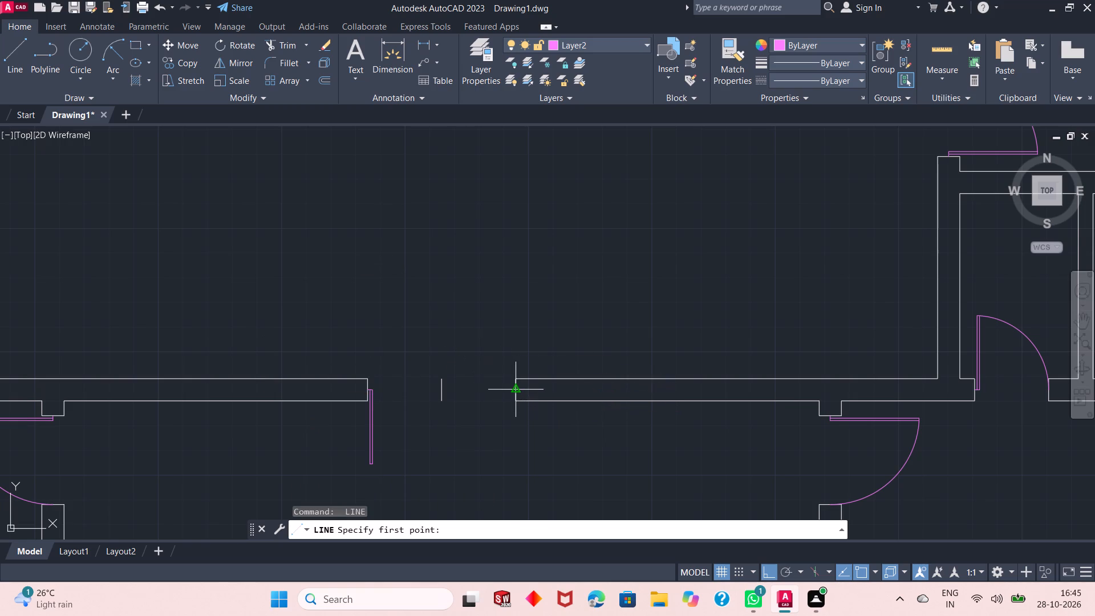
pyautogui.write('1"')
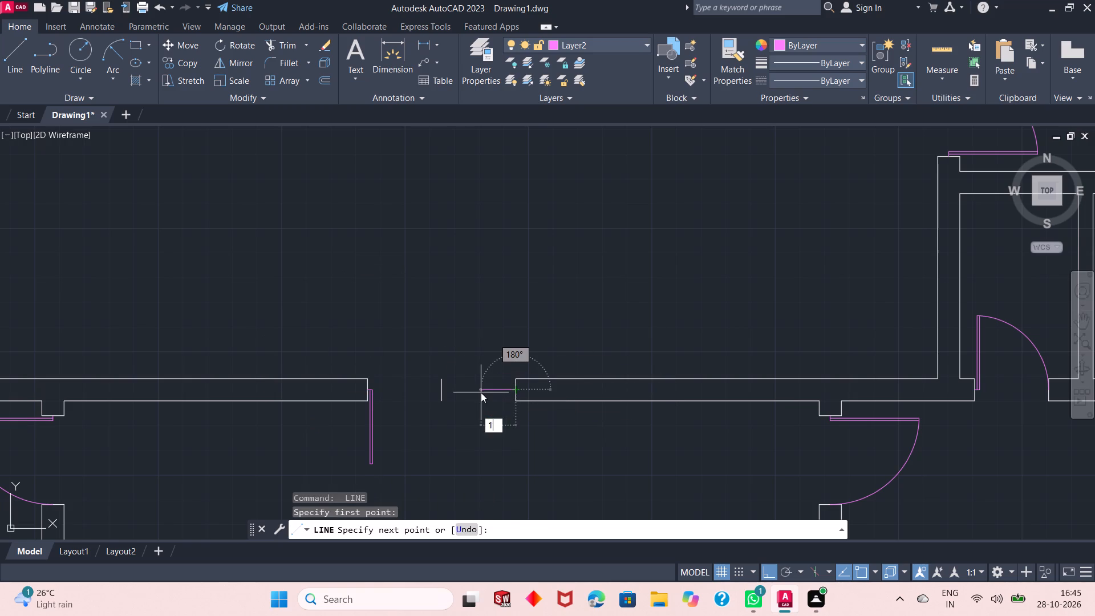
pyautogui.press('Return')
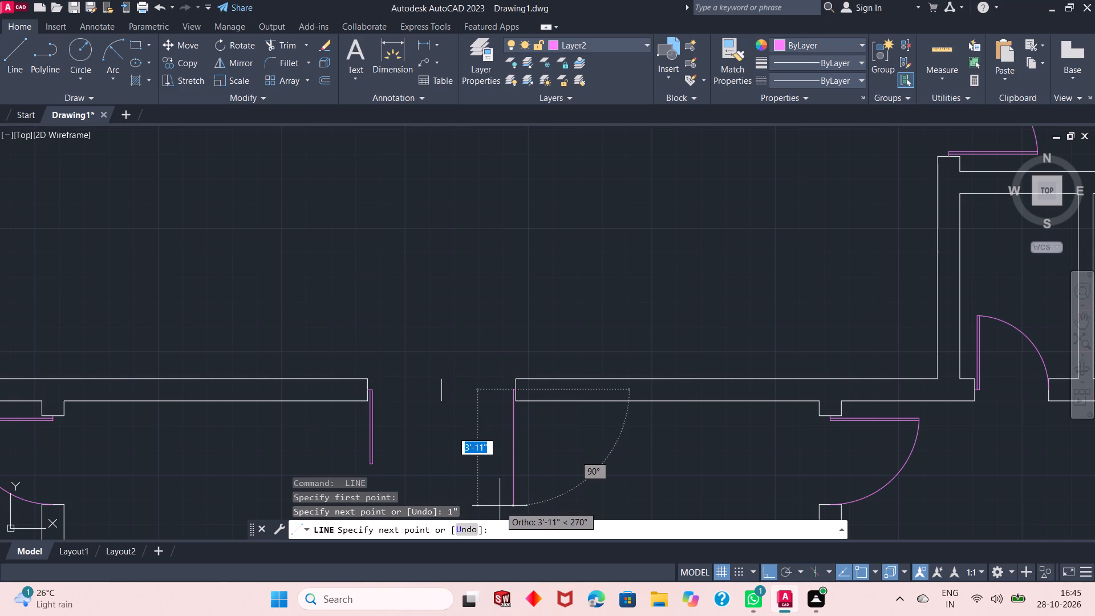
pyautogui.write('2\'6"')
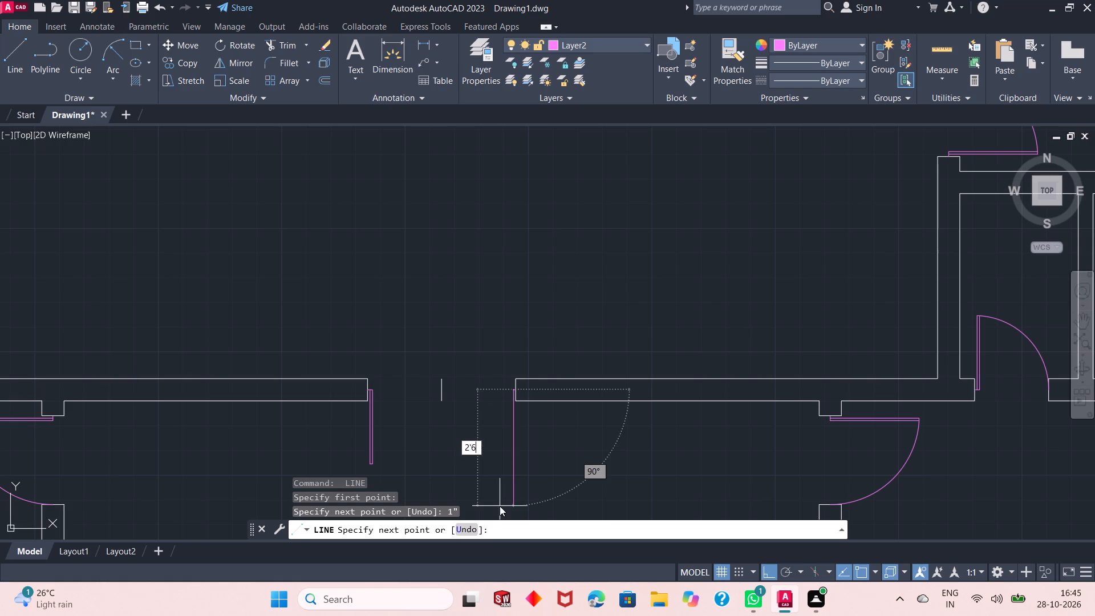
pyautogui.press('Return')
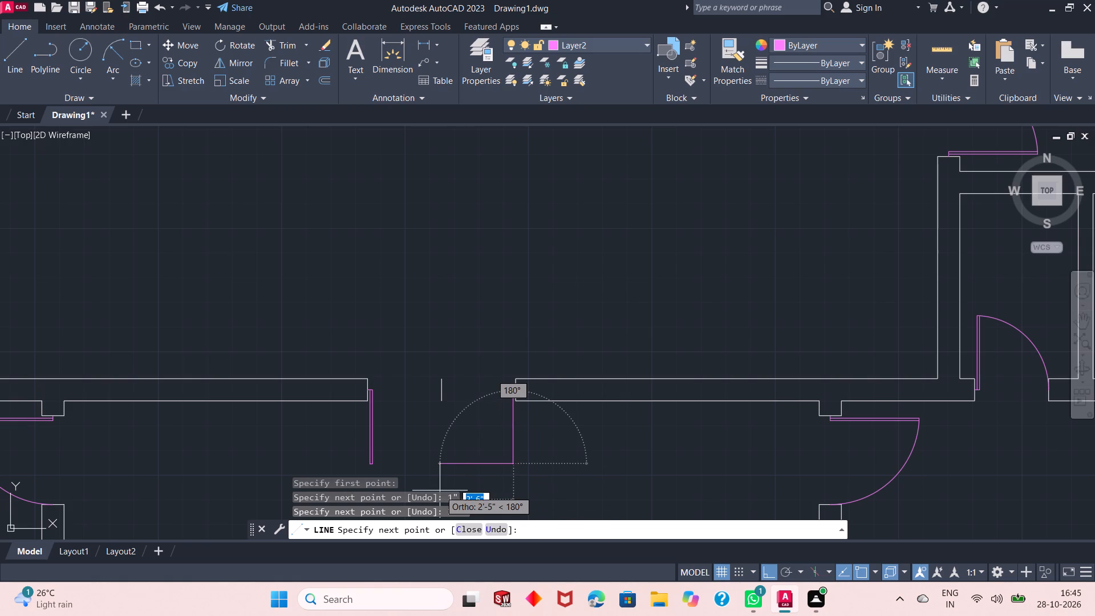
pyautogui.write('1"')
pyautogui.press('Return')
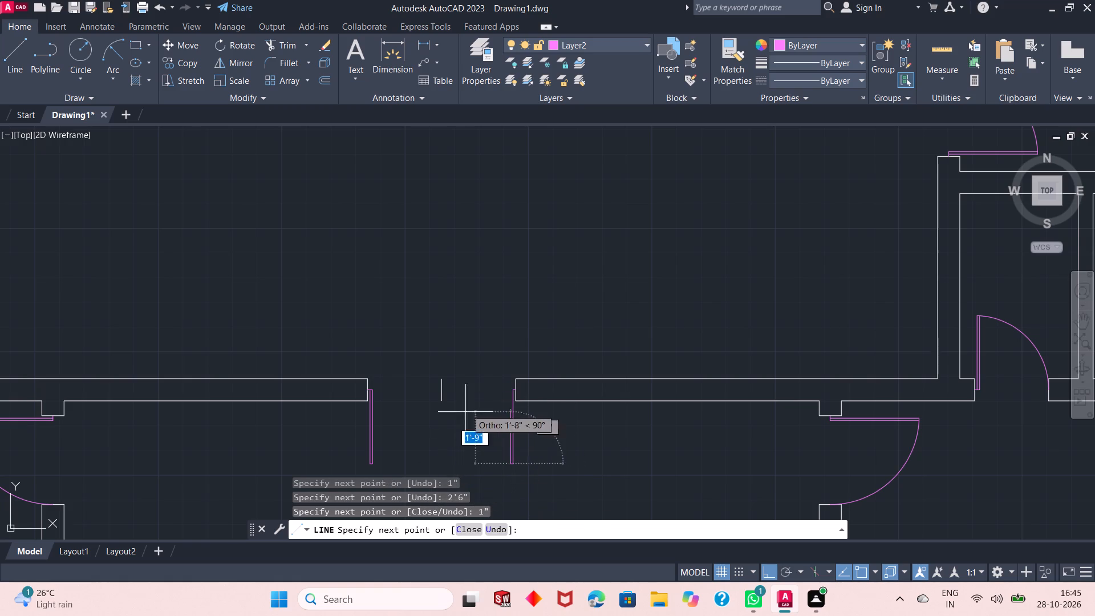
pyautogui.write('2\'6"')
pyautogui.press('Return')
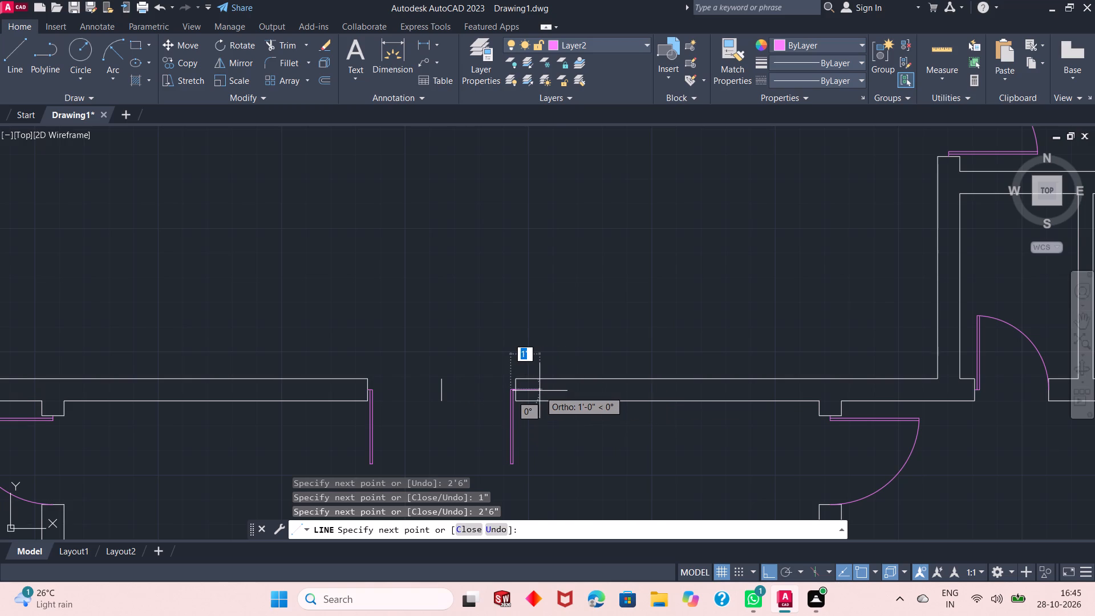
pyautogui.write('1"')
pyautogui.press('Return')
pyautogui.press('Return')
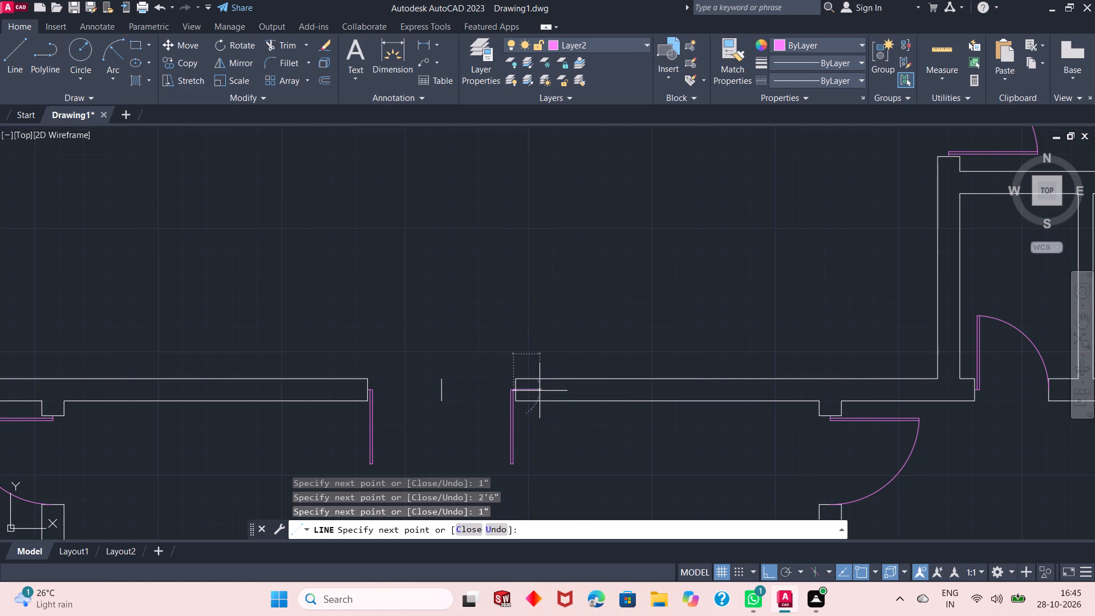
# Draw a 2'6" radius swing arc from the west leaf's lower east corner to the midpoint of the opening's centre line.
pyautogui.keyDown('ctrl'); pyautogui.scroll(1, 415, 451); pyautogui.keyUp('ctrl')
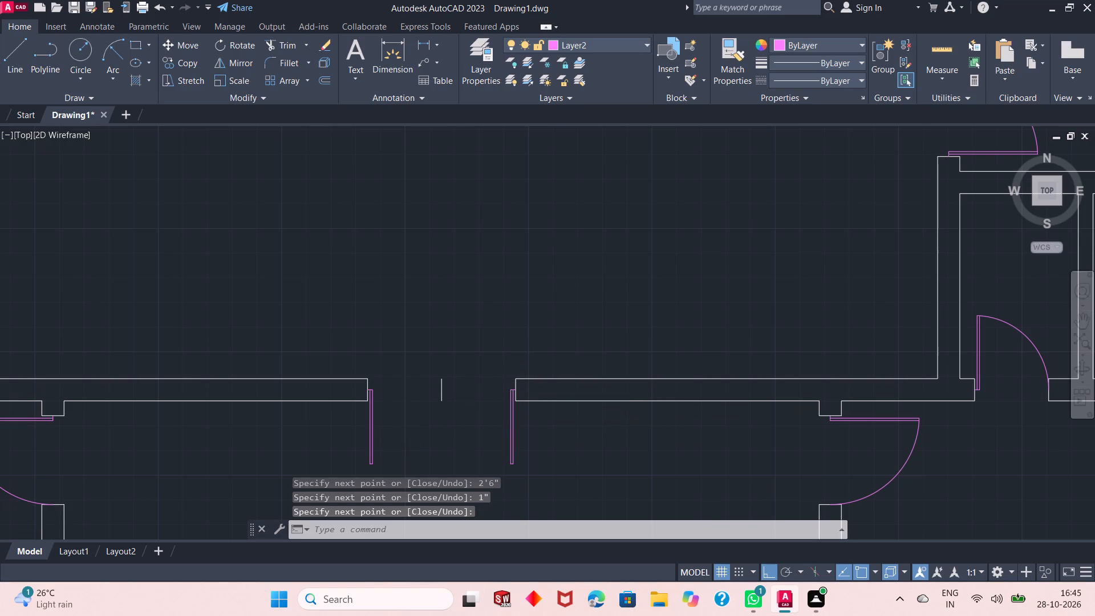
pyautogui.click(108, 56)
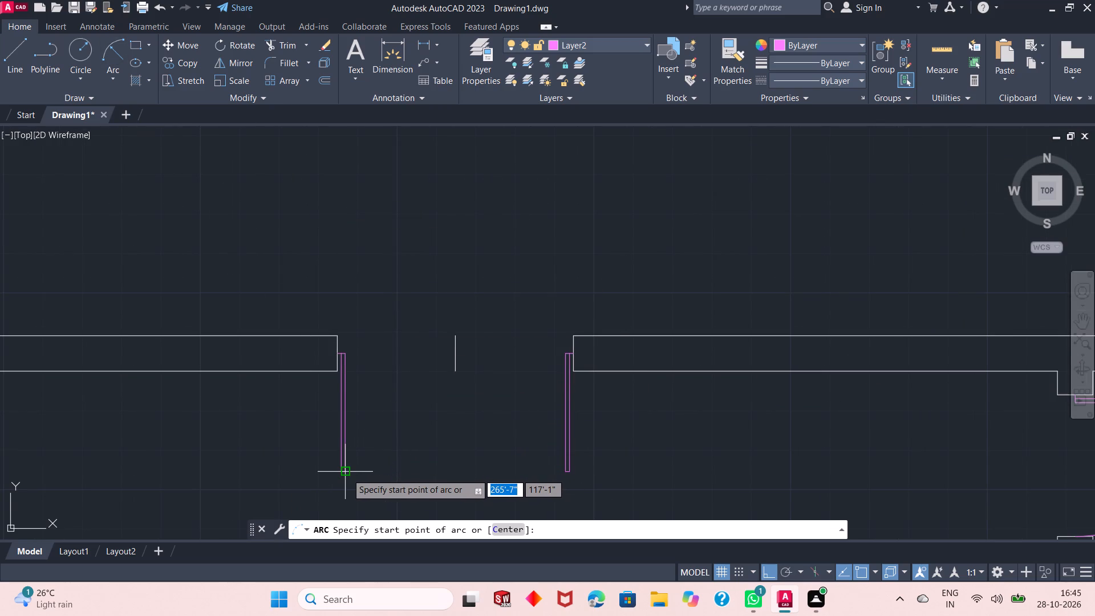
pyautogui.moveTo(347, 473); pyautogui.dragTo(456, 355)
pyautogui.click(456, 355)
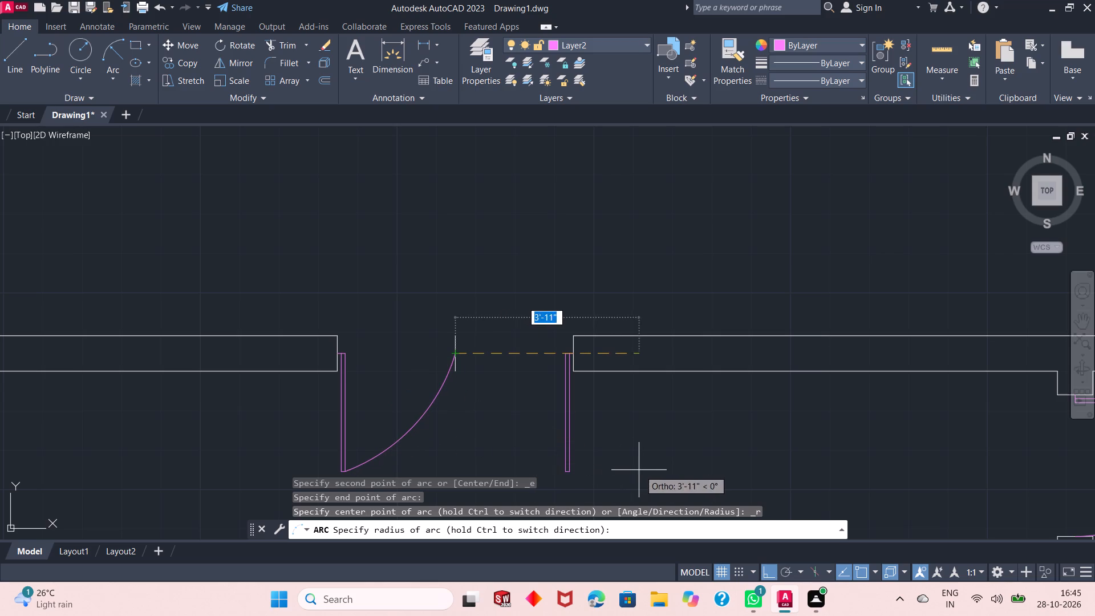
pyautogui.write('2\'6"')
pyautogui.press('Return')
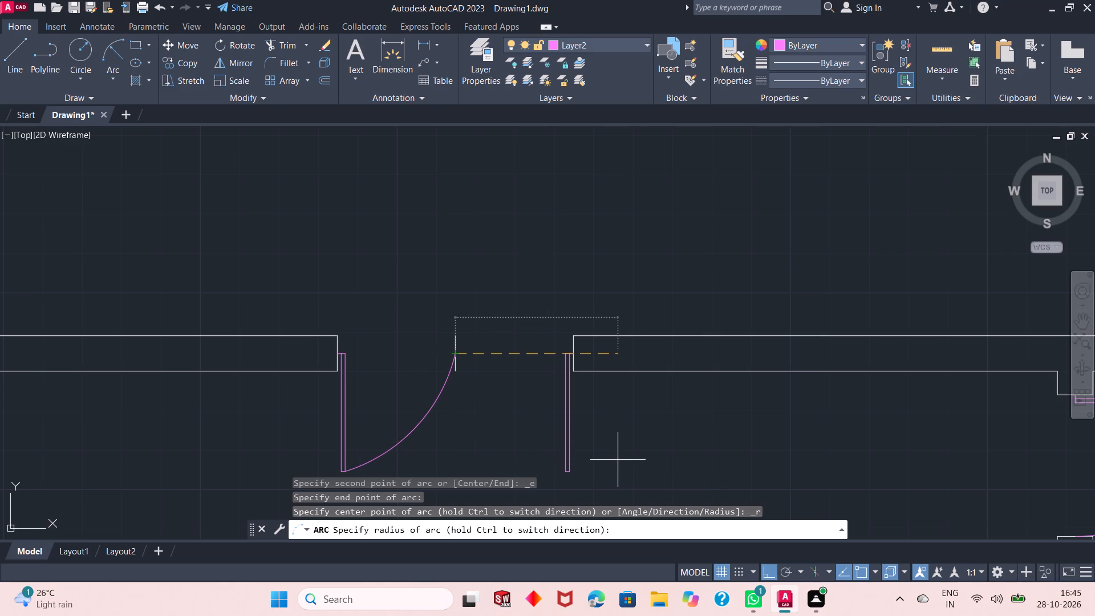
# Draw a 2'6" radius swing arc from the centre line's midpoint to the east leaf's lower west corner.
pyautogui.click(114, 55)
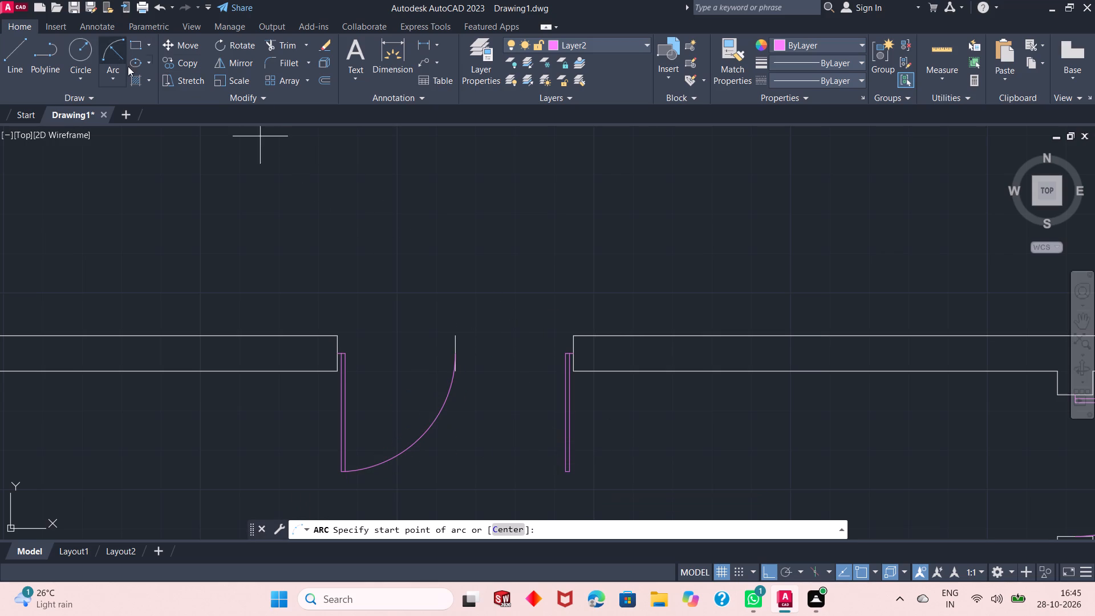
pyautogui.click(457, 357)
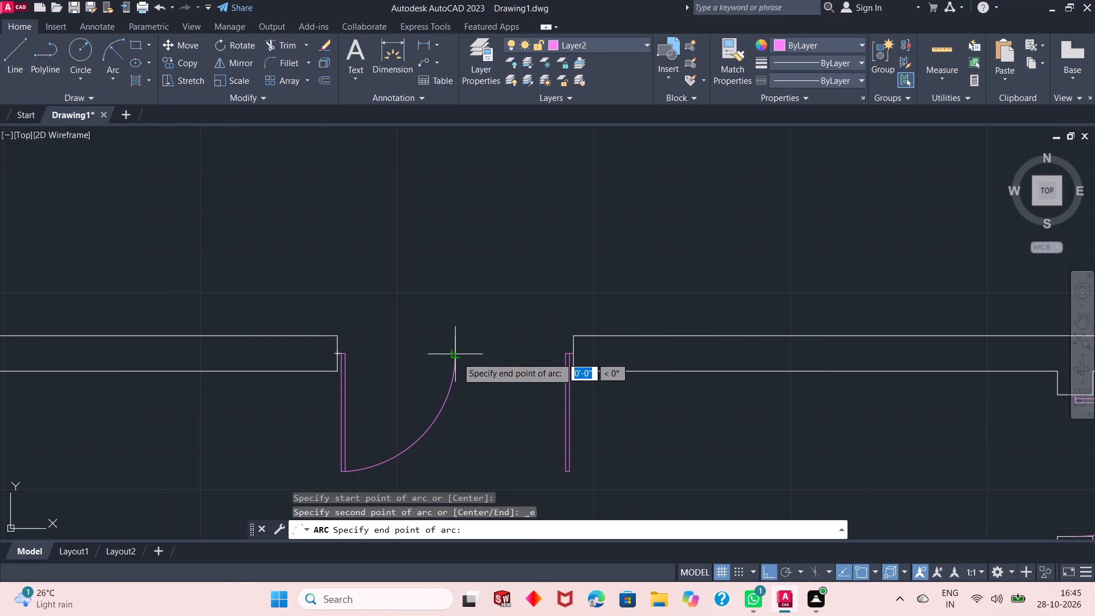
pyautogui.moveTo(565, 475); pyautogui.dragTo(512, 456)
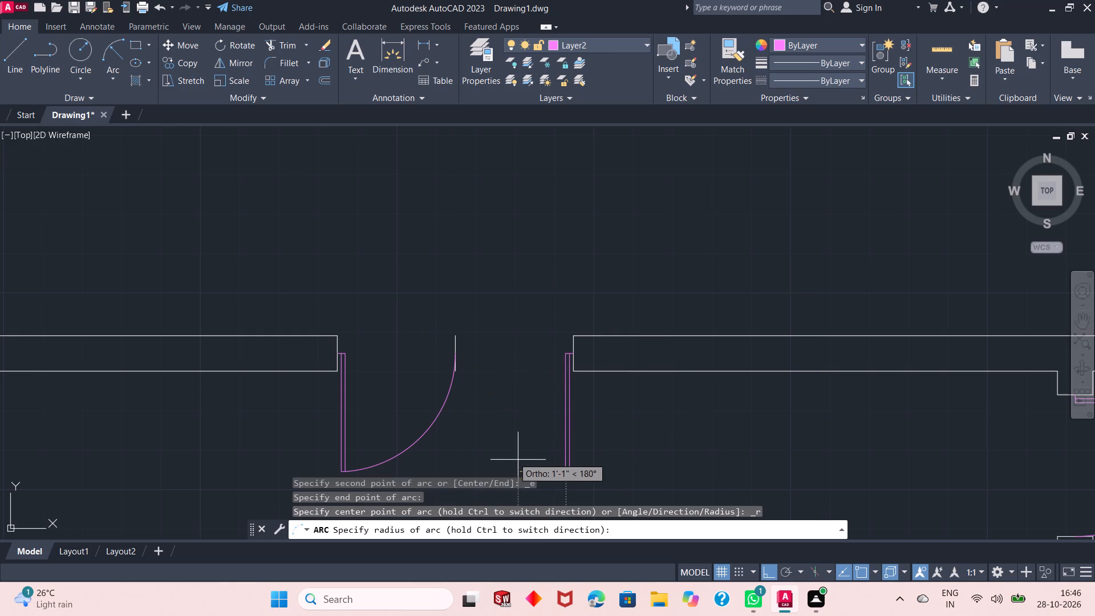
pyautogui.moveTo(512, 456); pyautogui.dragTo(520, 348)
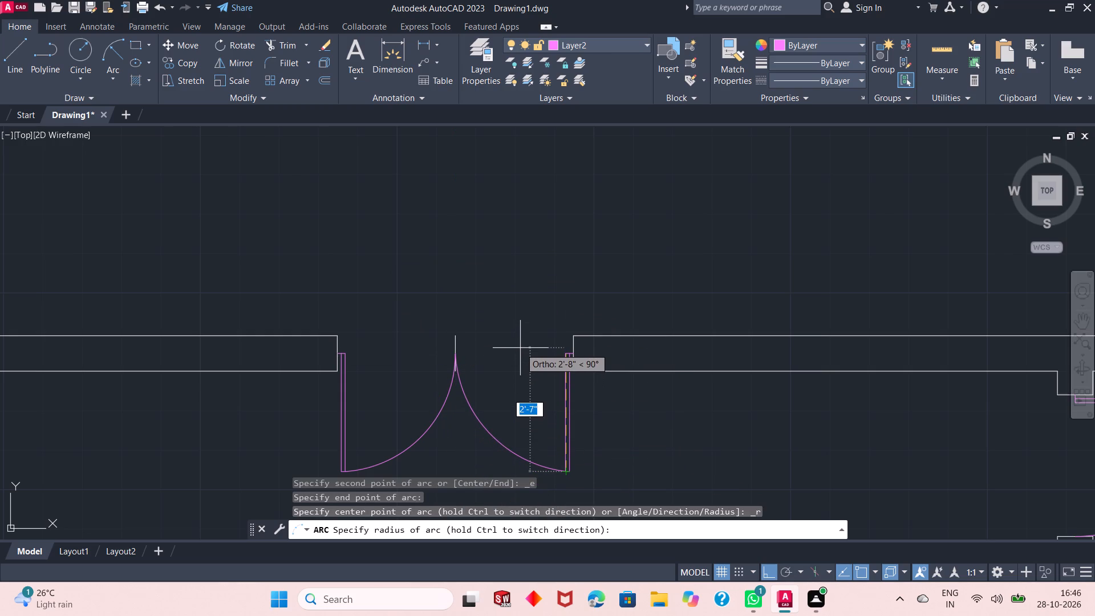
pyautogui.write('2\'6"')
pyautogui.press('Return')
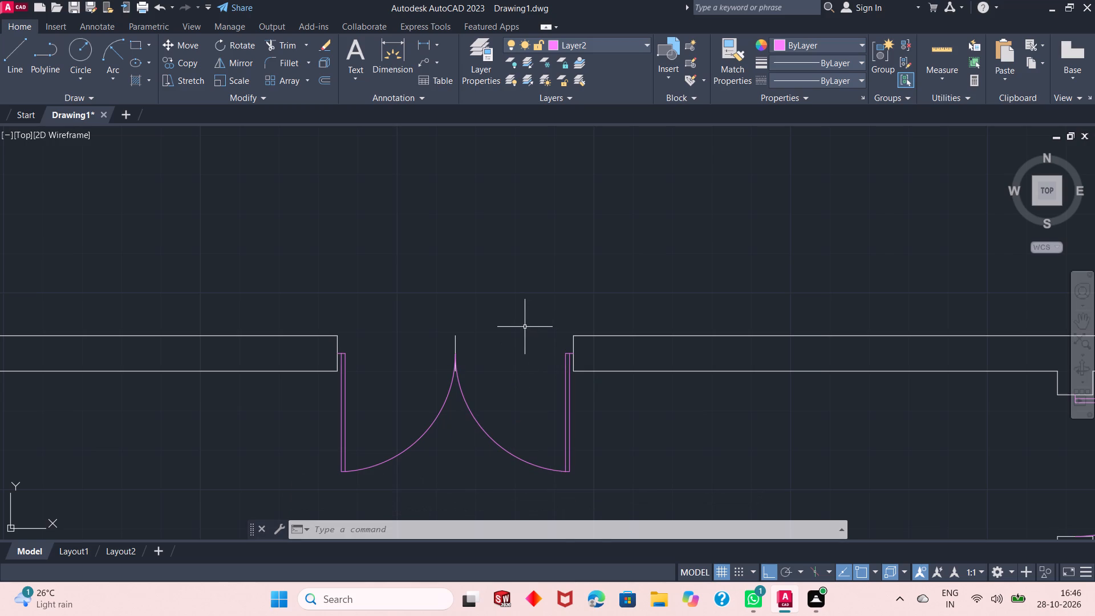
# Delete the short centre line in the middle of the hall's south double-door opening.
pyautogui.click(488, 326)
pyautogui.click(446, 337)
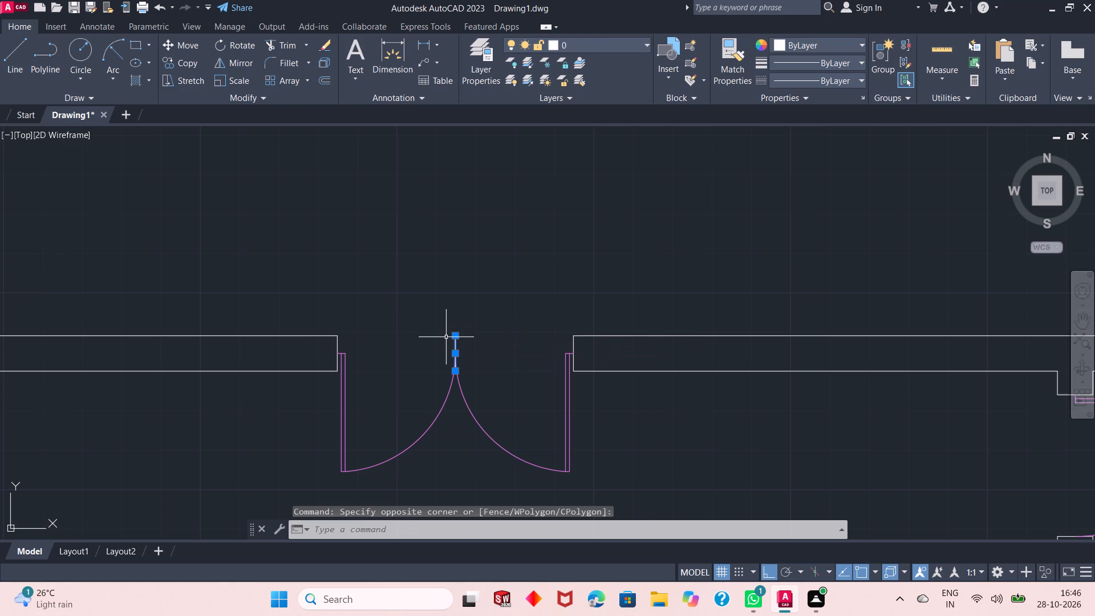
pyautogui.press('Delete')
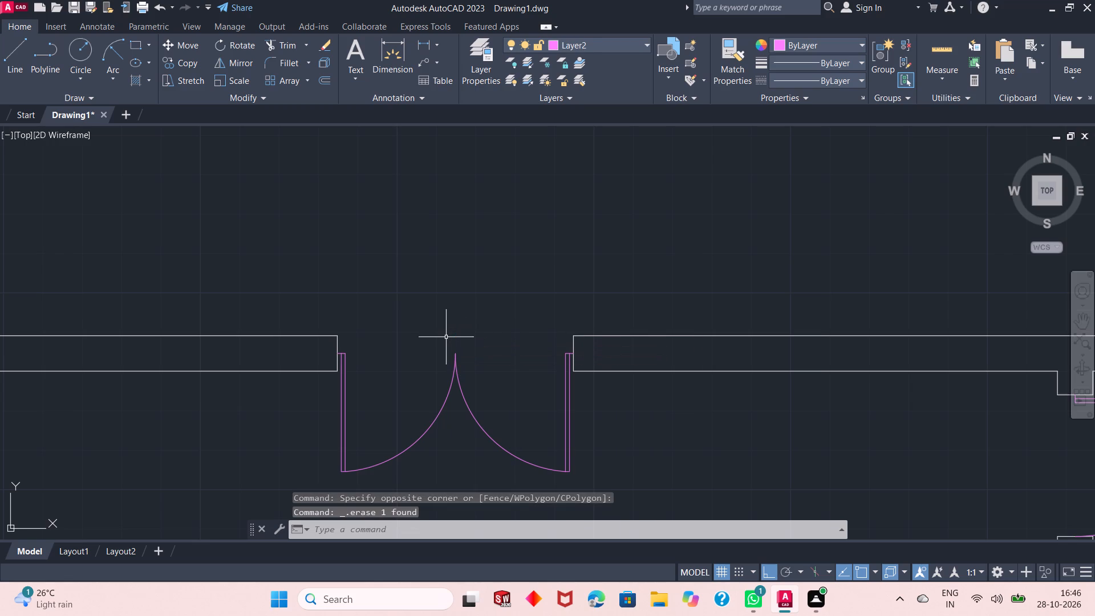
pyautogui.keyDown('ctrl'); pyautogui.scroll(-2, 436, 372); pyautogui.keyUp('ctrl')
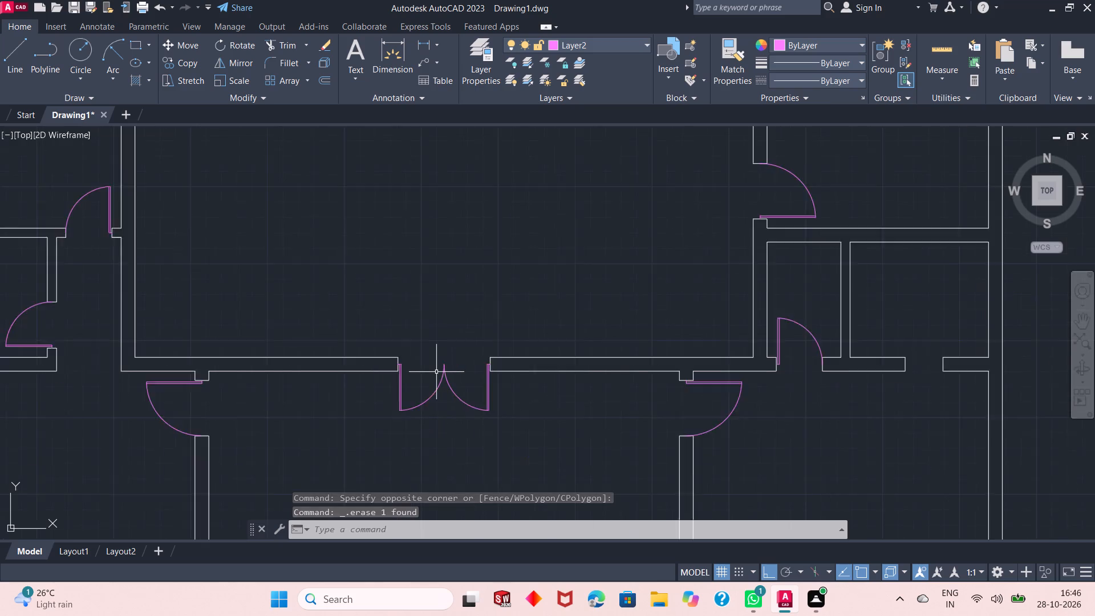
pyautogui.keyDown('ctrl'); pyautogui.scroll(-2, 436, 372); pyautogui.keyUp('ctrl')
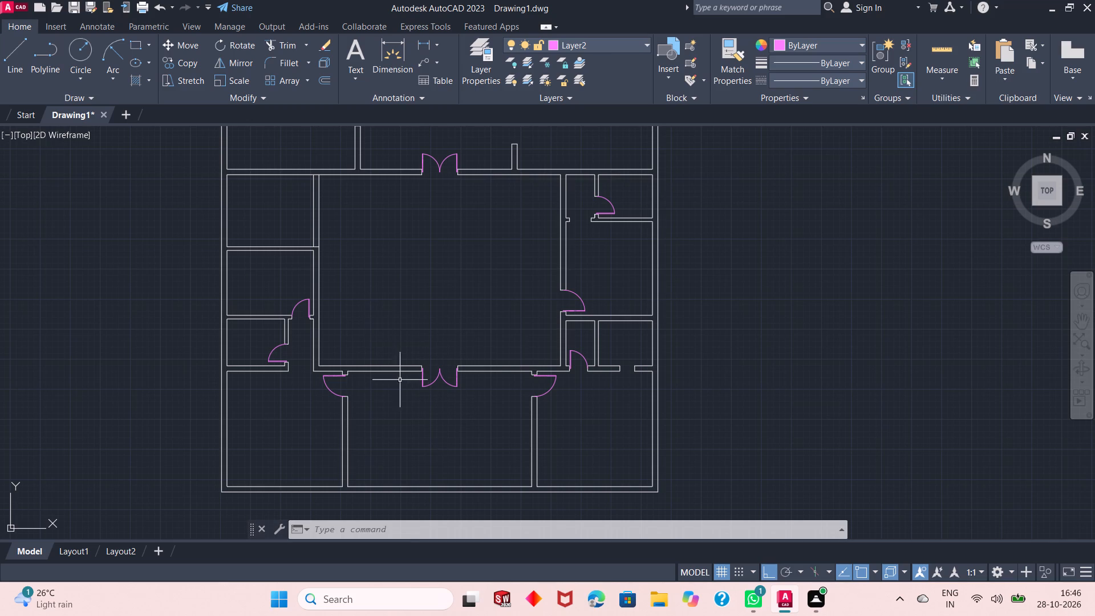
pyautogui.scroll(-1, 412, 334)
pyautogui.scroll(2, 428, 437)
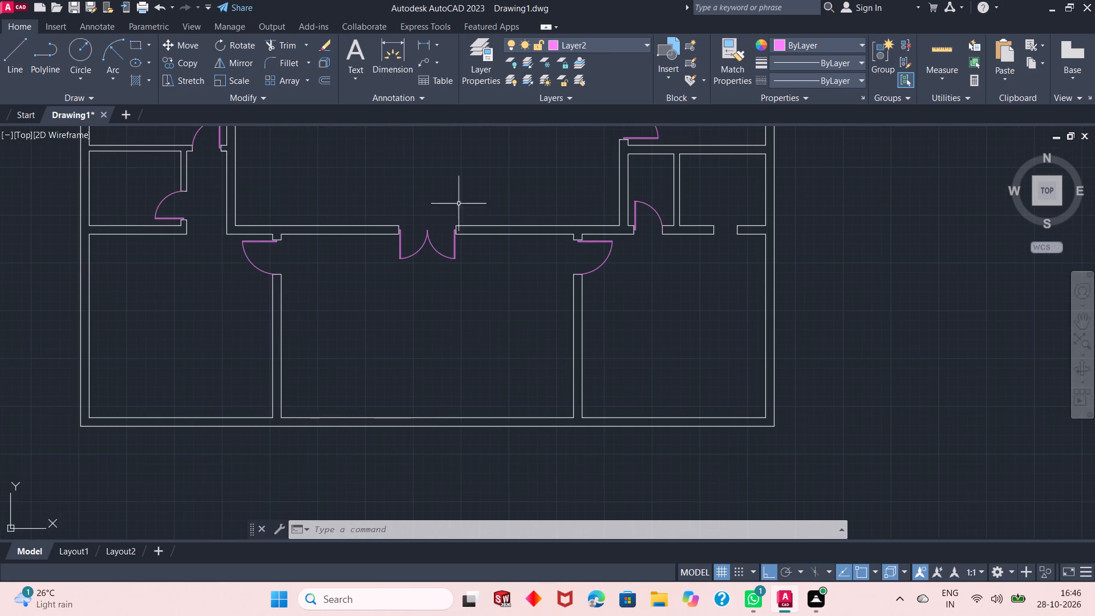
# On layer 0, draw a vertical line from the lower corner of the hall double door's west jamb south to the exterior wall's outer line.
pyautogui.click(15, 51)
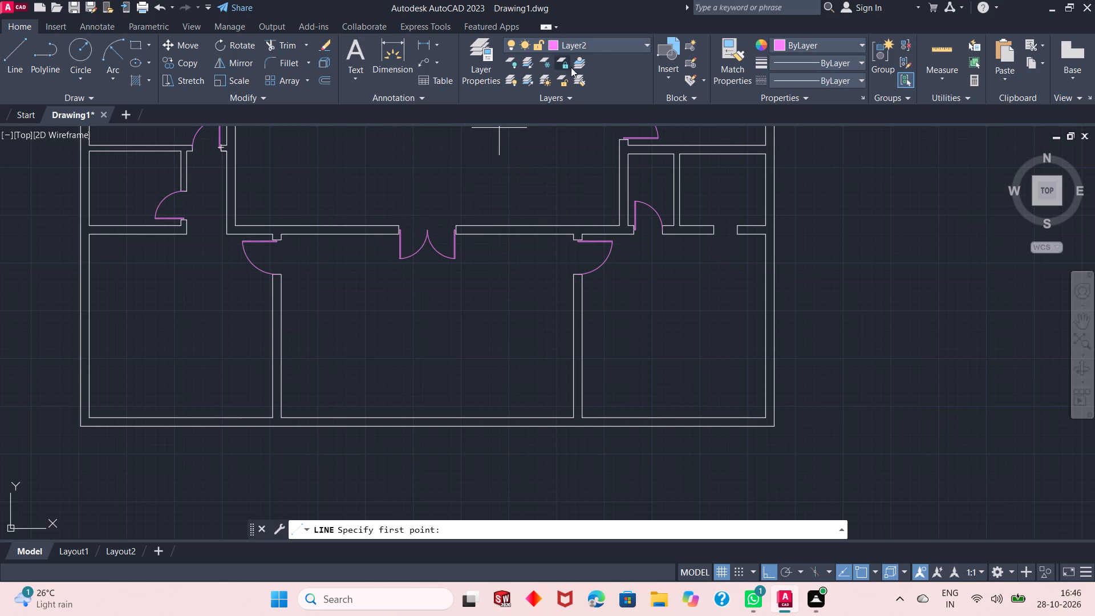
pyautogui.click(599, 49)
pyautogui.click(595, 59)
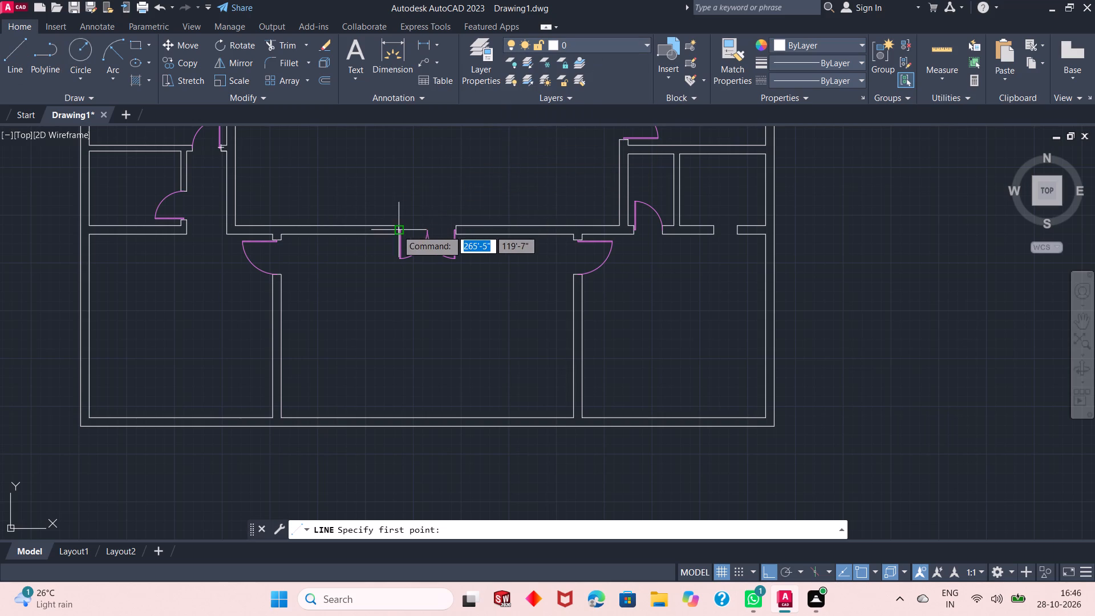
pyautogui.click(396, 236)
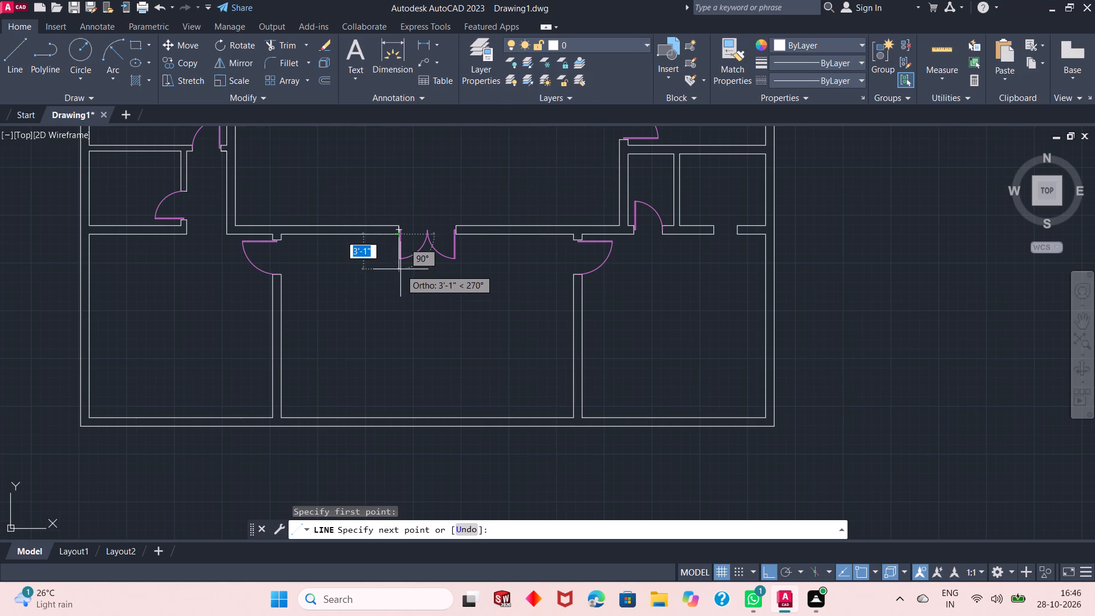
pyautogui.scroll(3, 396, 271)
pyautogui.scroll(-1, 384, 300)
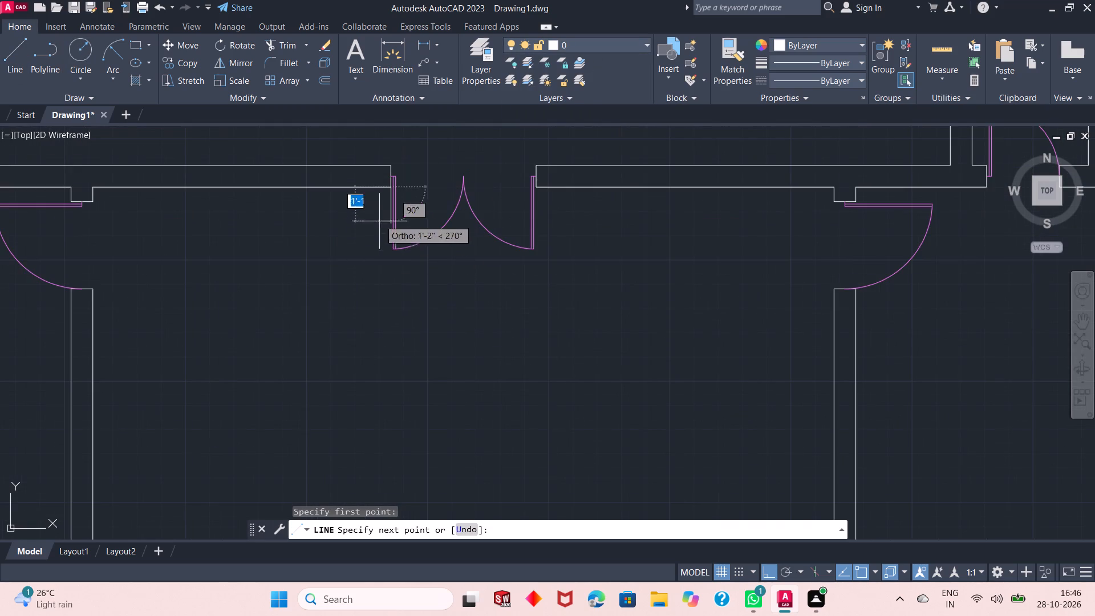
pyautogui.scroll(3, 373, 179)
pyautogui.scroll(-4, 361, 217)
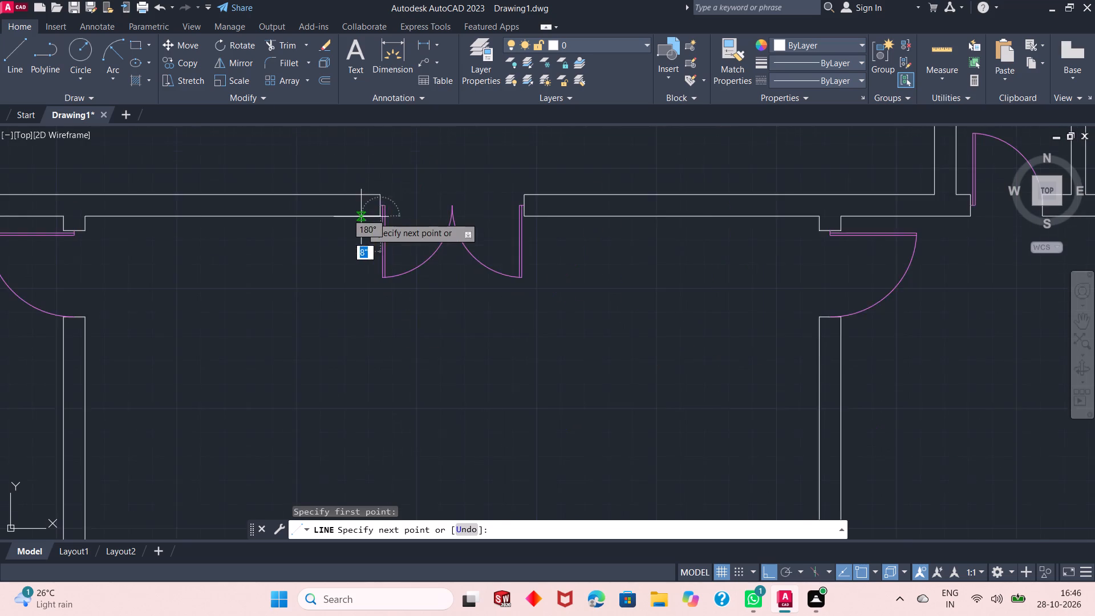
pyautogui.scroll(-1, 361, 217)
pyautogui.scroll(1, 356, 403)
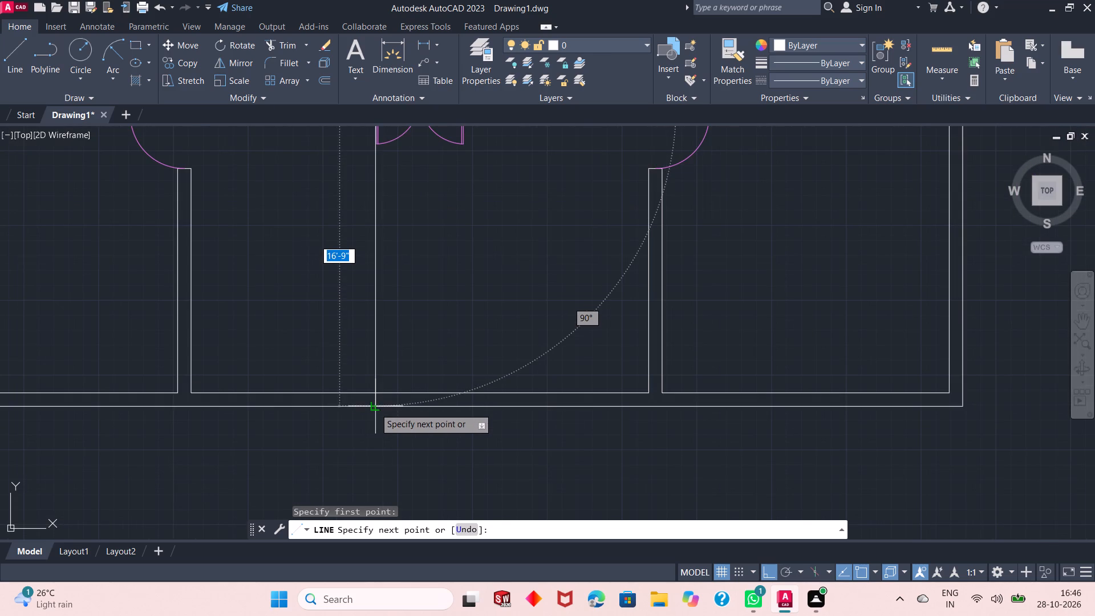
pyautogui.click(375, 408)
pyautogui.rightClick(434, 378)
pyautogui.click(455, 383)
# Draw a vertical line from the point where the two swing arcs meet south to the exterior wall's outer line.
pyautogui.scroll(-2, 448, 394)
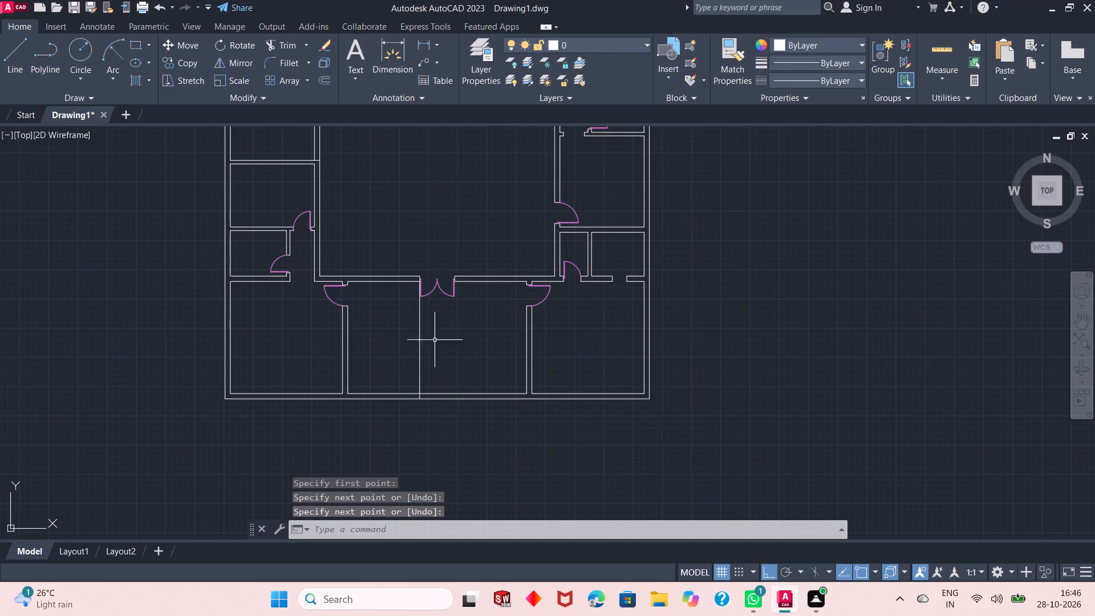
pyautogui.scroll(2, 439, 285)
pyautogui.click(18, 40)
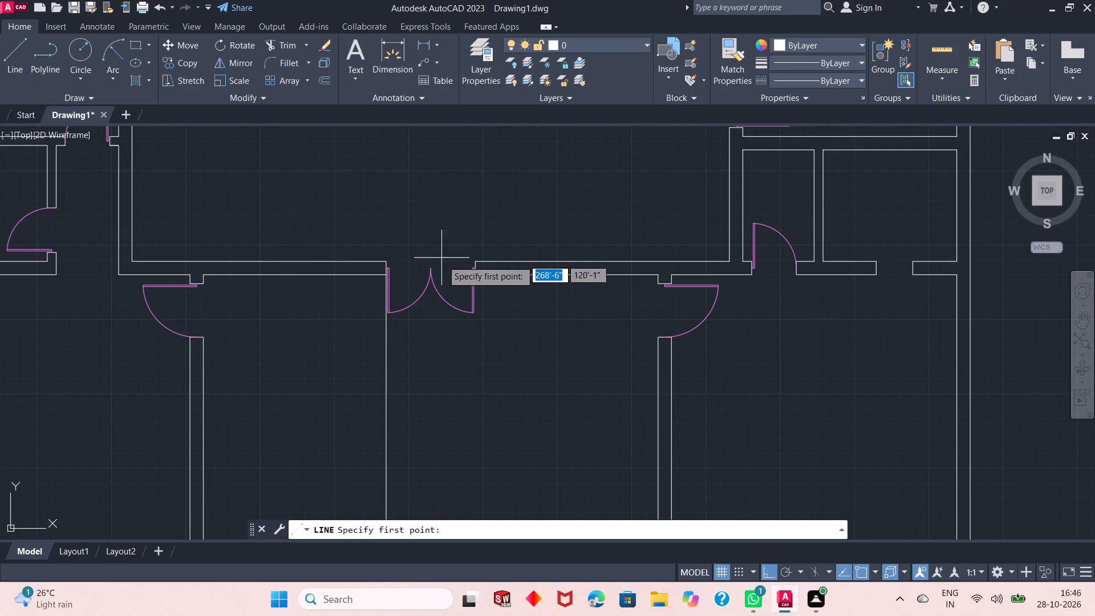
pyautogui.click(432, 268)
pyautogui.scroll(-2, 447, 347)
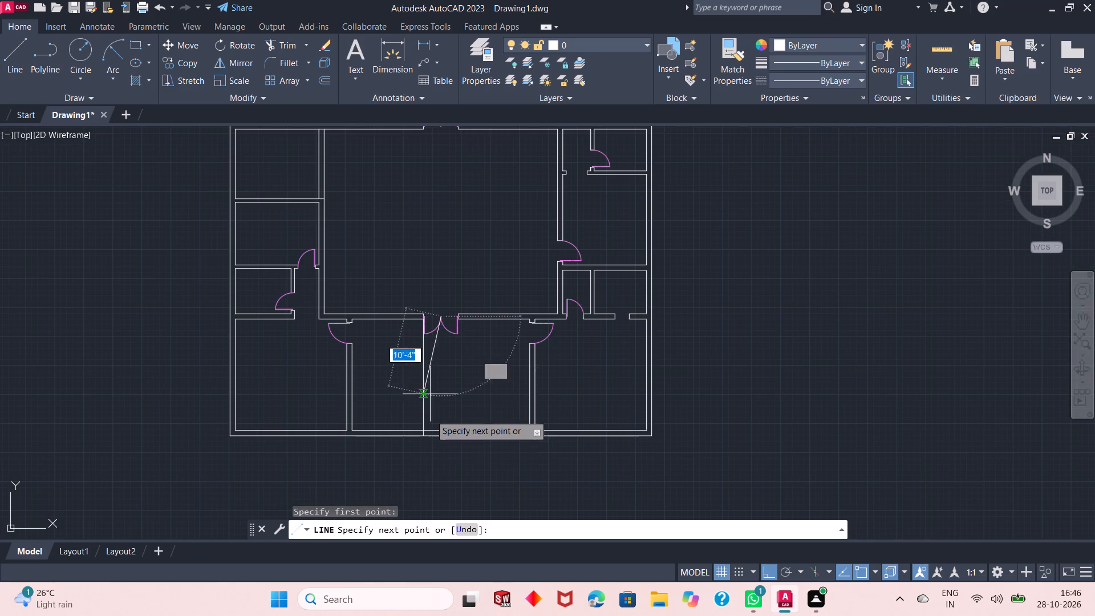
pyautogui.click(441, 436)
pyautogui.rightClick(469, 395)
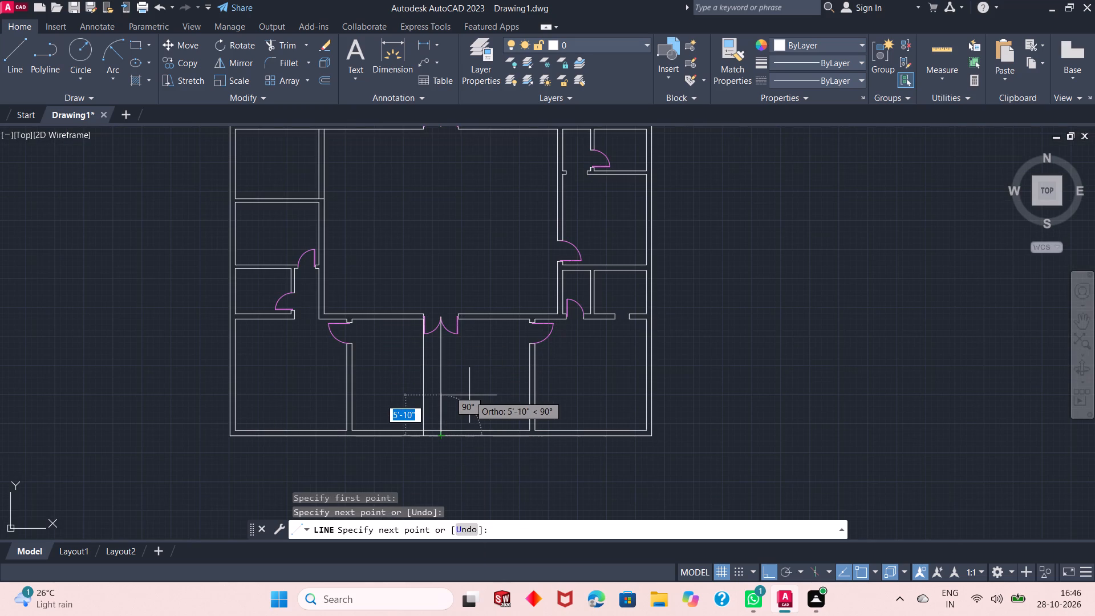
pyautogui.click(488, 402)
# Draw a vertical line from the lower corner of the same door's east jamb south to the exterior wall's outer line.
pyautogui.scroll(2, 476, 298)
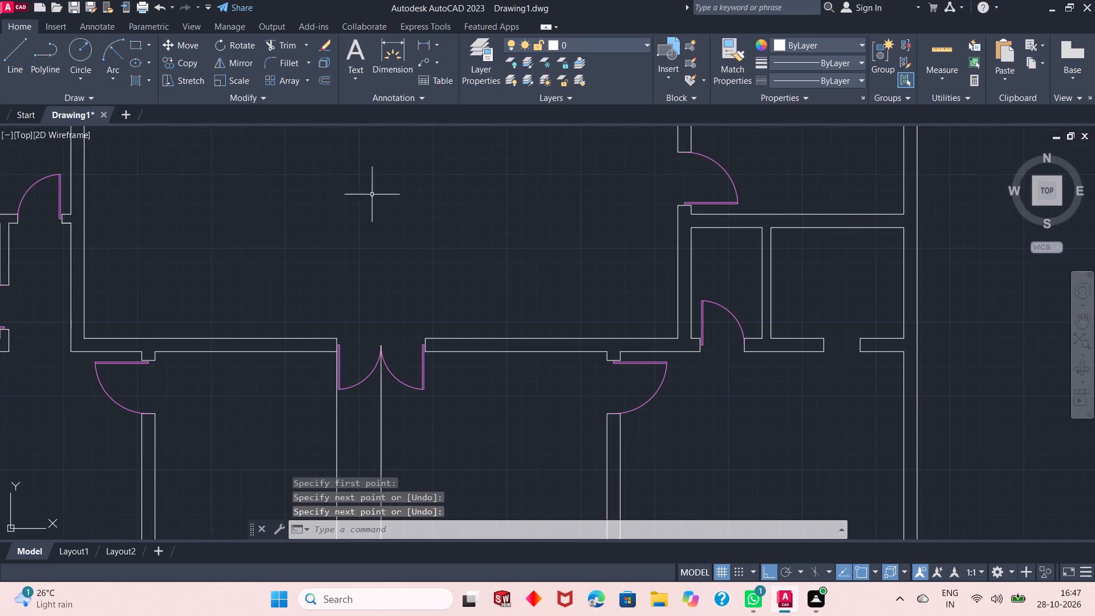
pyautogui.click(6, 68)
pyautogui.scroll(3, 413, 367)
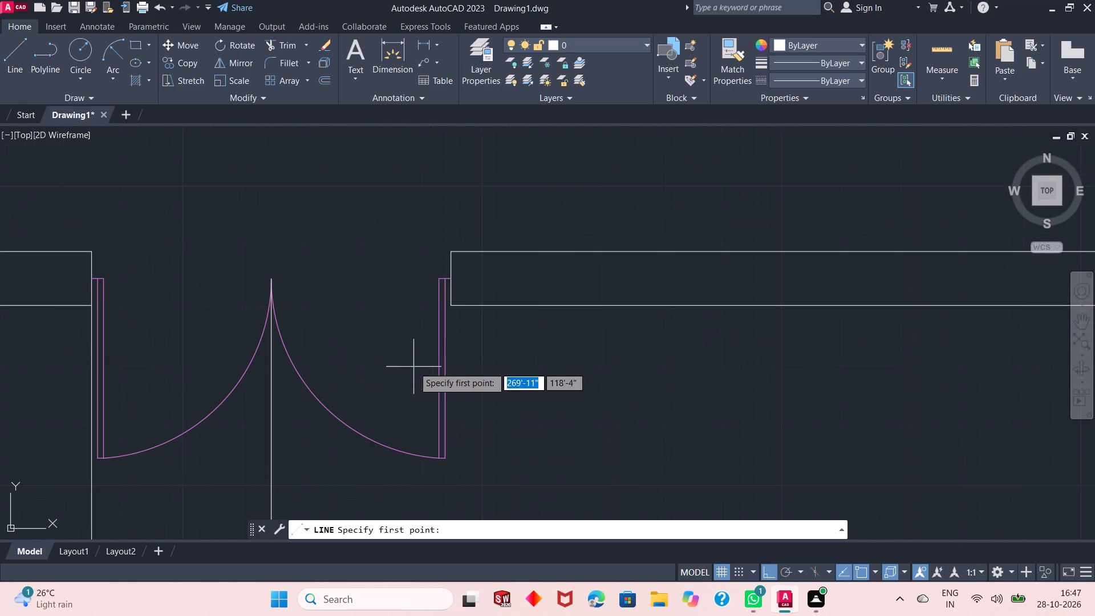
pyautogui.click(450, 308)
pyautogui.scroll(-5, 450, 308)
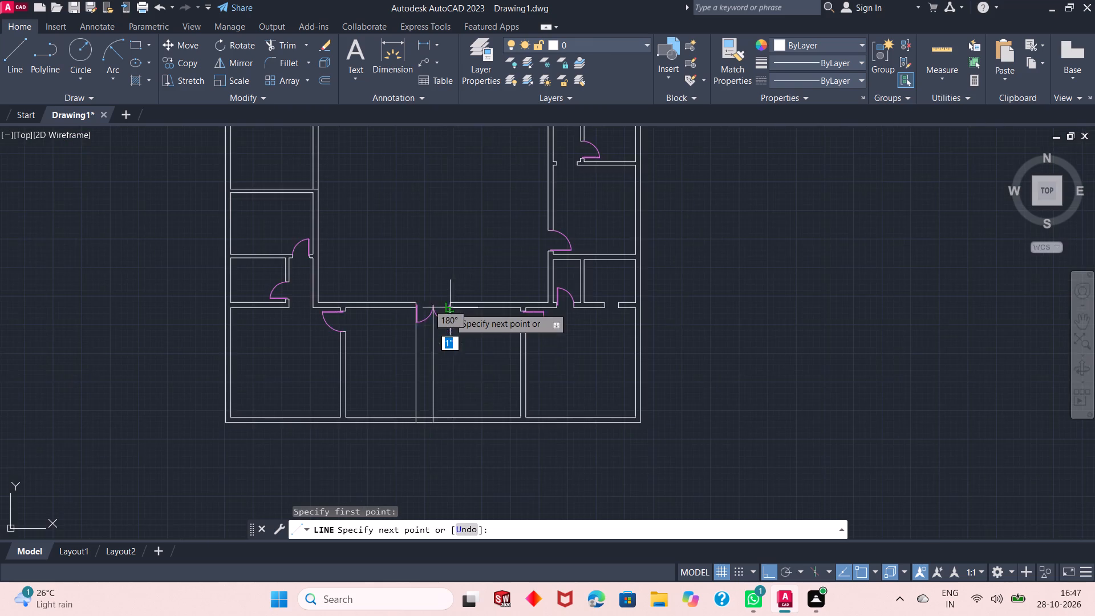
pyautogui.scroll(4, 455, 430)
pyautogui.click(409, 384)
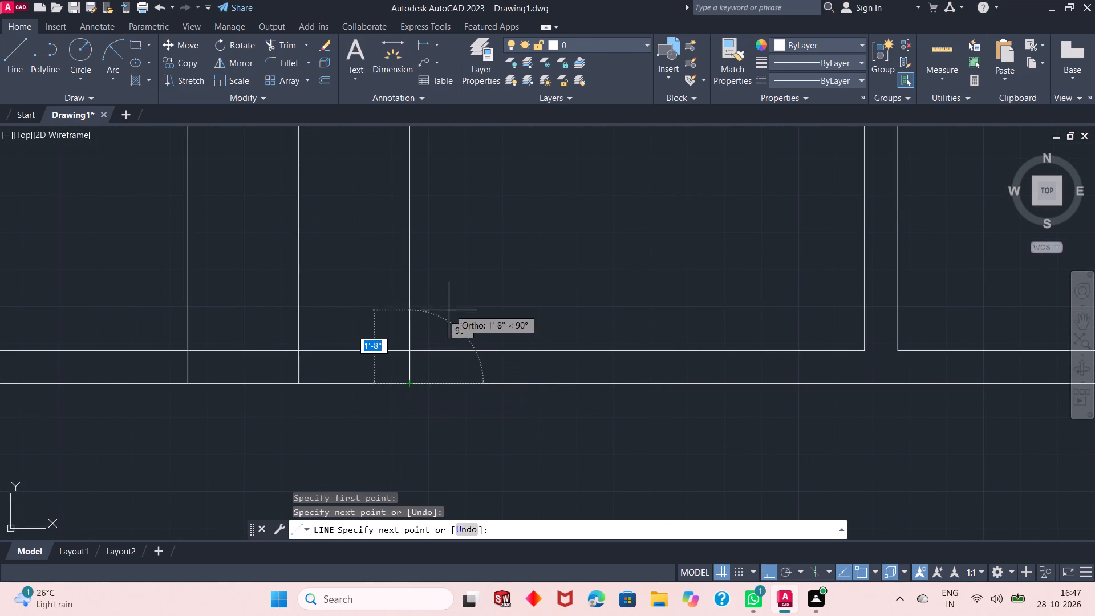
pyautogui.rightClick(452, 306)
pyautogui.click(476, 312)
# Trim the three projection lines inside the room and the south exterior wall lines between them, leaving a door opening with a short centre line.
pyautogui.scroll(-1, 478, 416)
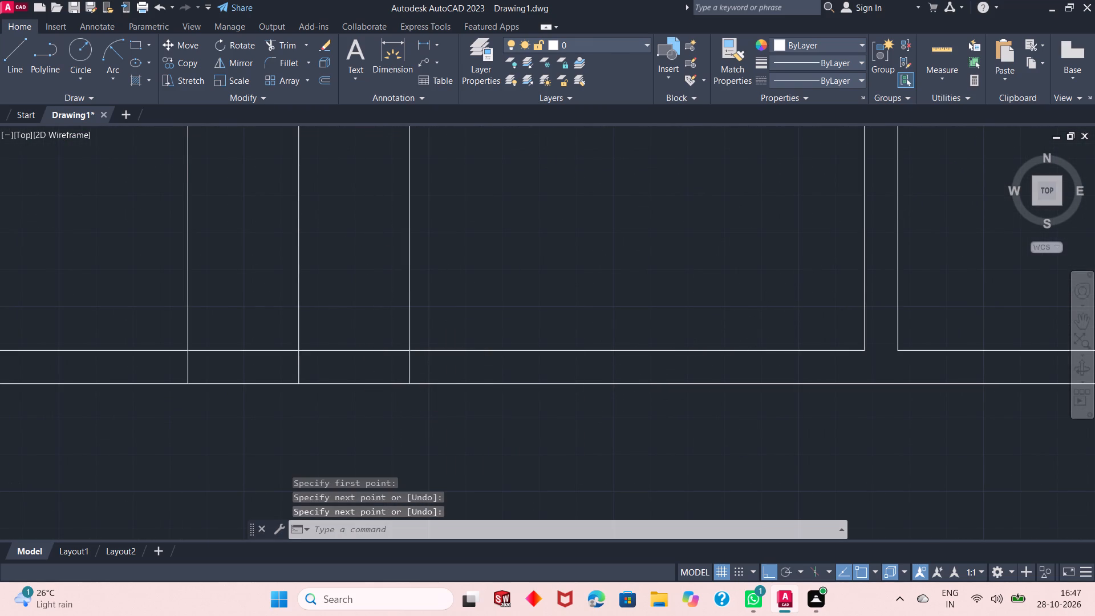
pyautogui.scroll(-3, 478, 416)
pyautogui.scroll(1, 474, 382)
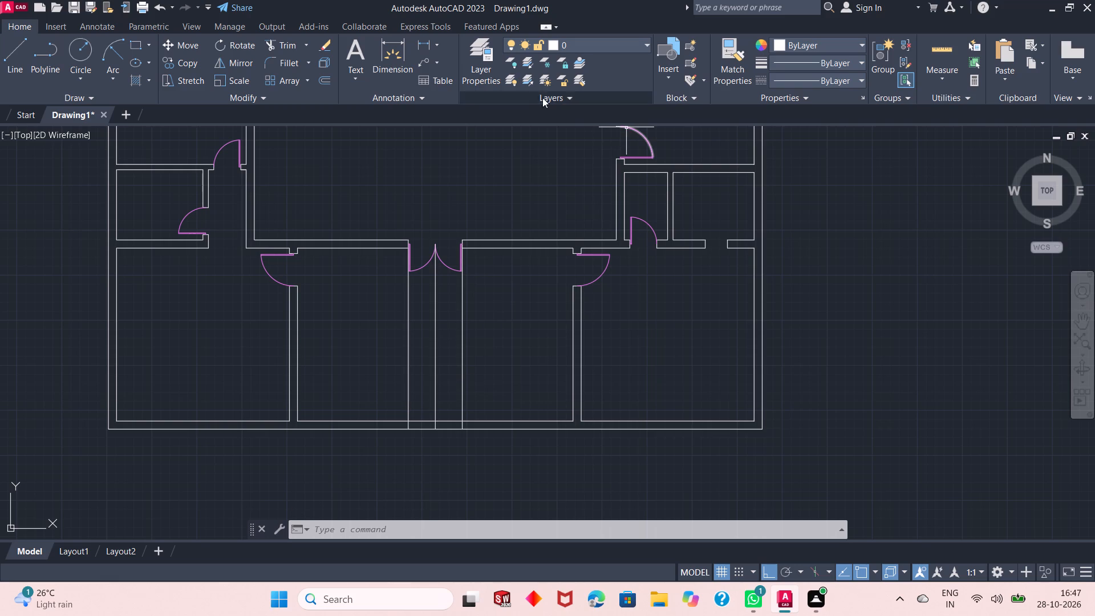
pyautogui.click(274, 42)
pyautogui.click(473, 299)
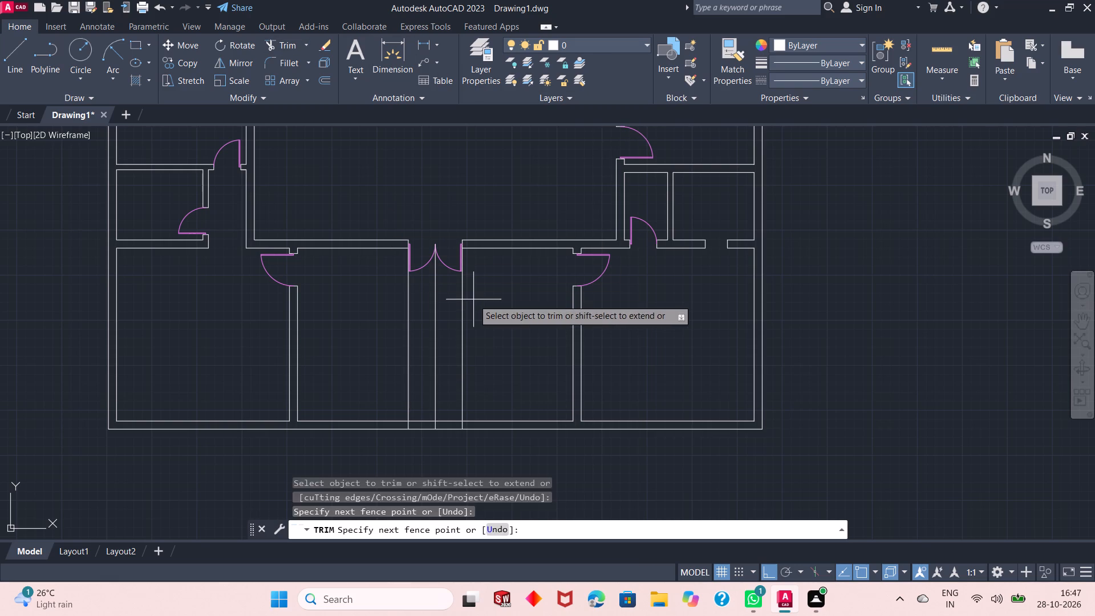
pyautogui.click(395, 305)
pyautogui.click(418, 409)
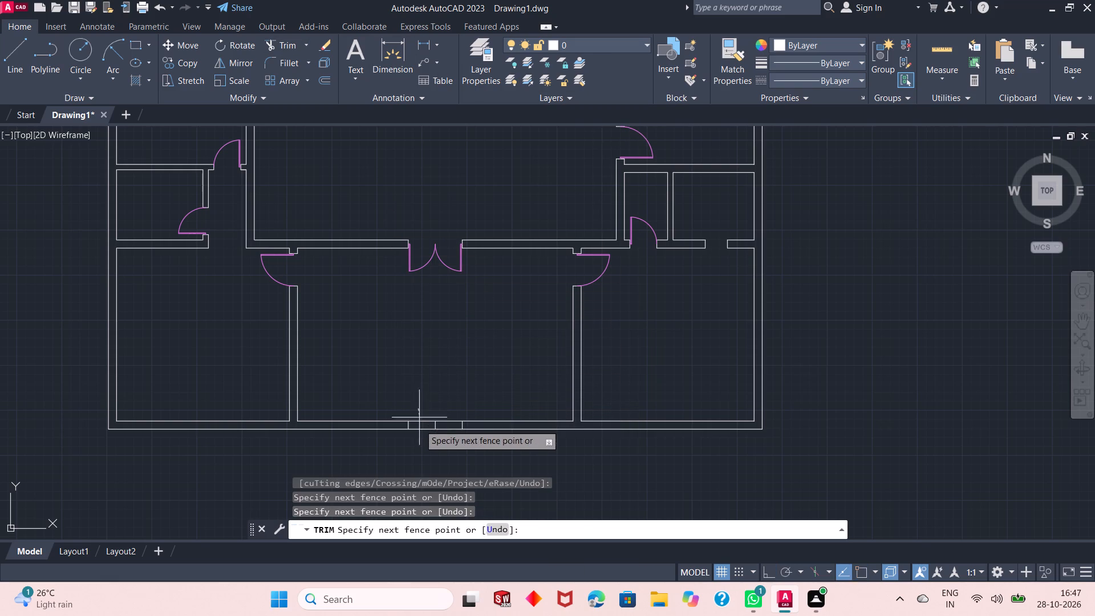
pyautogui.click(419, 440)
pyautogui.click(436, 397)
pyautogui.click(445, 436)
pyautogui.rightClick(440, 352)
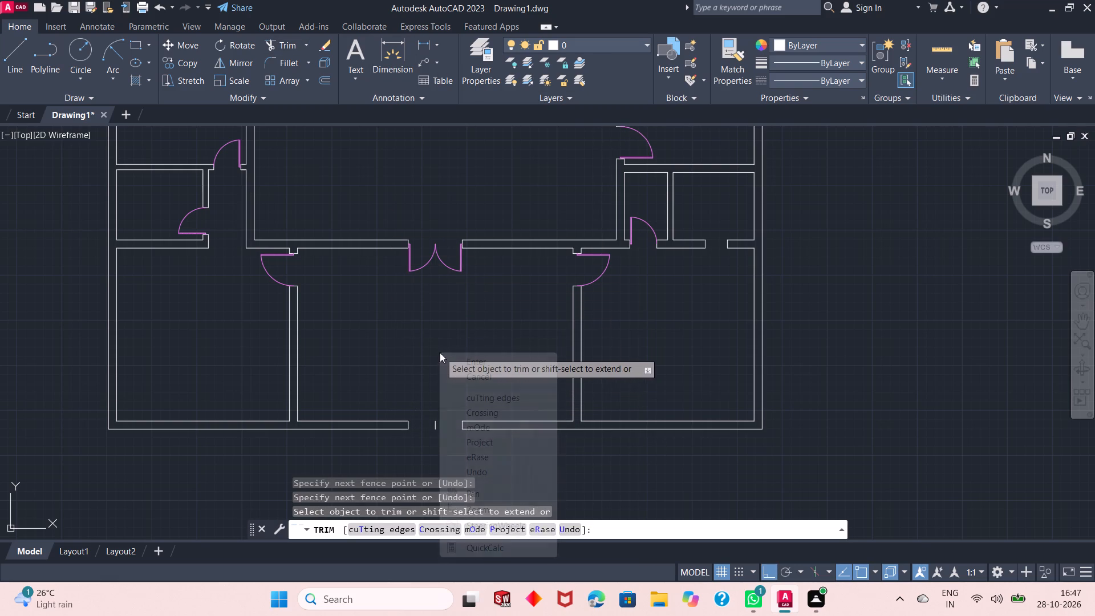
pyautogui.click(460, 362)
# On Layer2, draw a 2'6" by 1" door leaf going north, offset 1" east of the midpoint of the south exterior opening's west jamb.
pyautogui.scroll(2, 441, 461)
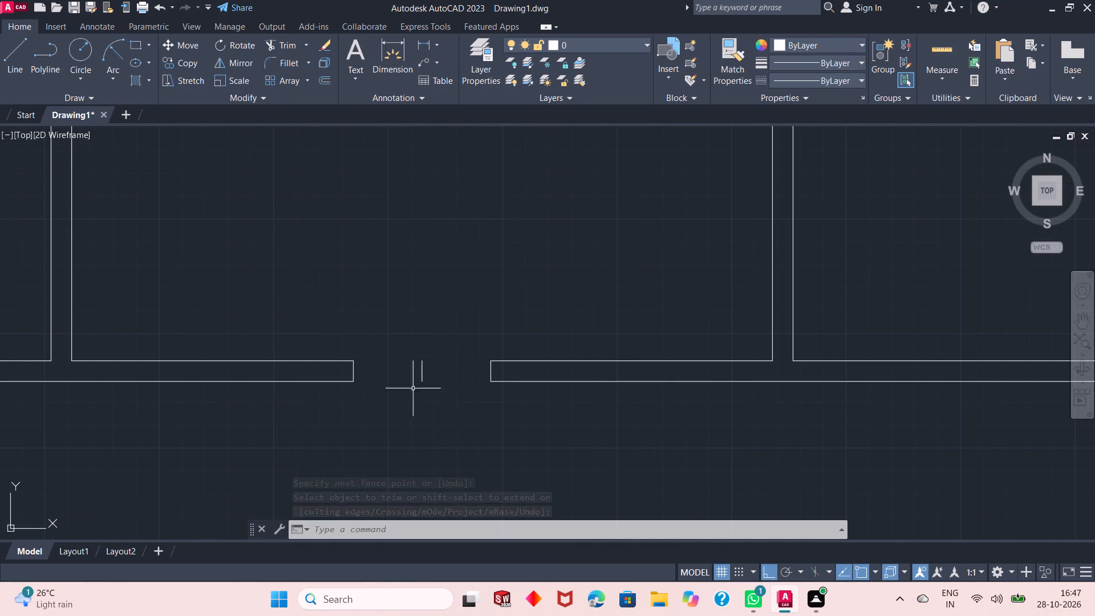
pyautogui.click(620, 47)
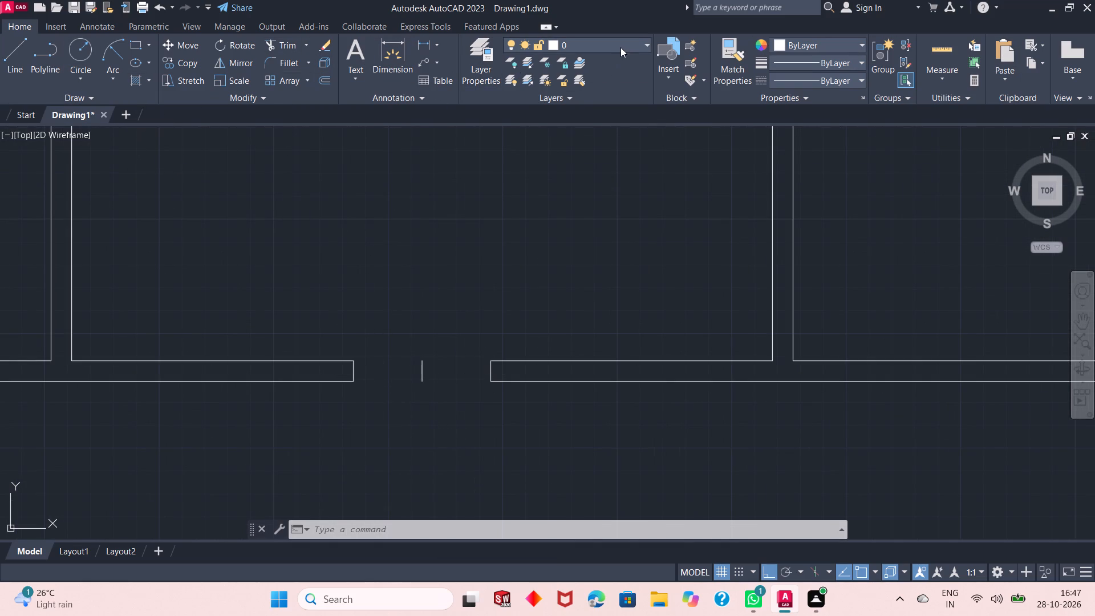
pyautogui.click(594, 96)
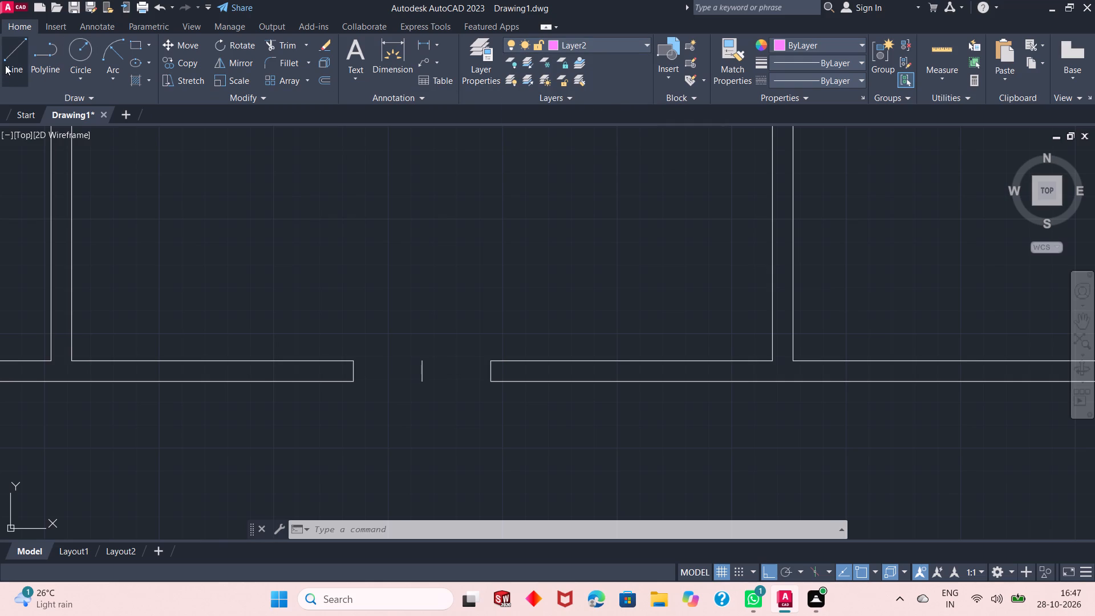
pyautogui.click(5, 64)
pyautogui.click(354, 371)
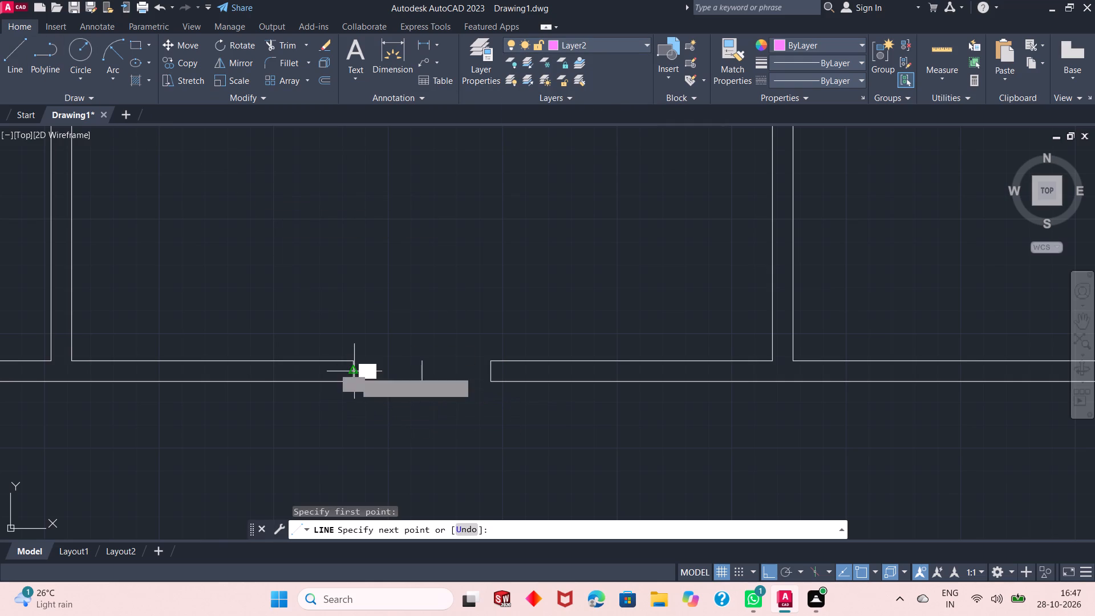
pyautogui.write('1"')
pyautogui.press('Return')
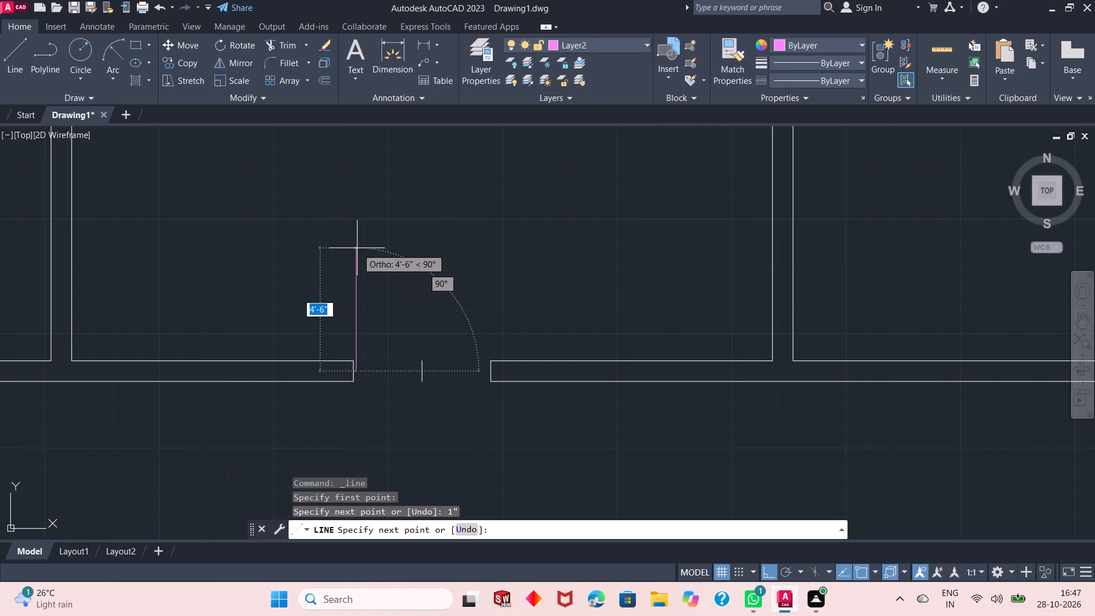
pyautogui.write('2\'6"')
pyautogui.press('Return')
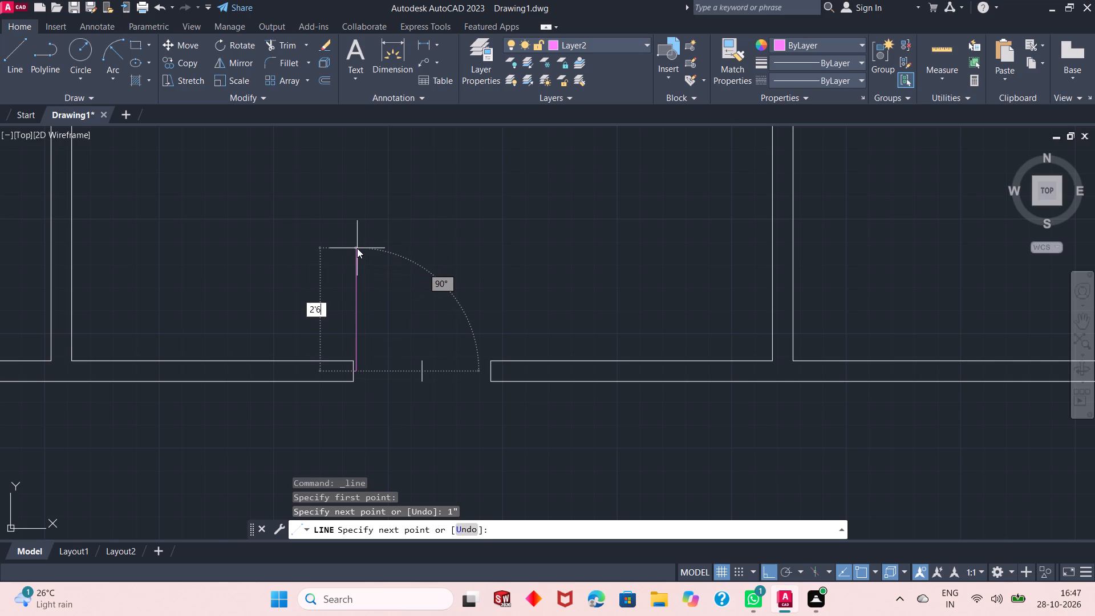
pyautogui.write('1"')
pyautogui.press('Return')
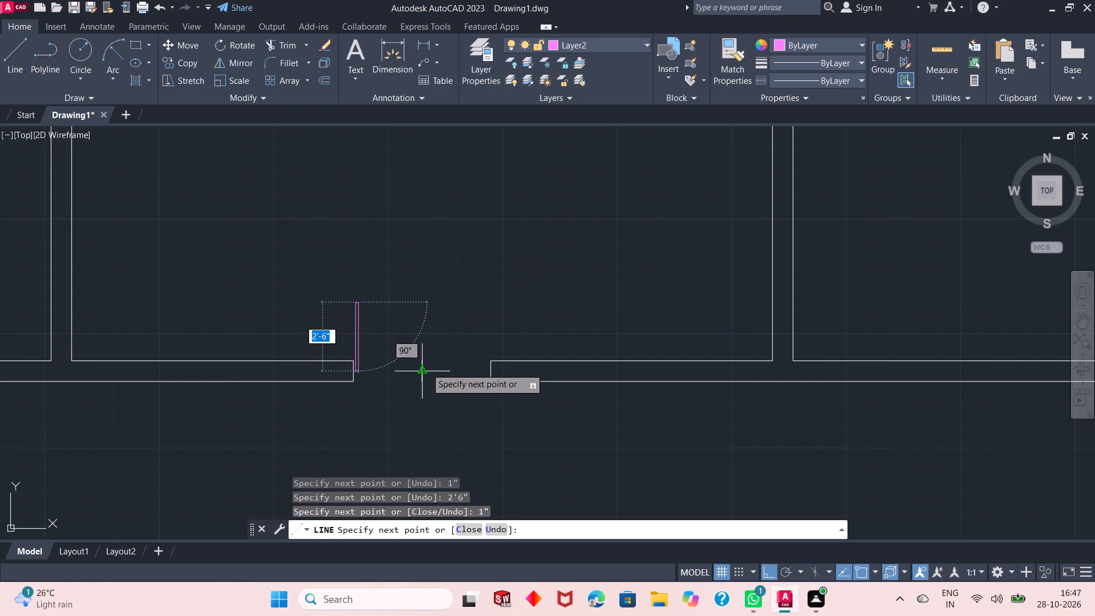
pyautogui.write('2\'6"')
pyautogui.press('Return')
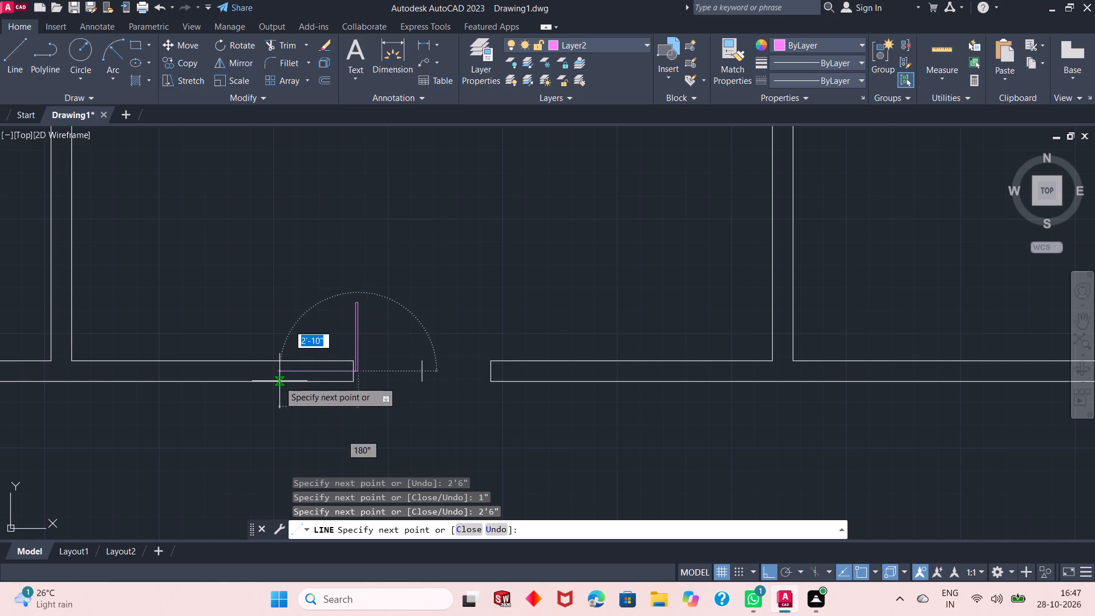
pyautogui.write('1"')
pyautogui.press('Return')
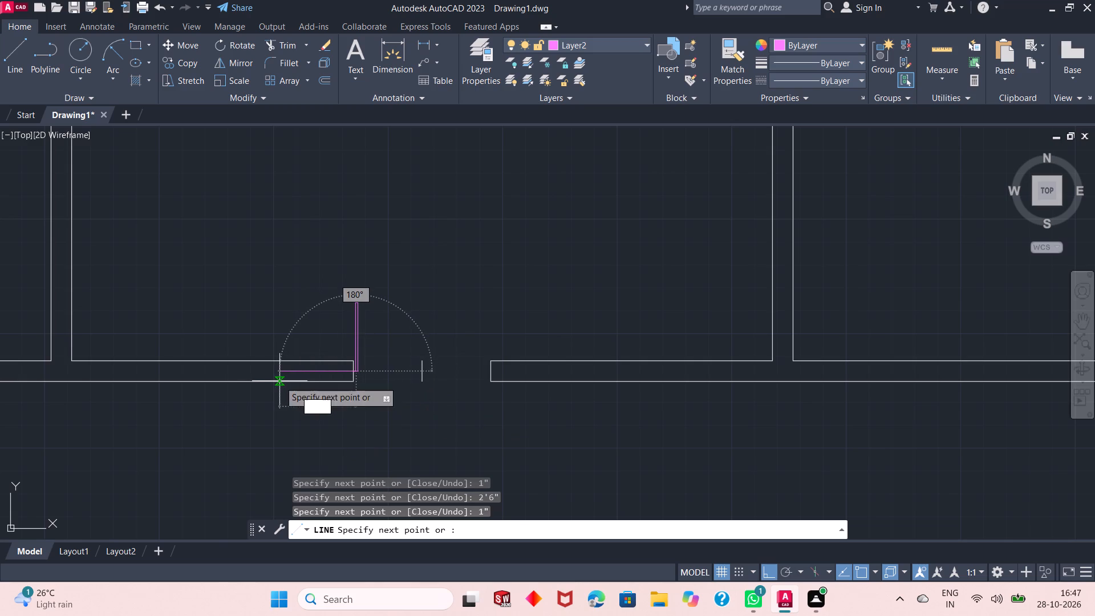
pyautogui.press('Return')
# Draw a matching 2'6" by 1" door leaf going north, offset 1" west of the midpoint of the same opening's east jamb.
pyautogui.press('space')
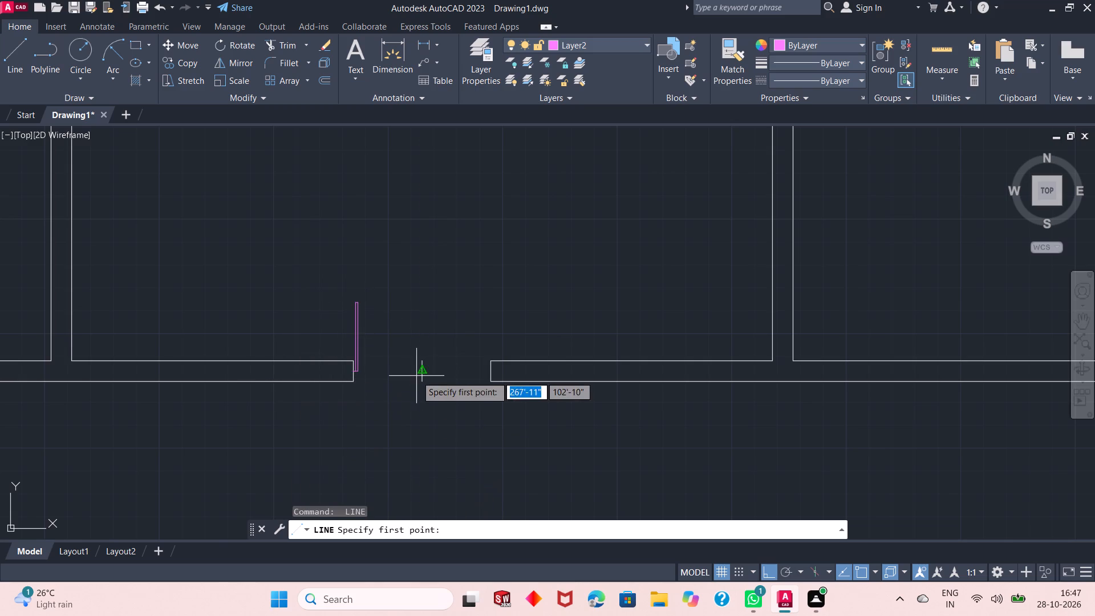
pyautogui.click(494, 371)
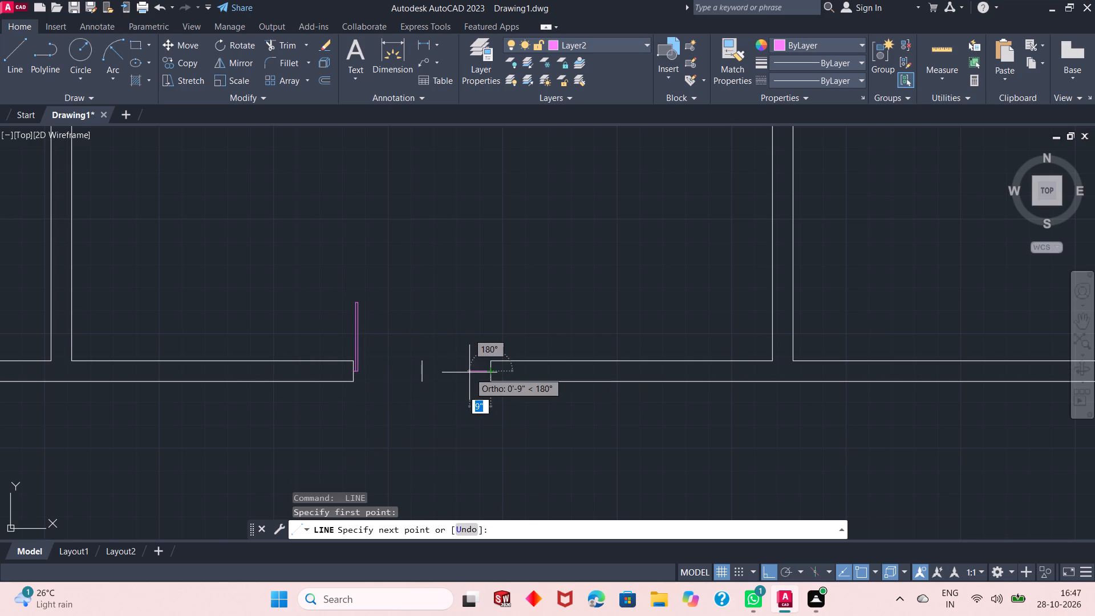
pyautogui.write('1"')
pyautogui.press('Return')
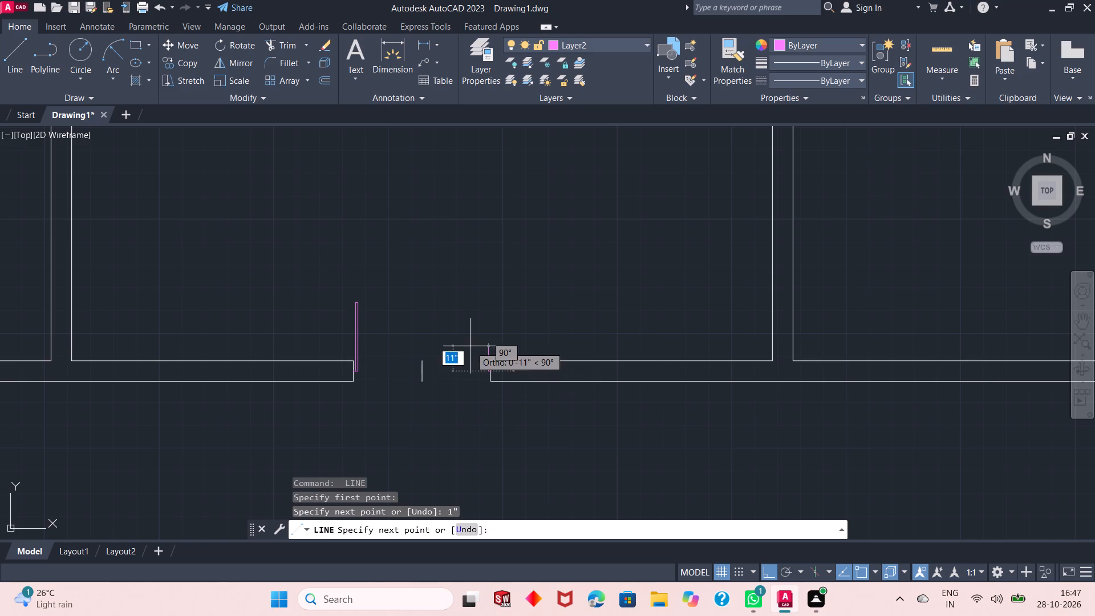
pyautogui.write("2'6")
pyautogui.hotkey('shift', '"')
pyautogui.press('Return')
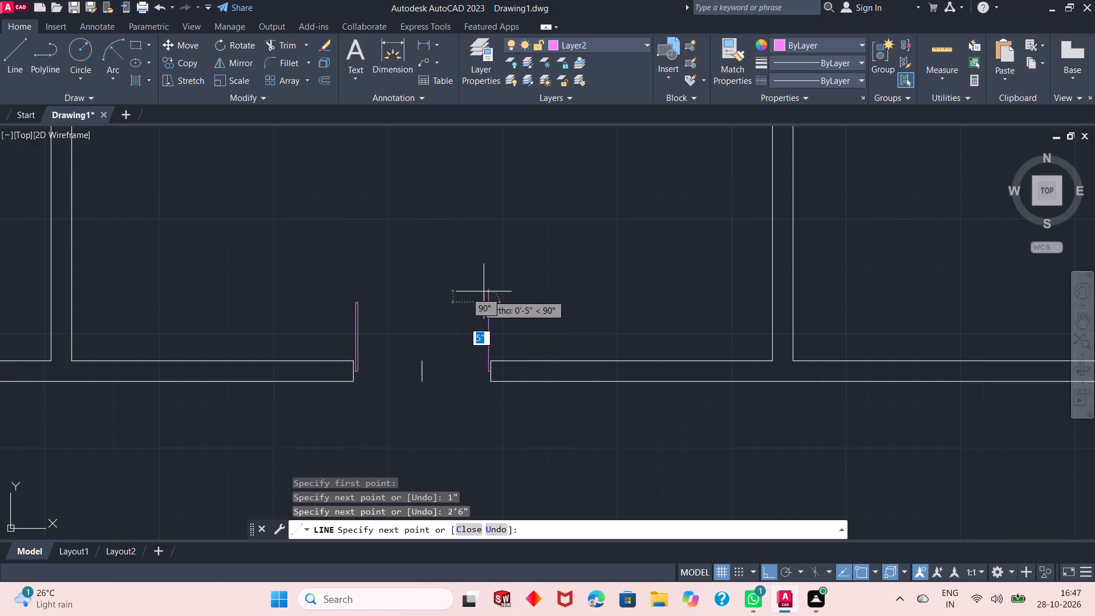
pyautogui.write('1"')
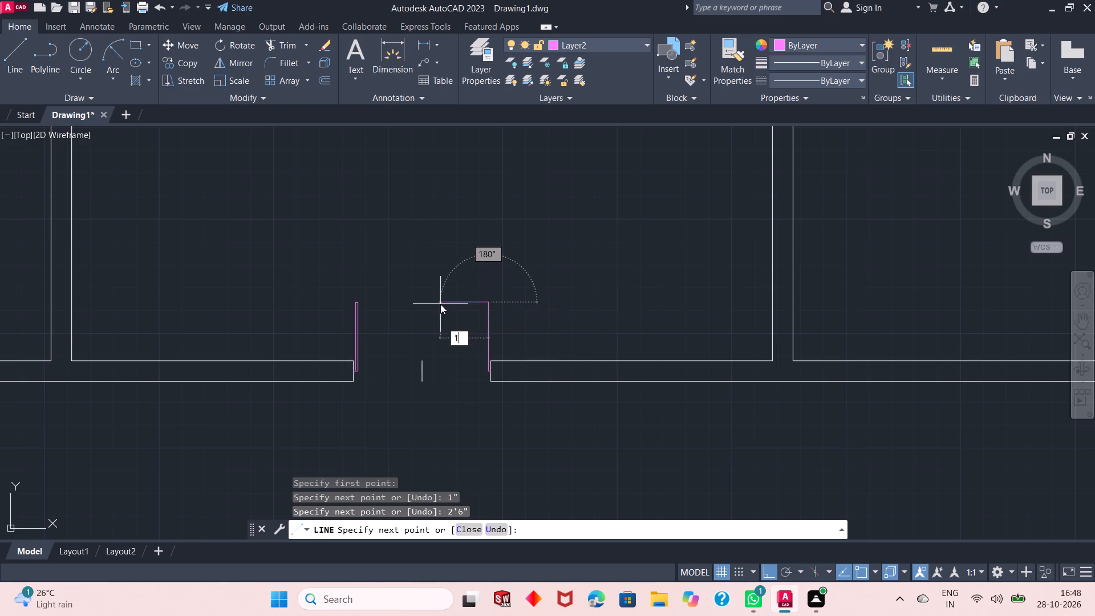
pyautogui.press('Return')
pyautogui.write('2\'6"')
pyautogui.press('Return')
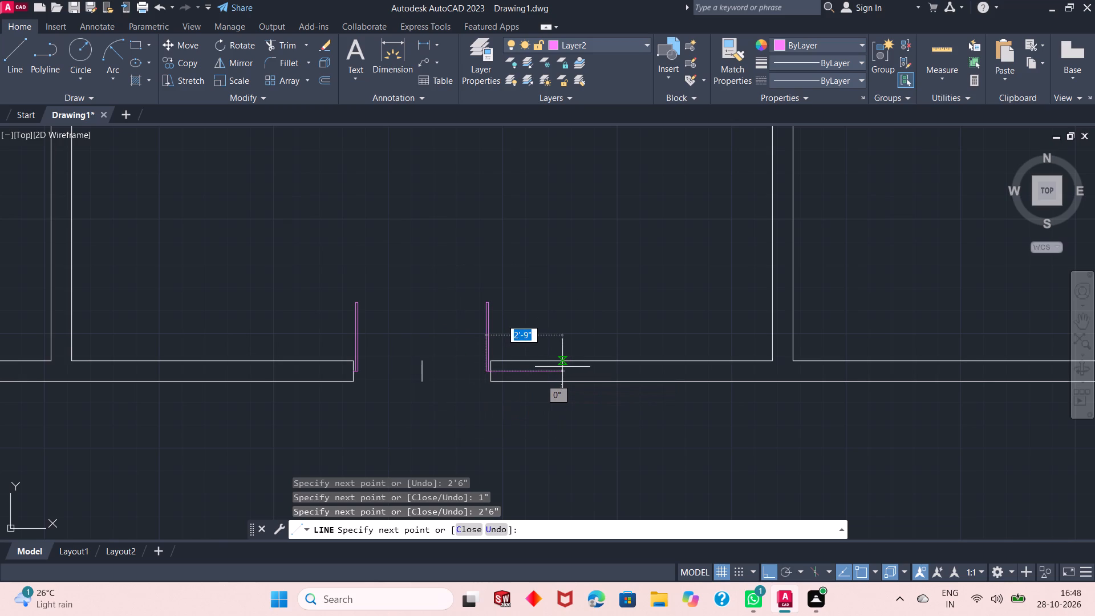
pyautogui.write('1"')
pyautogui.press('Return')
pyautogui.press('Return')
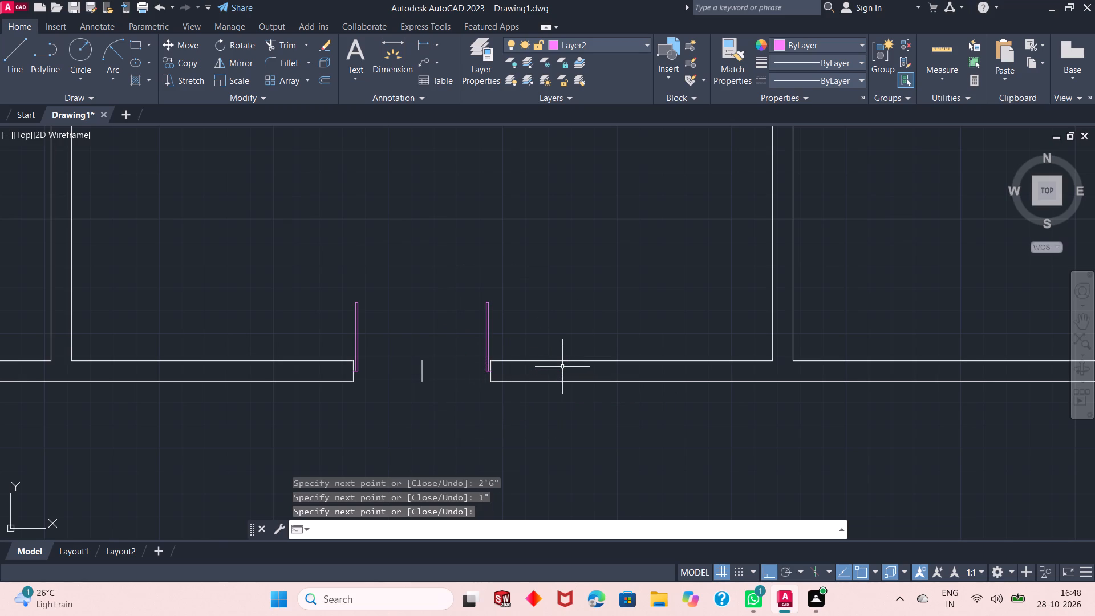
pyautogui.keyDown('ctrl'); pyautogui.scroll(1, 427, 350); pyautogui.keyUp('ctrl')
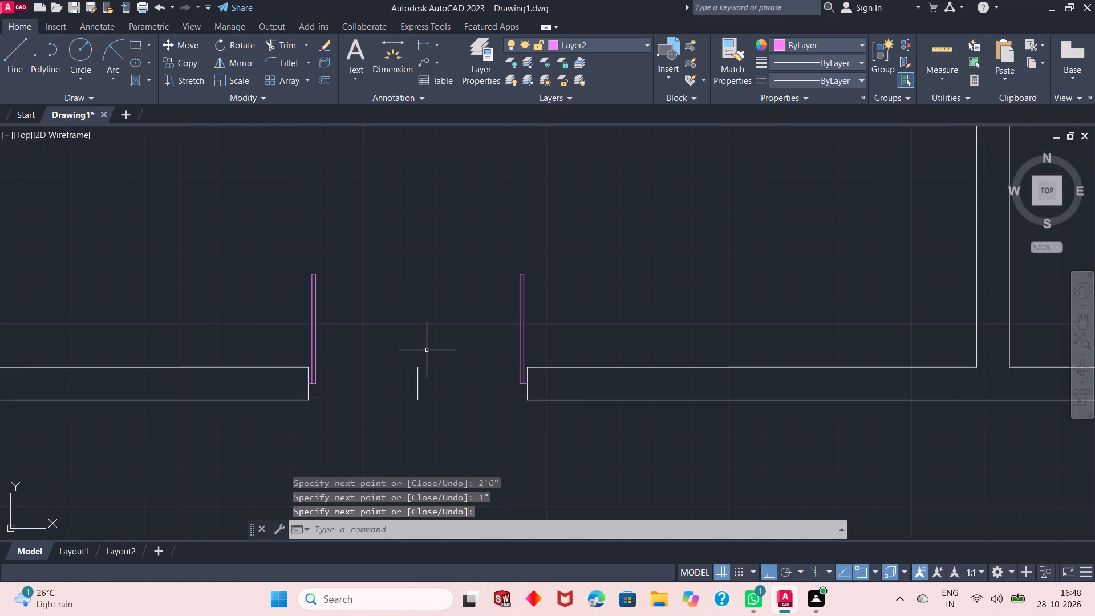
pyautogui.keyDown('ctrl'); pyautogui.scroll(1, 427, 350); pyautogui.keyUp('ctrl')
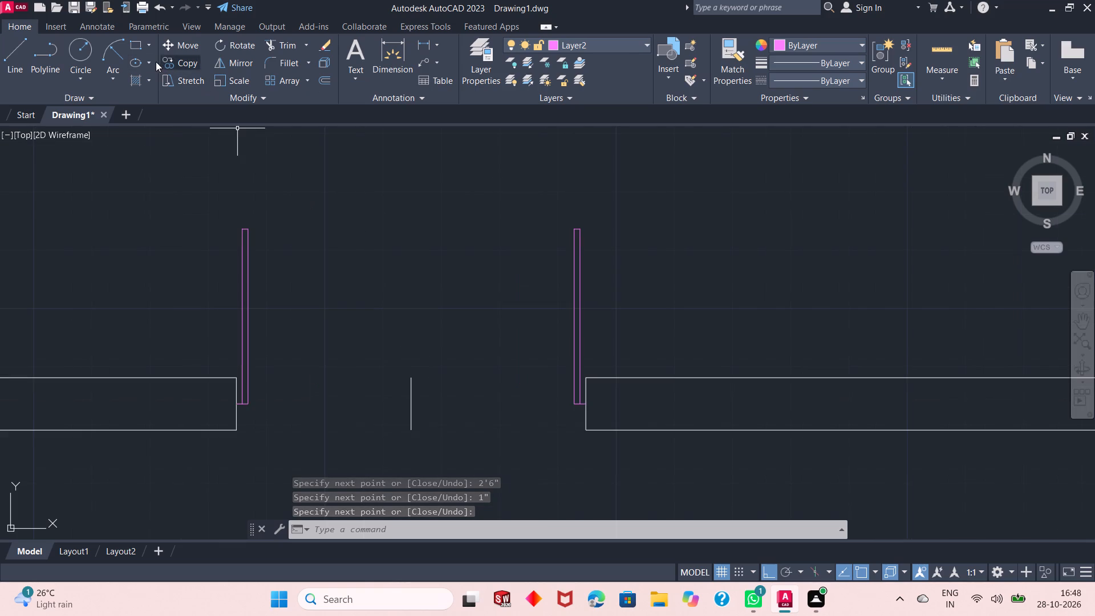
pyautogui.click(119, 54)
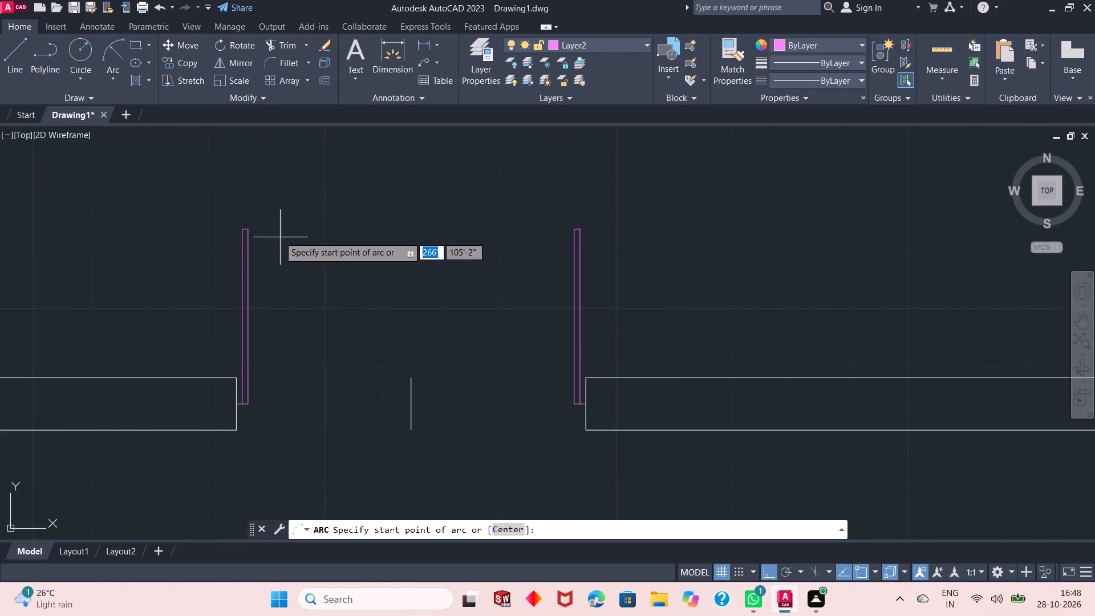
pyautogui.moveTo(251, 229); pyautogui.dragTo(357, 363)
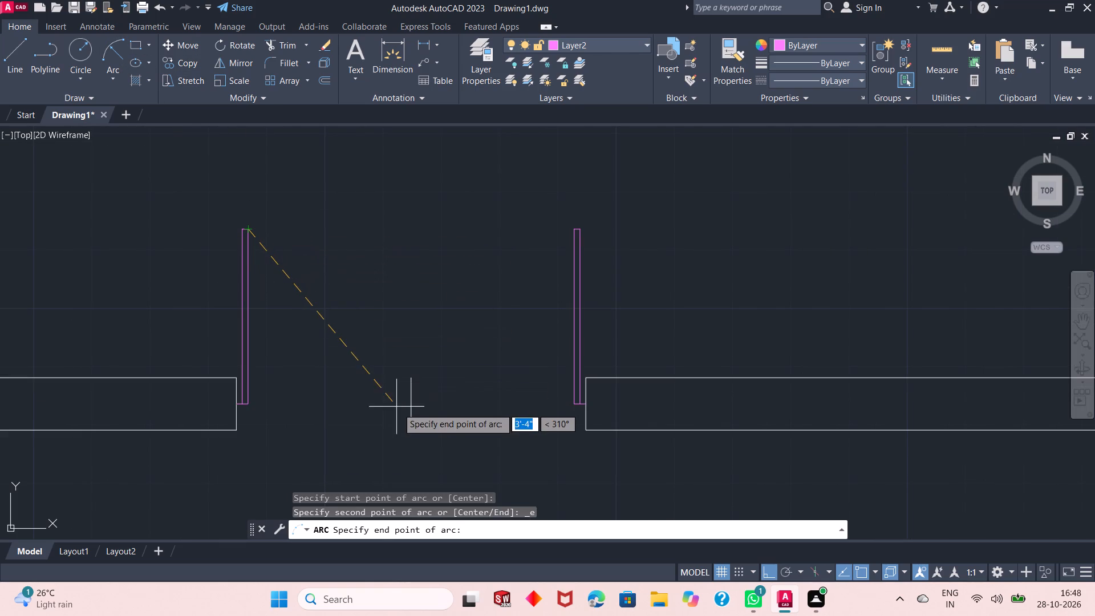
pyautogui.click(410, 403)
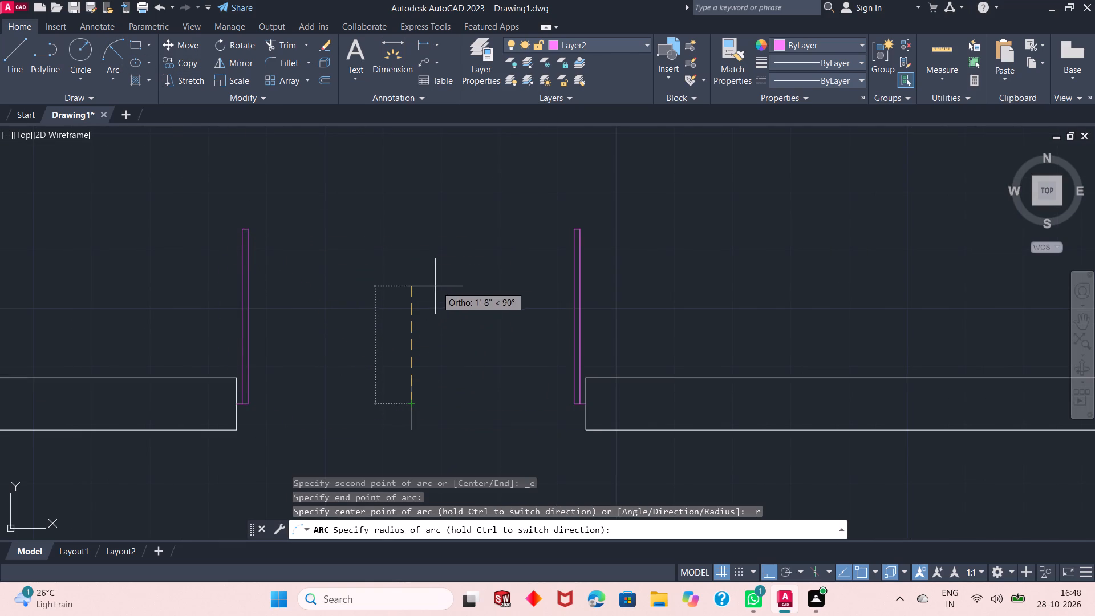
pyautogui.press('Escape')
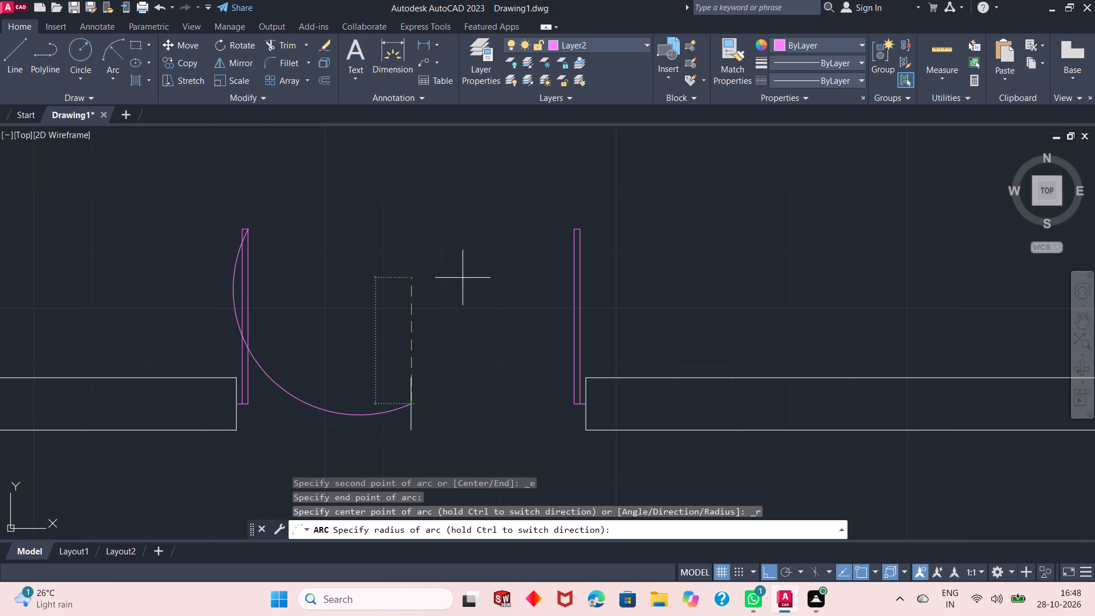
# Draw a 2'6" radius swing arc from the centre line's midpoint to the top of the south double door's west leaf.
pyautogui.click(120, 48)
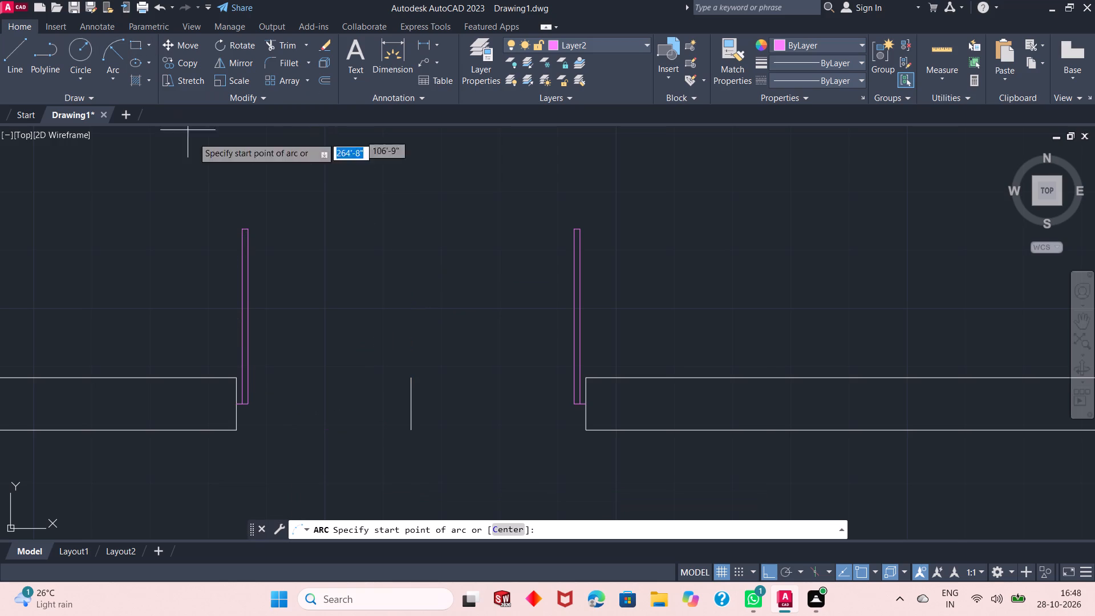
pyautogui.moveTo(410, 406); pyautogui.dragTo(253, 228)
pyautogui.click(253, 228)
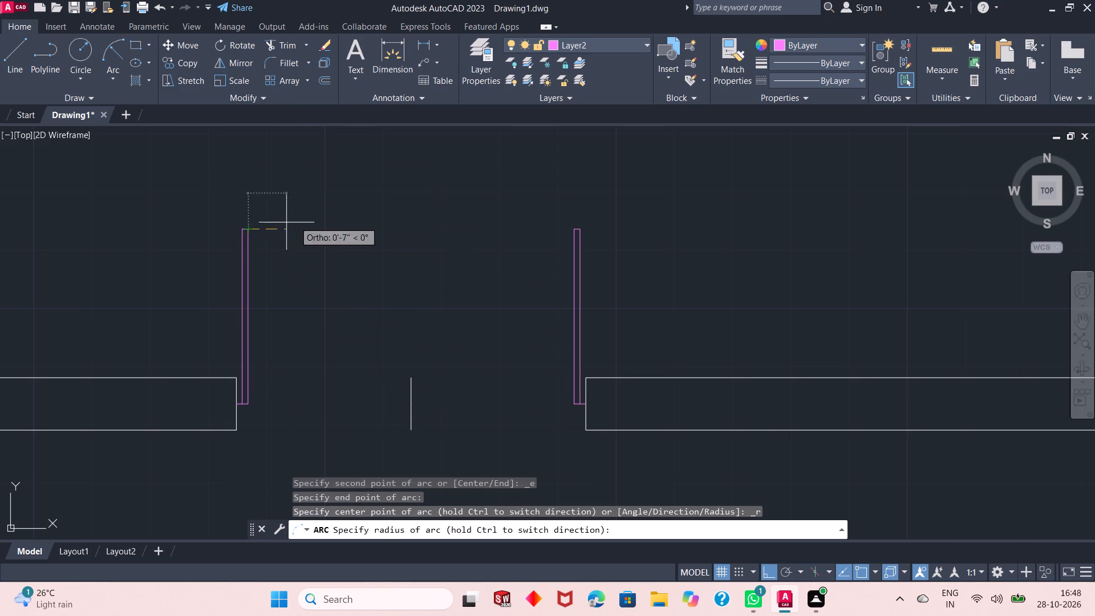
pyautogui.write('2\'6"')
pyautogui.press('Return')
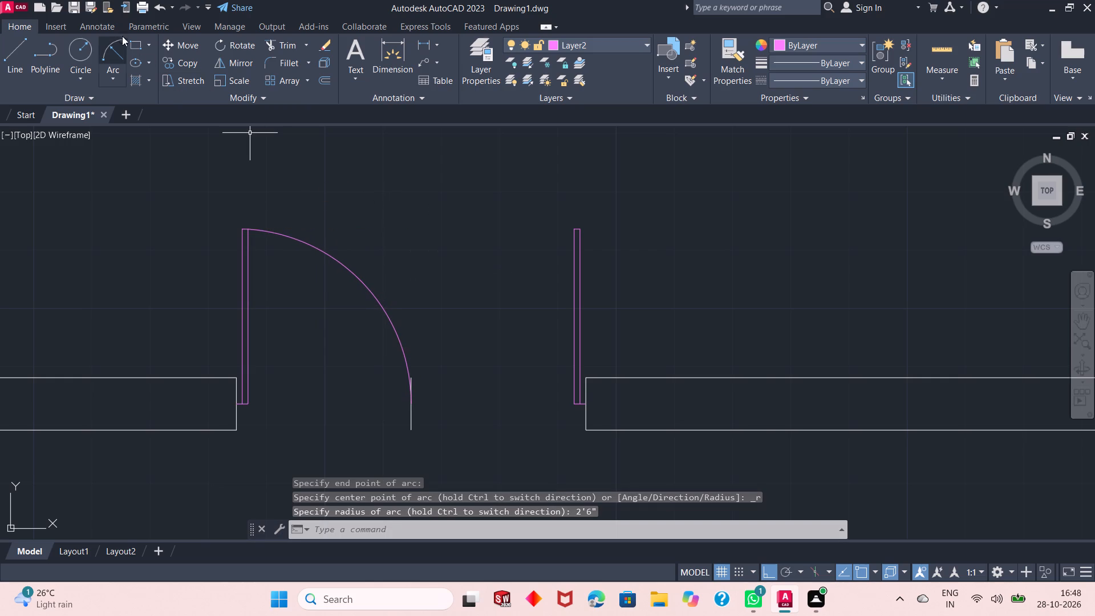
# Draw the matching 2'6" radius swing arc from the top of the east leaf to the centre line's midpoint.
pyautogui.click(119, 51)
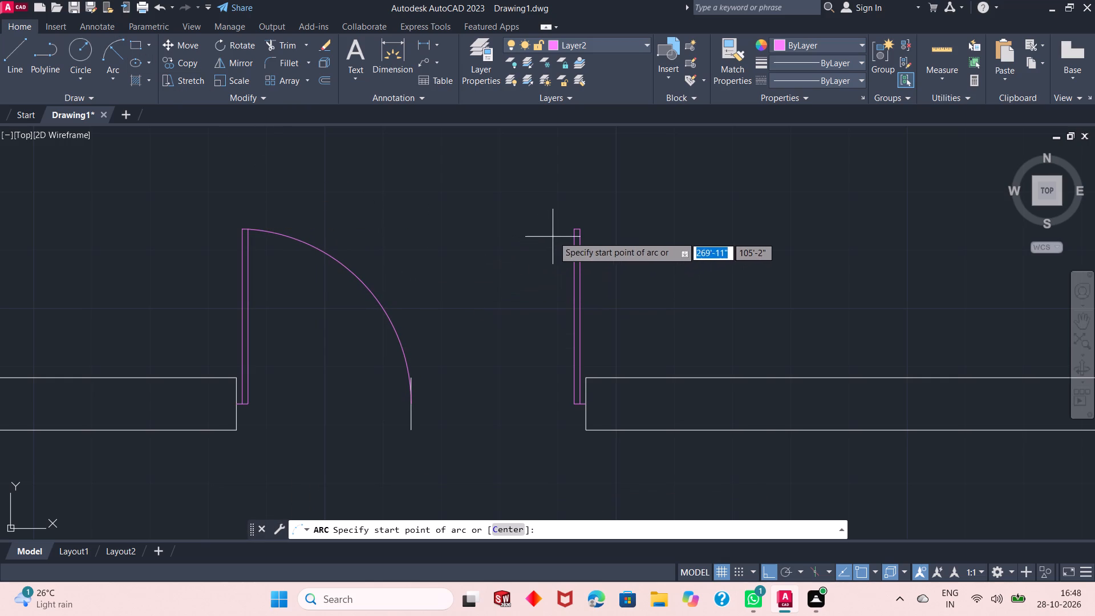
pyautogui.moveTo(572, 233); pyautogui.dragTo(413, 405)
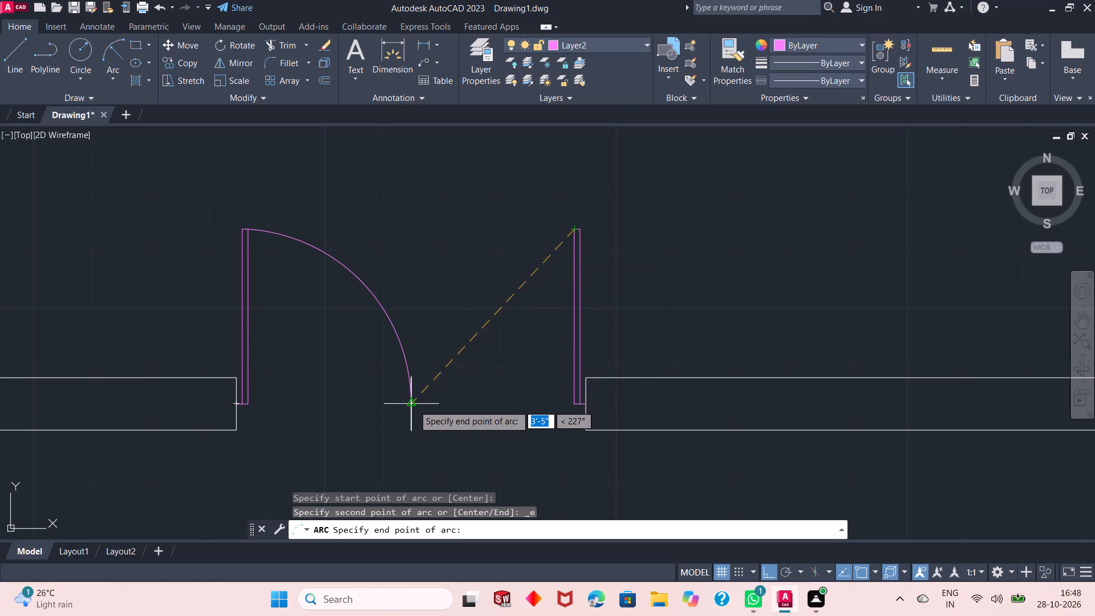
pyautogui.moveTo(413, 405); pyautogui.dragTo(411, 406)
pyautogui.moveTo(411, 406); pyautogui.dragTo(591, 268)
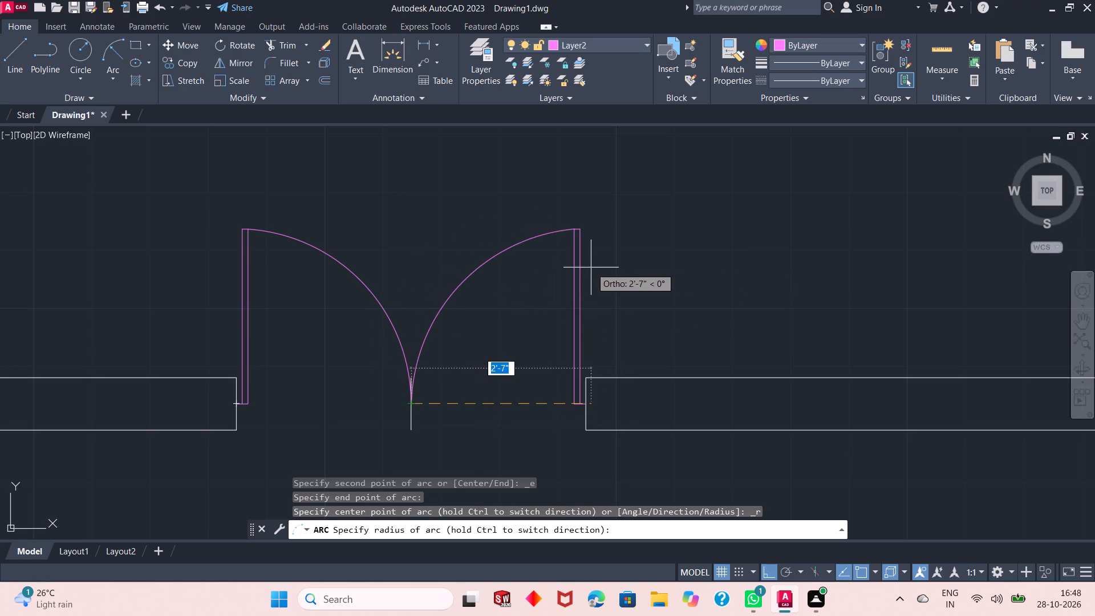
pyautogui.write('2\'6"')
pyautogui.press('Return')
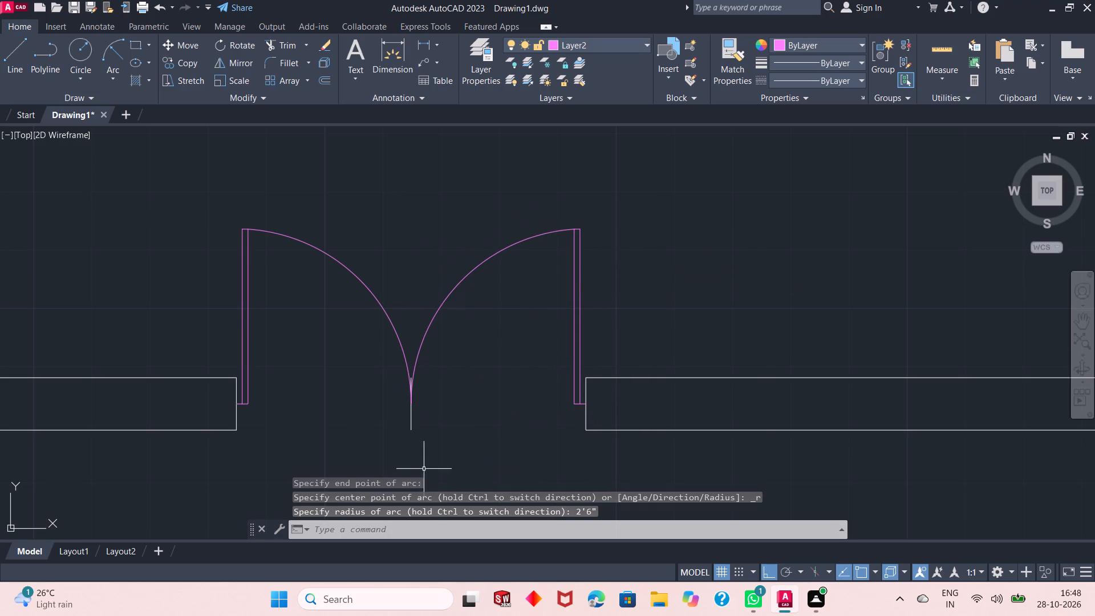
# Delete the short vertical centre line in the south exterior door opening.
pyautogui.click(429, 432)
pyautogui.click(391, 430)
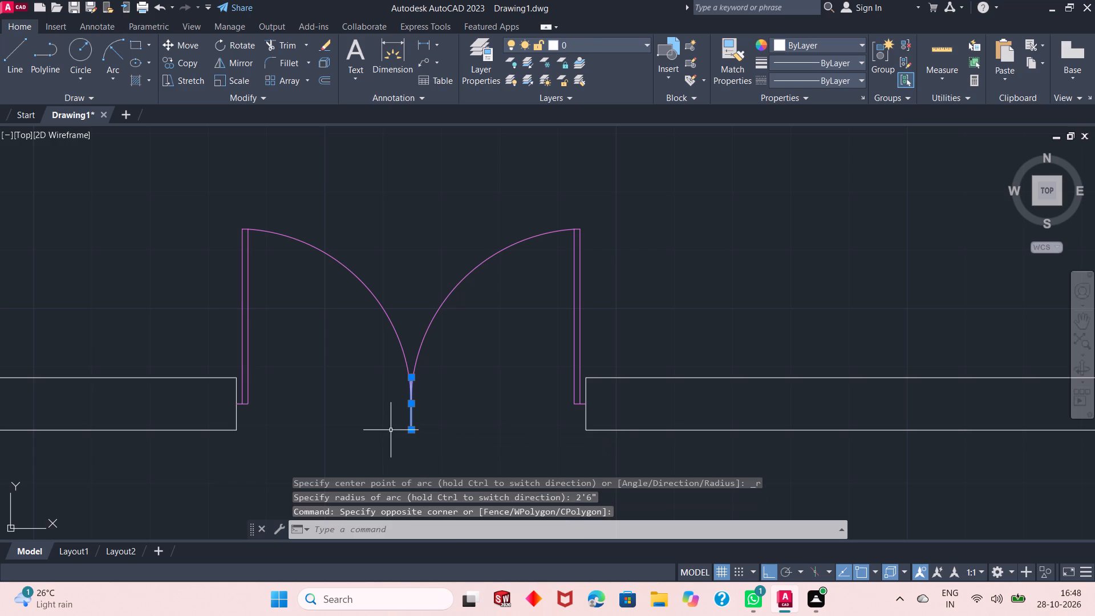
pyautogui.press('Delete')
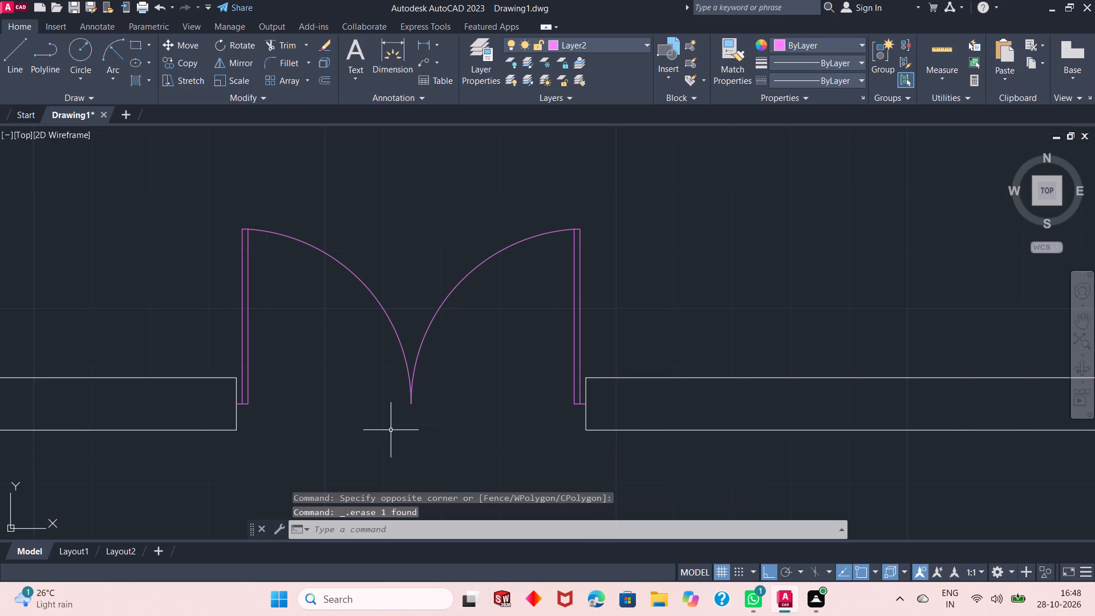
# Trim the short line crossing the north end of the wall between the central hall and the northernmost room on its west side.
pyautogui.scroll(-4, 391, 430)
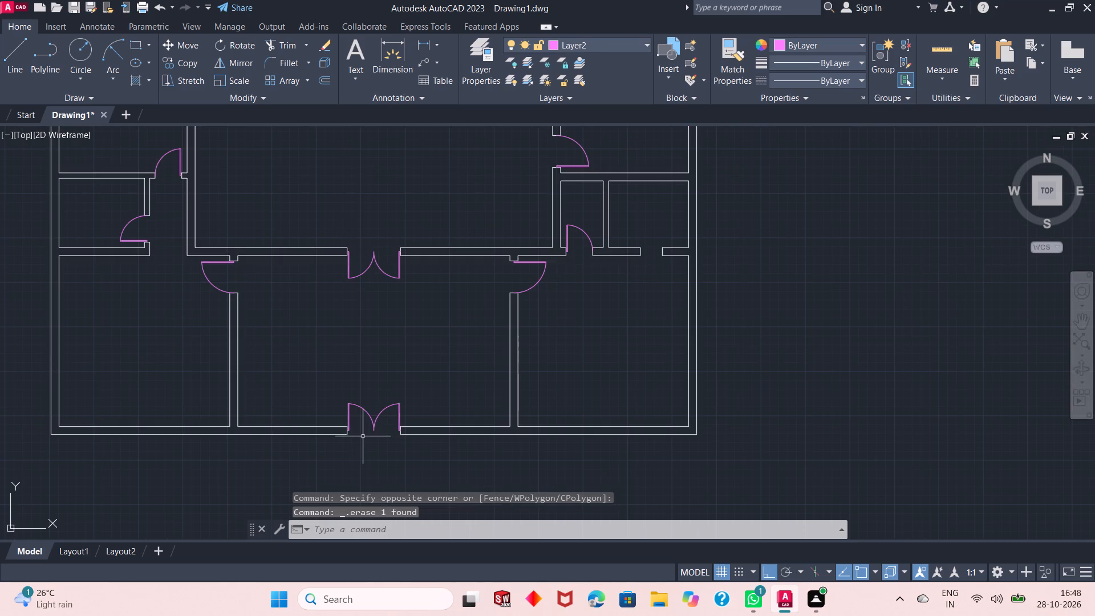
pyautogui.scroll(-2, 363, 436)
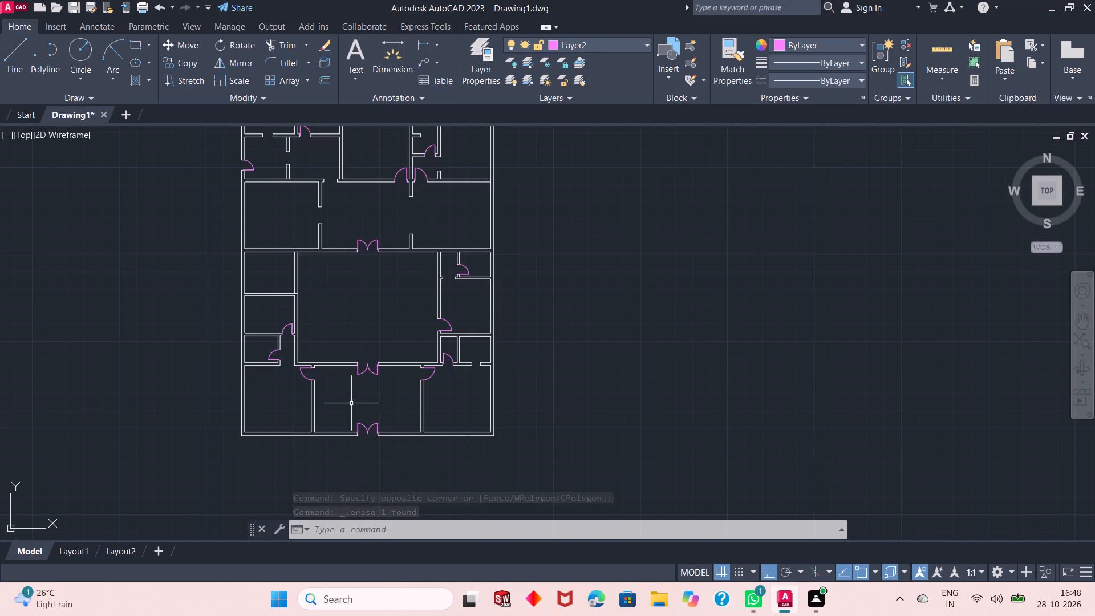
pyautogui.scroll(-2, 342, 422)
pyautogui.scroll(3, 354, 372)
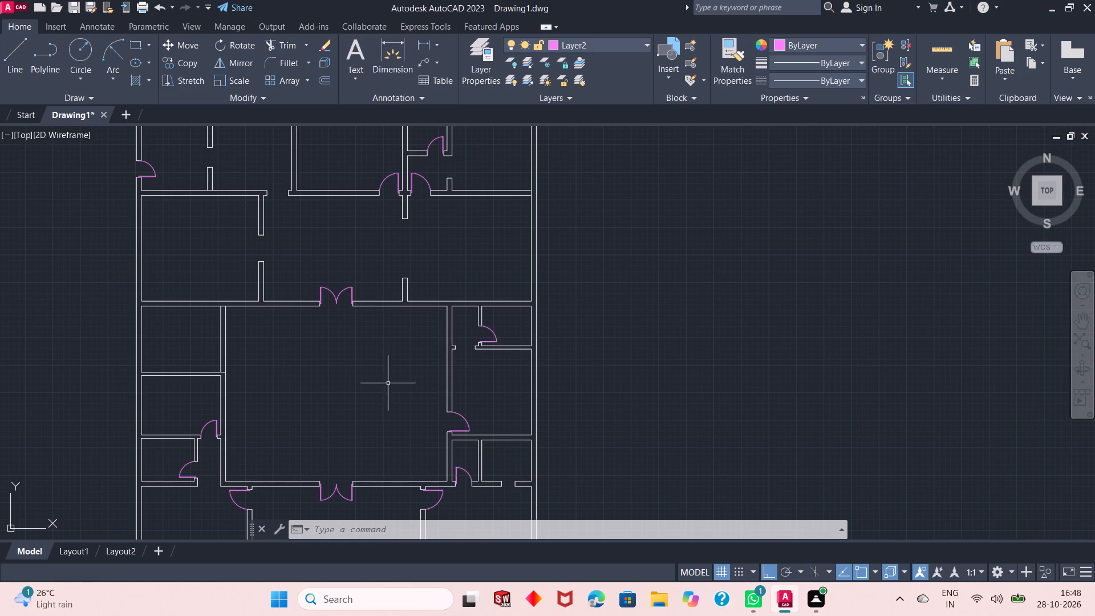
pyautogui.scroll(-1, 390, 391)
pyautogui.scroll(3, 303, 342)
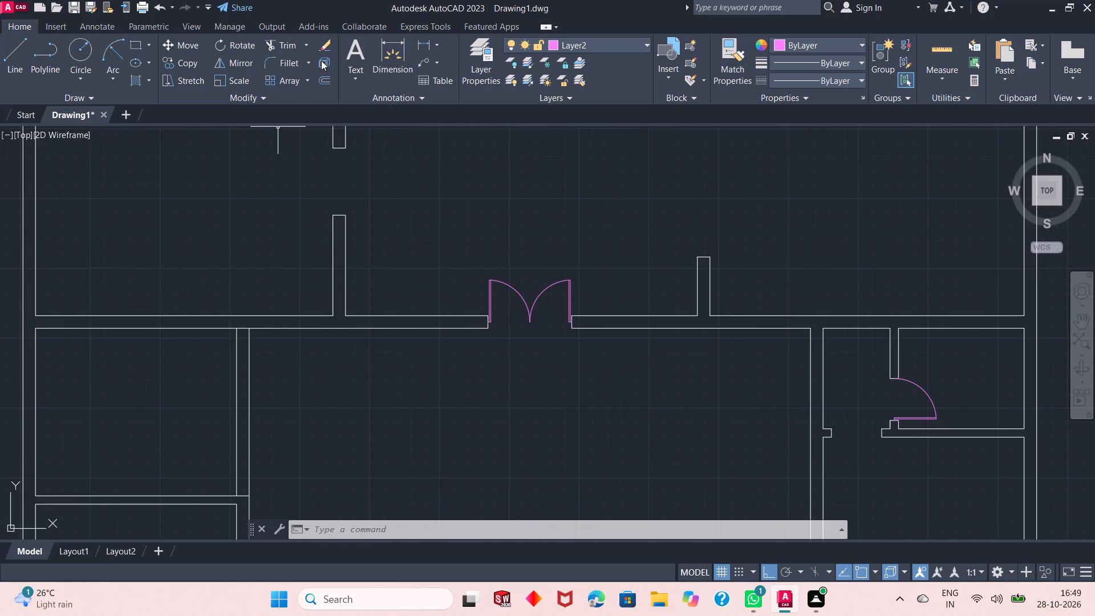
pyautogui.click(296, 48)
pyautogui.click(245, 329)
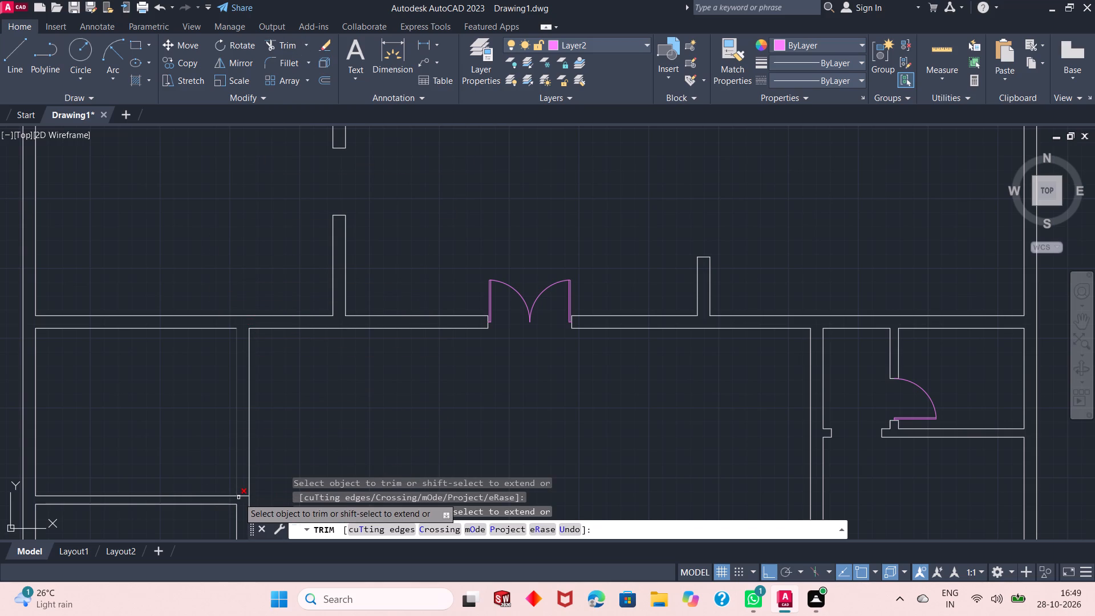
pyautogui.scroll(-1, 310, 411)
pyautogui.rightClick(329, 402)
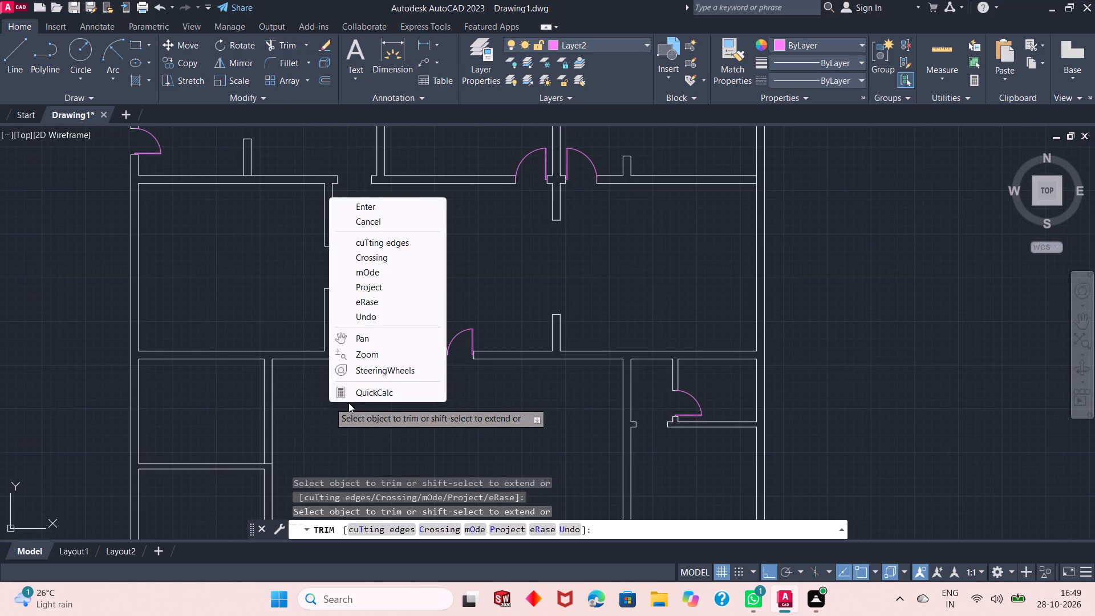
pyautogui.click(371, 203)
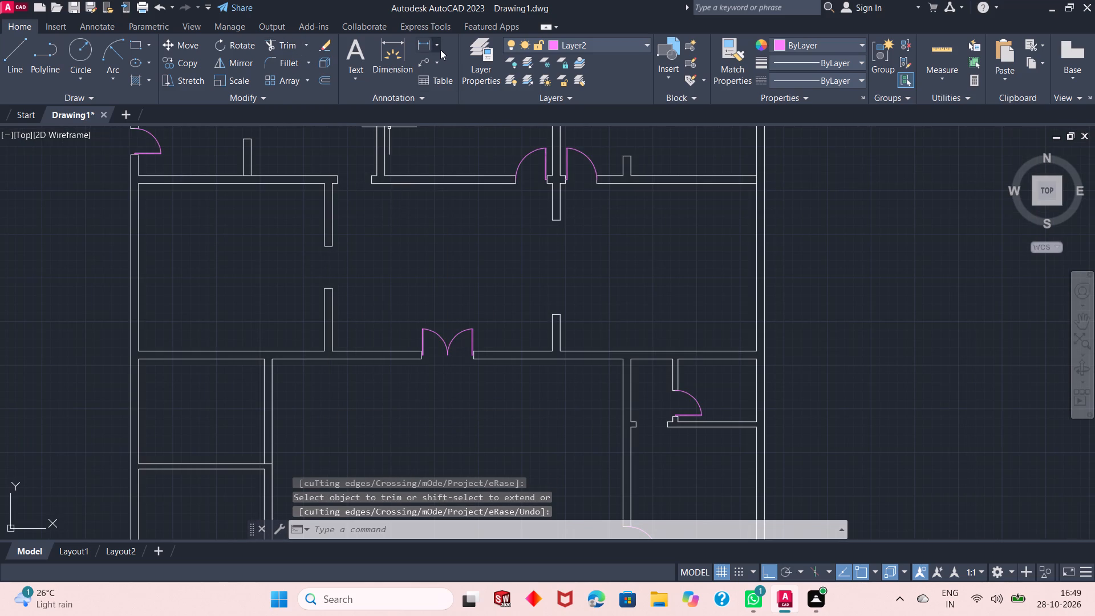
# On layer 0, offset the south wall line of the northernmost room west of the central hall about 3' north.
pyautogui.click(591, 42)
pyautogui.click(589, 57)
pyautogui.scroll(-2, 366, 165)
pyautogui.scroll(2, 330, 305)
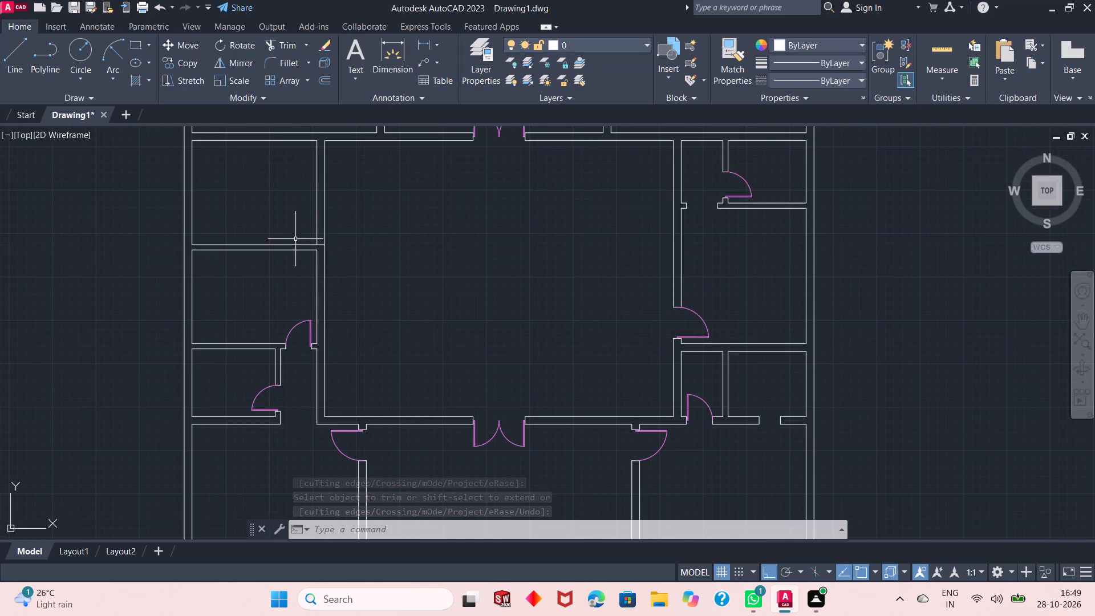
pyautogui.scroll(-1, 322, 323)
pyautogui.scroll(1, 318, 235)
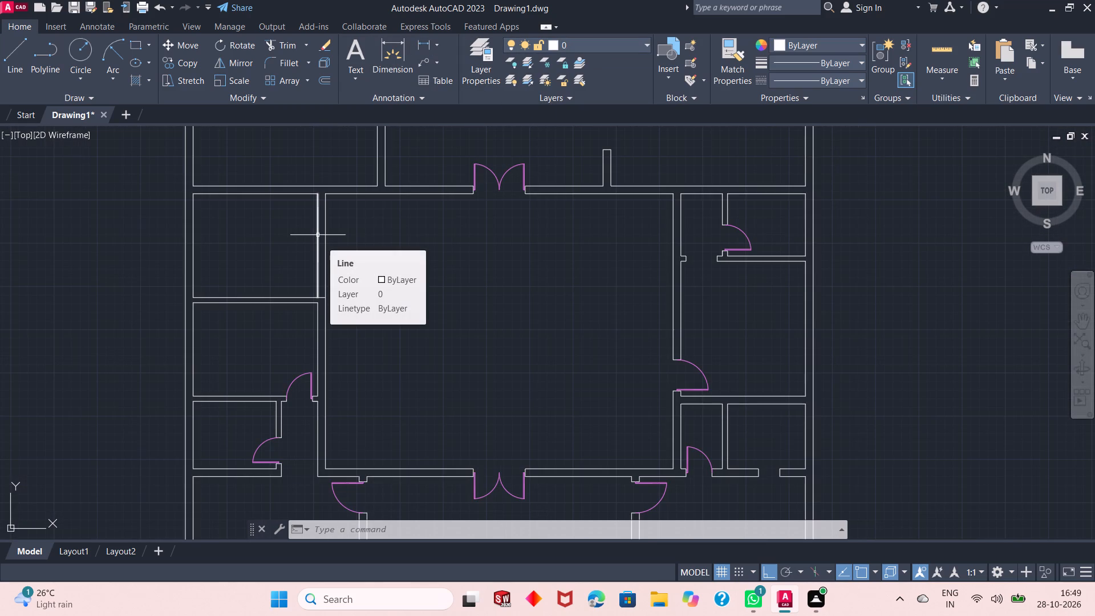
pyautogui.scroll(1, 328, 283)
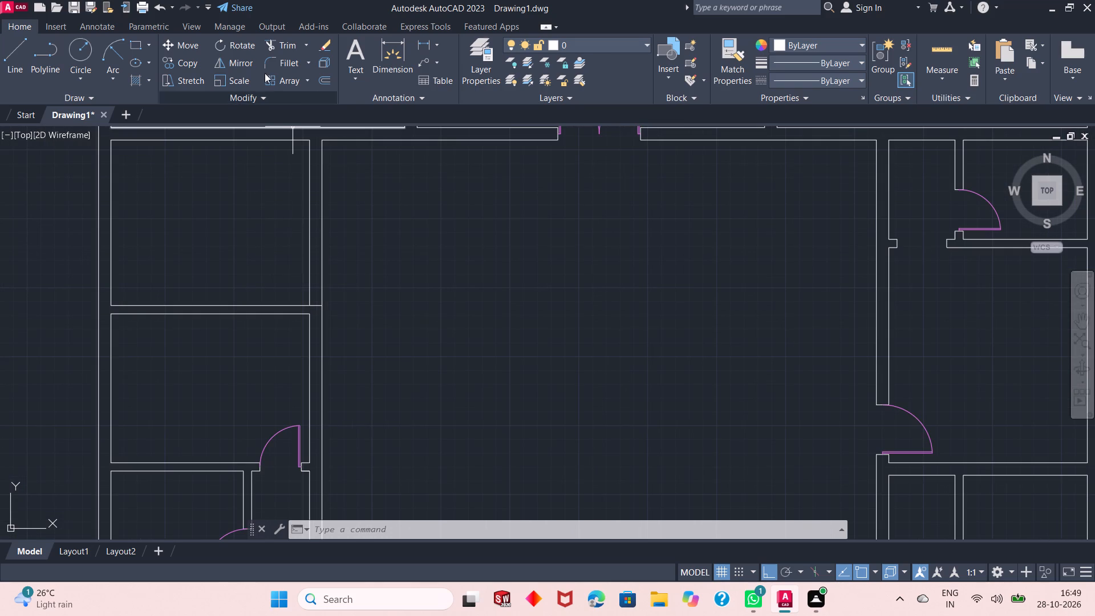
pyautogui.click(323, 82)
pyautogui.rightClick(235, 203)
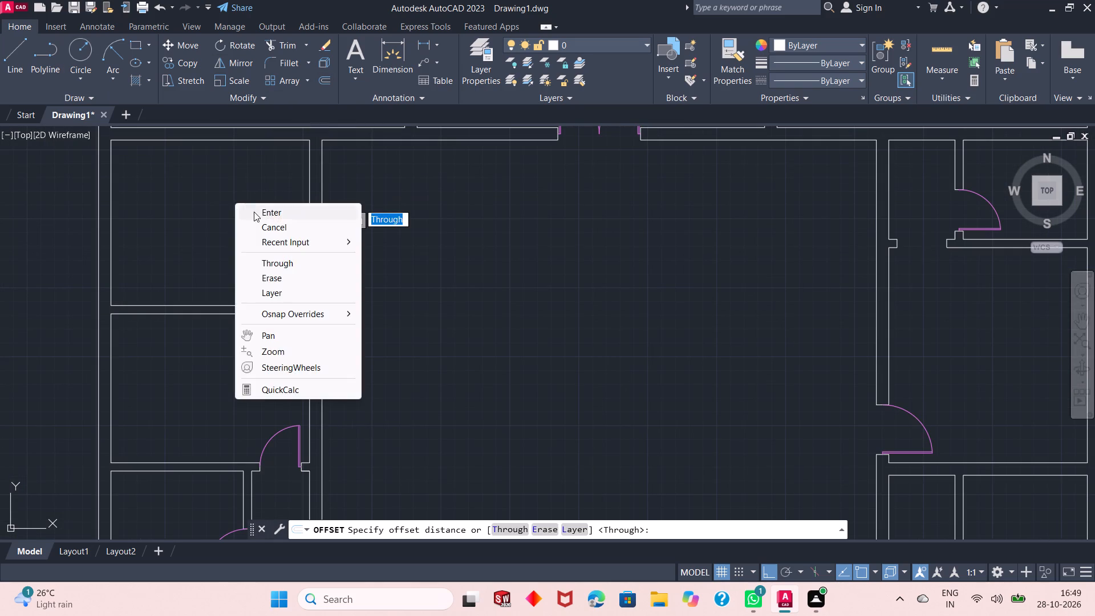
pyautogui.click(254, 212)
pyautogui.click(317, 305)
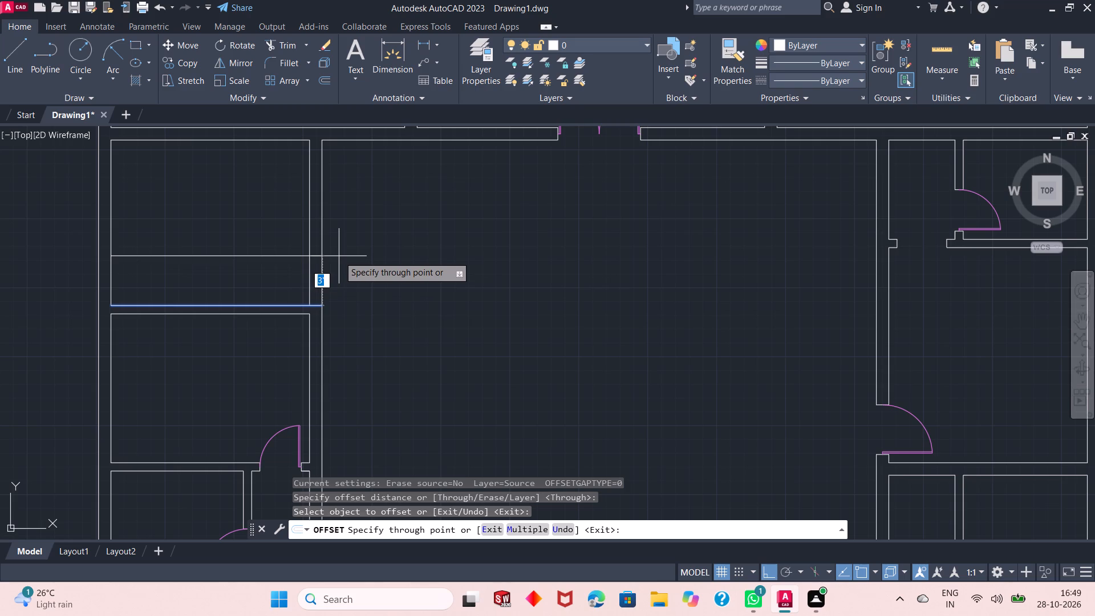
pyautogui.click(339, 256)
pyautogui.rightClick(339, 256)
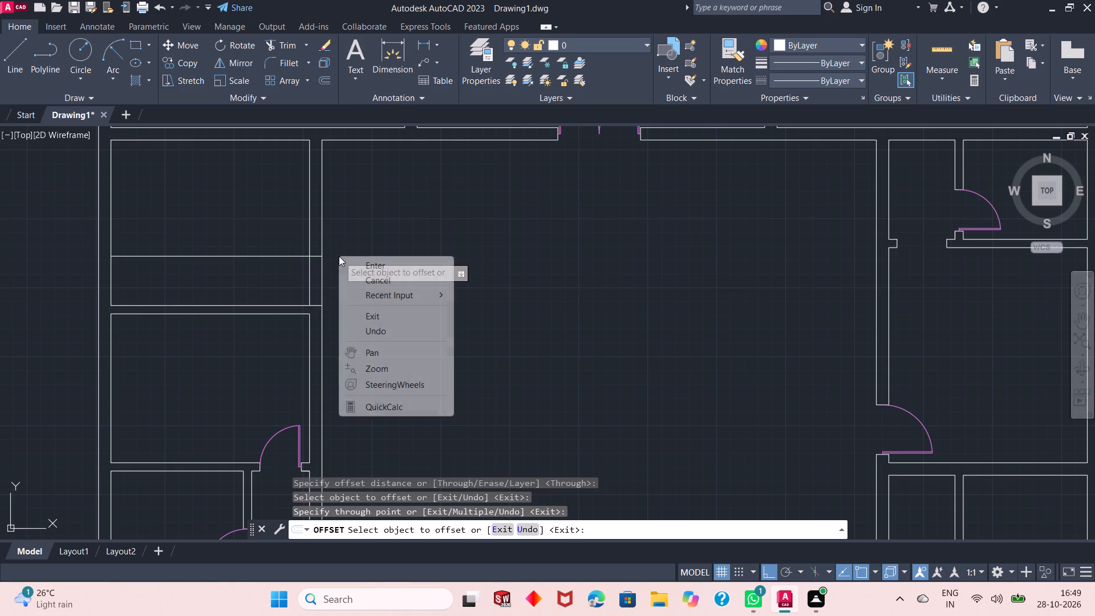
pyautogui.click(366, 259)
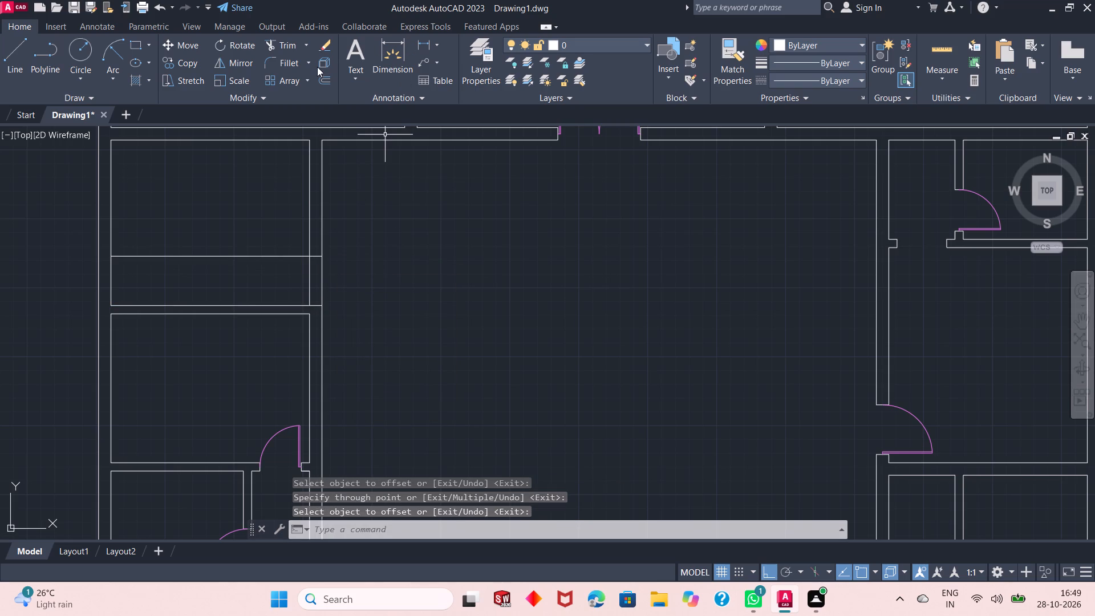
# Trim the room's east wall face below the offset line and the offset line inside the room, leaving a jamb across the wall.
pyautogui.click(322, 77)
pyautogui.click(280, 46)
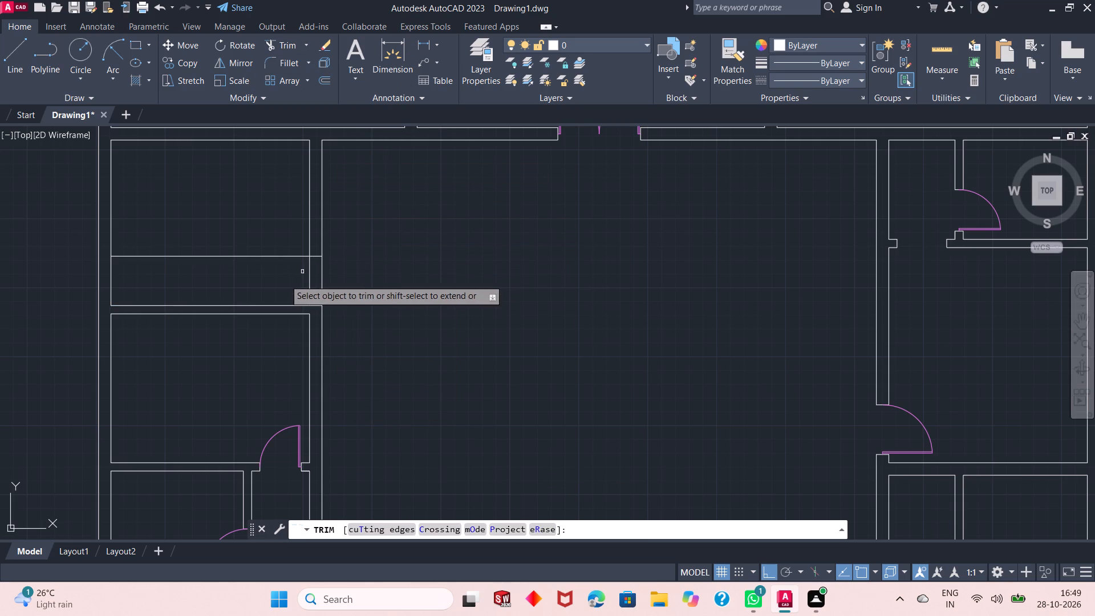
pyautogui.click(298, 281)
pyautogui.click(309, 272)
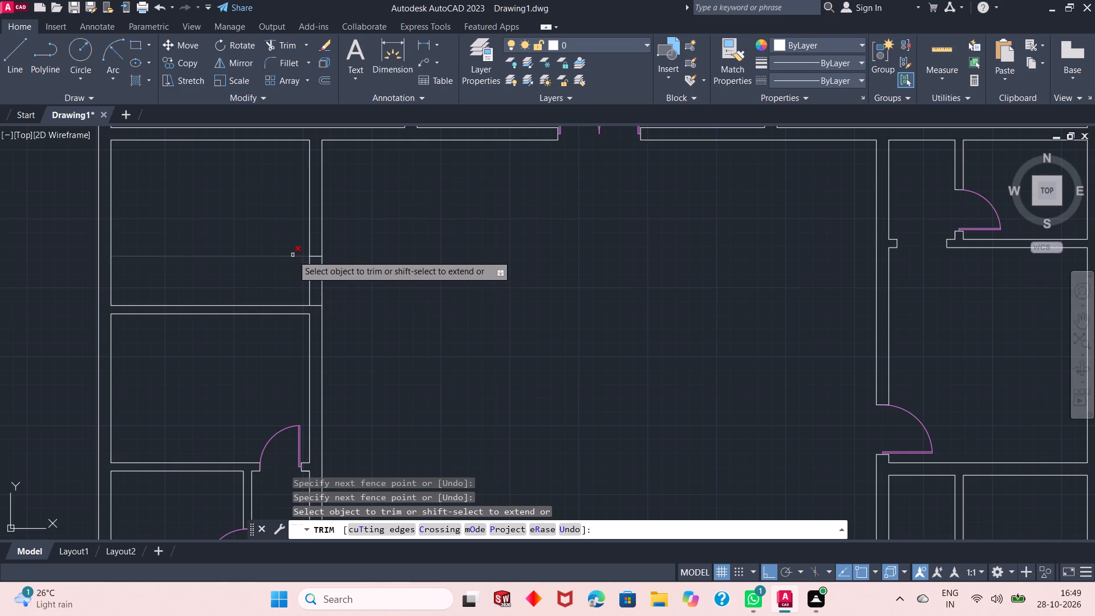
pyautogui.click(286, 240)
pyautogui.click(312, 279)
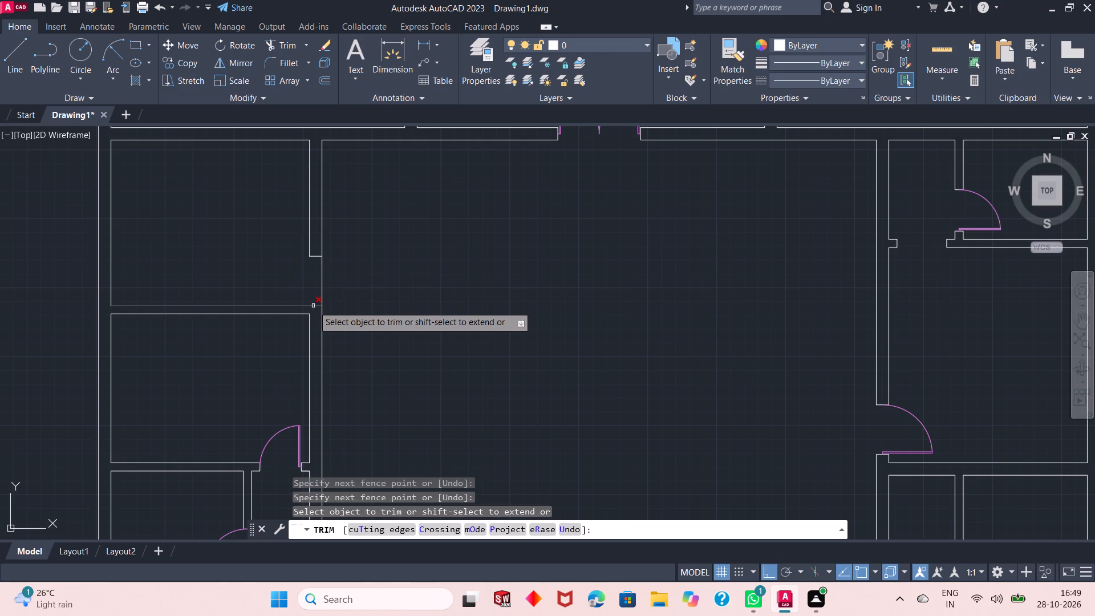
pyautogui.rightClick(392, 258)
pyautogui.click(403, 266)
pyautogui.scroll(-1, 335, 319)
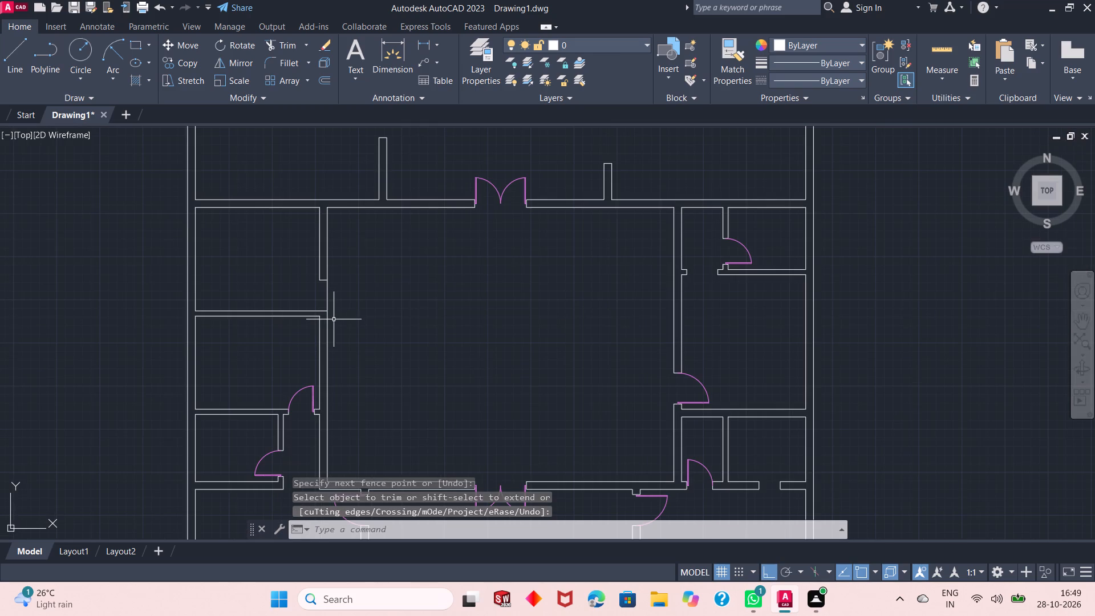
# Offset the south wall line of the northernmost room west of the central hall about 7'-6" and about 3'-6" south.
pyautogui.scroll(-1, 325, 301)
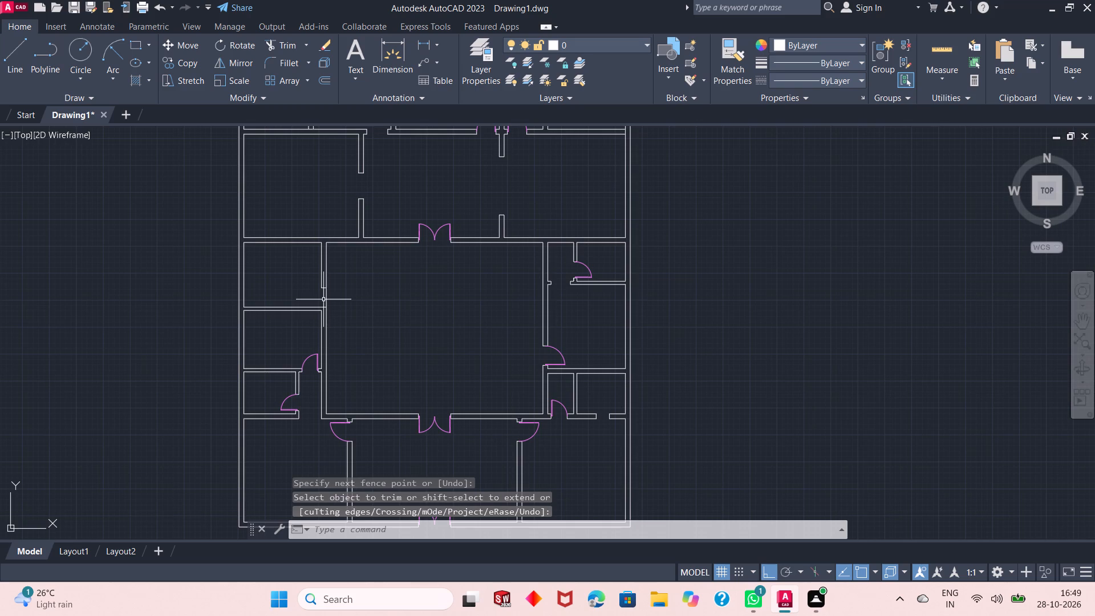
pyautogui.scroll(3, 326, 348)
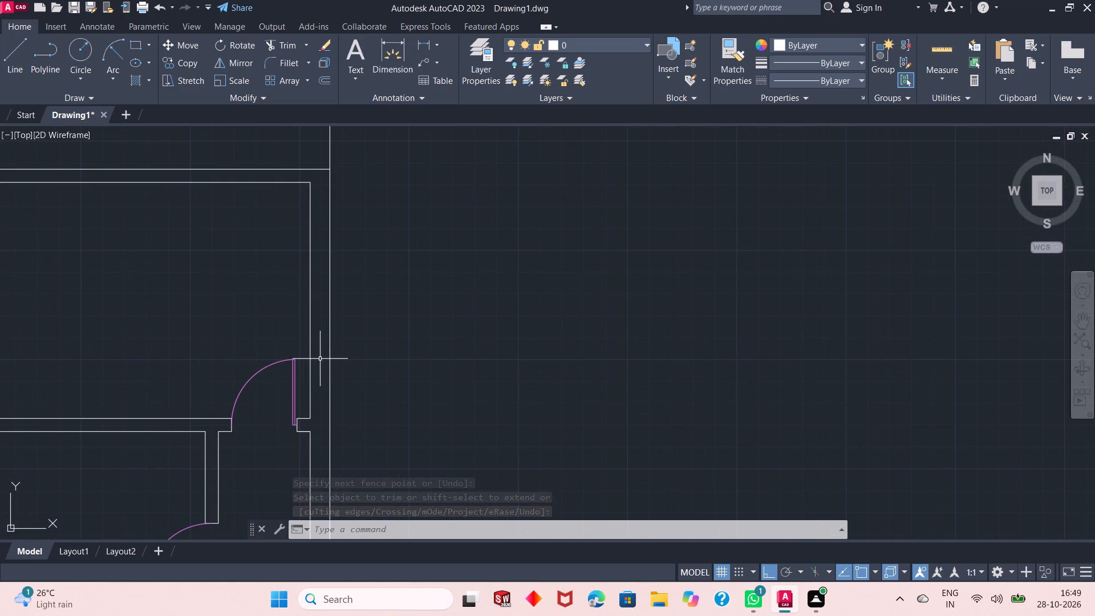
pyautogui.scroll(-1, 306, 334)
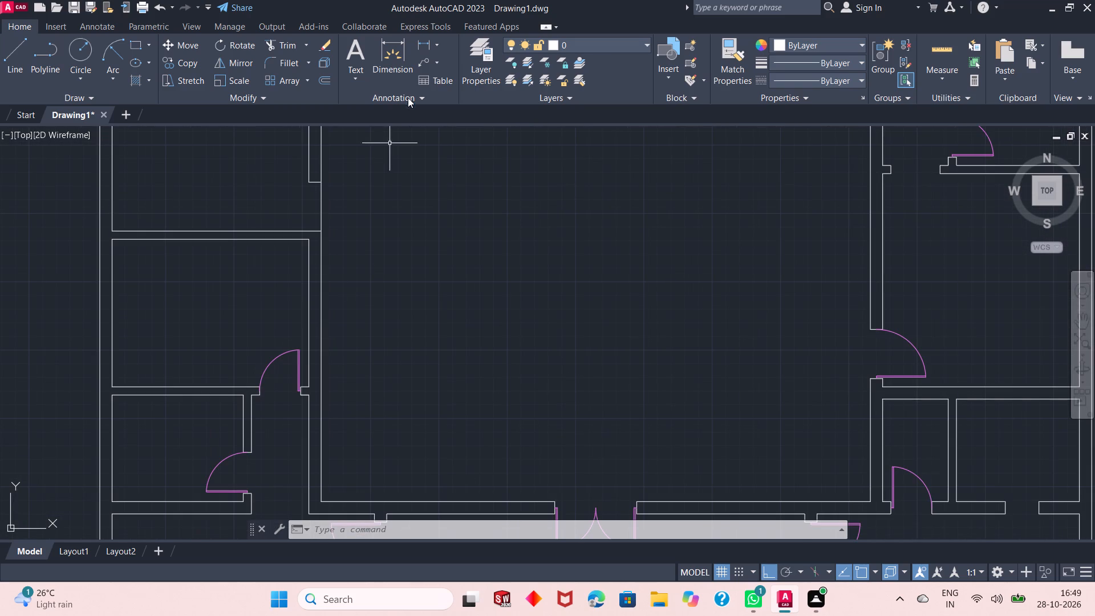
pyautogui.click(328, 78)
pyautogui.rightClick(361, 159)
pyautogui.click(384, 168)
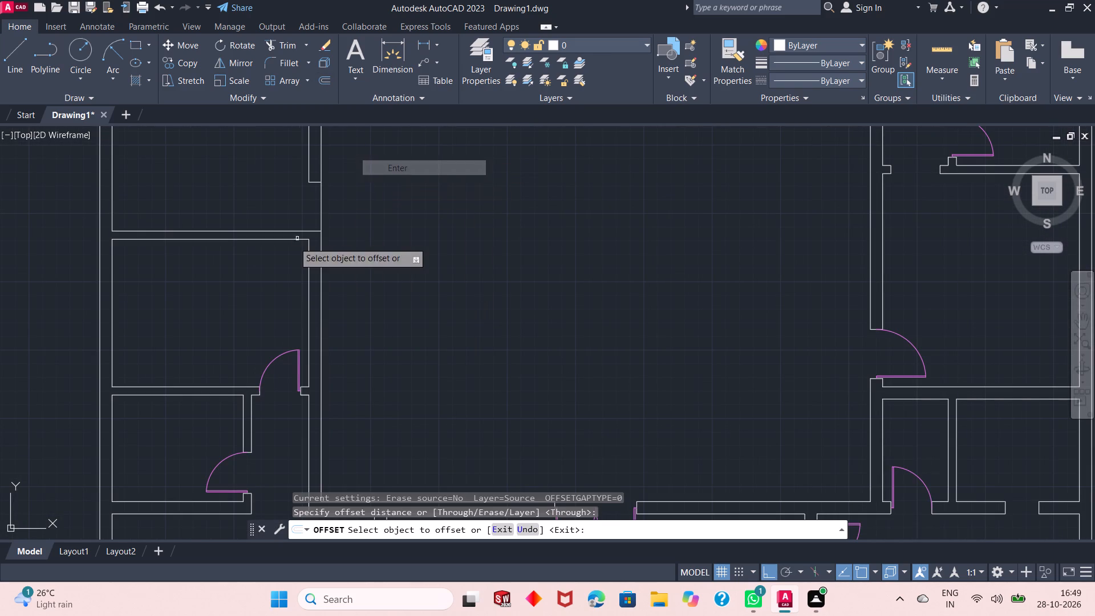
pyautogui.click(311, 230)
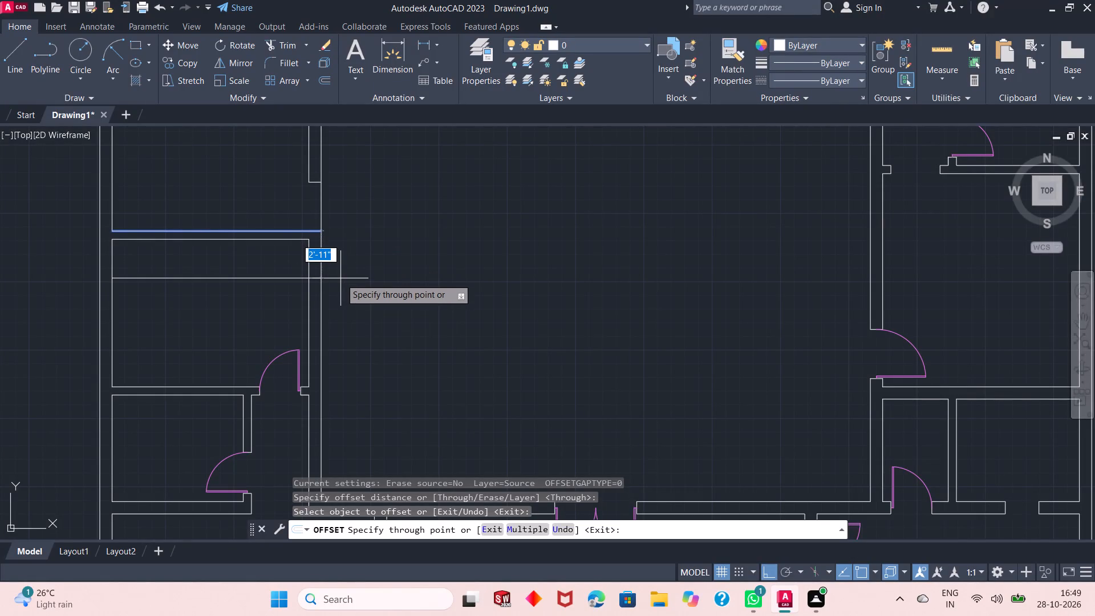
pyautogui.click(365, 352)
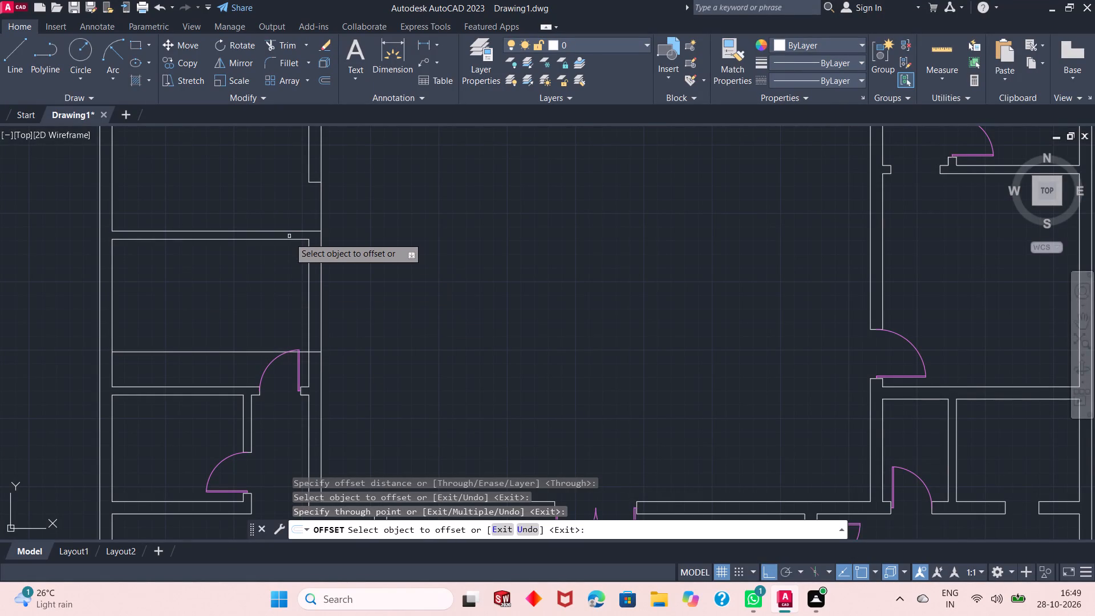
pyautogui.click(299, 232)
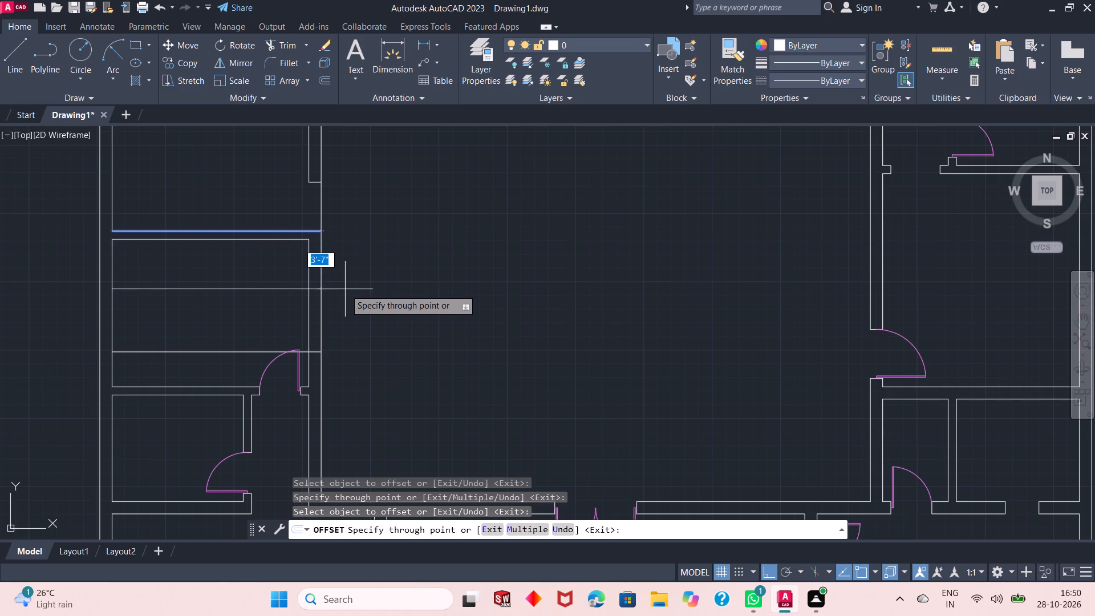
pyautogui.click(346, 287)
pyautogui.rightClick(354, 282)
pyautogui.click(378, 288)
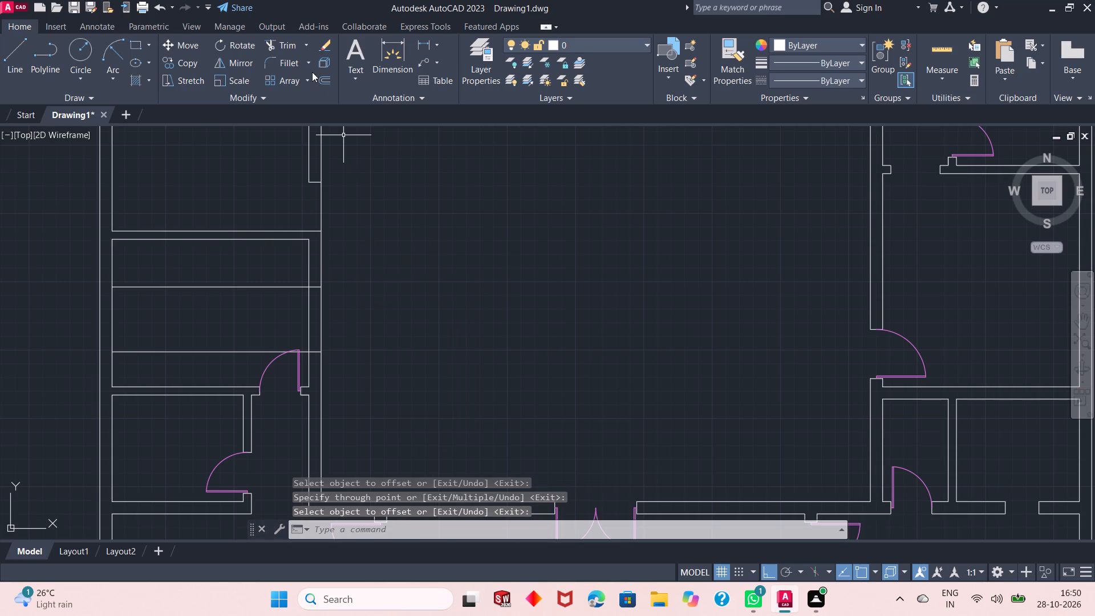
# Trim the two offset lines inside the room below and the hall wall faces between them, forming a jambed opening.
pyautogui.click(285, 50)
pyautogui.click(287, 278)
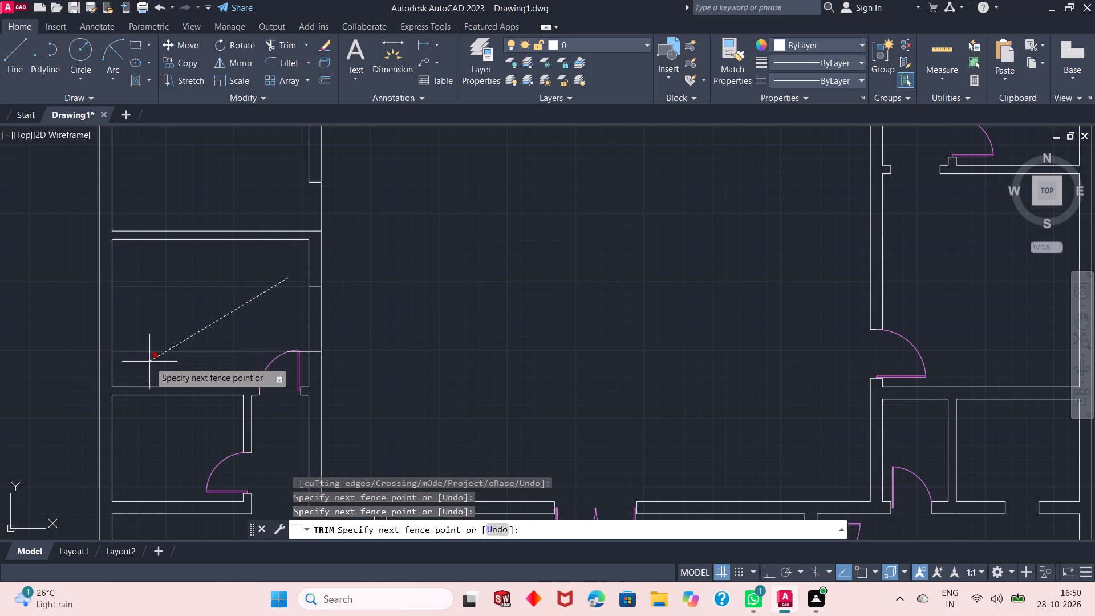
pyautogui.click(149, 362)
pyautogui.click(286, 326)
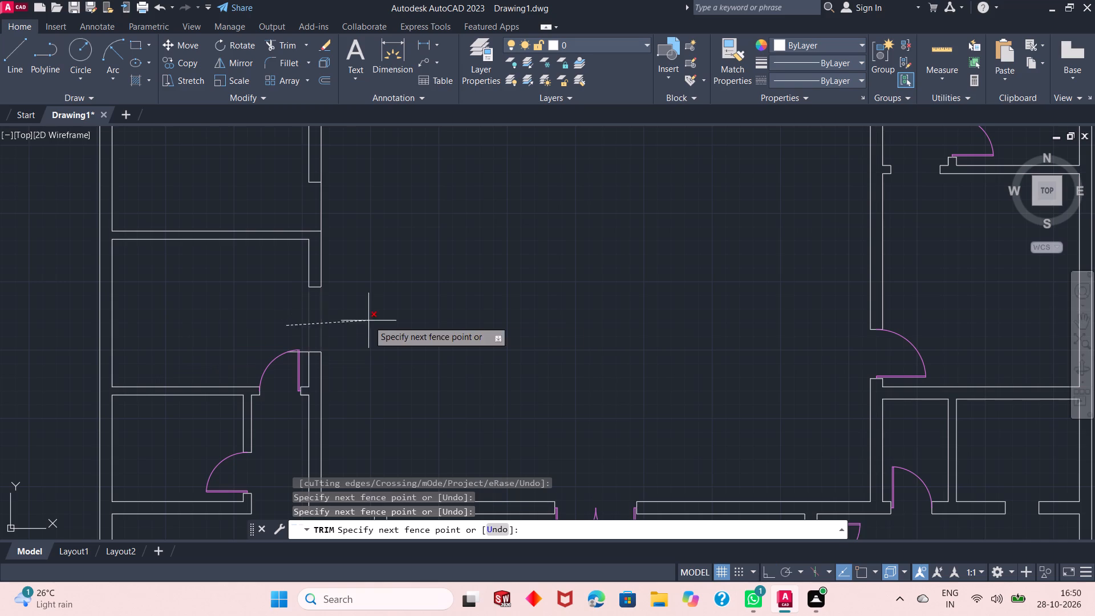
pyautogui.click(368, 321)
pyautogui.rightClick(368, 321)
pyautogui.click(395, 326)
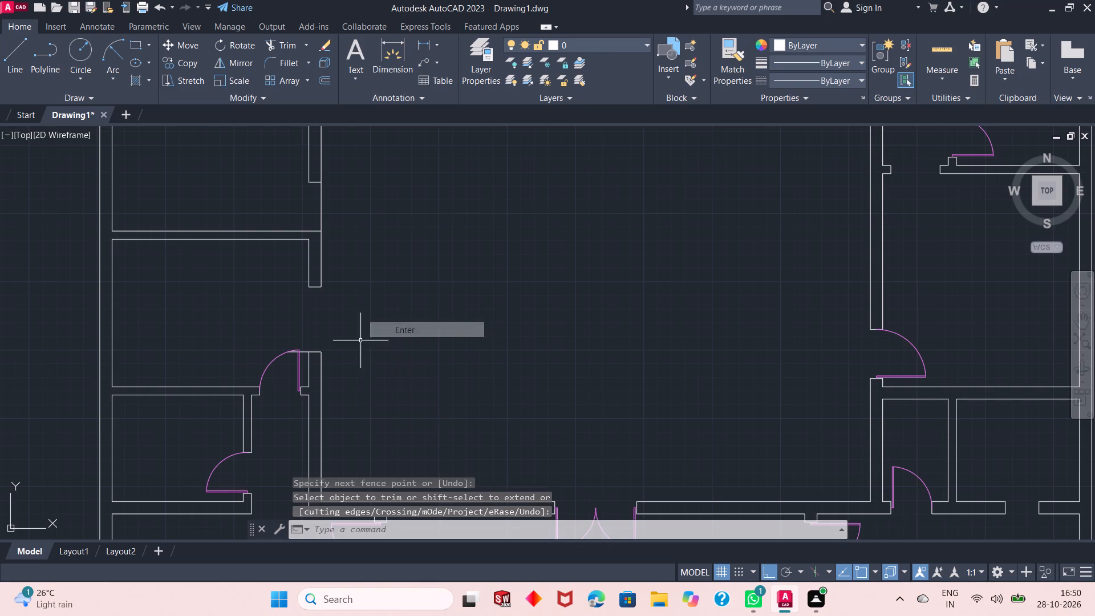
# Trim the leftover piece of the opening's south jamb line that crosses the neighbouring door leaf, back to the wall face.
pyautogui.scroll(3, 294, 376)
pyautogui.click(281, 41)
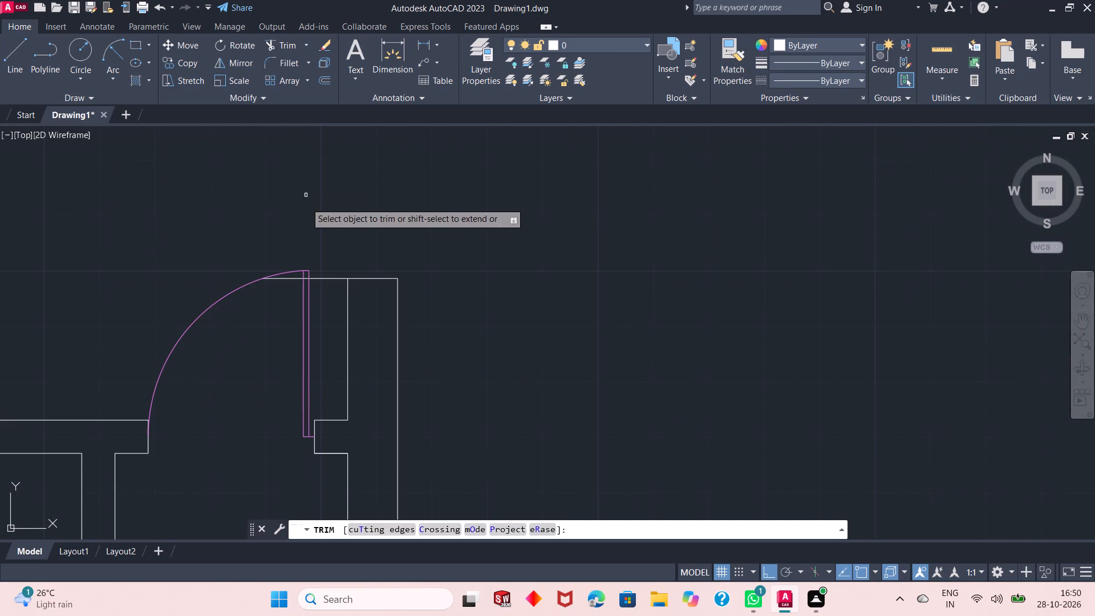
pyautogui.click(289, 281)
pyautogui.click(295, 277)
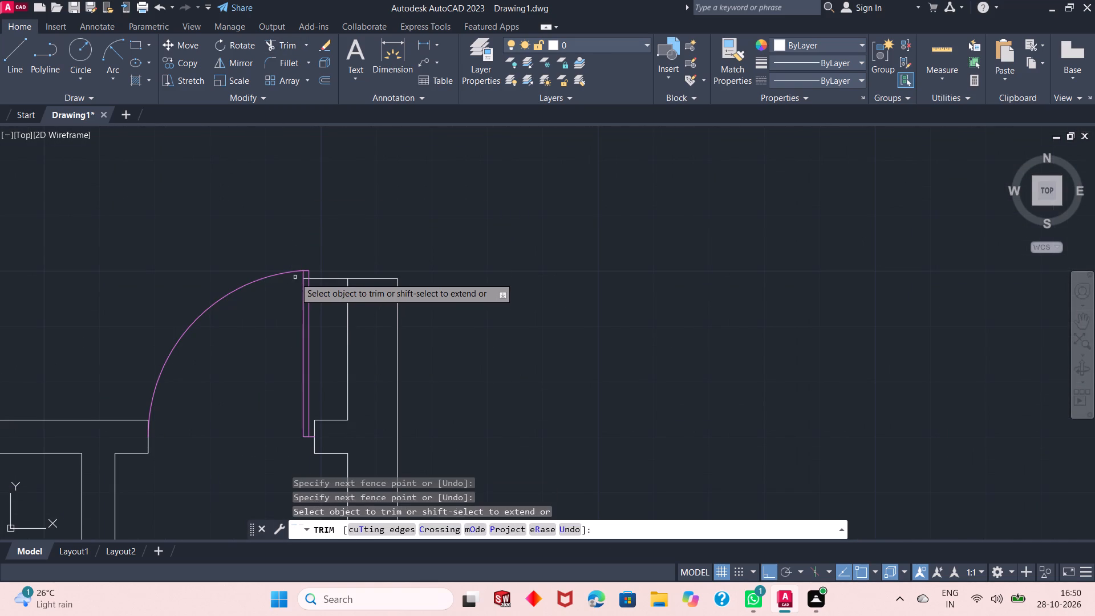
pyautogui.scroll(3, 297, 277)
pyautogui.click(331, 278)
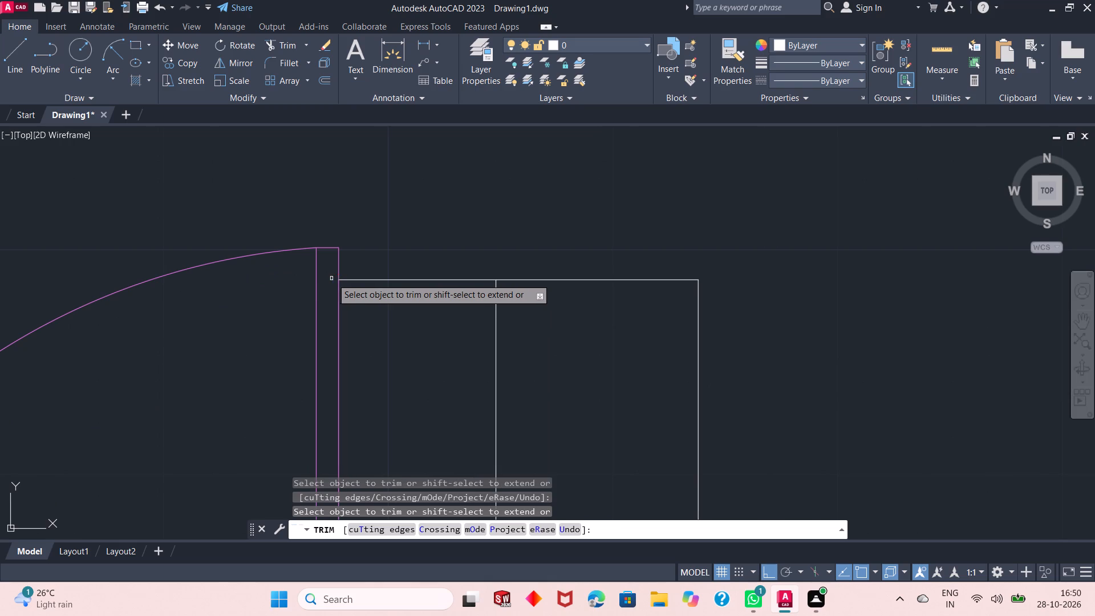
pyautogui.click(349, 281)
pyautogui.rightClick(355, 264)
pyautogui.click(369, 263)
pyautogui.scroll(-2, 249, 229)
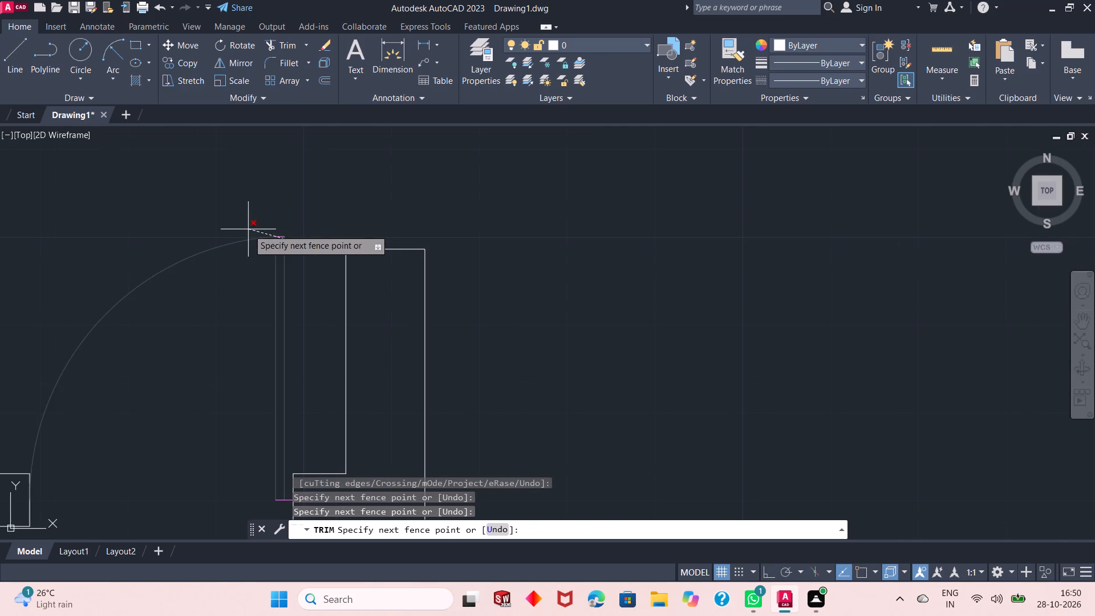
pyautogui.rightClick(305, 202)
pyautogui.click(315, 207)
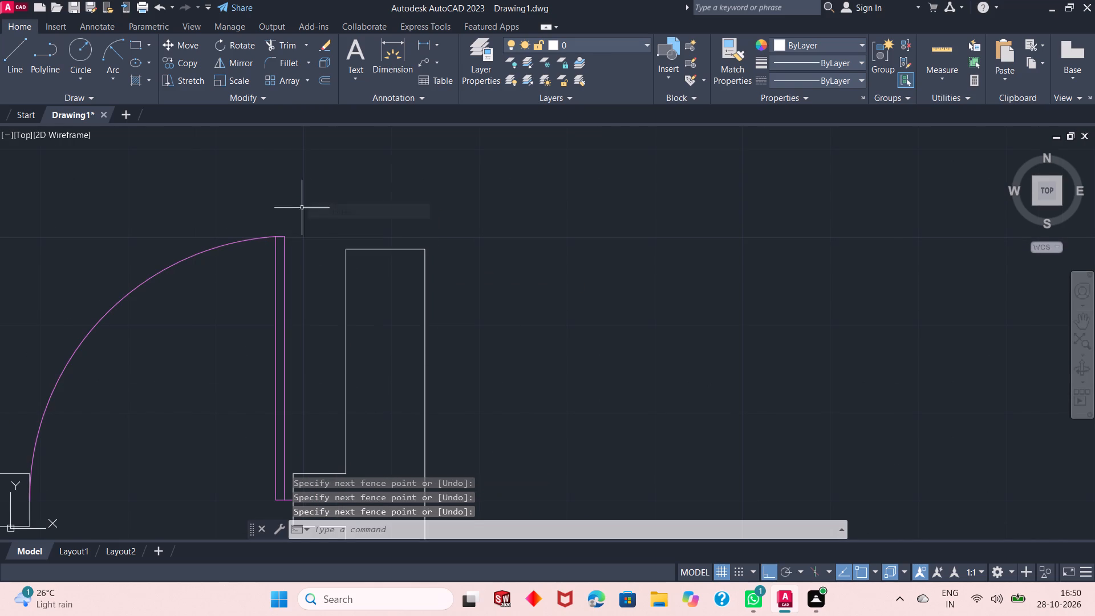
# Examine the whole floor plan for its walls, openings and door symbols.
pyautogui.scroll(-2, 302, 208)
pyautogui.scroll(-2, 279, 362)
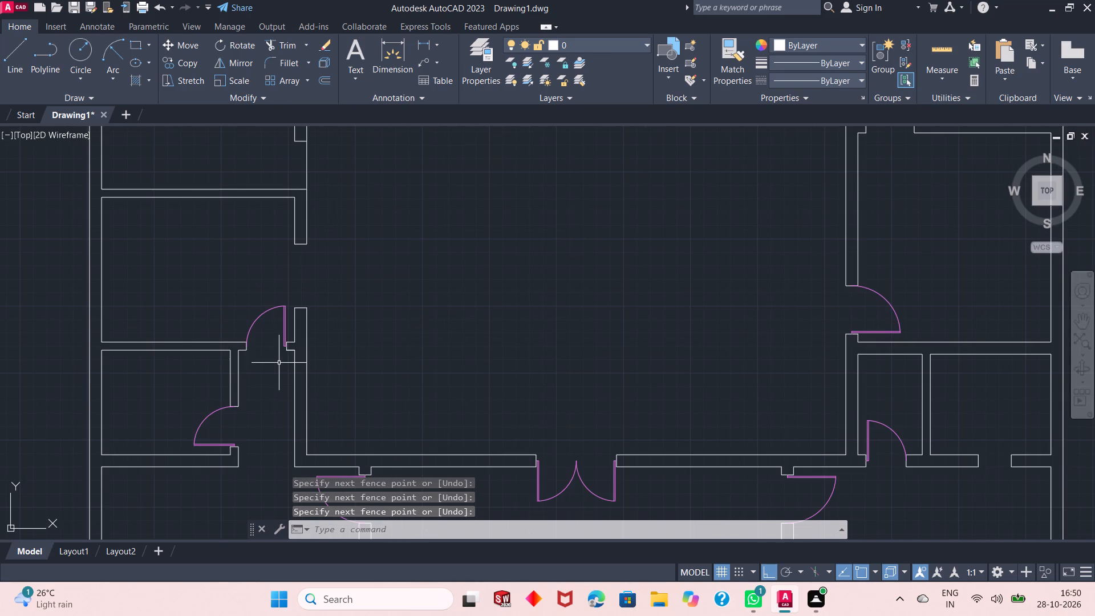
pyautogui.scroll(-1, 276, 288)
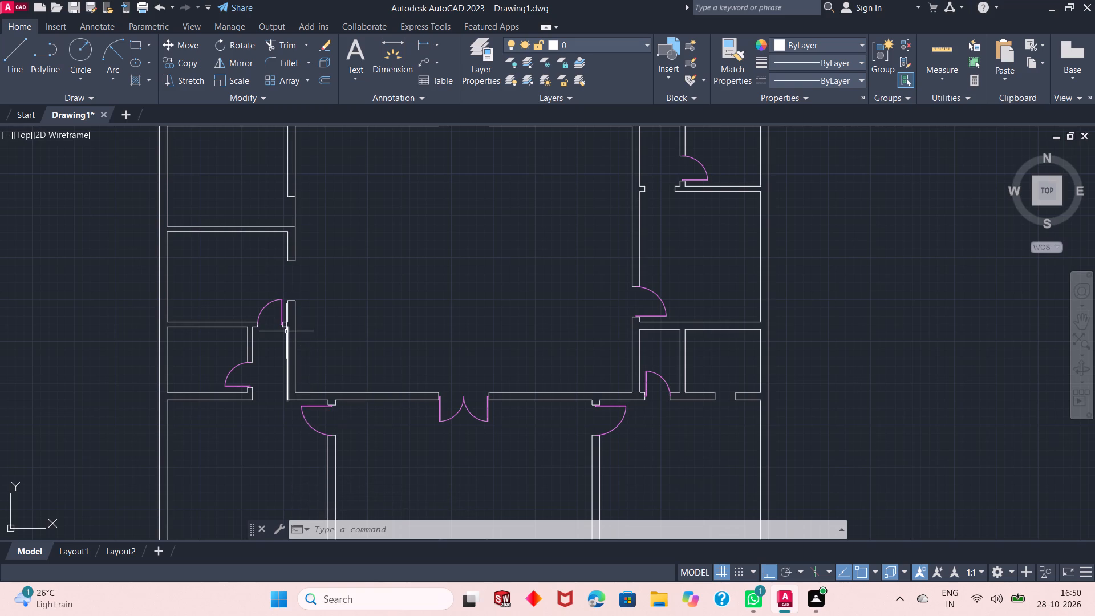
pyautogui.scroll(-2, 274, 394)
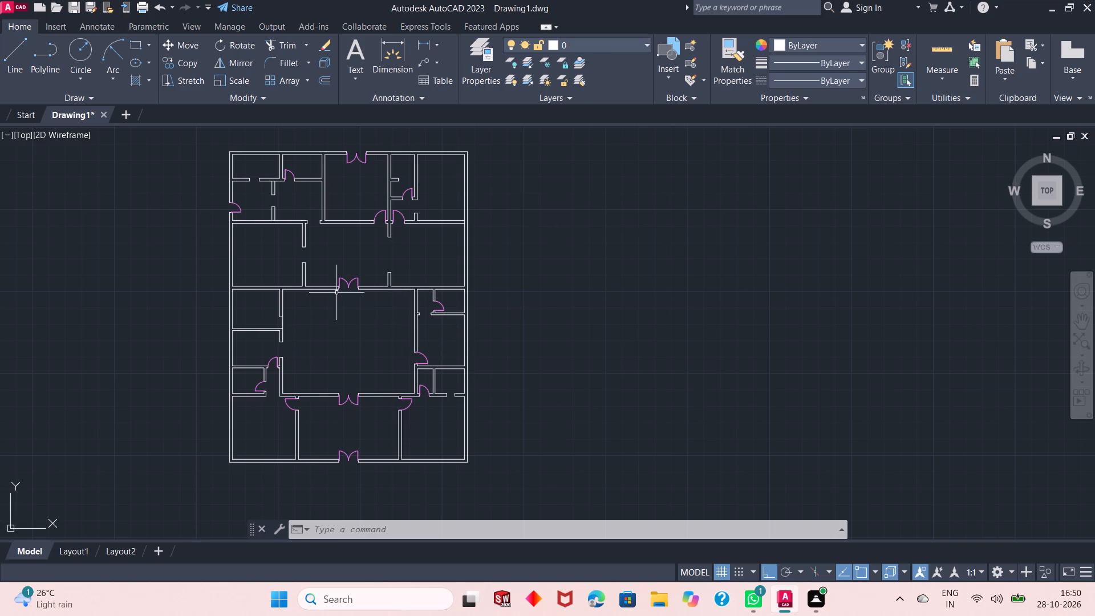
pyautogui.scroll(-1, 333, 337)
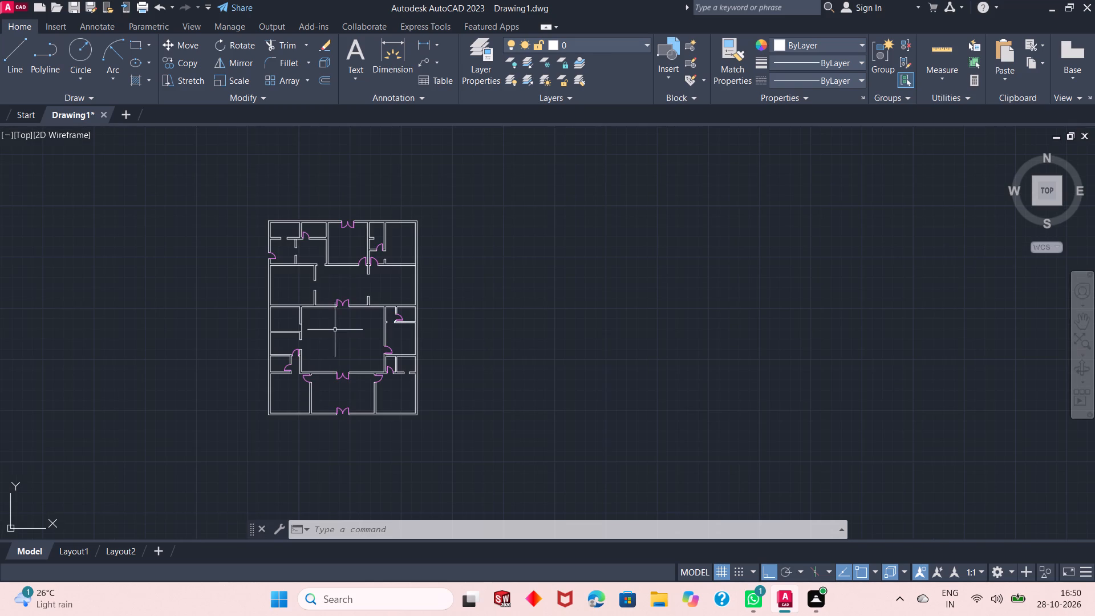
pyautogui.scroll(1, 362, 236)
pyautogui.scroll(1, 275, 224)
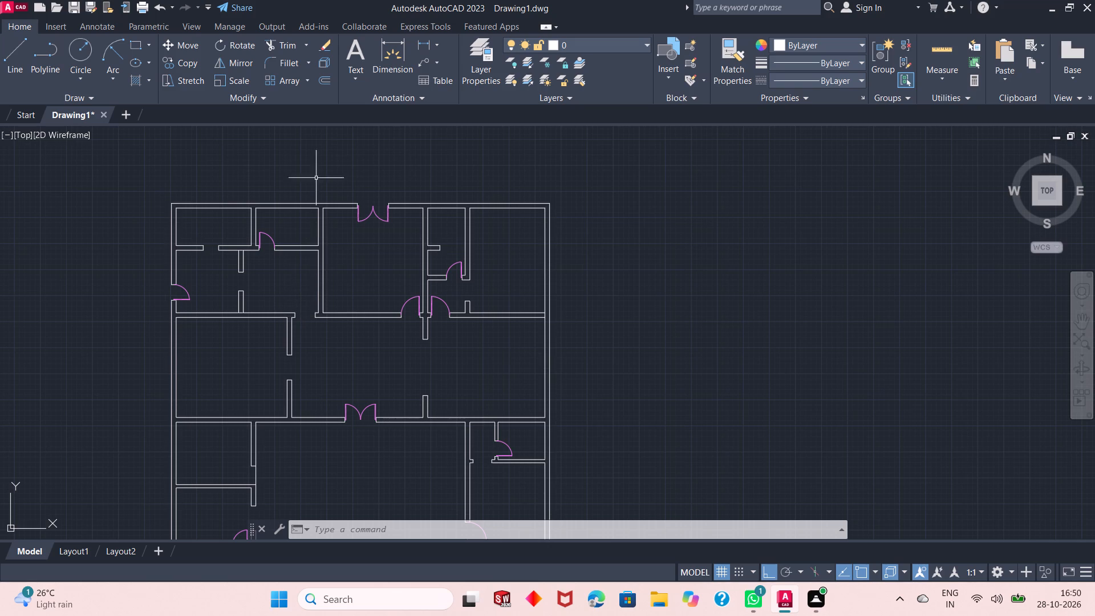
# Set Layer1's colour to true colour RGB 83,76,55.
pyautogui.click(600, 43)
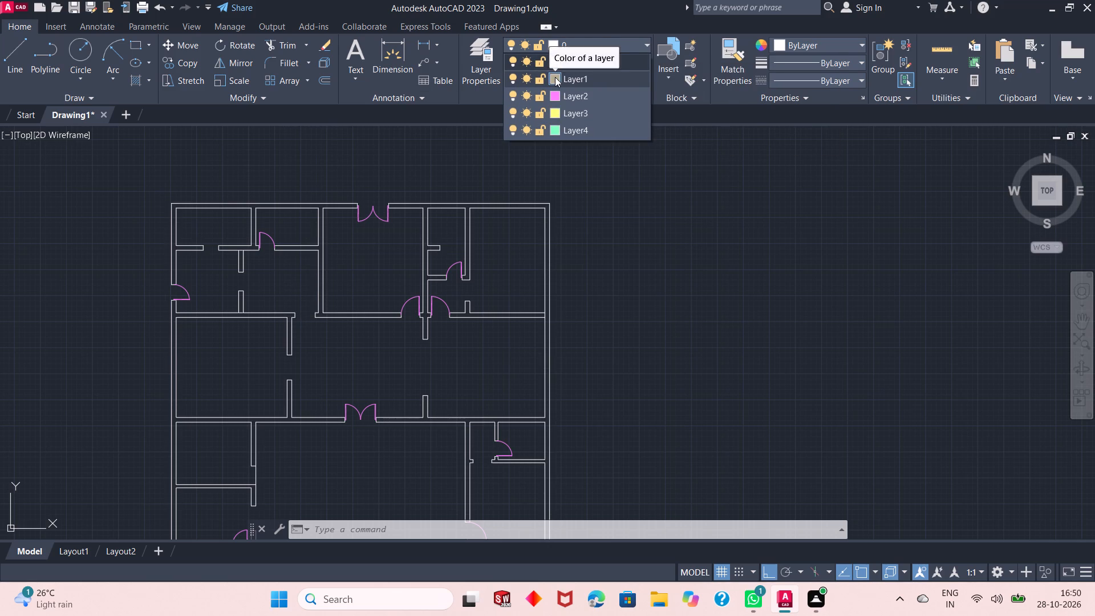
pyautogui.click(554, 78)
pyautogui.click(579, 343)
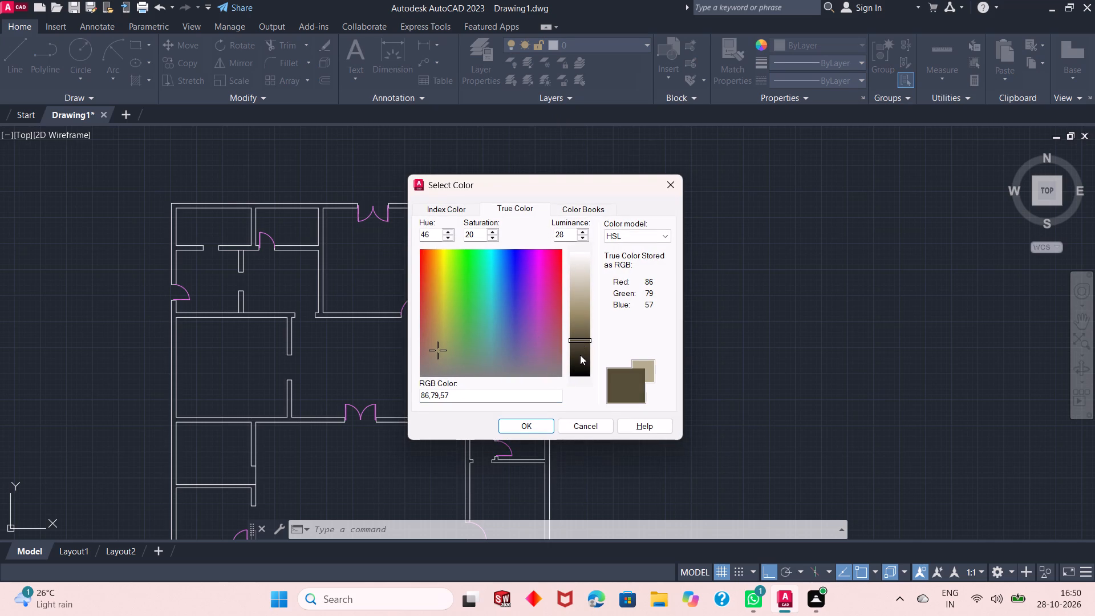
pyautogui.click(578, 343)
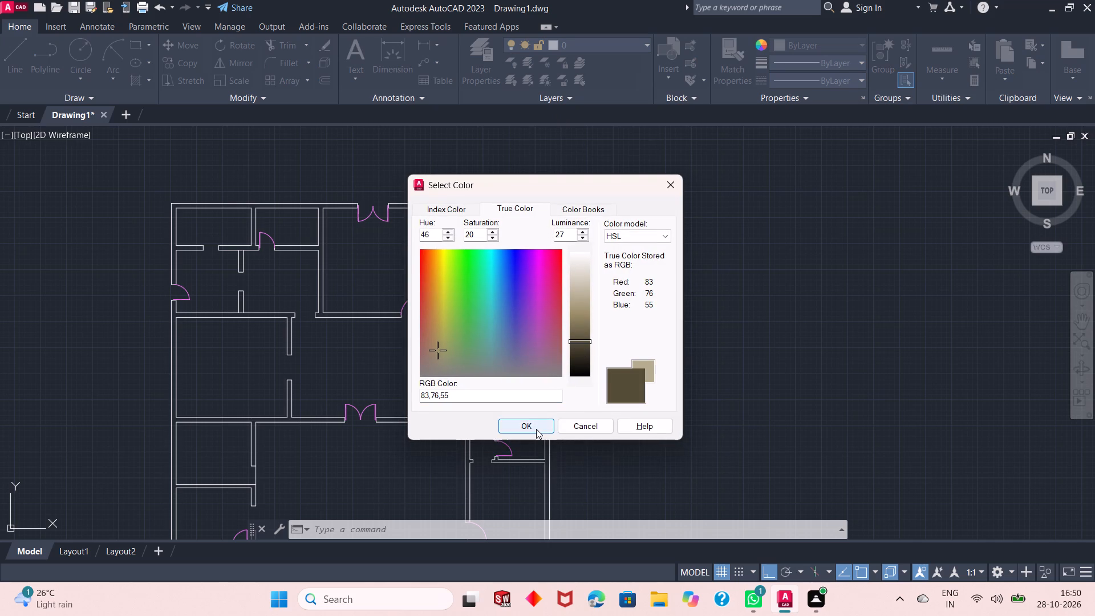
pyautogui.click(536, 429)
# Start the Line command and make Layer1 the current layer.
pyautogui.click(10, 54)
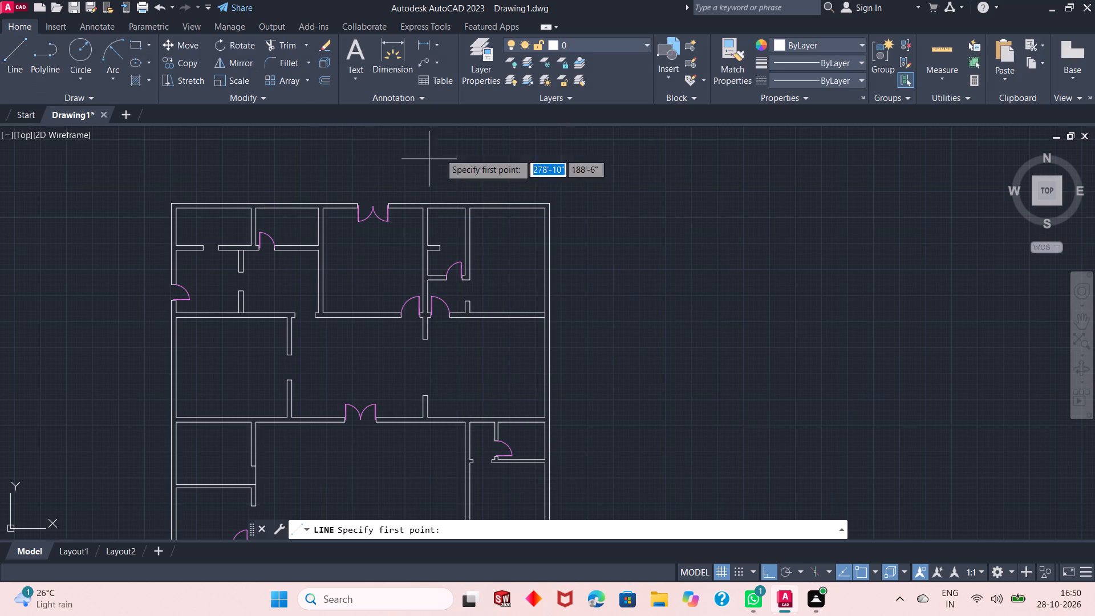
pyautogui.click(583, 50)
pyautogui.click(587, 82)
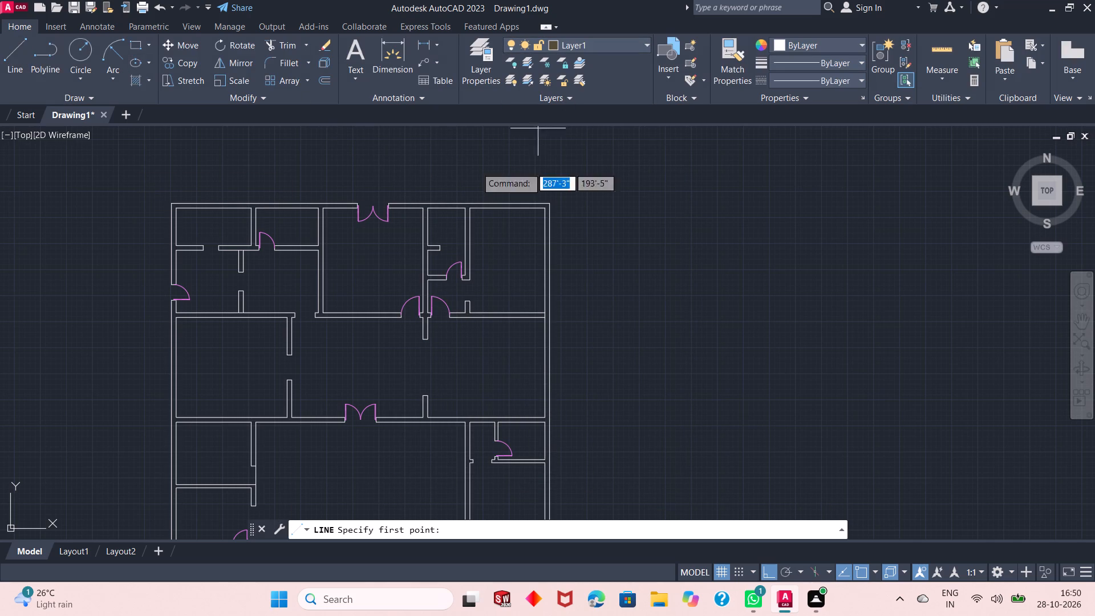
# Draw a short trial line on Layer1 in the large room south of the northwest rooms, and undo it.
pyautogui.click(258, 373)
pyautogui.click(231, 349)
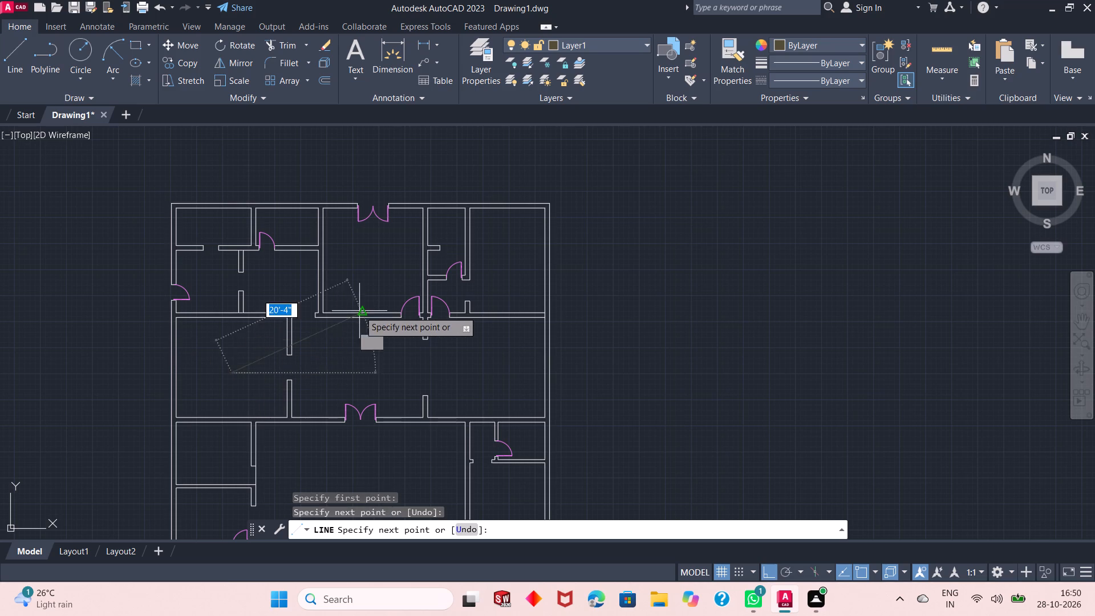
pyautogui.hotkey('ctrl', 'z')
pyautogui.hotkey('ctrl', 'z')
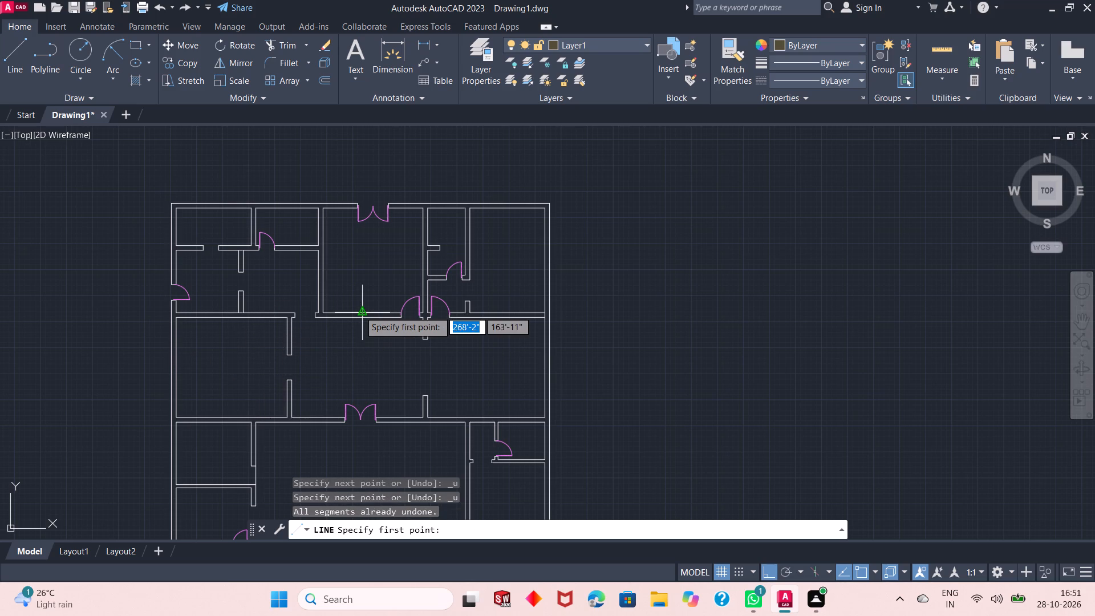
# Set Layer1's colour to the lighter beige true colour RGB 194,186,163 and leave the Line command without drawing.
pyautogui.click(549, 47)
pyautogui.click(557, 83)
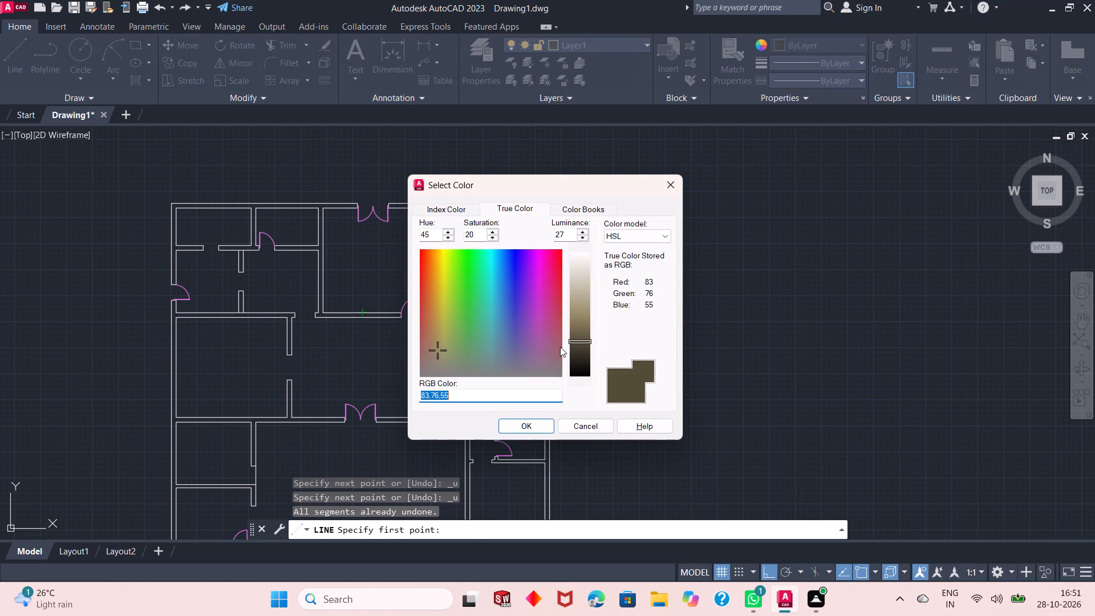
pyautogui.click(582, 321)
pyautogui.click(579, 310)
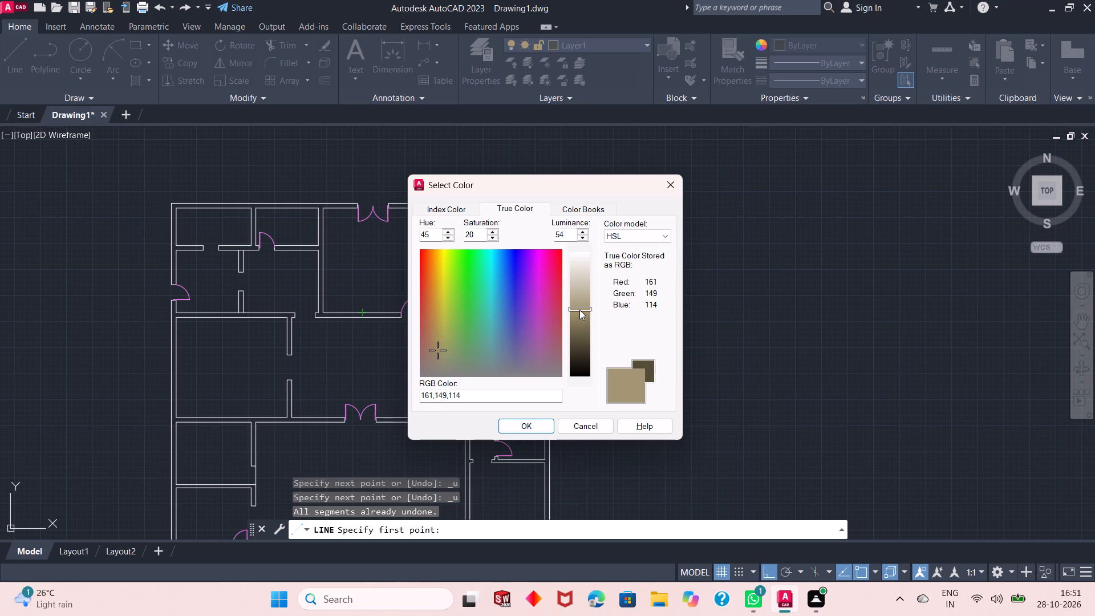
pyautogui.click(582, 275)
pyautogui.click(582, 286)
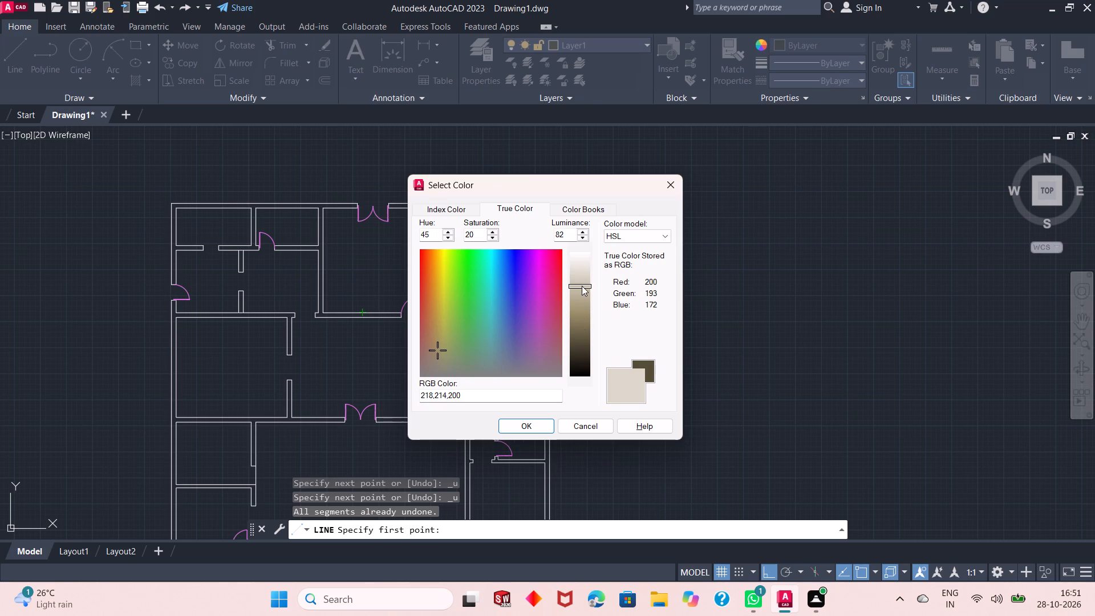
pyautogui.click(581, 291)
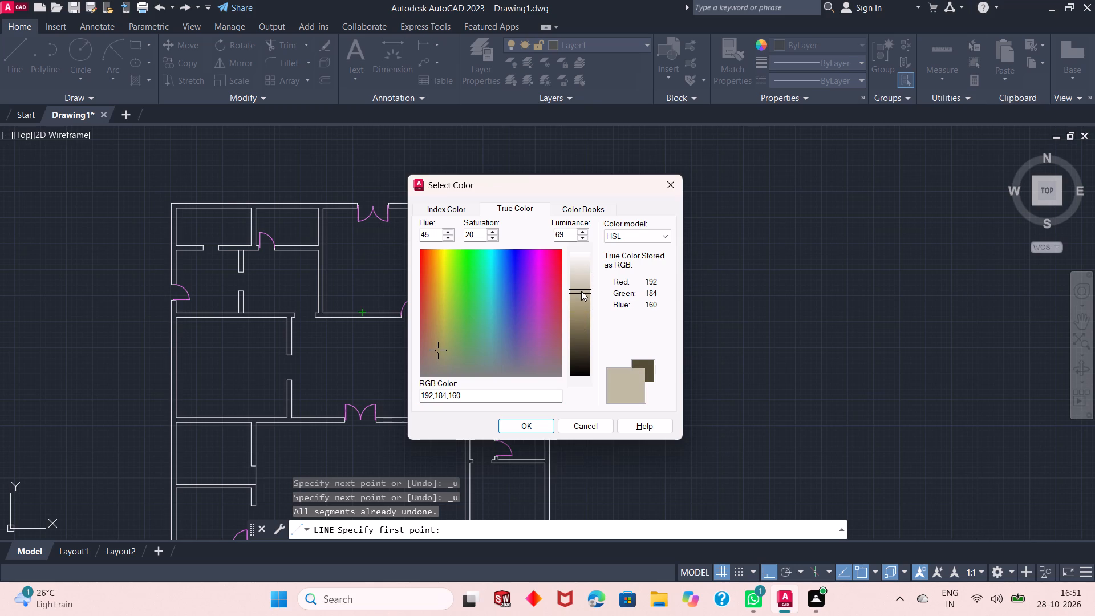
pyautogui.click(581, 289)
pyautogui.click(525, 424)
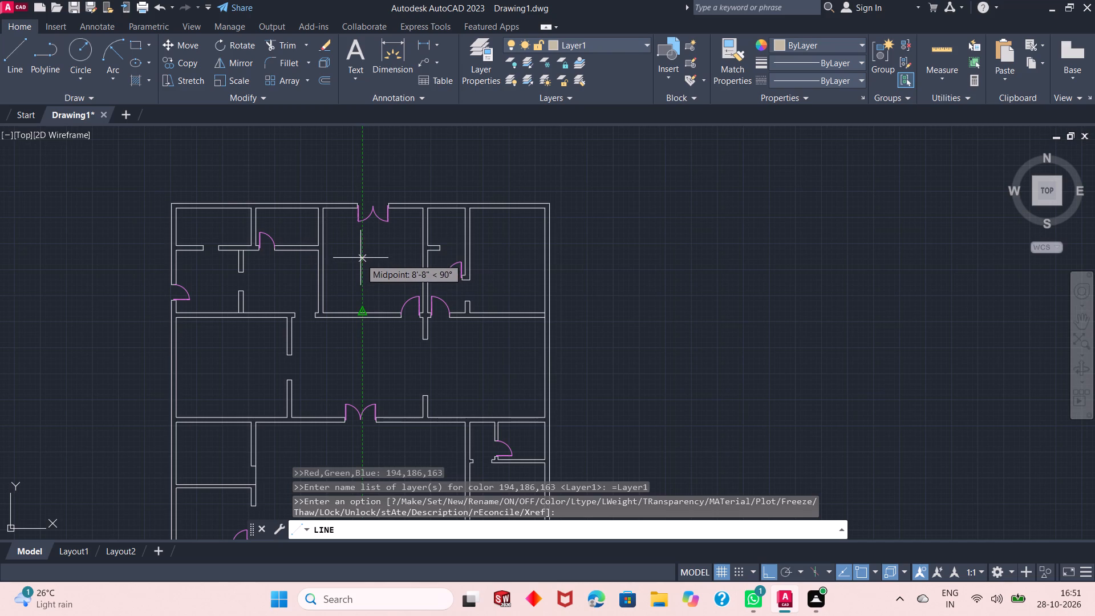
pyautogui.click(360, 258)
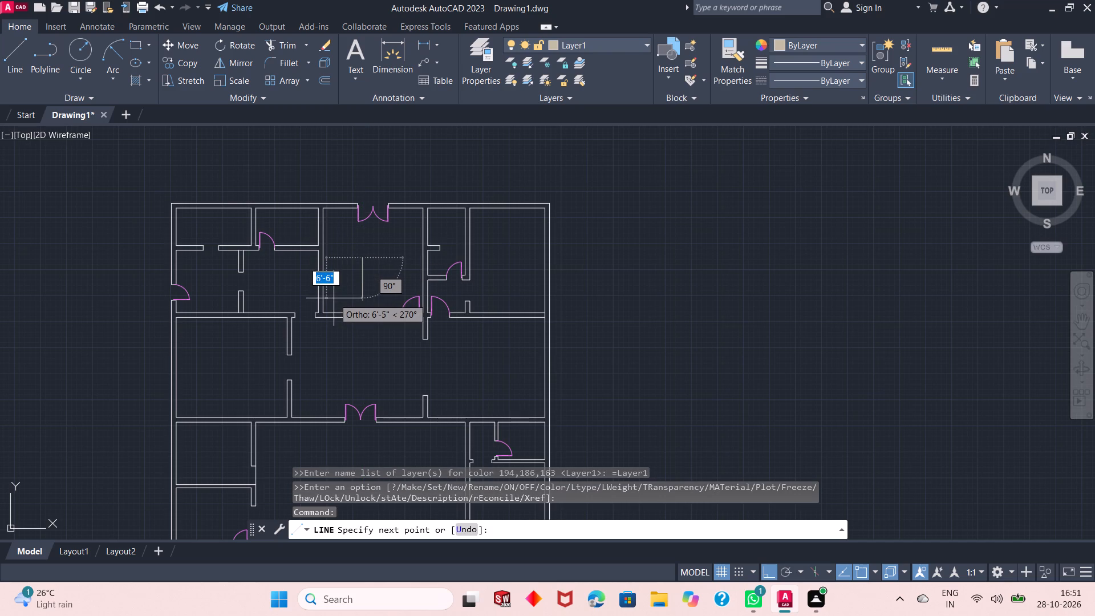
pyautogui.press('Escape')
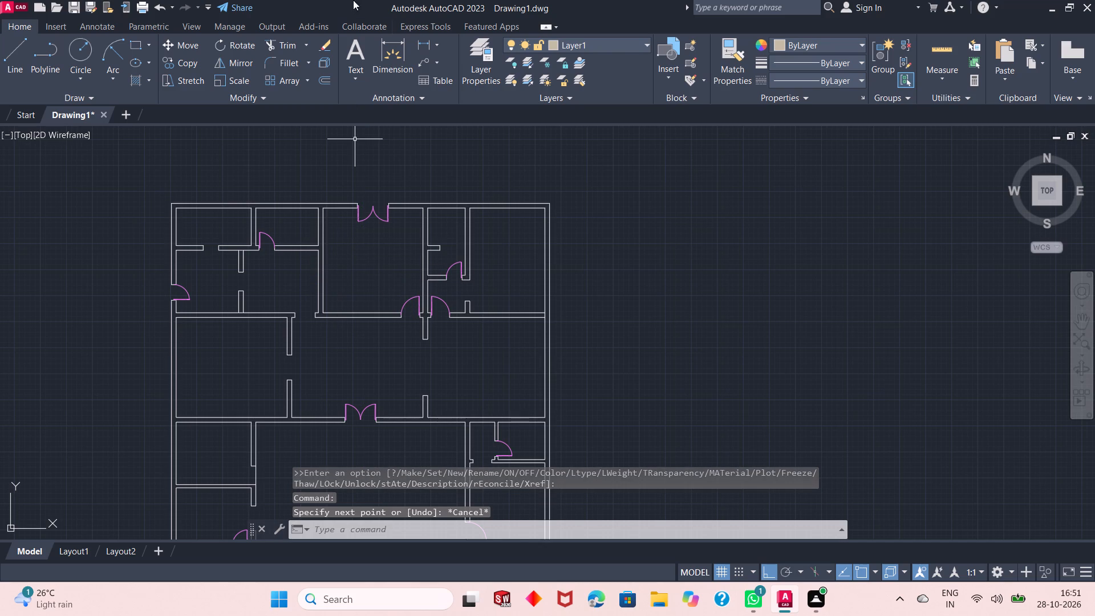
# Set Layer1's colour to the purple true colour RGB 186,134,223.
pyautogui.click(552, 40)
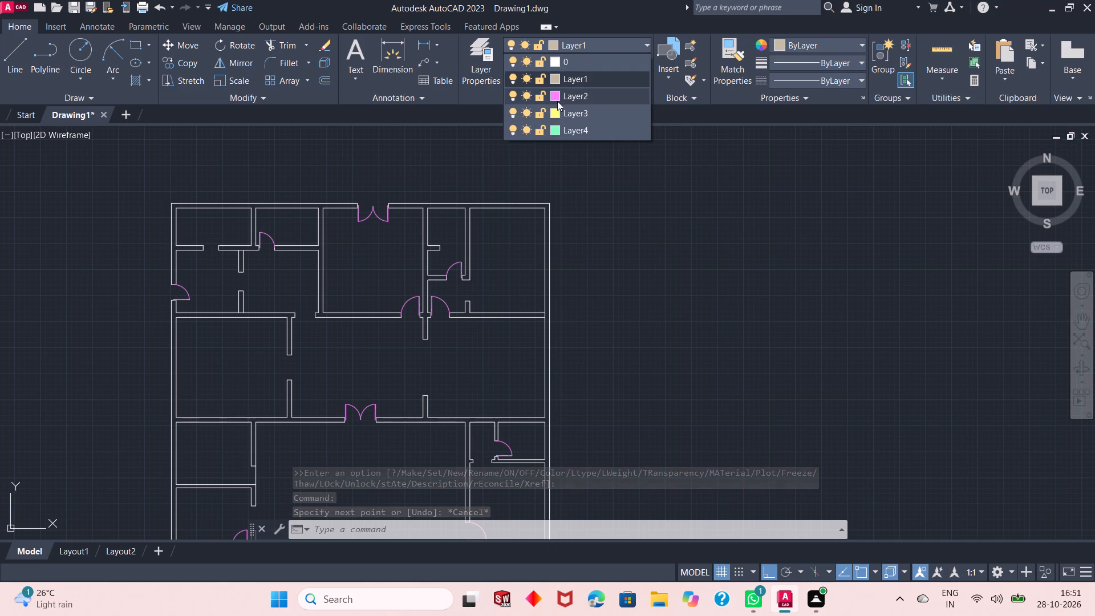
pyautogui.click(555, 82)
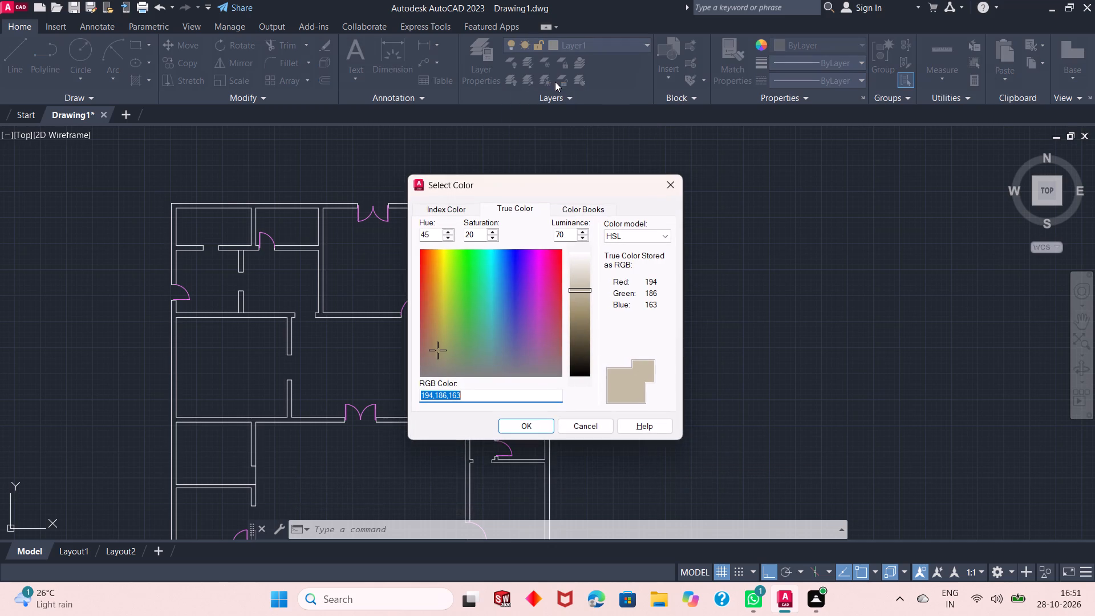
pyautogui.click(529, 302)
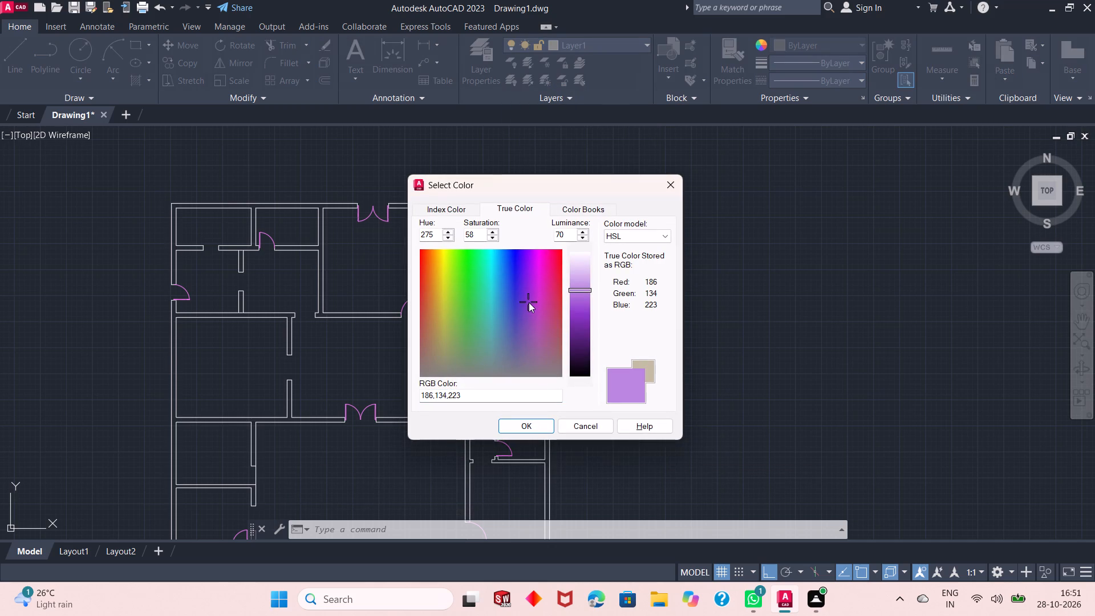
pyautogui.click(528, 430)
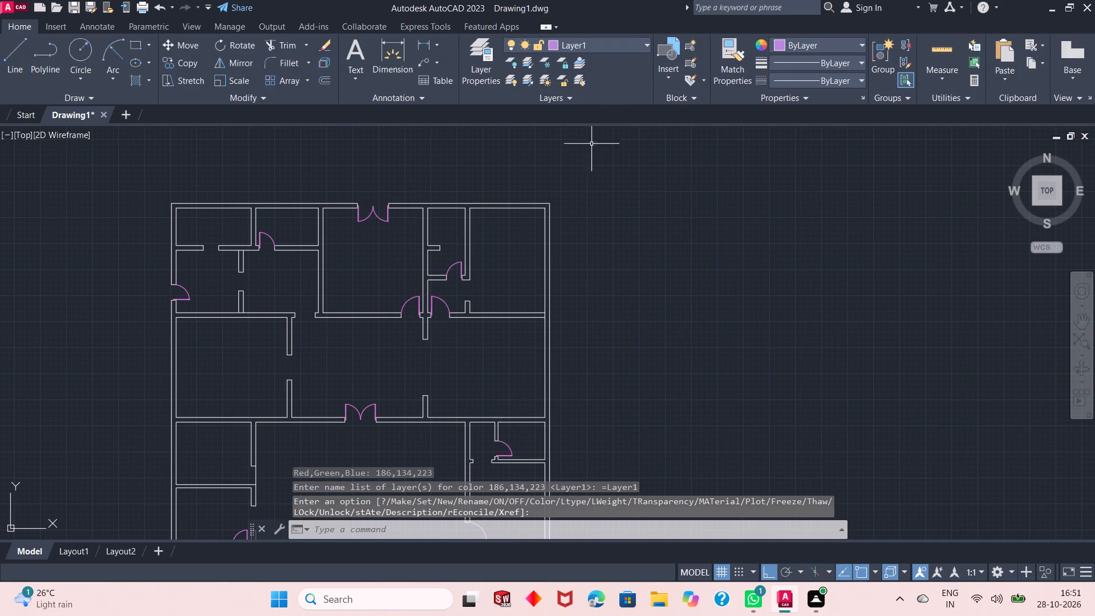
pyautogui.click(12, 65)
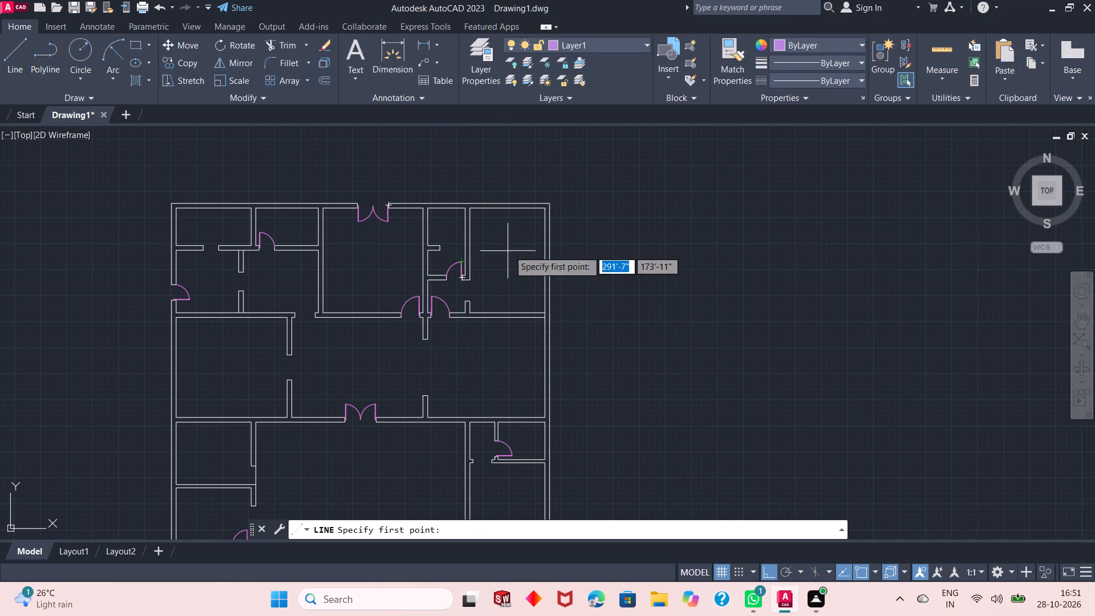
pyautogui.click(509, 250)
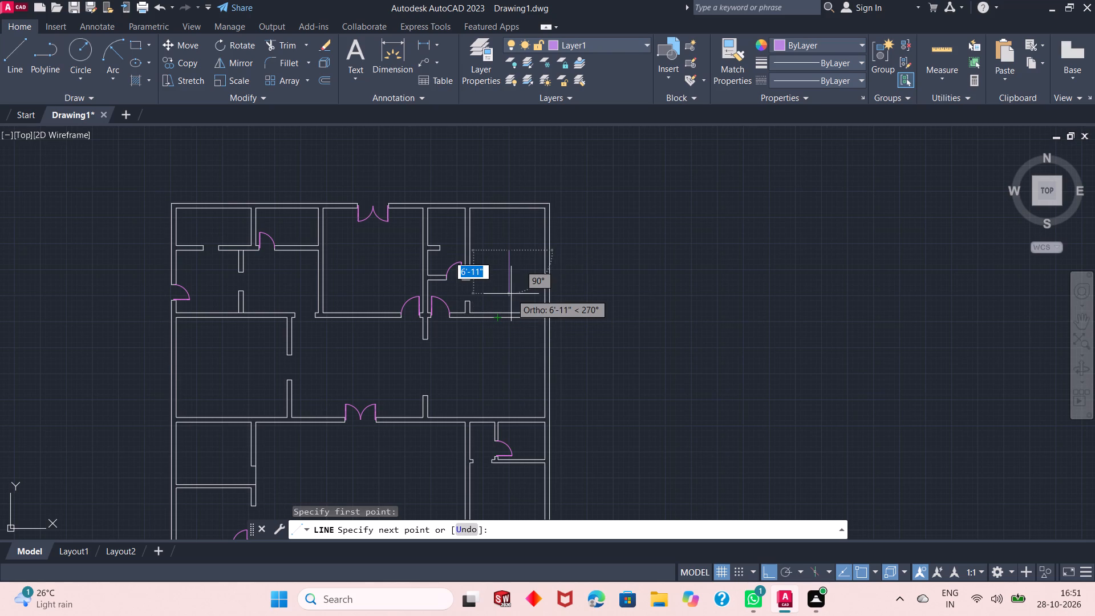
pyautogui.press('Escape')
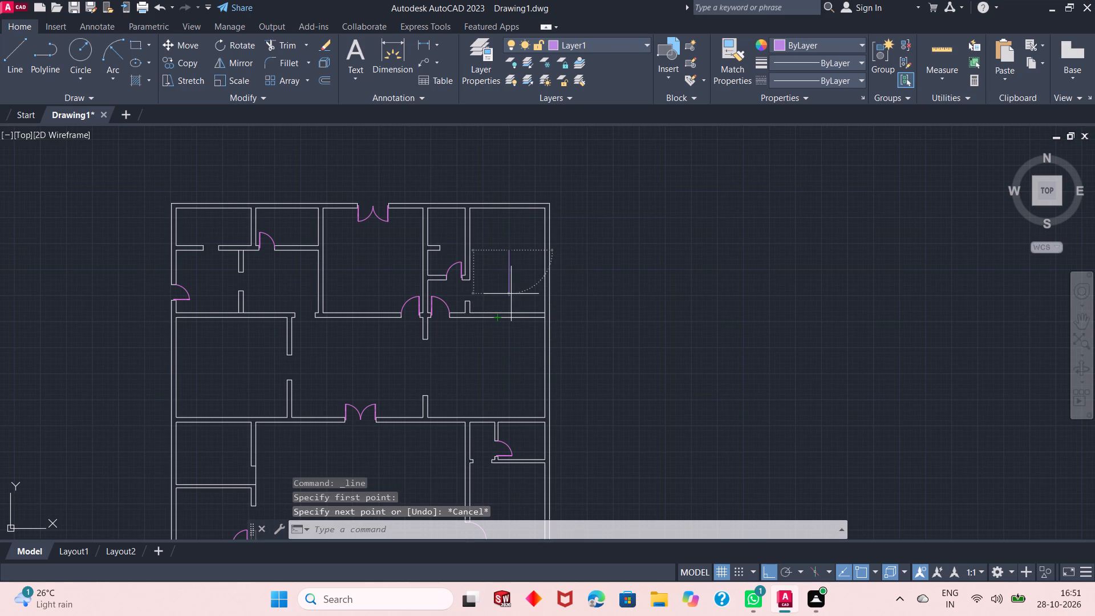
# With Layer3 current, draw a rectangle about 2'-2" by 3'-1" from the inner northwest corner of the room with the west exterior door.
pyautogui.click(551, 42)
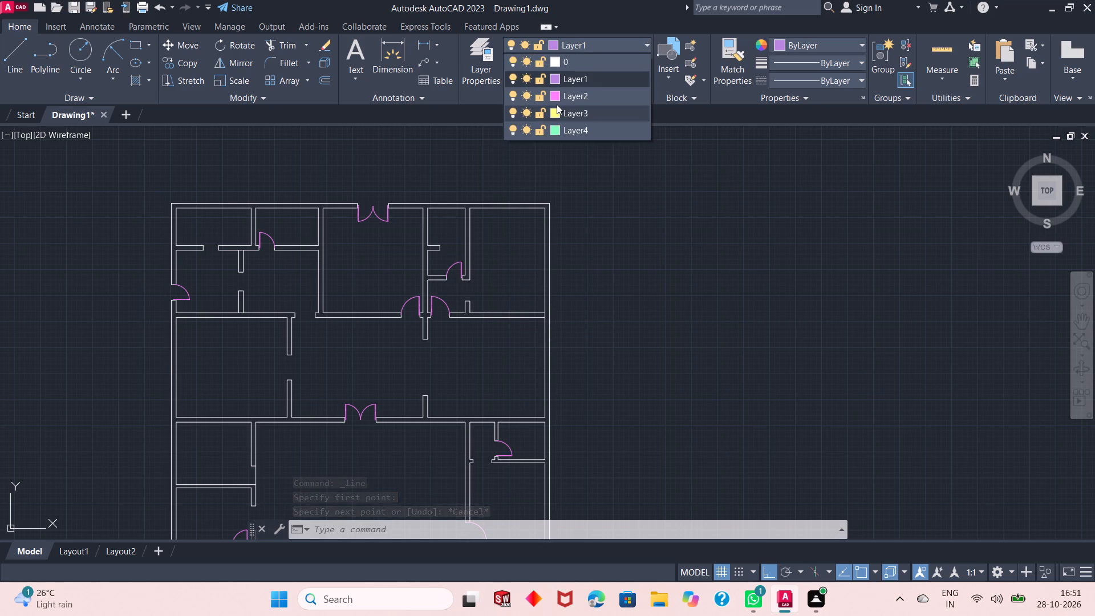
pyautogui.click(577, 112)
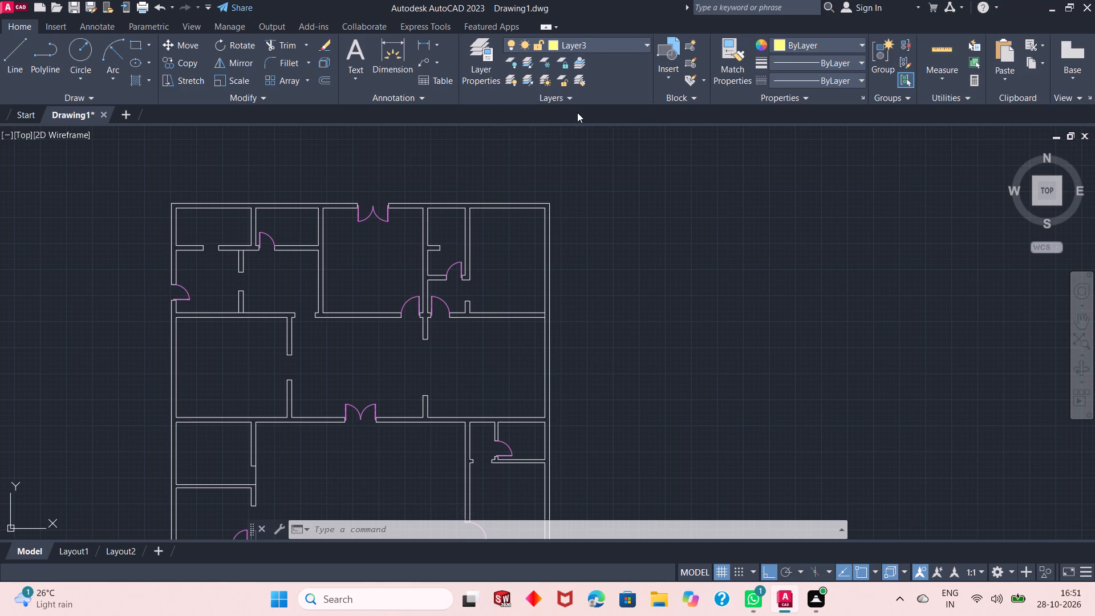
pyautogui.scroll(1, 128, 247)
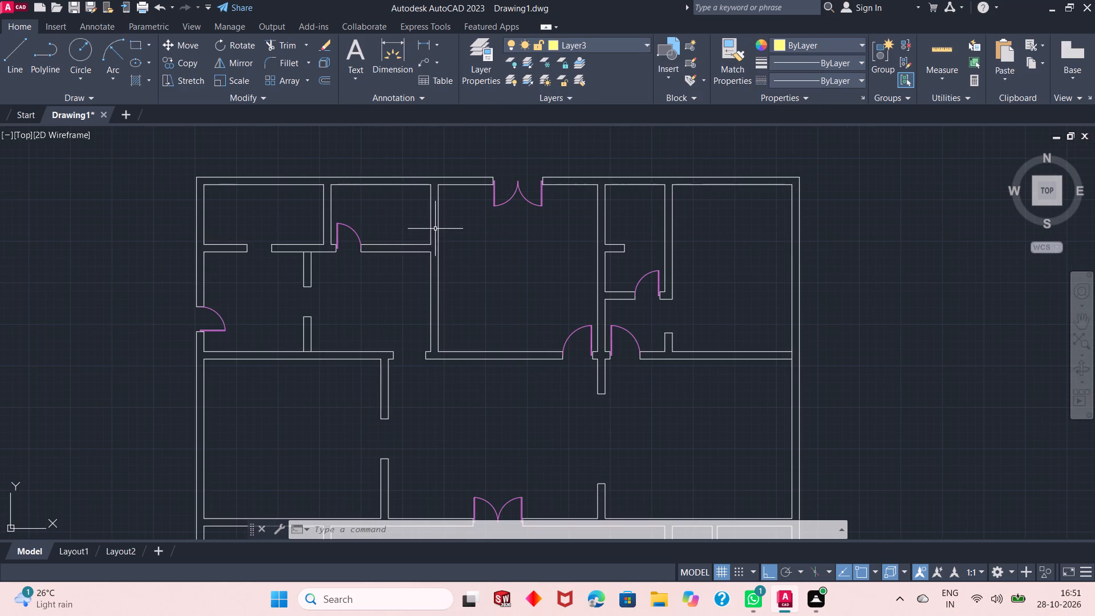
pyautogui.scroll(-1, 409, 244)
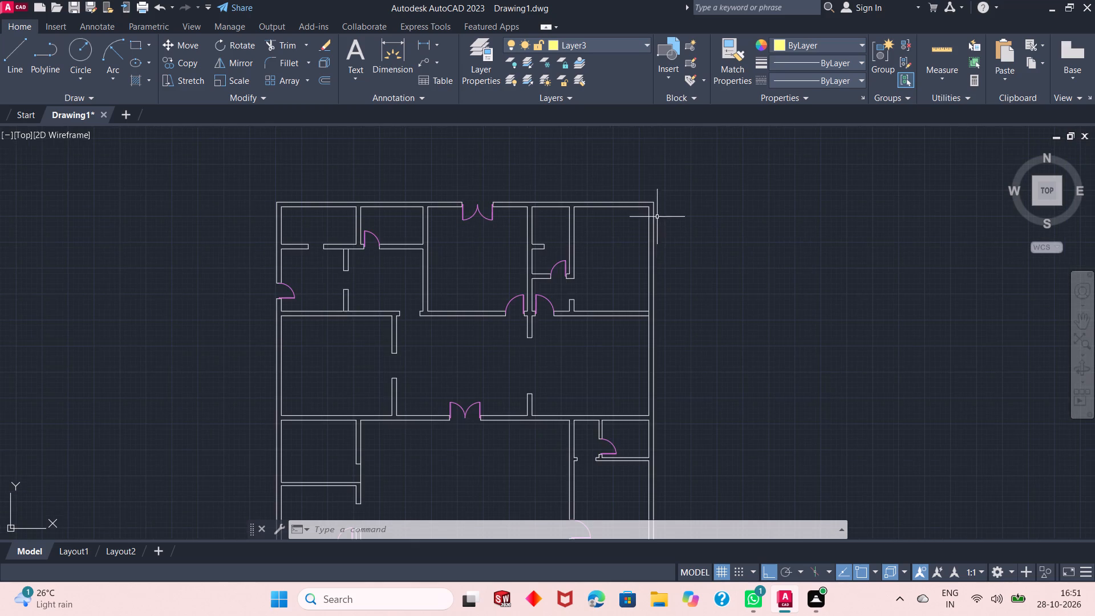
pyautogui.scroll(1, 656, 215)
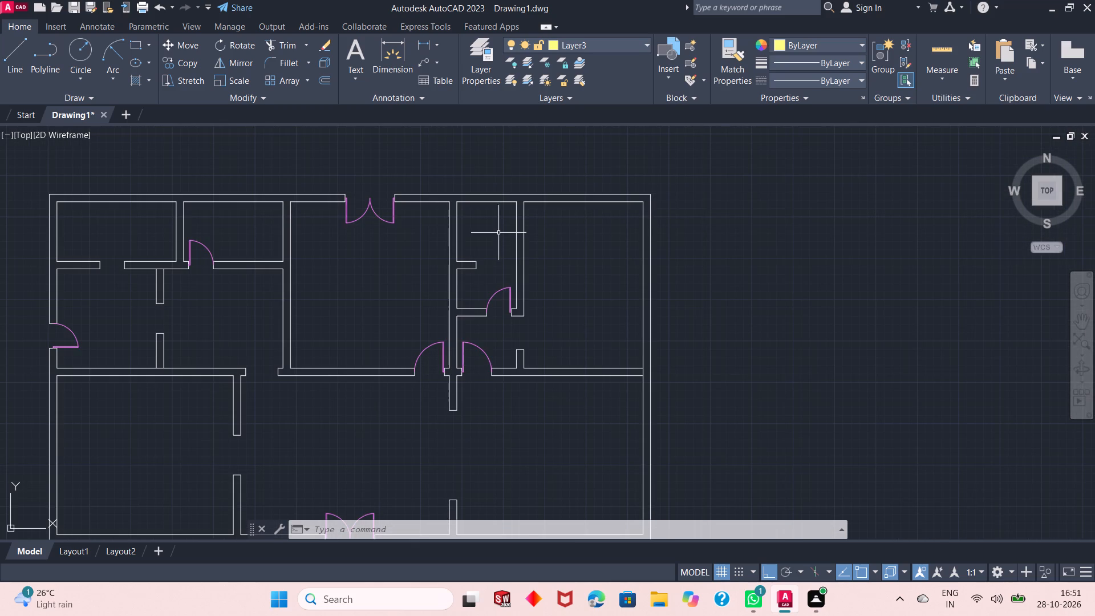
pyautogui.scroll(2, 303, 242)
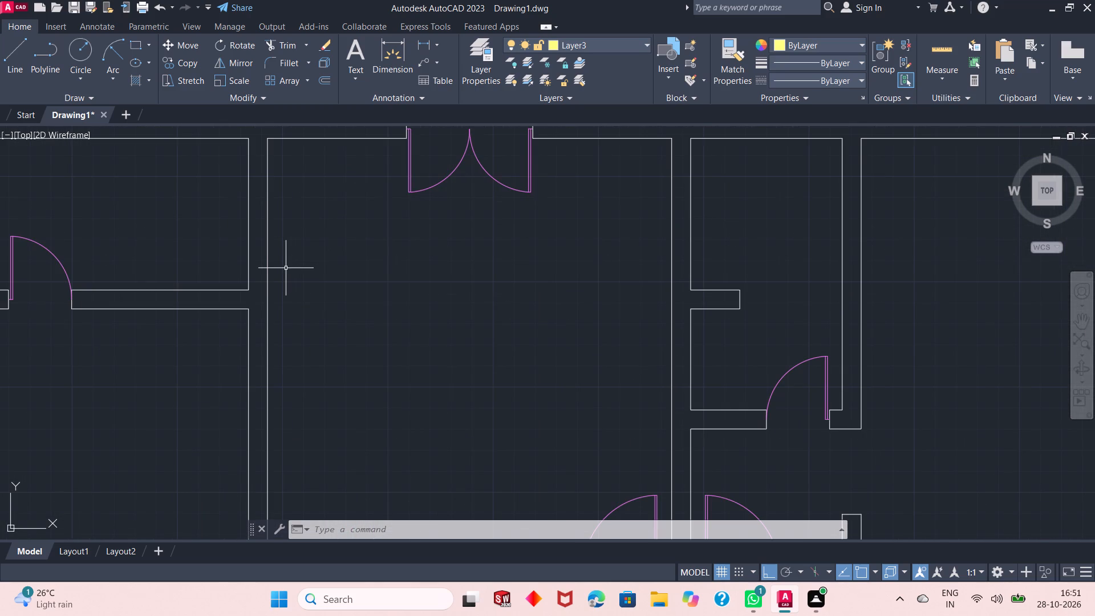
pyautogui.scroll(-3, 384, 258)
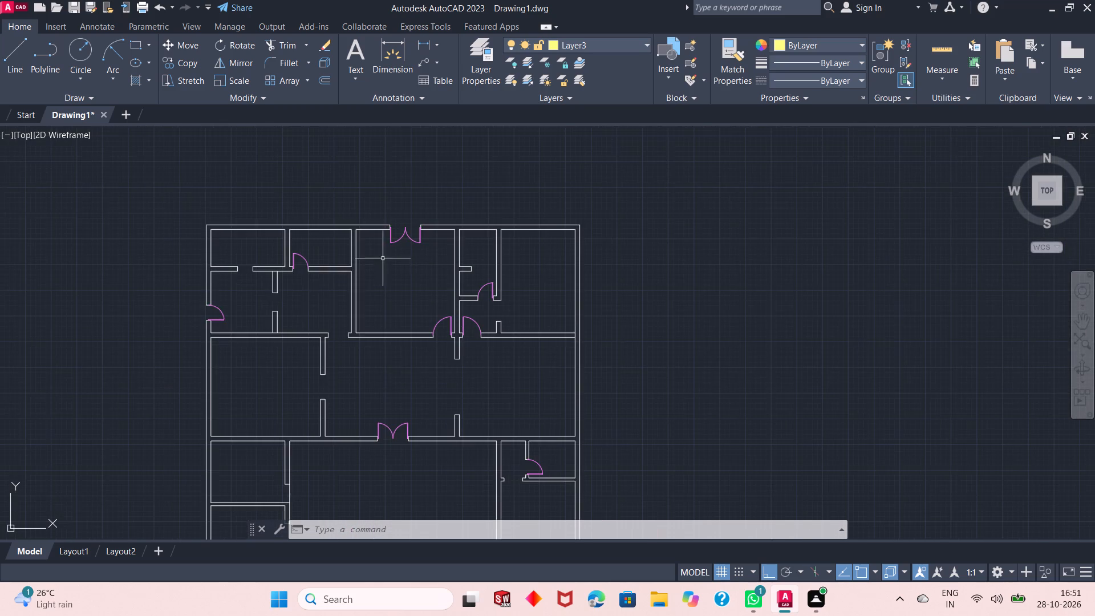
pyautogui.scroll(3, 205, 299)
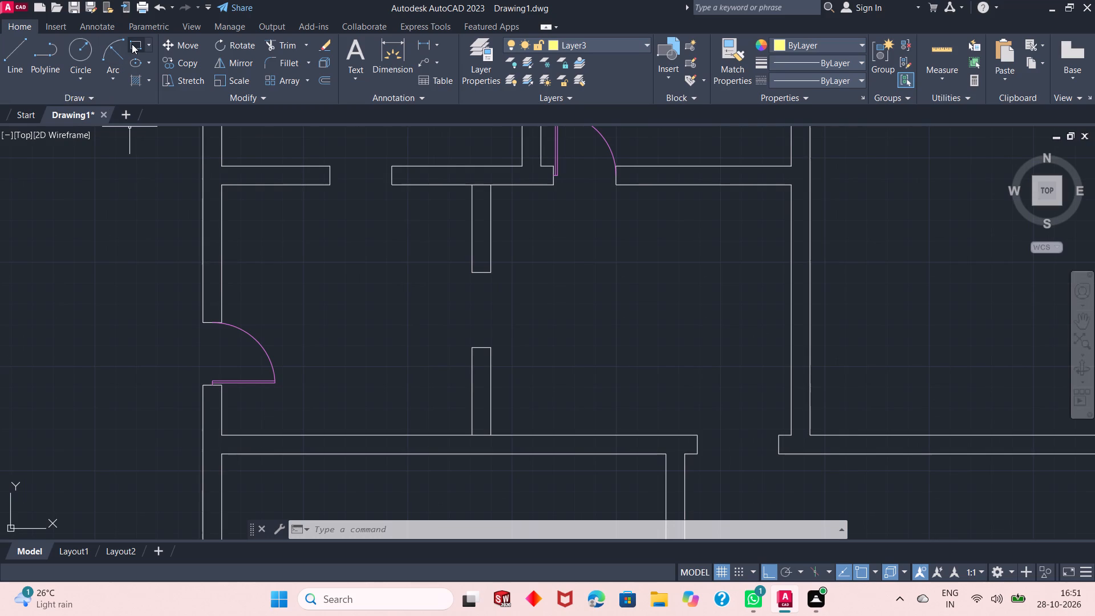
pyautogui.click(133, 44)
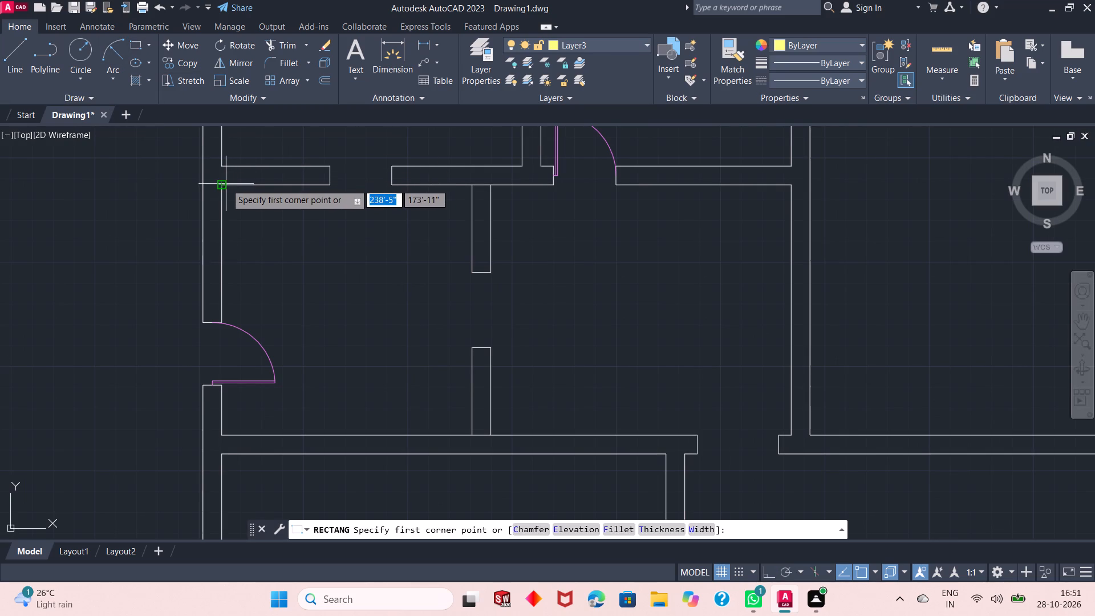
pyautogui.click(225, 184)
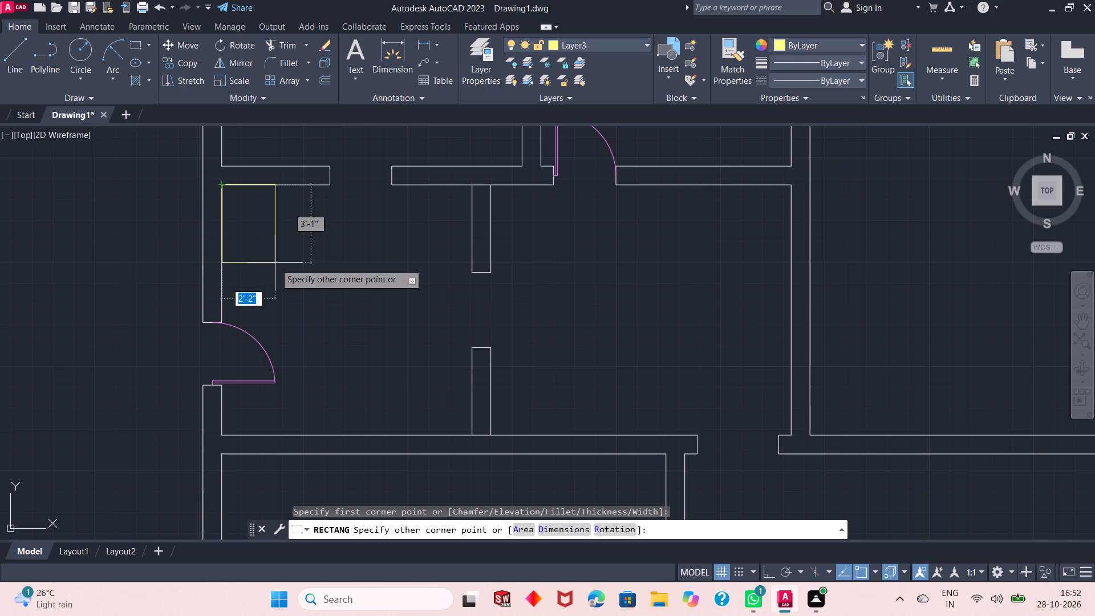
pyautogui.click(275, 263)
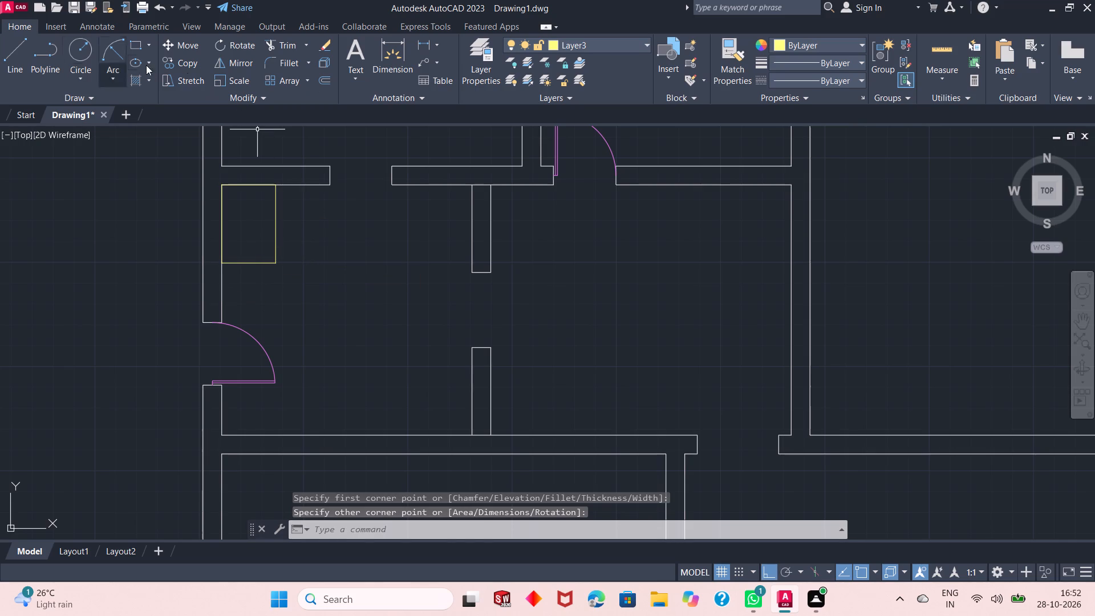
# Offset the new Layer3 rectangle inward by 1" using the Through option.
pyautogui.click(323, 77)
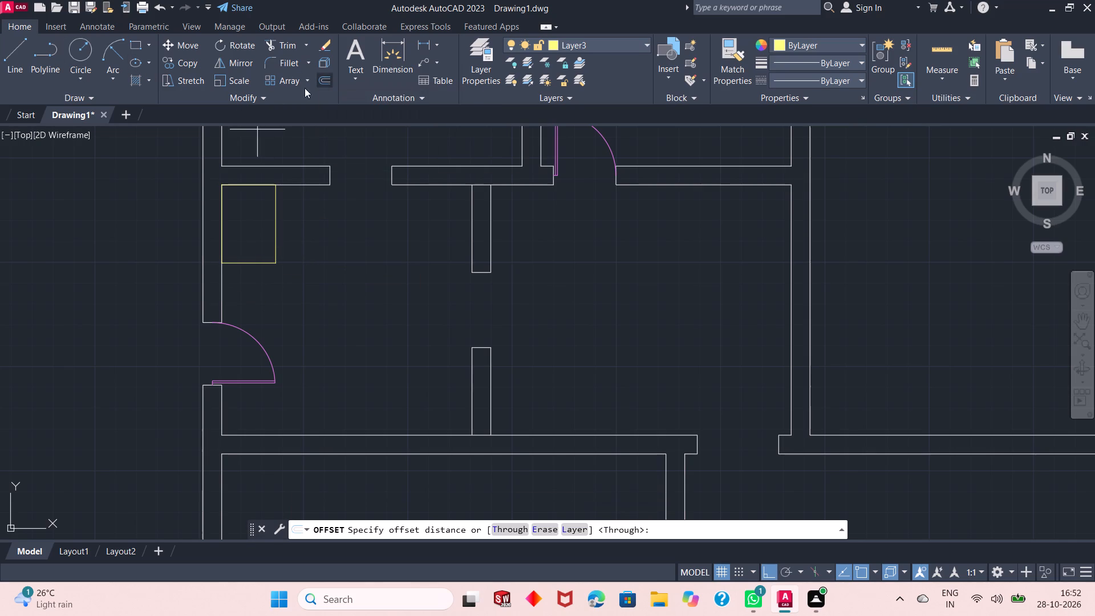
pyautogui.rightClick(94, 164)
pyautogui.click(110, 165)
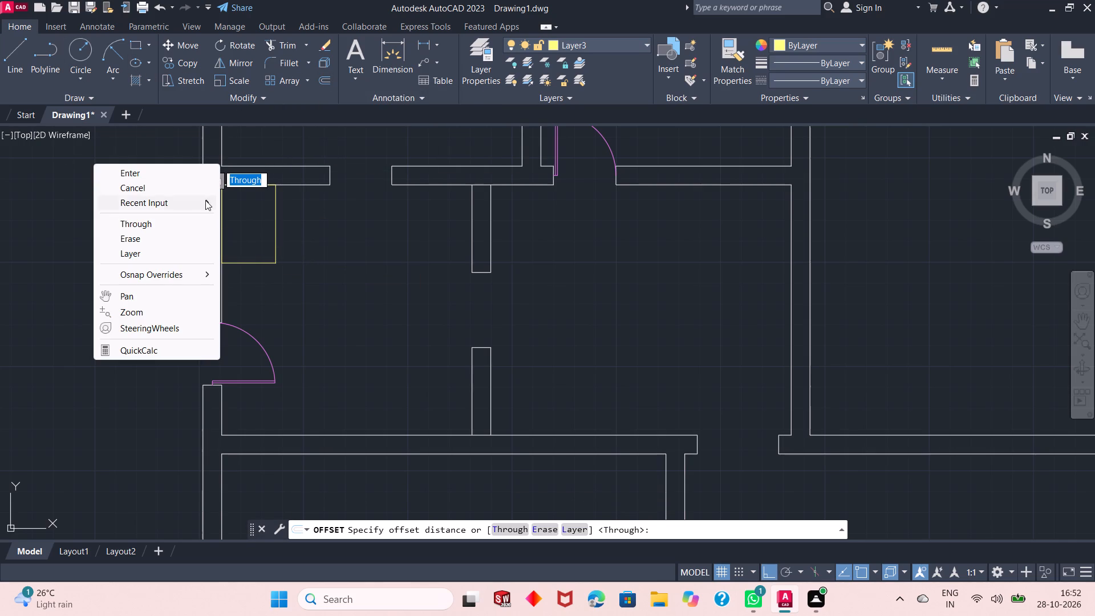
pyautogui.click(182, 179)
pyautogui.click(246, 262)
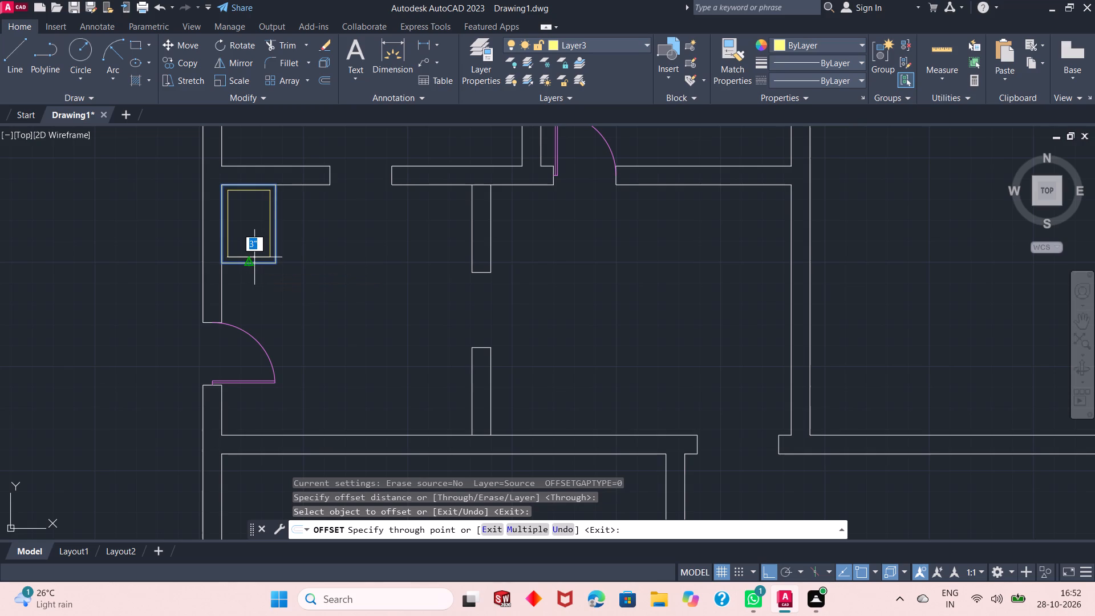
pyautogui.write('1"')
pyautogui.press('Return')
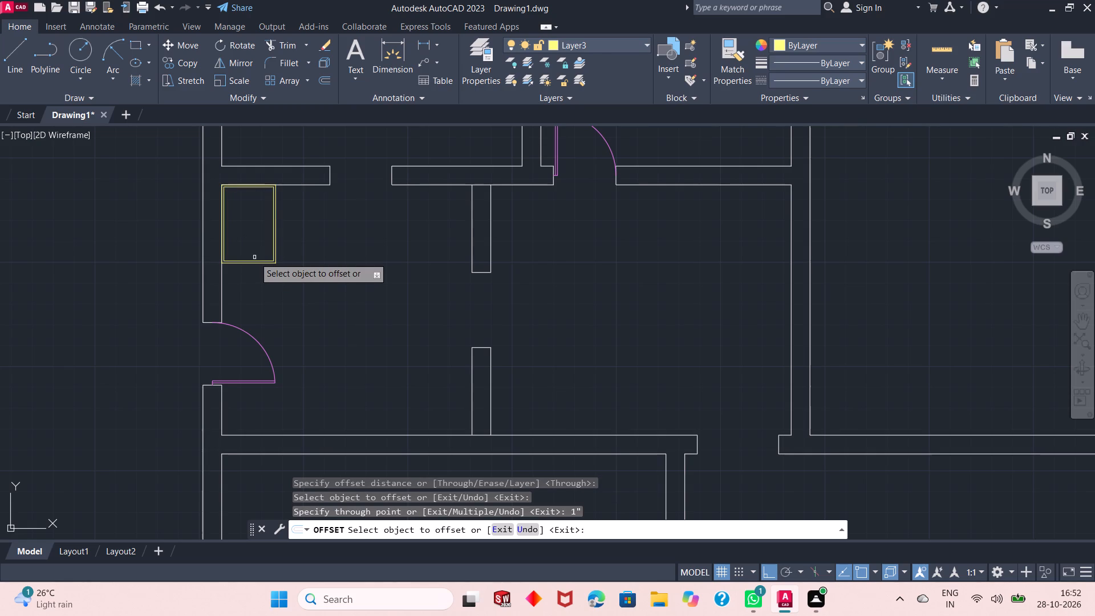
pyautogui.rightClick(55, 220)
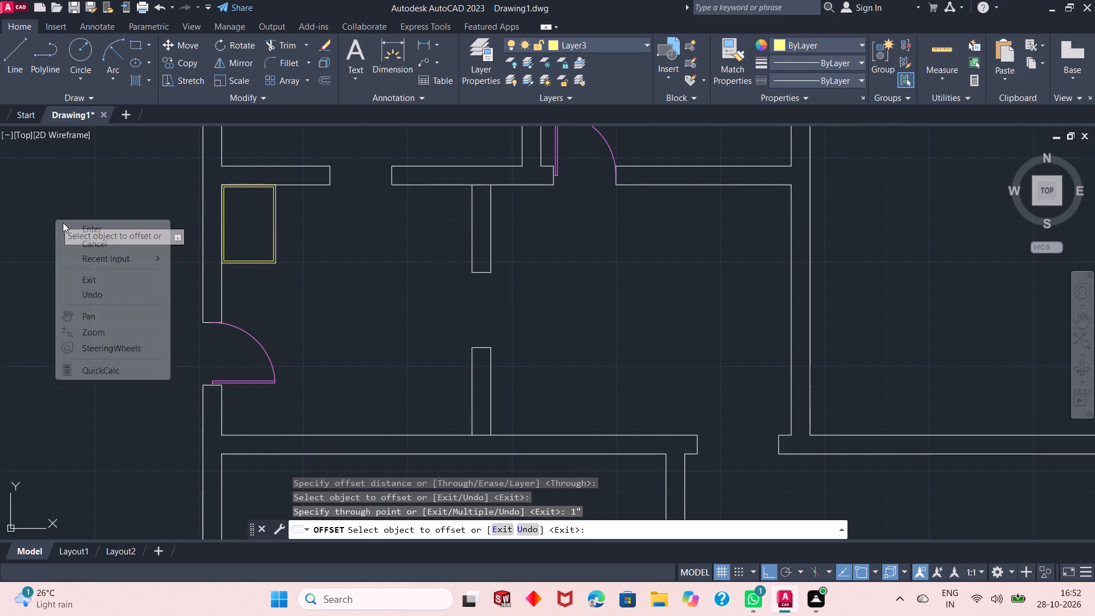
pyautogui.click(88, 225)
# Draw a rectangle about 8' wide by 6'-5" against the west wall of the room with the north double door.
pyautogui.scroll(-2, 163, 302)
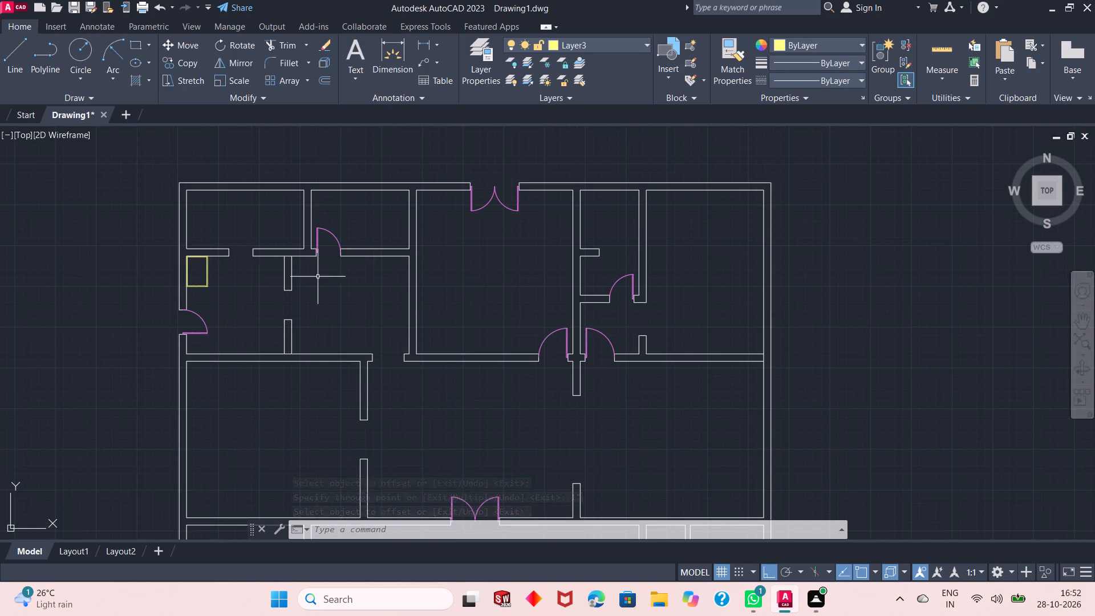
pyautogui.scroll(-1, 248, 299)
pyautogui.scroll(2, 480, 268)
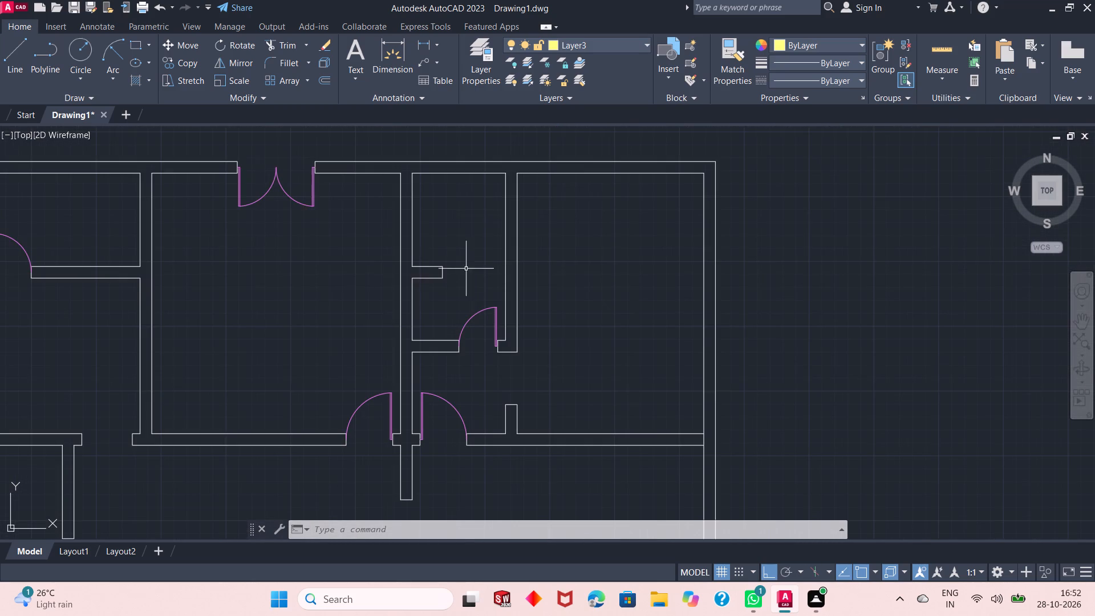
pyautogui.scroll(1, 109, 290)
pyautogui.scroll(-1, 266, 346)
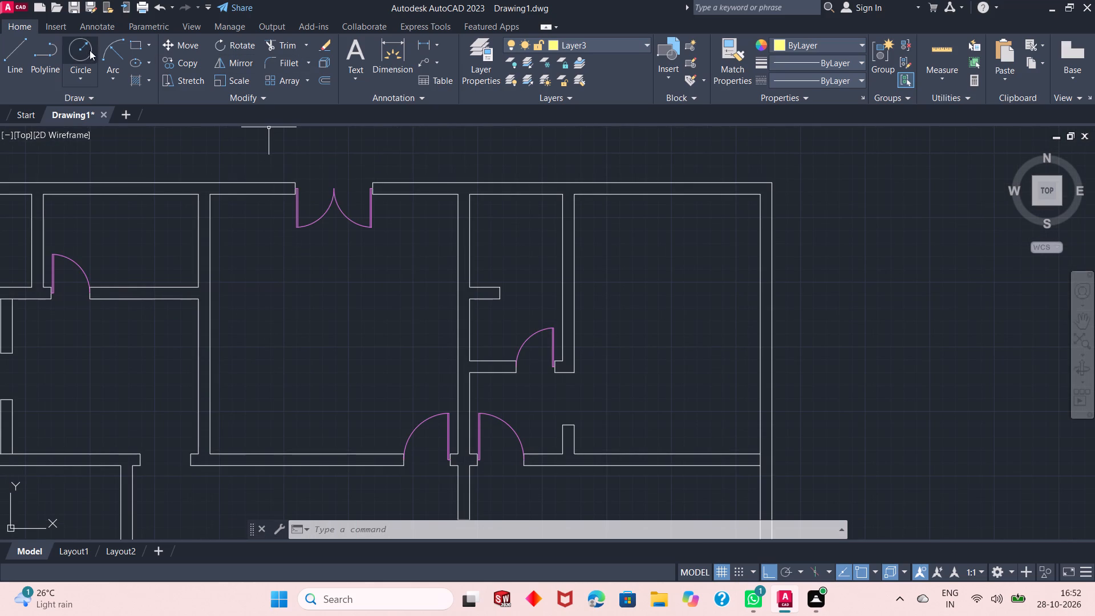
pyautogui.click(129, 45)
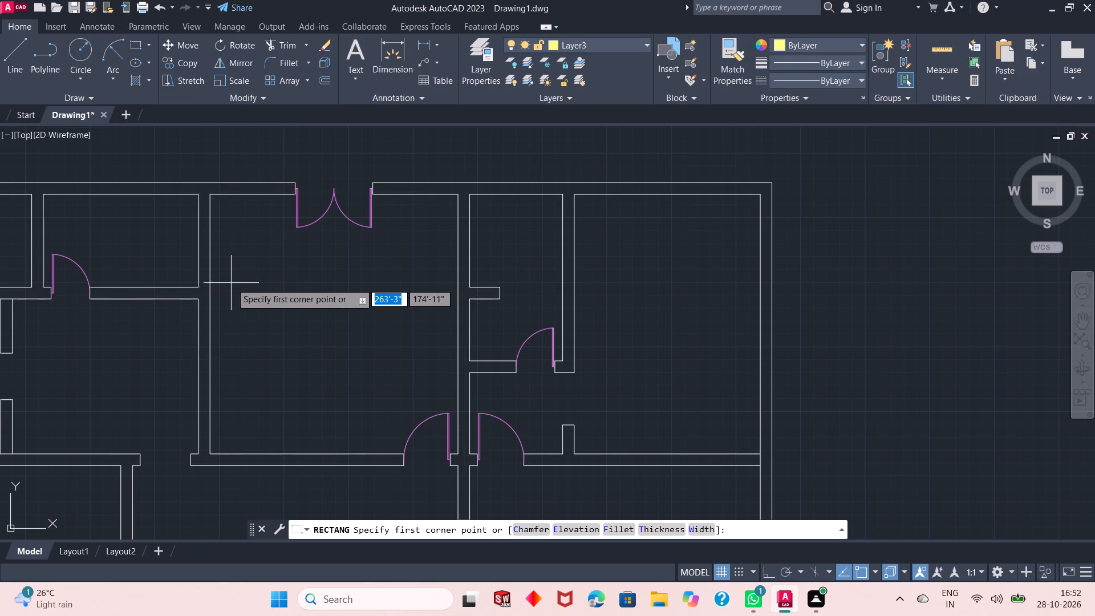
pyautogui.scroll(1, 220, 282)
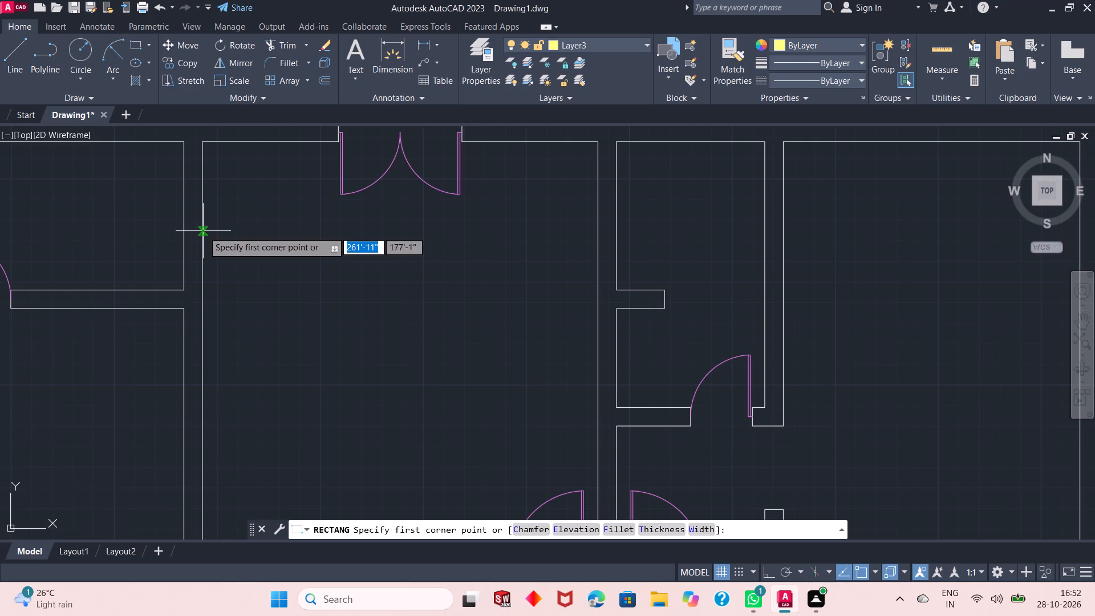
pyautogui.click(203, 231)
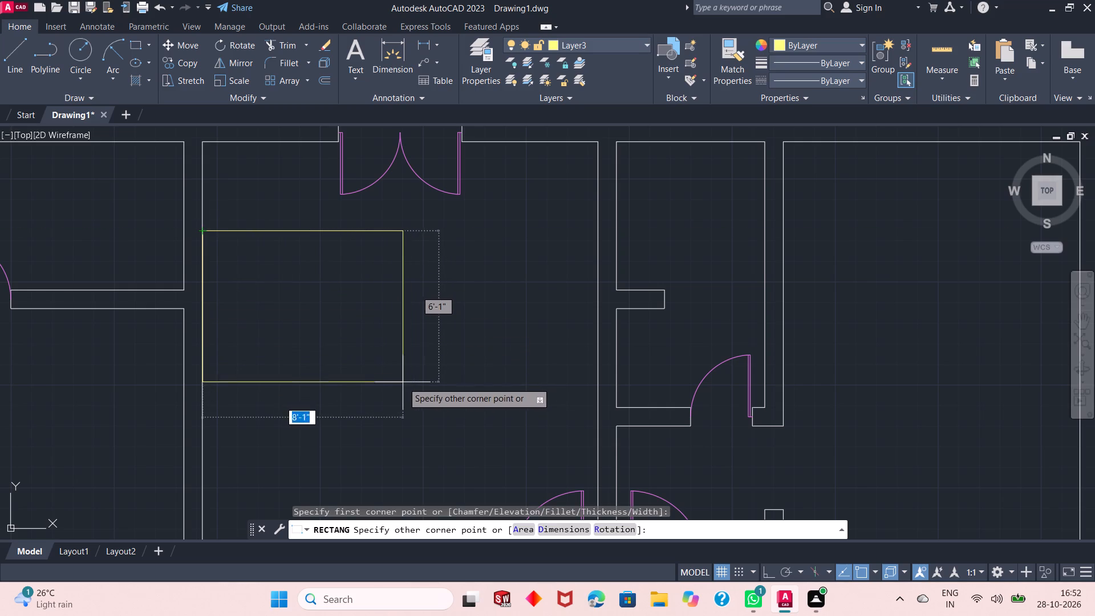
pyautogui.scroll(-1, 393, 389)
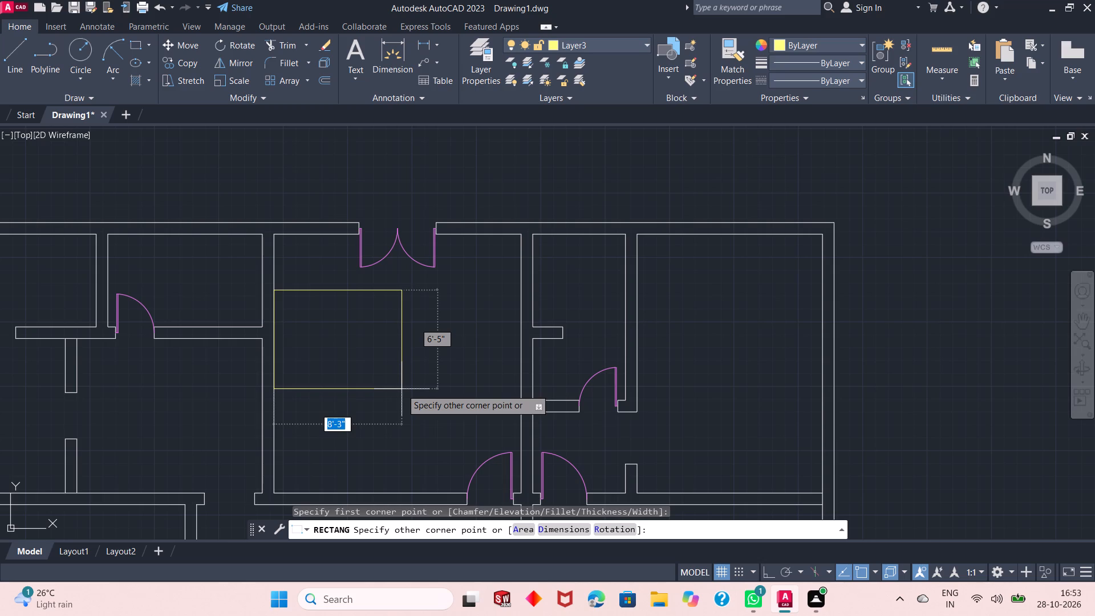
pyautogui.click(399, 389)
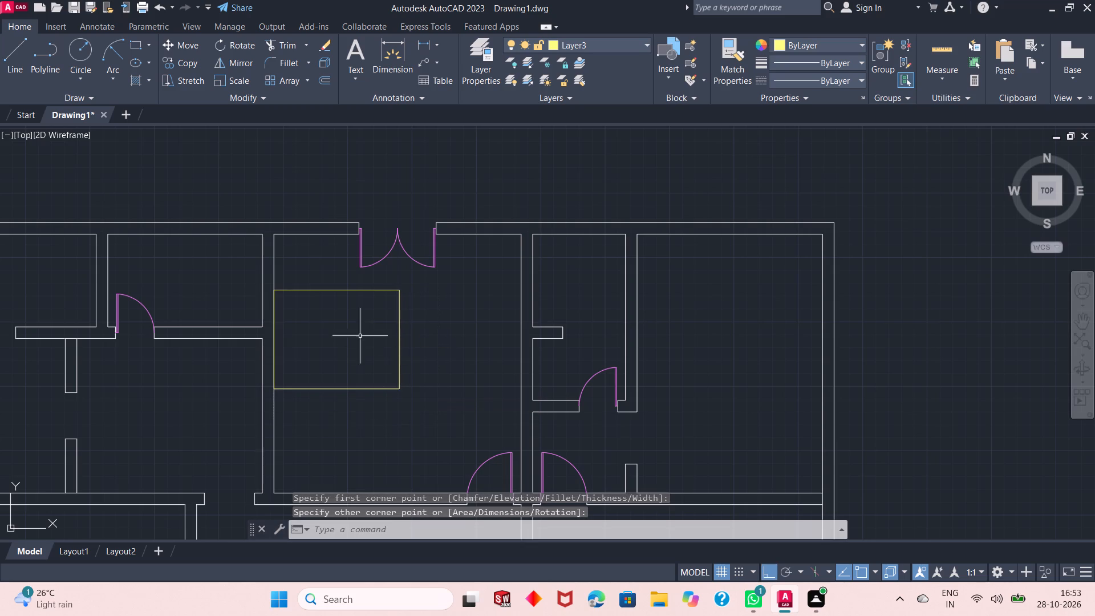
# Draw a small rectangle about 1'-8" wide along the west wall, starting from the large rectangle's northwest corner and extending north.
pyautogui.scroll(1, 343, 323)
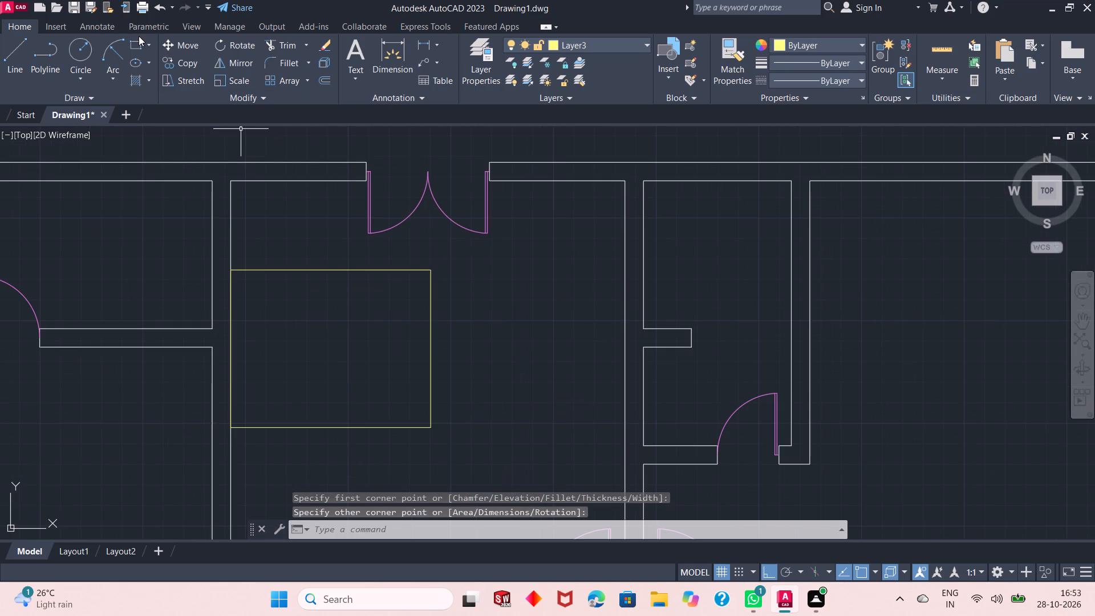
pyautogui.click(139, 36)
pyautogui.click(136, 40)
pyautogui.click(230, 269)
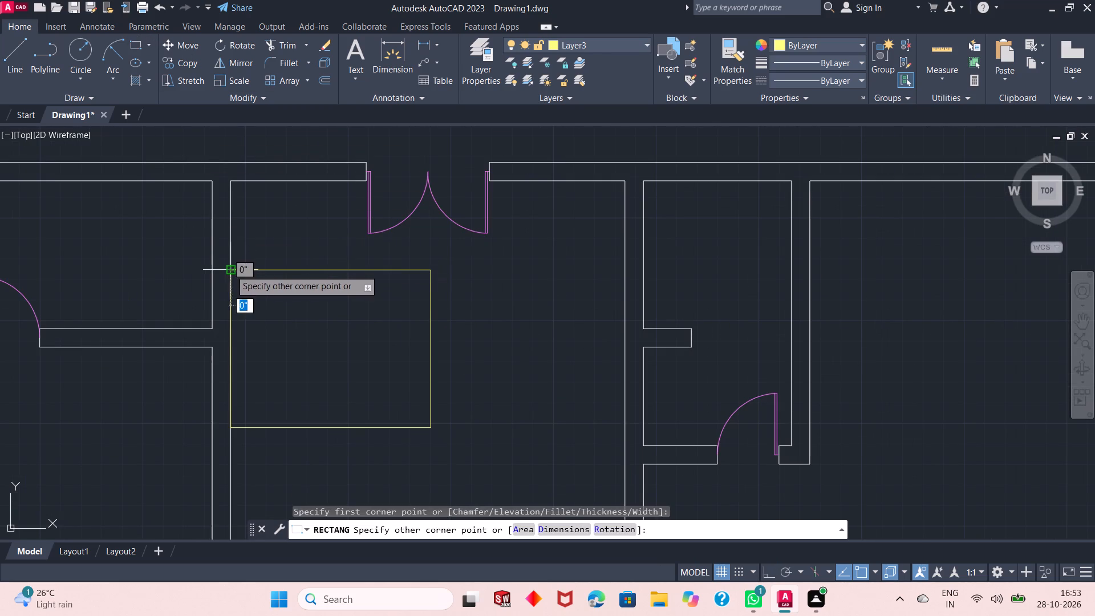
pyautogui.click(273, 230)
pyautogui.scroll(-1, 272, 192)
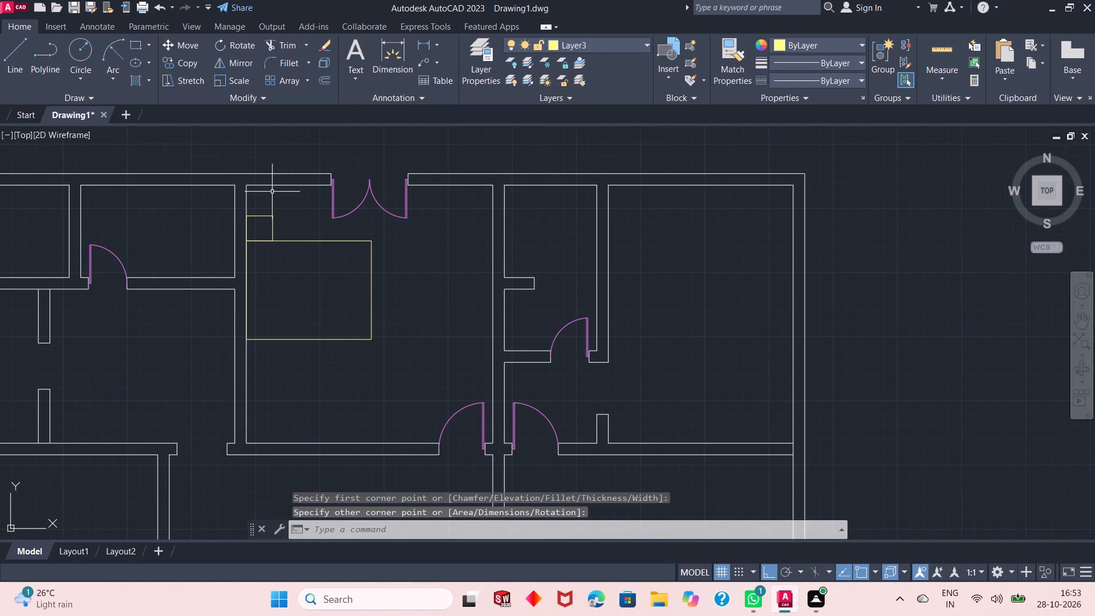
# Copy the small rectangle north of the 8' wide bed rectangle to its south side, starting from the bed's southwest corner.
pyautogui.click(284, 194)
pyautogui.click(263, 222)
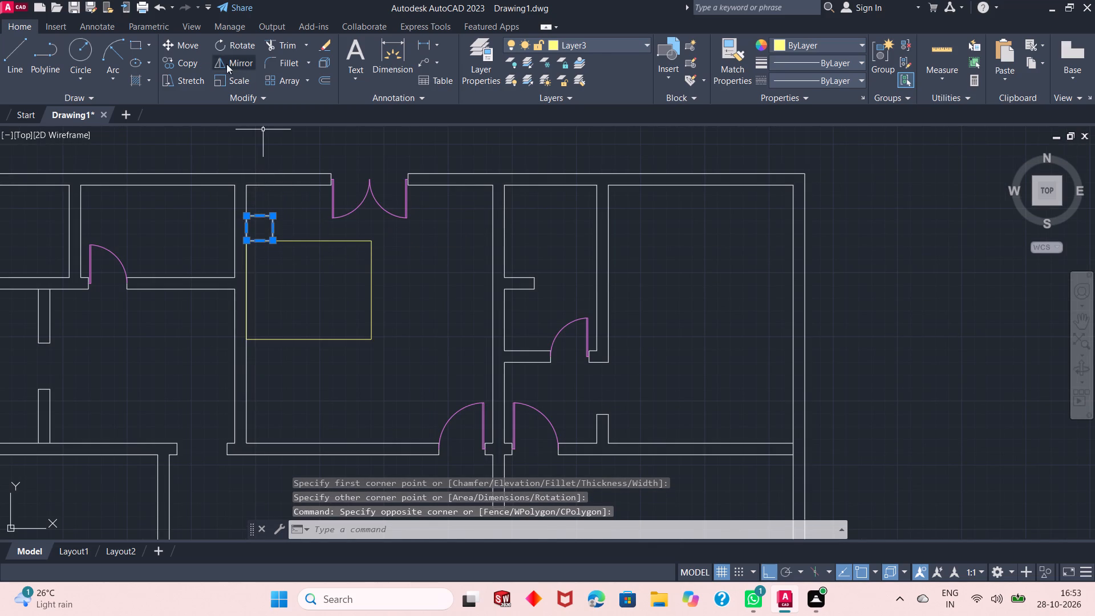
pyautogui.click(195, 62)
pyautogui.click(244, 216)
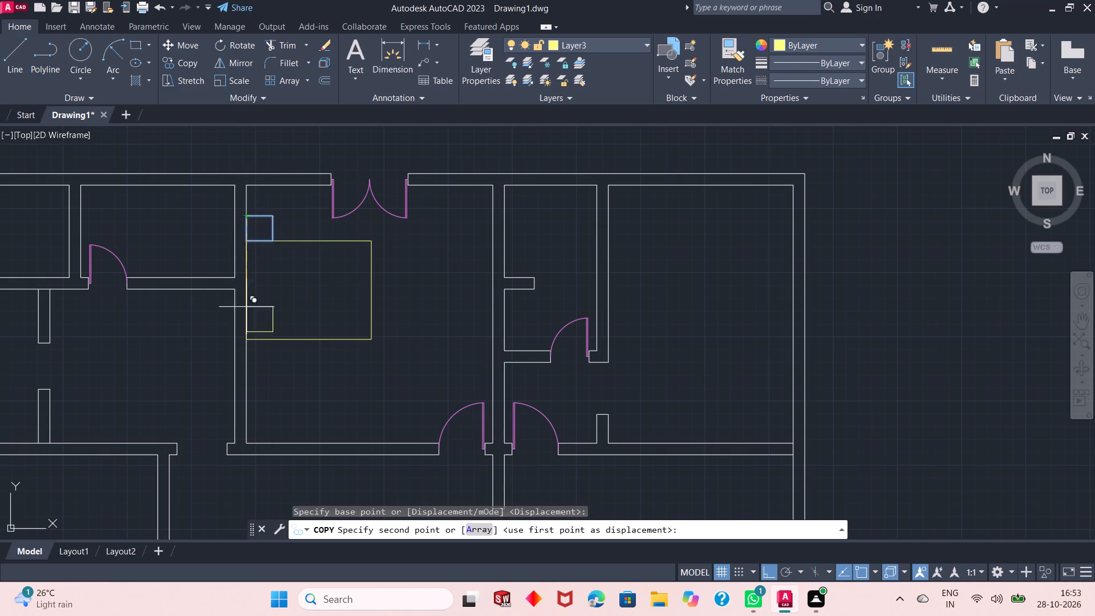
pyautogui.click(250, 341)
pyautogui.rightClick(284, 307)
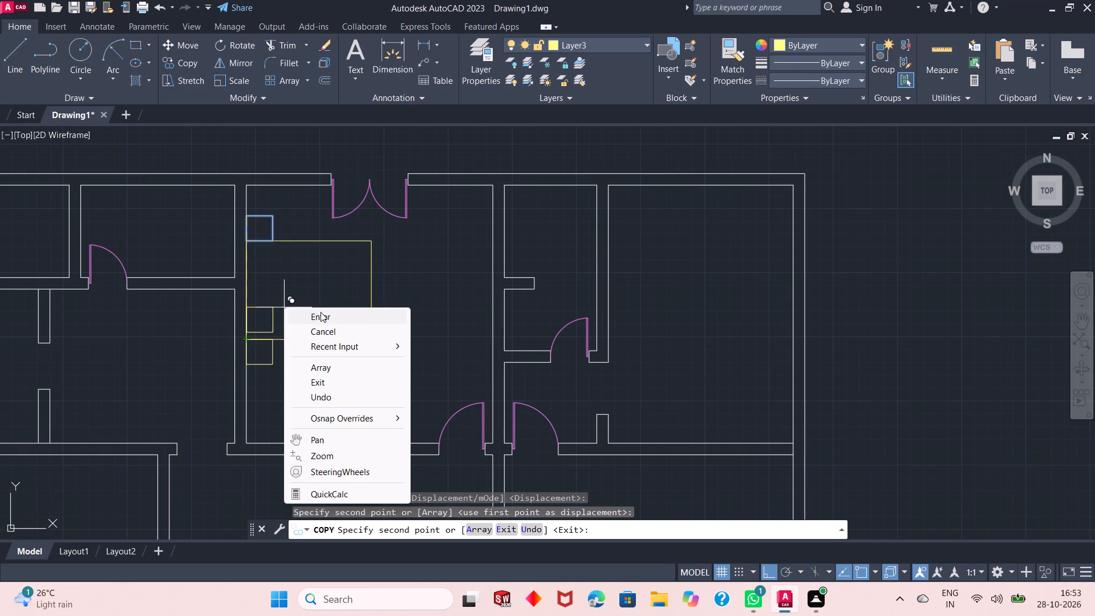
pyautogui.click(321, 312)
# Draw a straight north-south line across the bed rectangle, just inside its west edge, from its north edge to its south edge.
pyautogui.scroll(1, 263, 307)
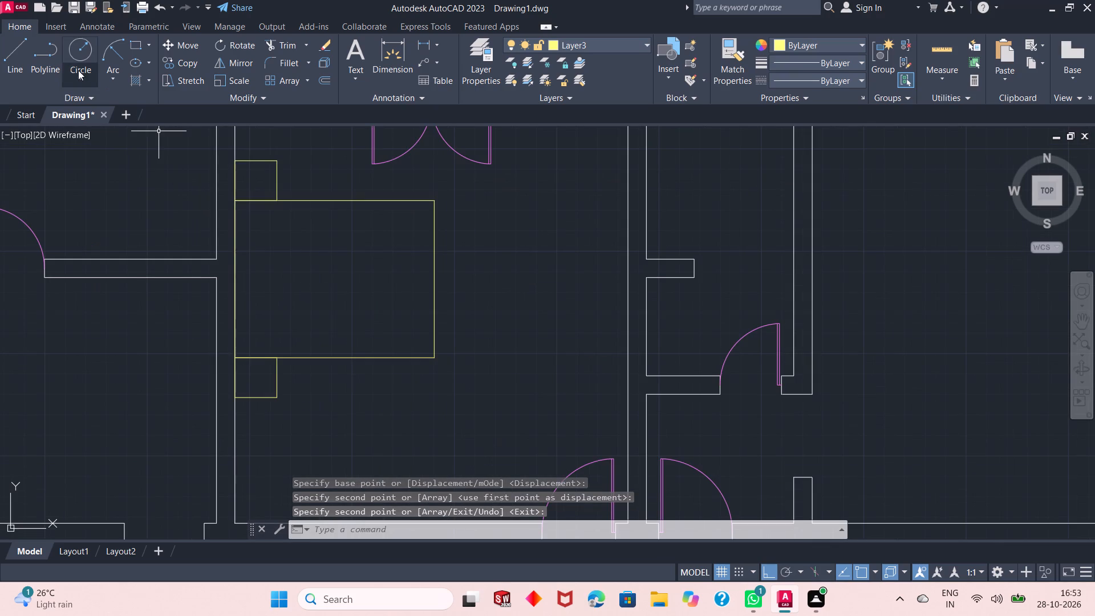
pyautogui.click(10, 47)
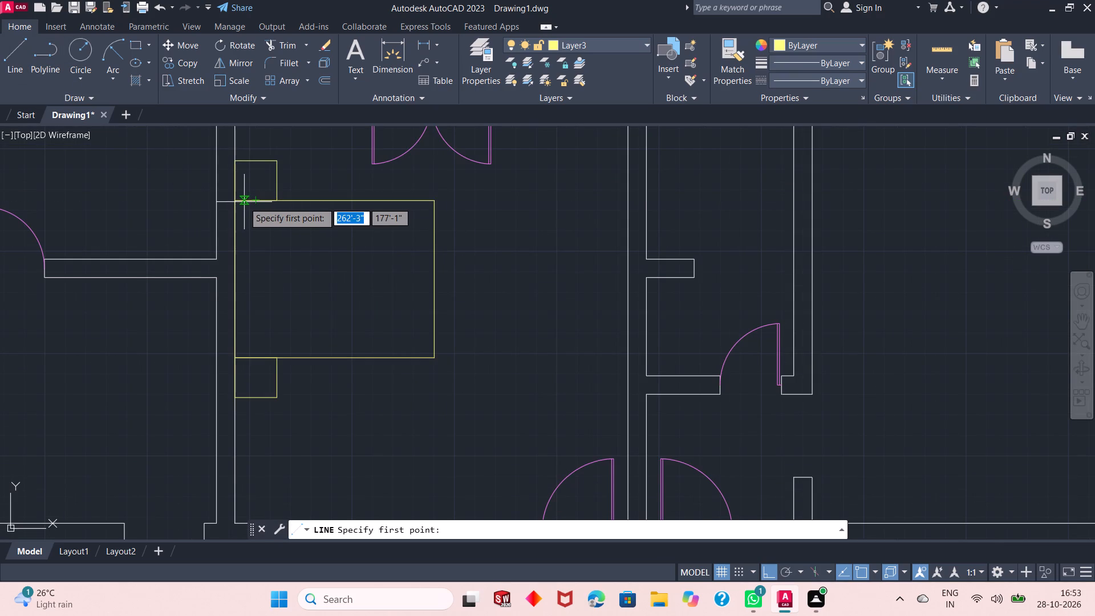
pyautogui.click(244, 202)
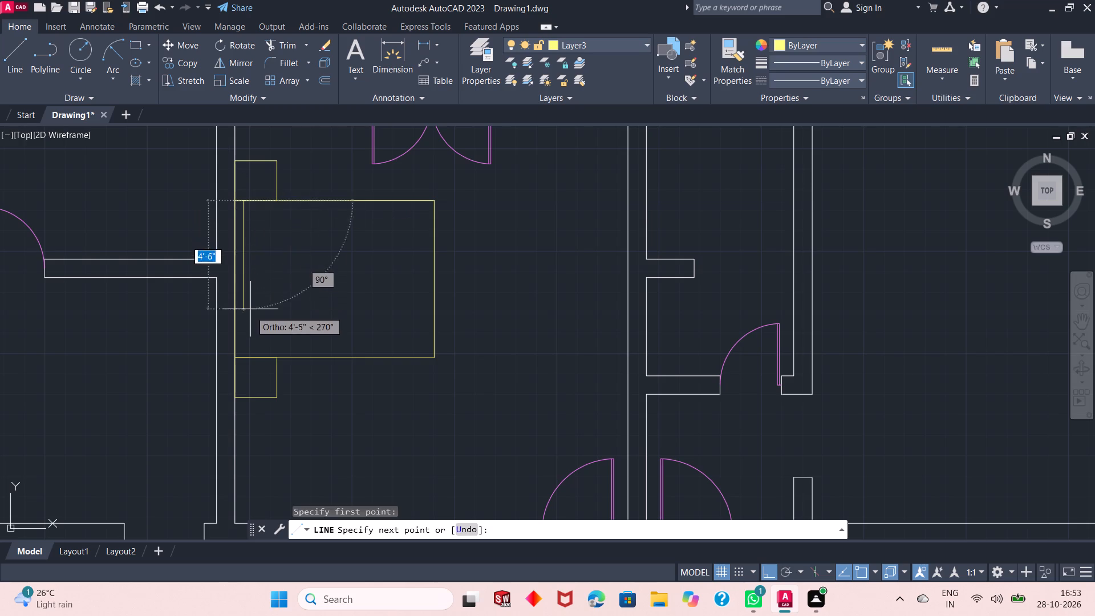
pyautogui.click(245, 360)
pyautogui.rightClick(272, 305)
pyautogui.click(297, 308)
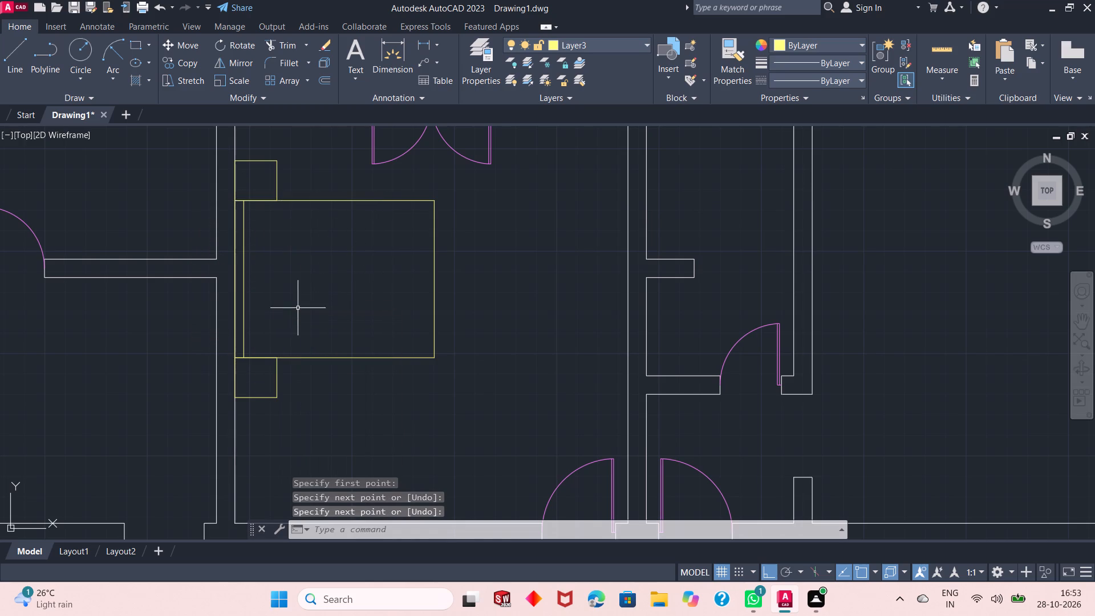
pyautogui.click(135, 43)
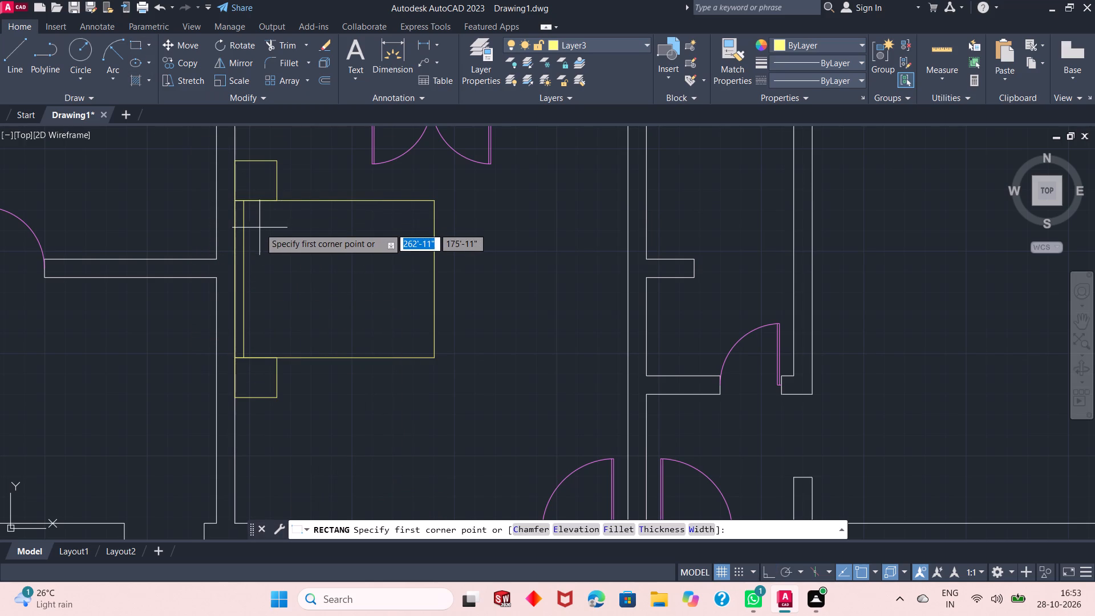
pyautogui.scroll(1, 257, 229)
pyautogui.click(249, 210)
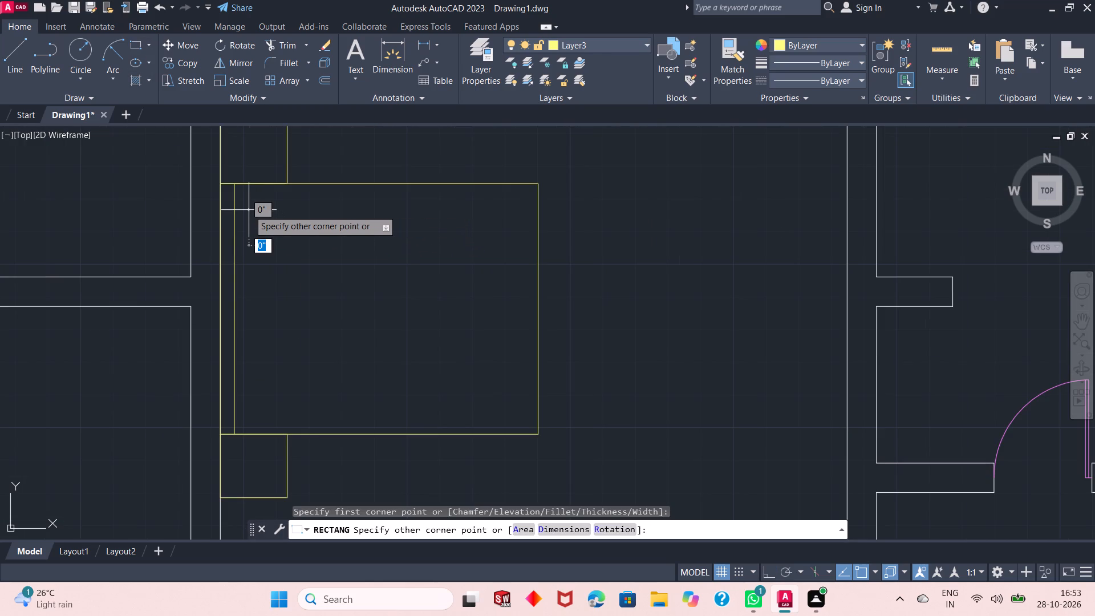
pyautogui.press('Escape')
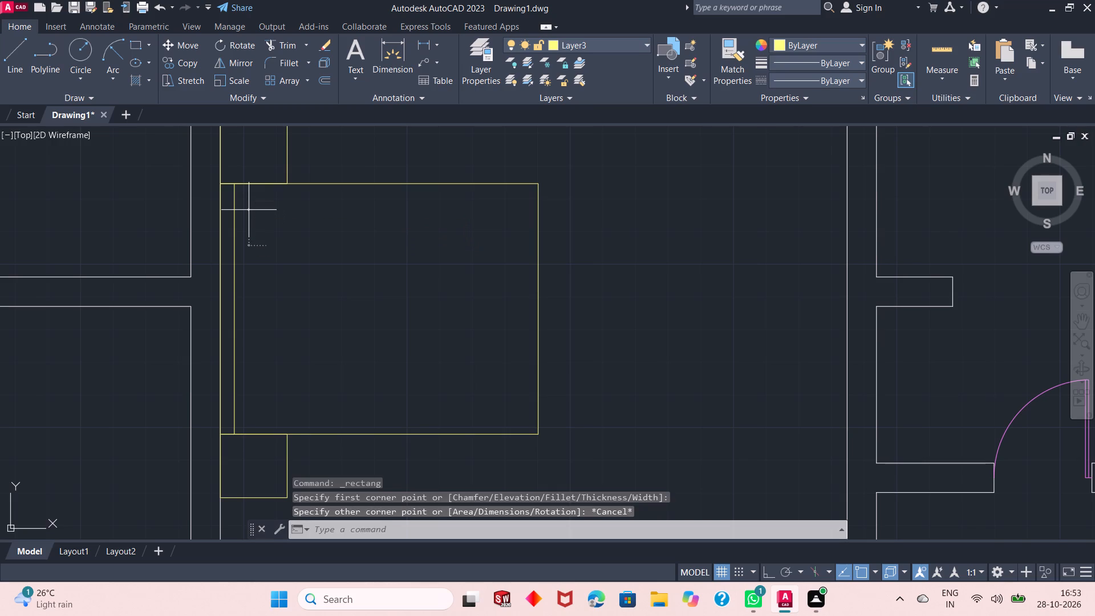
# Draw an upright pillow rectangle inside the bed's northwest corner, just east of the headboard line.
pyautogui.click(130, 42)
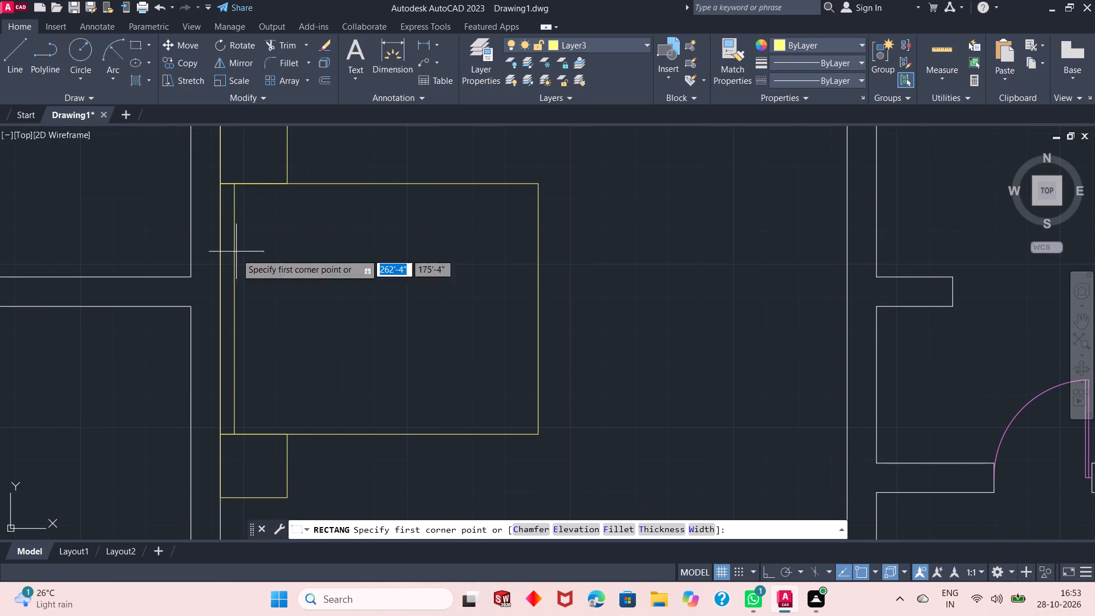
pyautogui.scroll(1, 236, 267)
pyautogui.click(240, 168)
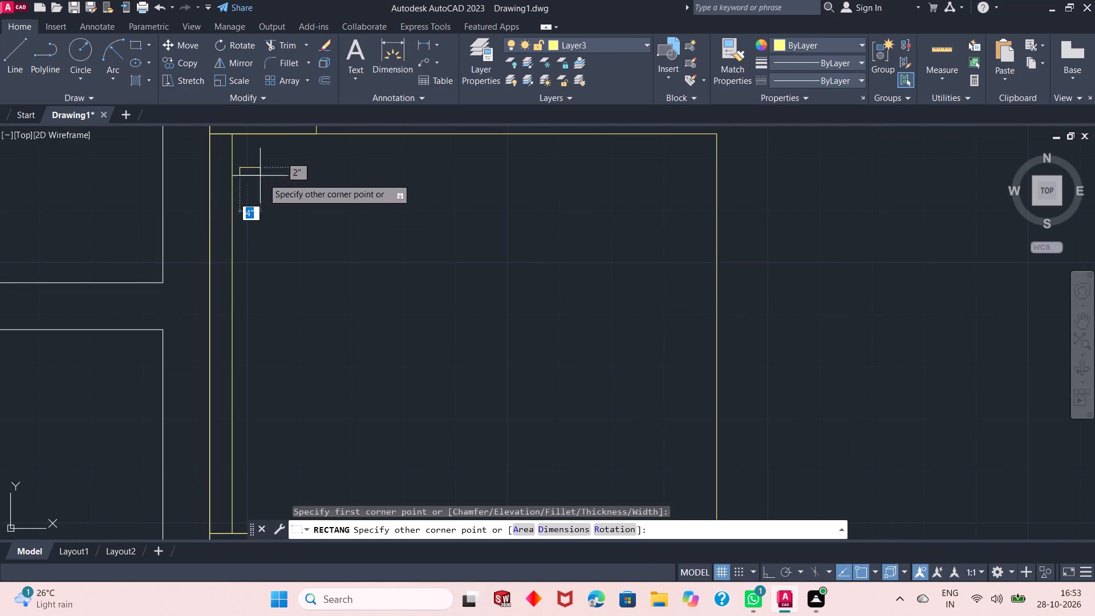
pyautogui.click(330, 320)
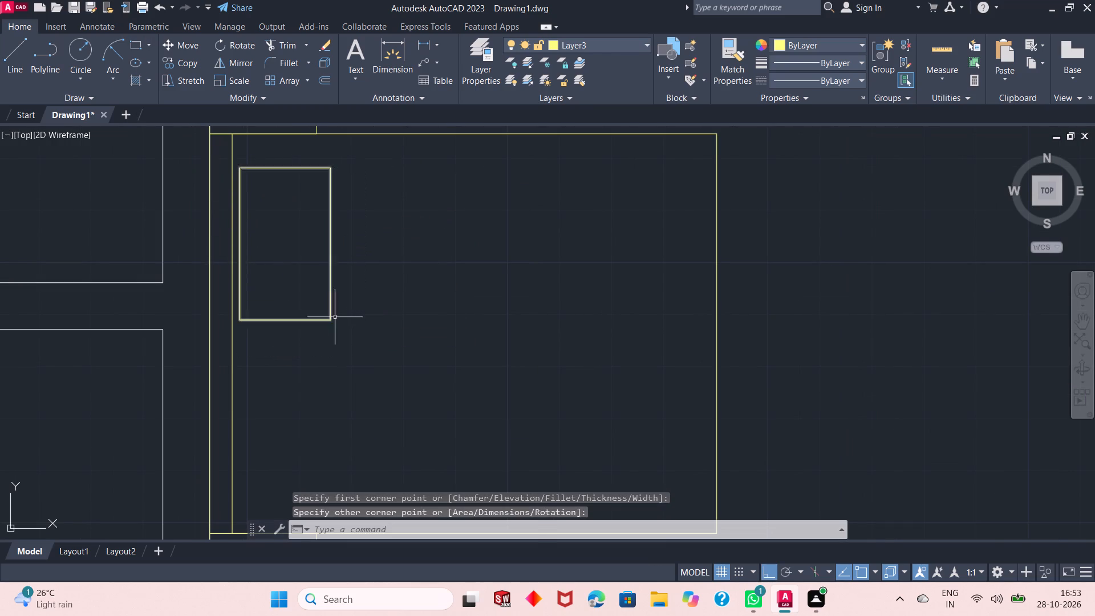
pyautogui.rightClick(352, 293)
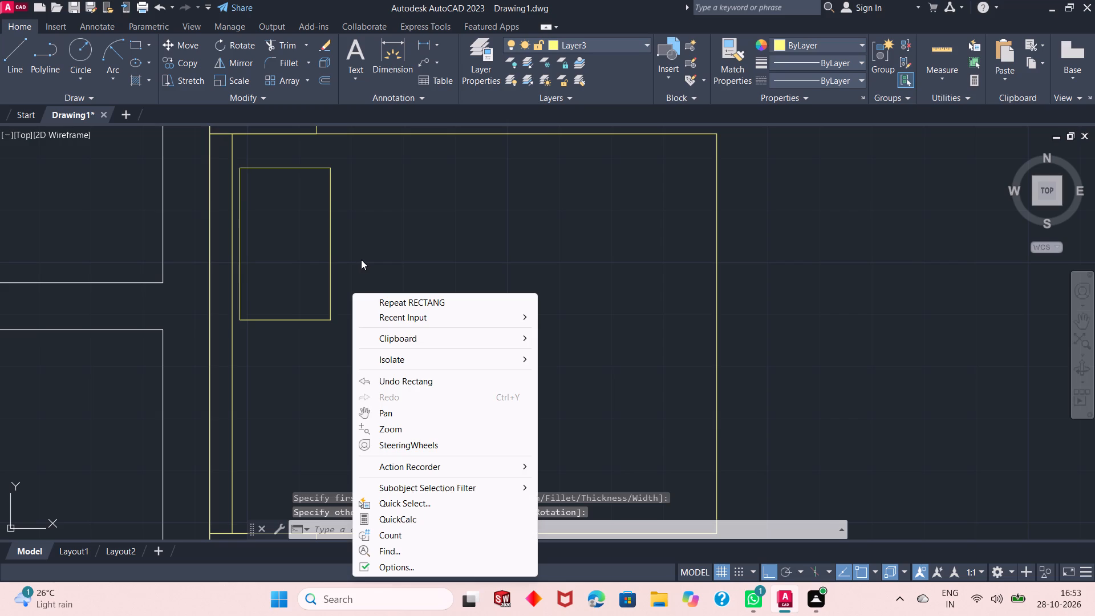
pyautogui.click(361, 260)
pyautogui.click(361, 260)
# Copy the pillow rectangle straight south to make a second pillow in the southern half of the bed.
pyautogui.scroll(-2, 357, 242)
pyautogui.click(357, 242)
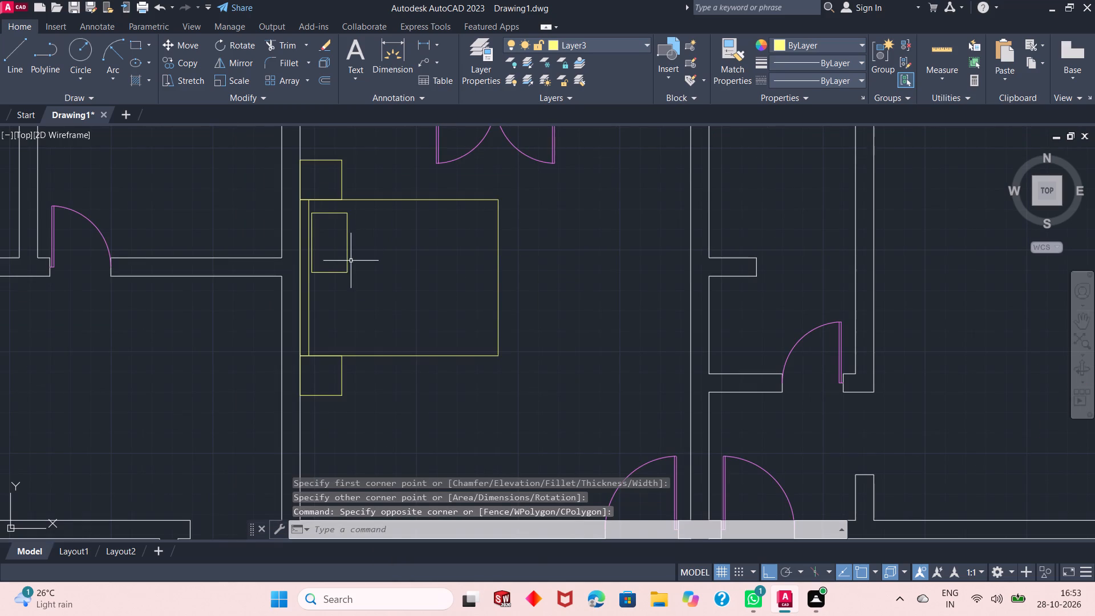
pyautogui.click(356, 257)
pyautogui.click(333, 274)
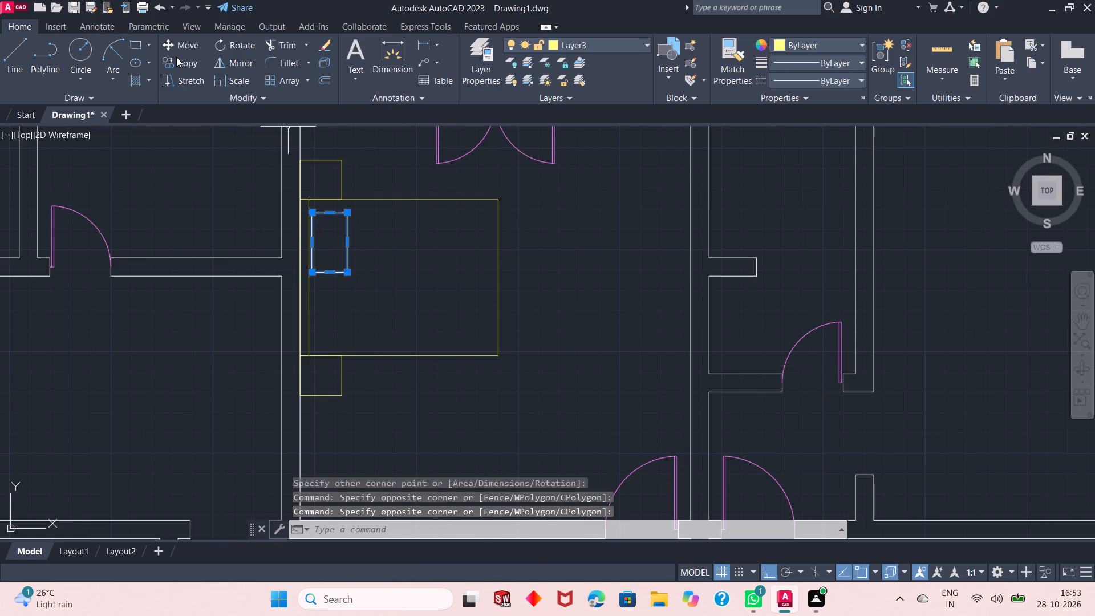
pyautogui.click(176, 57)
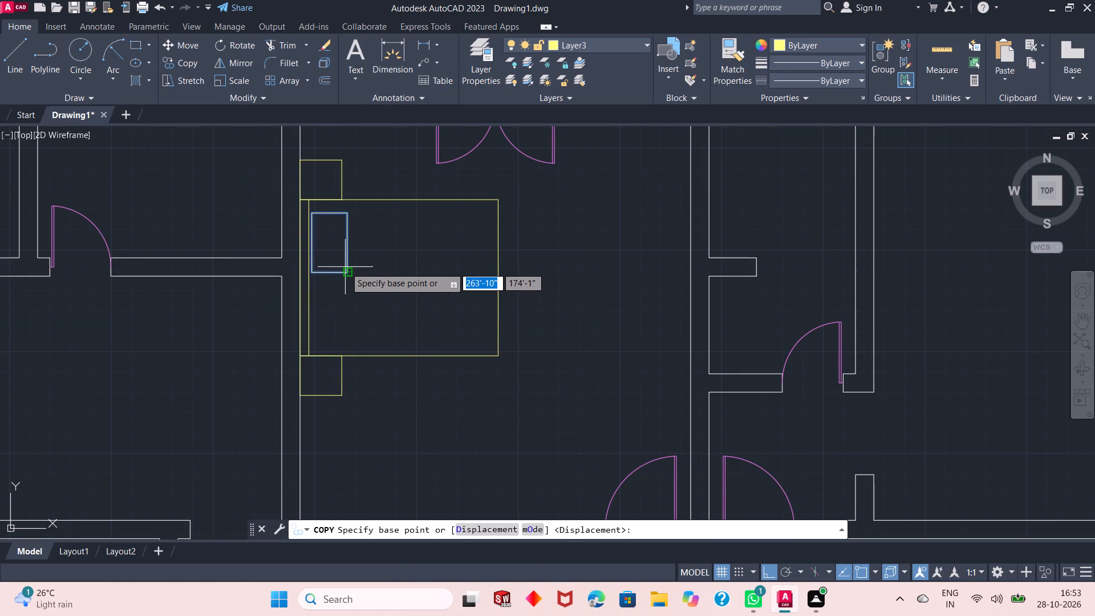
pyautogui.click(346, 275)
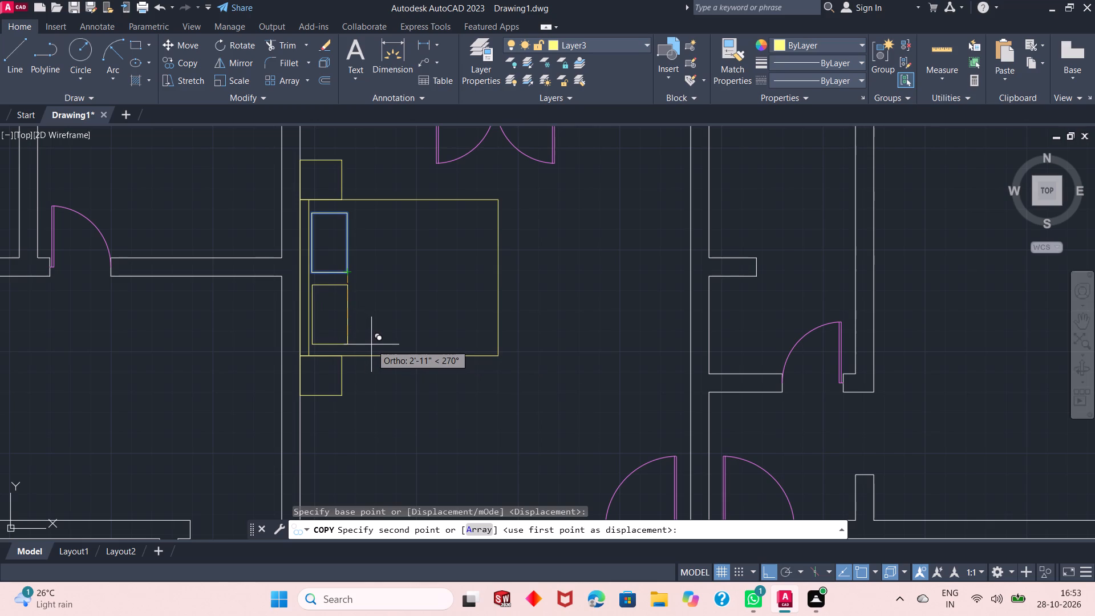
pyautogui.click(373, 342)
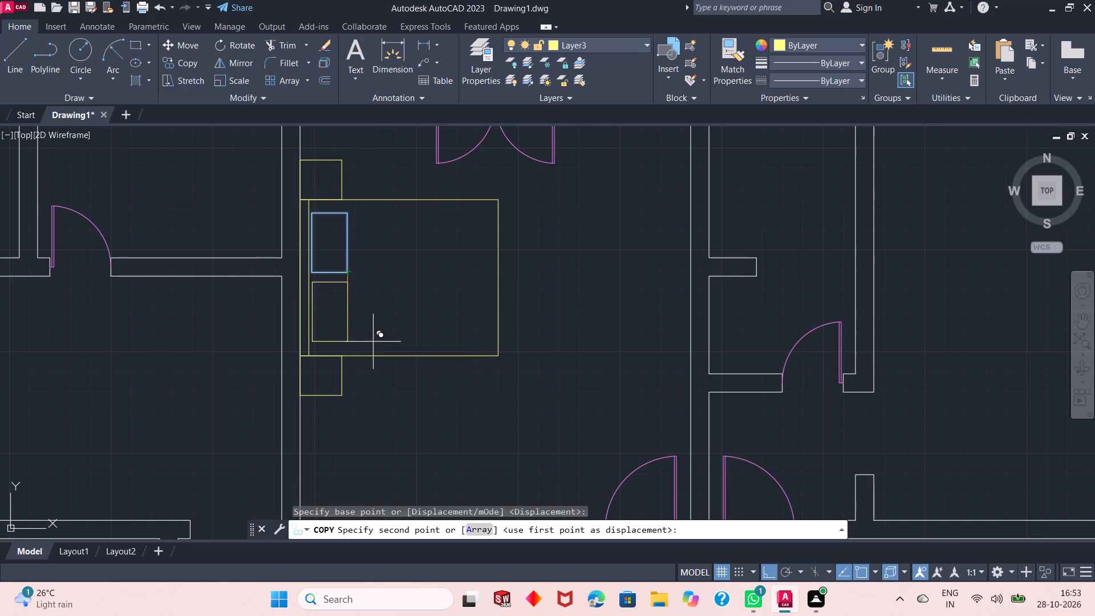
pyautogui.rightClick(390, 302)
pyautogui.click(403, 304)
# Set the fillet radius to 2" and round the southeast corner of the south pillow.
pyautogui.scroll(-1, 391, 311)
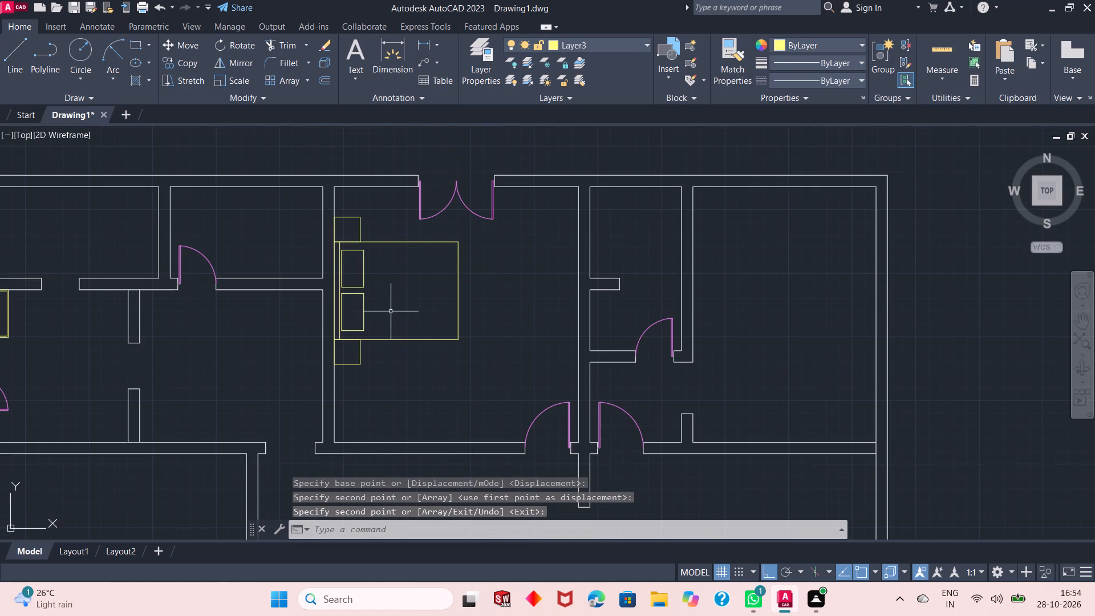
pyautogui.scroll(2, 380, 278)
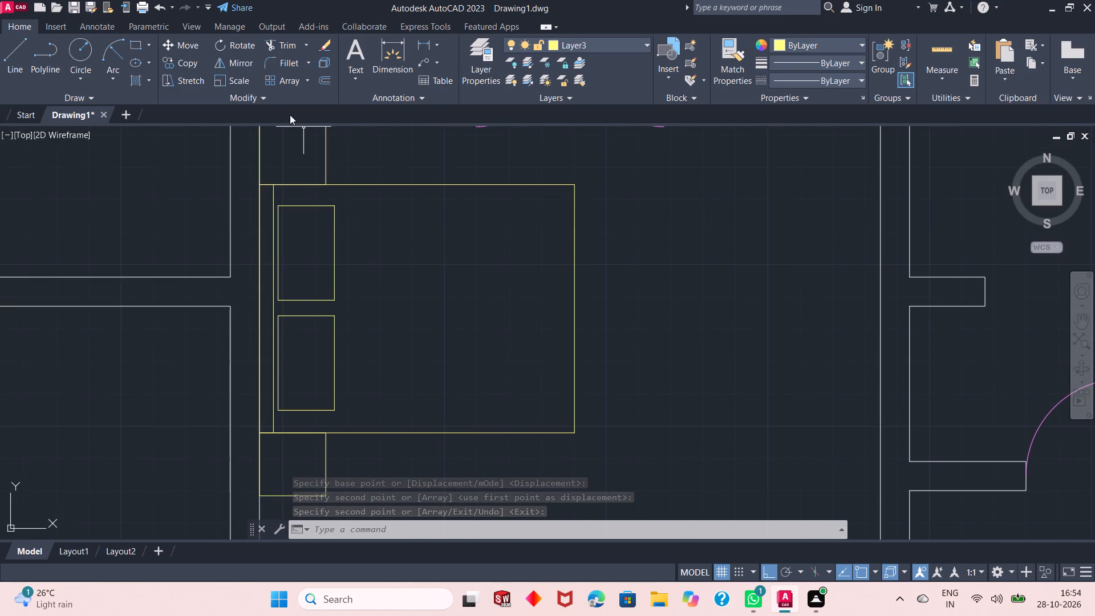
pyautogui.click(281, 64)
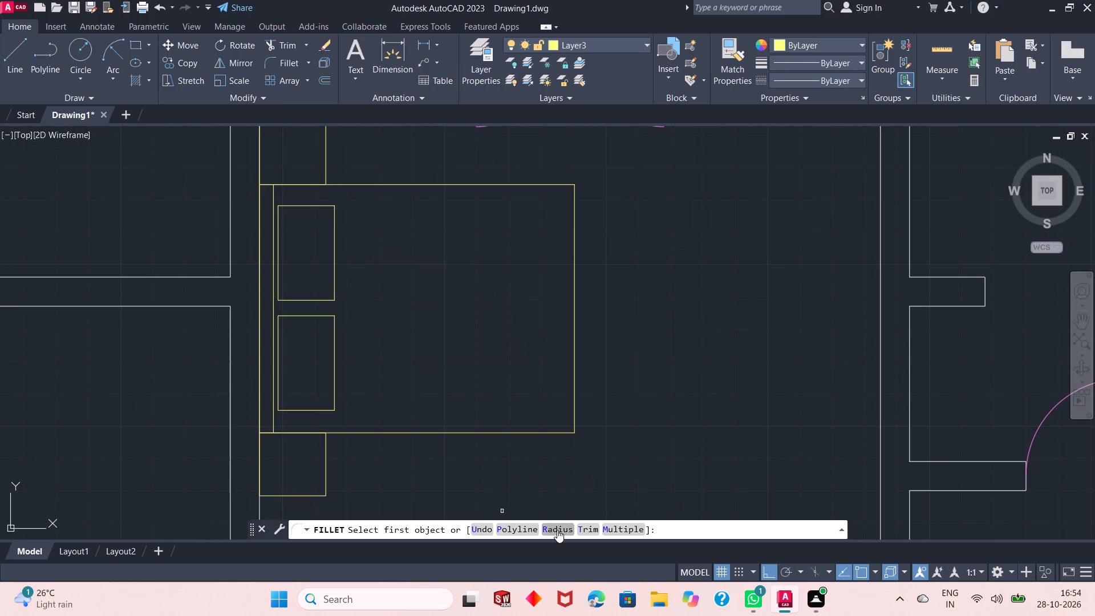
pyautogui.click(557, 529)
pyautogui.press('2')
pyautogui.press('Return')
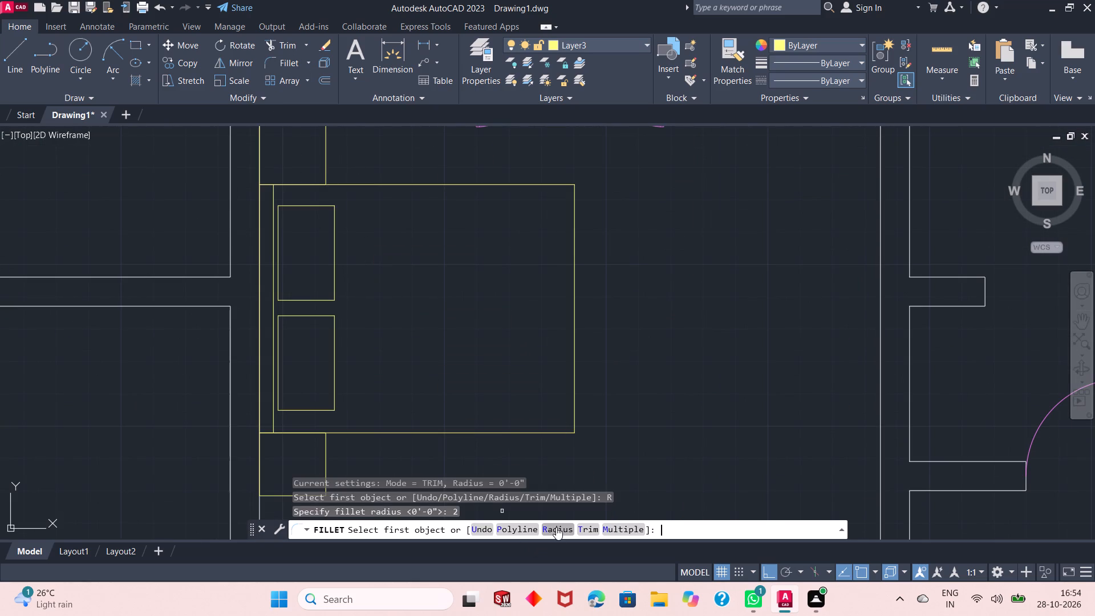
pyautogui.click(328, 411)
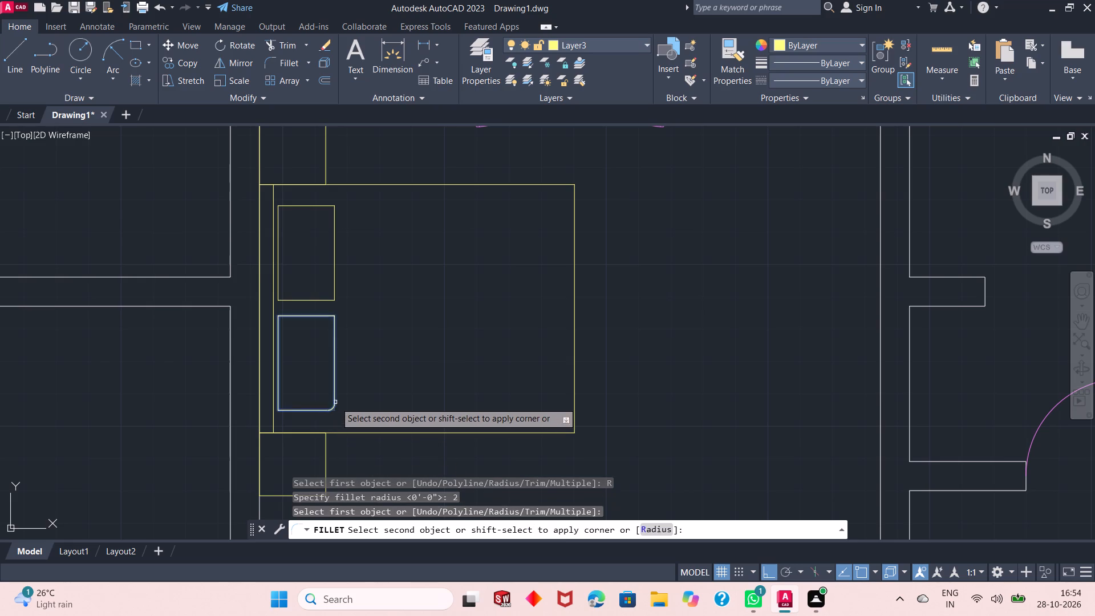
pyautogui.click(336, 402)
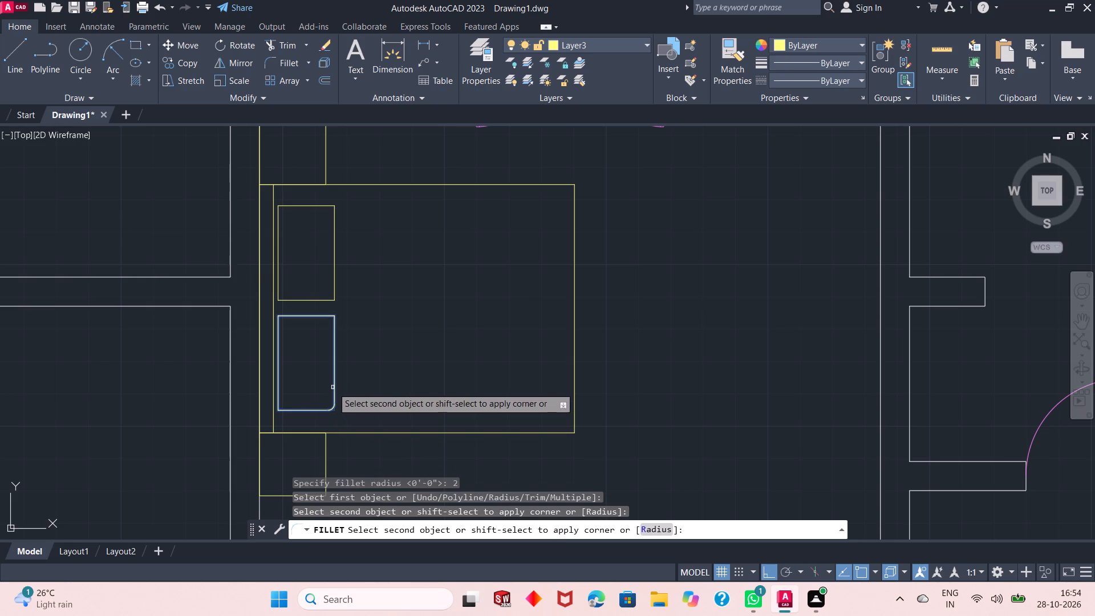
pyautogui.click(332, 387)
# Fillet the south pillow's northeast, northwest and southwest corners with the same 2" radius.
pyautogui.rightClick(346, 372)
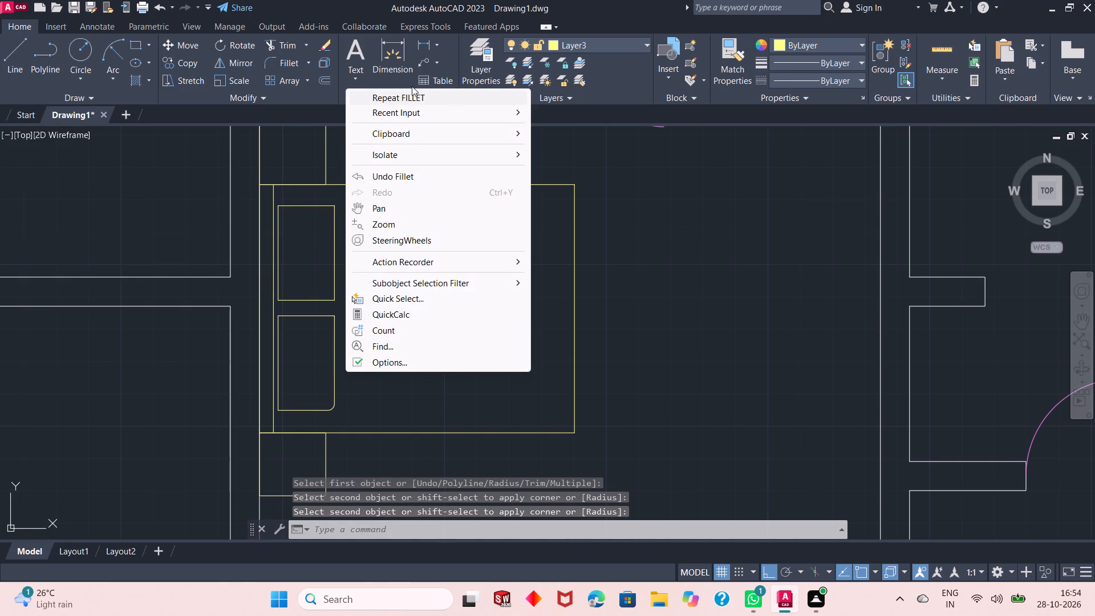
pyautogui.click(412, 95)
pyautogui.click(324, 316)
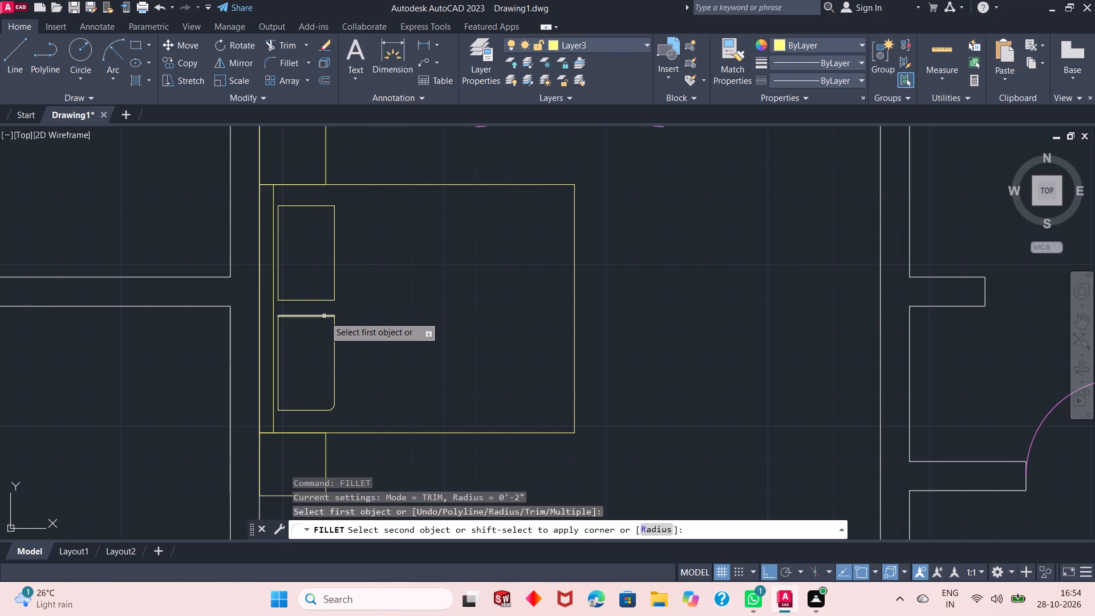
pyautogui.click(334, 328)
pyautogui.rightClick(349, 307)
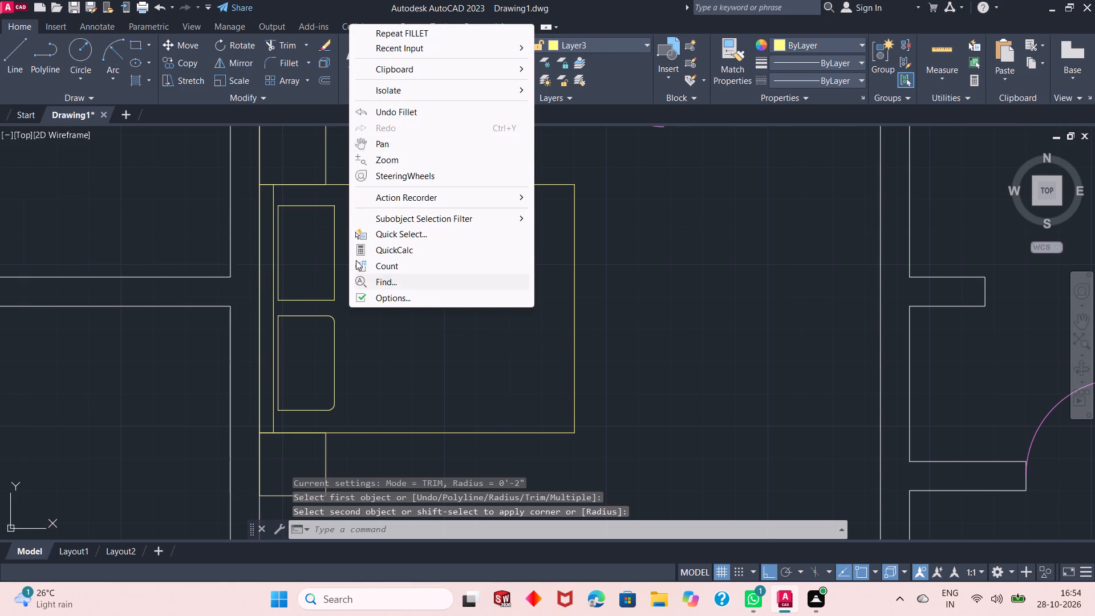
pyautogui.click(409, 33)
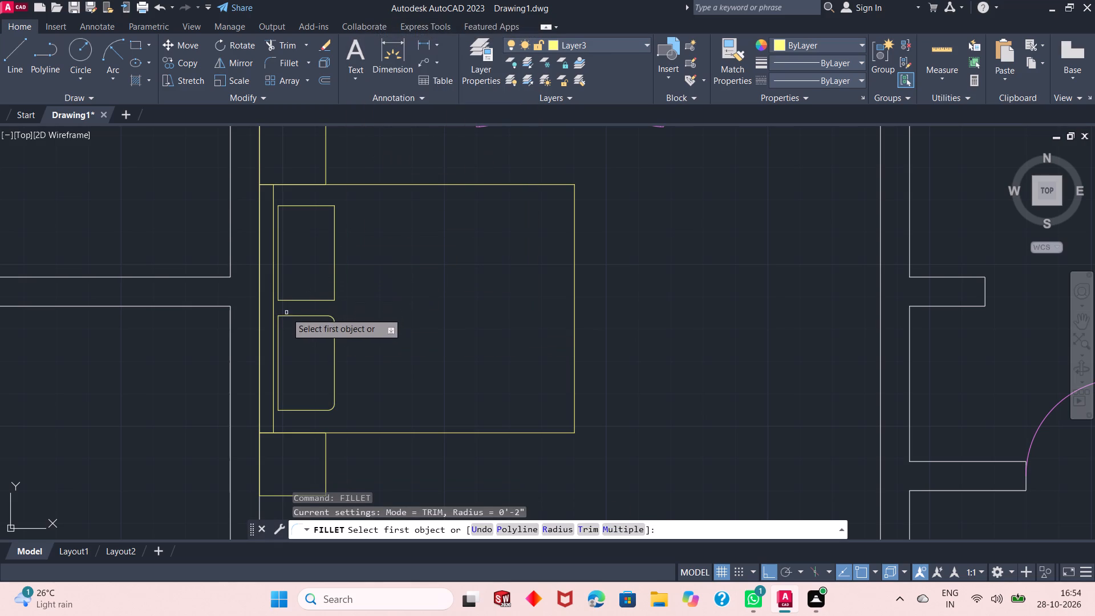
pyautogui.click(286, 314)
pyautogui.click(279, 325)
pyautogui.rightClick(269, 211)
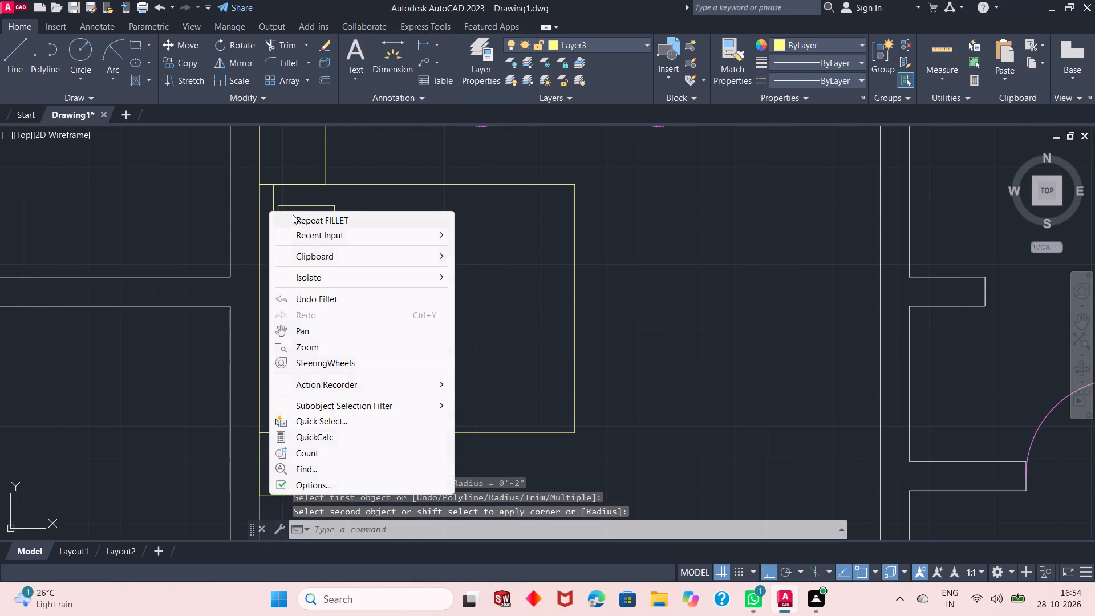
pyautogui.click(299, 222)
pyautogui.click(281, 411)
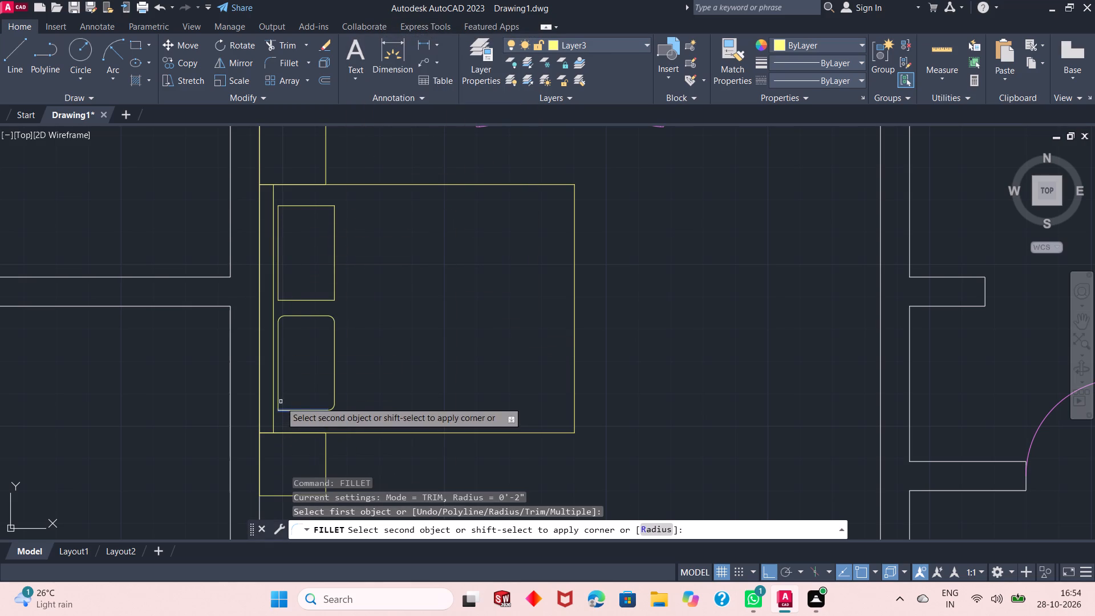
pyautogui.click(277, 398)
# Fillet the northwest and southwest corners of the bed's north pillow with the 2" radius.
pyautogui.rightClick(274, 168)
pyautogui.click(289, 172)
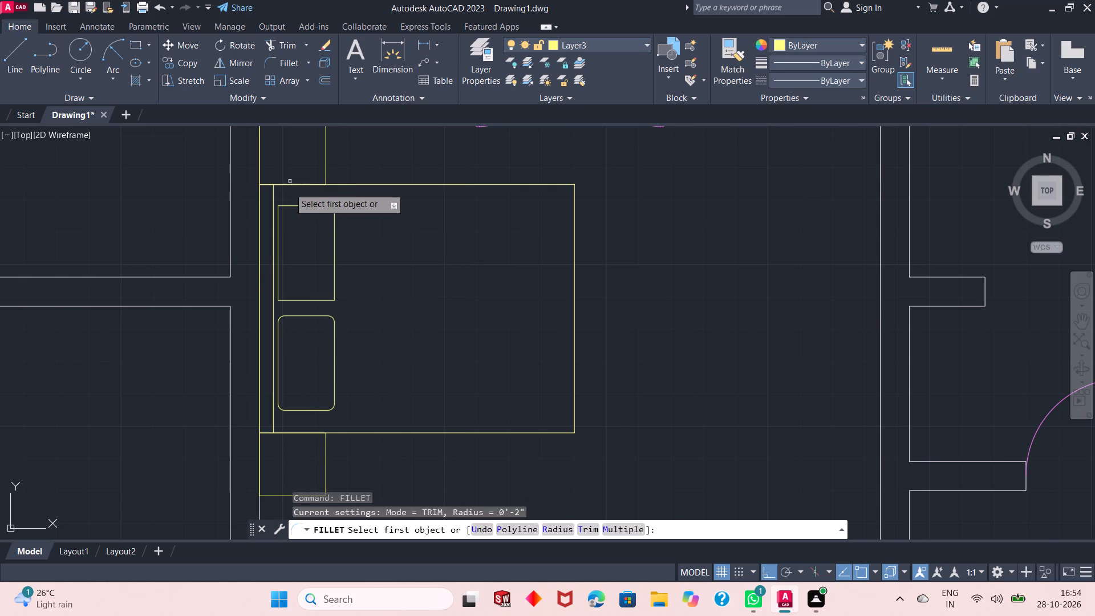
pyautogui.click(285, 204)
pyautogui.click(279, 213)
pyautogui.rightClick(280, 161)
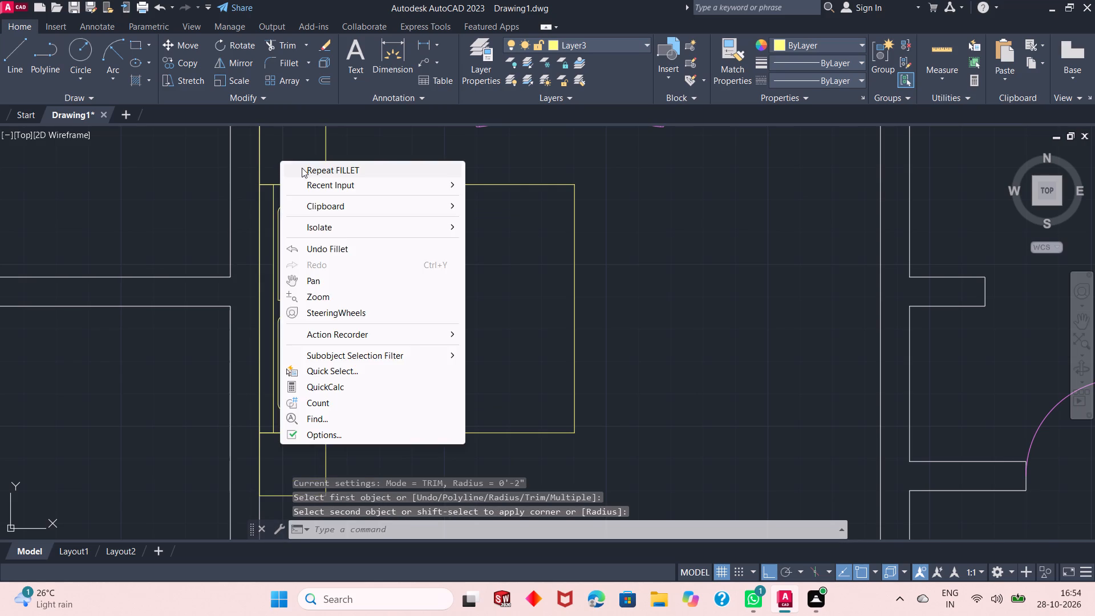
pyautogui.click(302, 168)
pyautogui.click(287, 301)
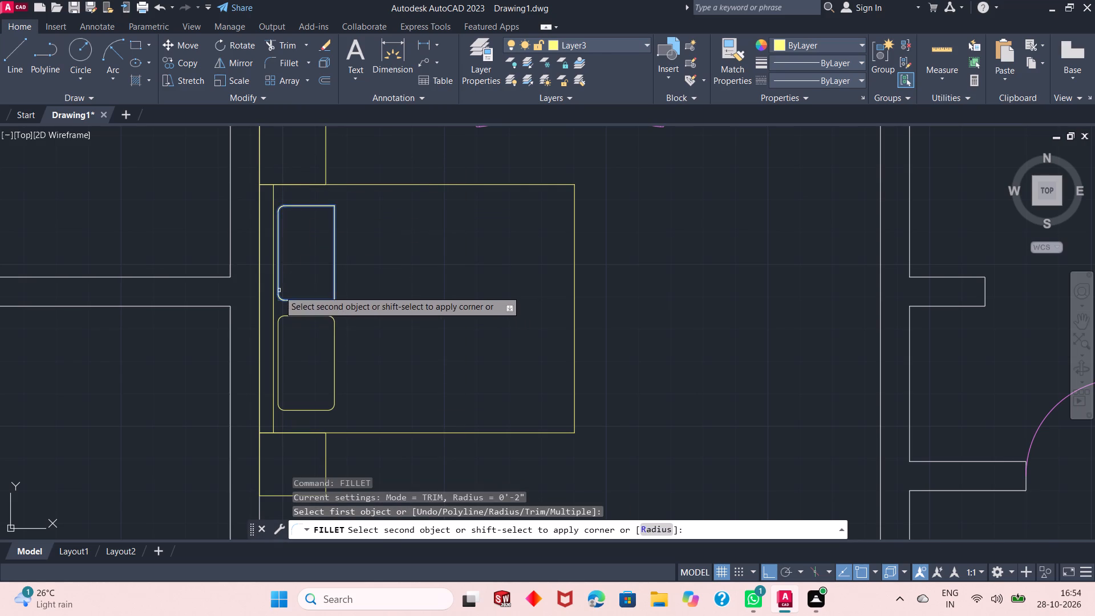
pyautogui.click(279, 290)
# Fillet the north pillow's southeast and northeast corners with the same 2" radius.
pyautogui.rightClick(302, 205)
pyautogui.click(336, 213)
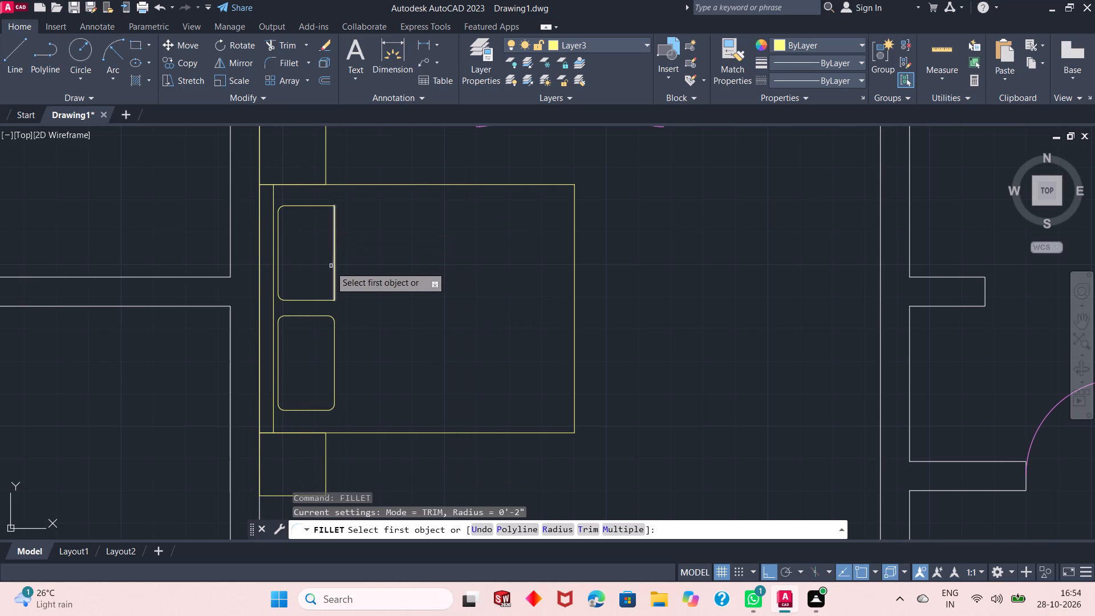
pyautogui.click(330, 266)
pyautogui.click(325, 300)
pyautogui.click(334, 281)
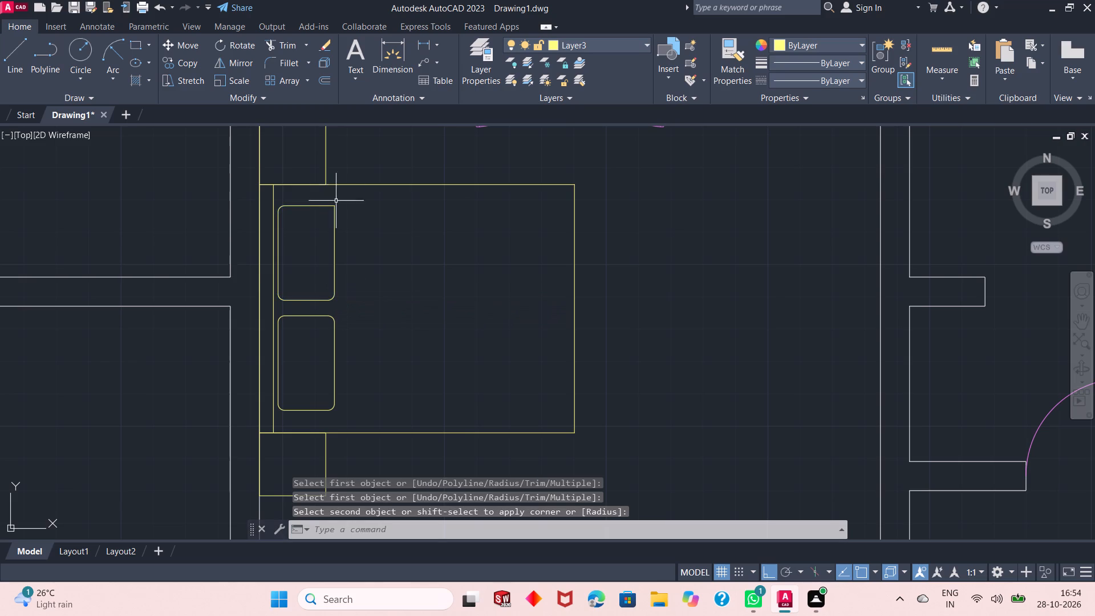
pyautogui.rightClick(336, 179)
pyautogui.click(351, 186)
pyautogui.click(334, 216)
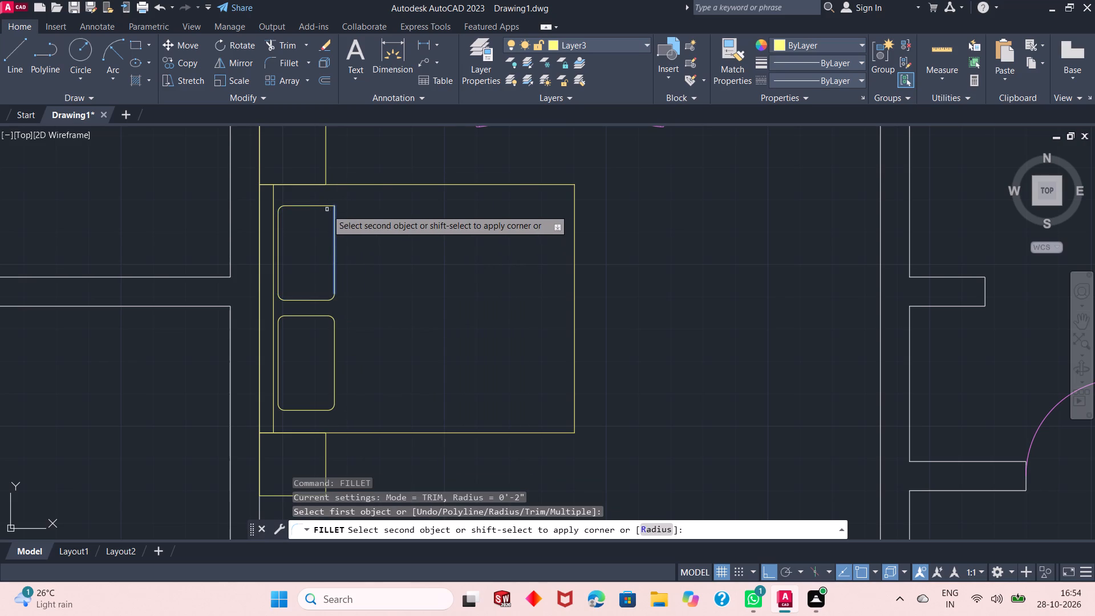
pyautogui.click(321, 204)
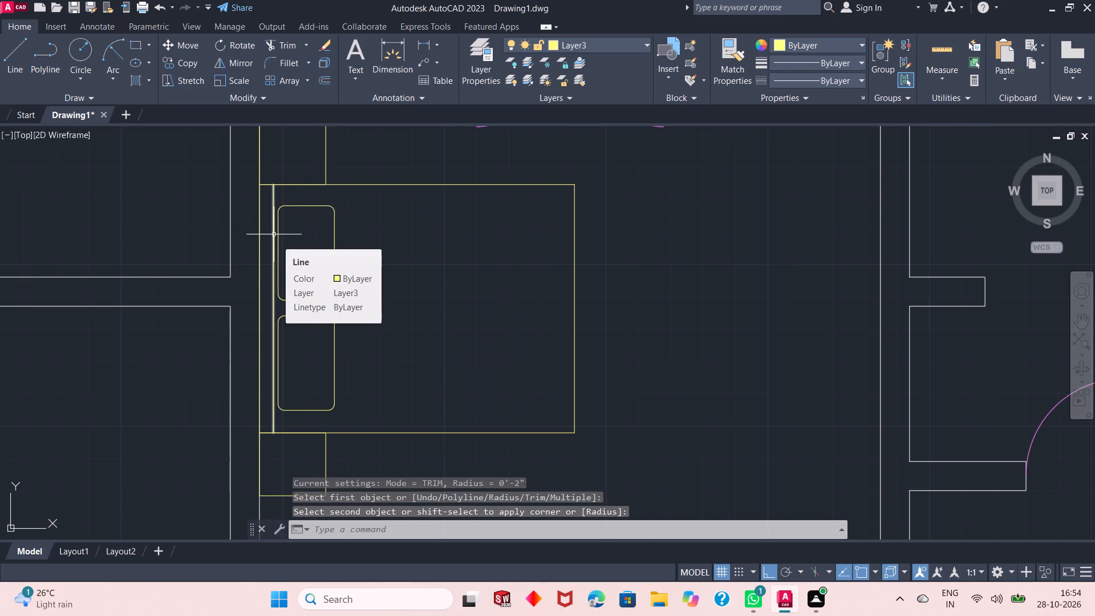
# With Ortho off, draw the blanket edge east of the pillows: a vertical about 3'-4" long with slanted ends meeting the bed's south and north edges.
pyautogui.click(18, 62)
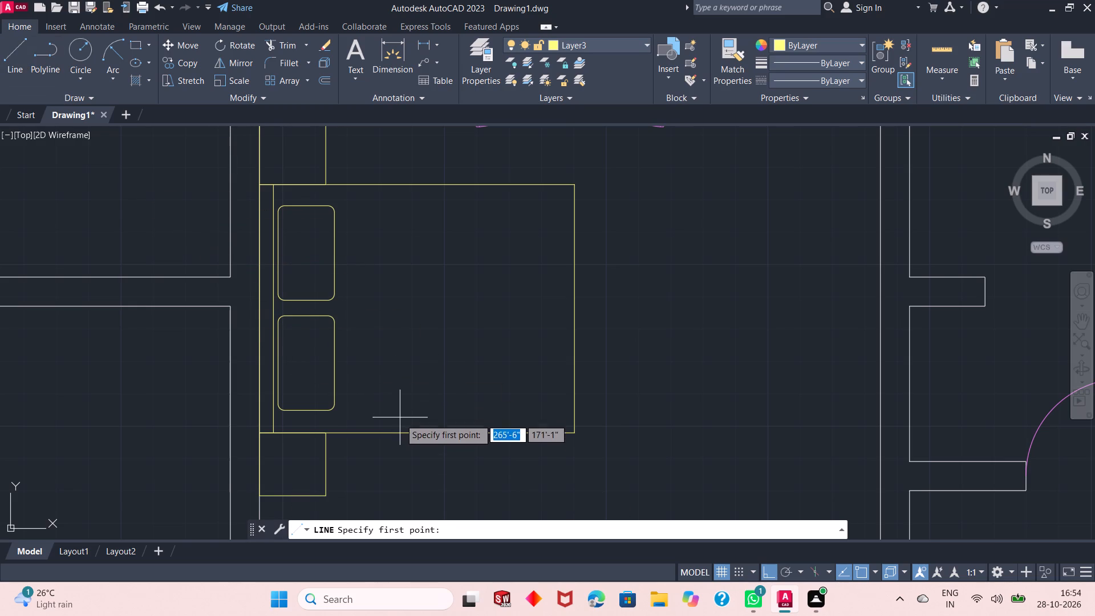
pyautogui.click(771, 569)
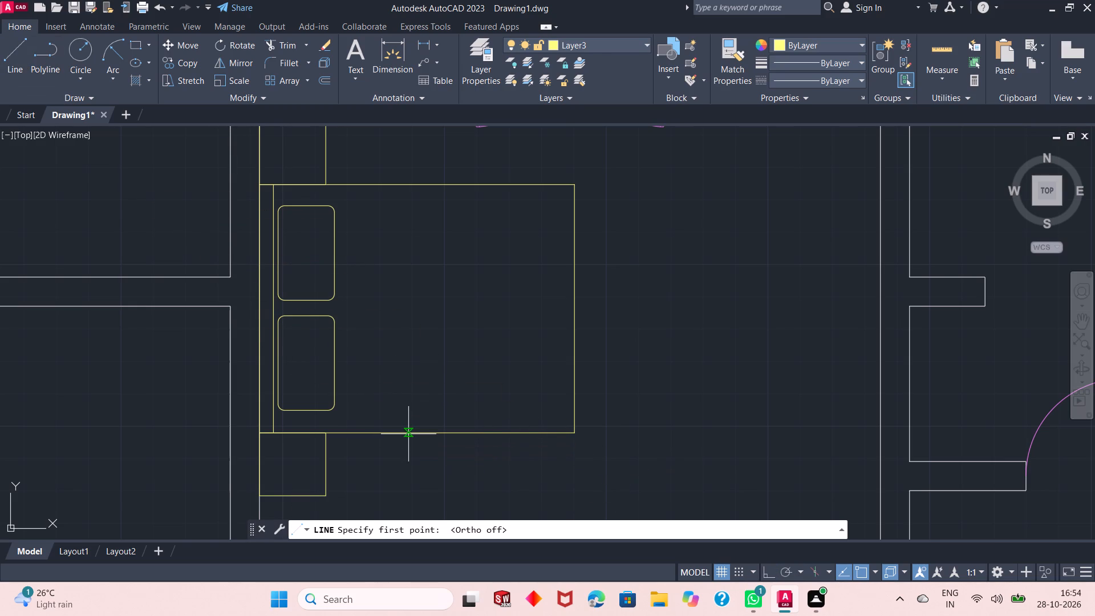
pyautogui.click(408, 434)
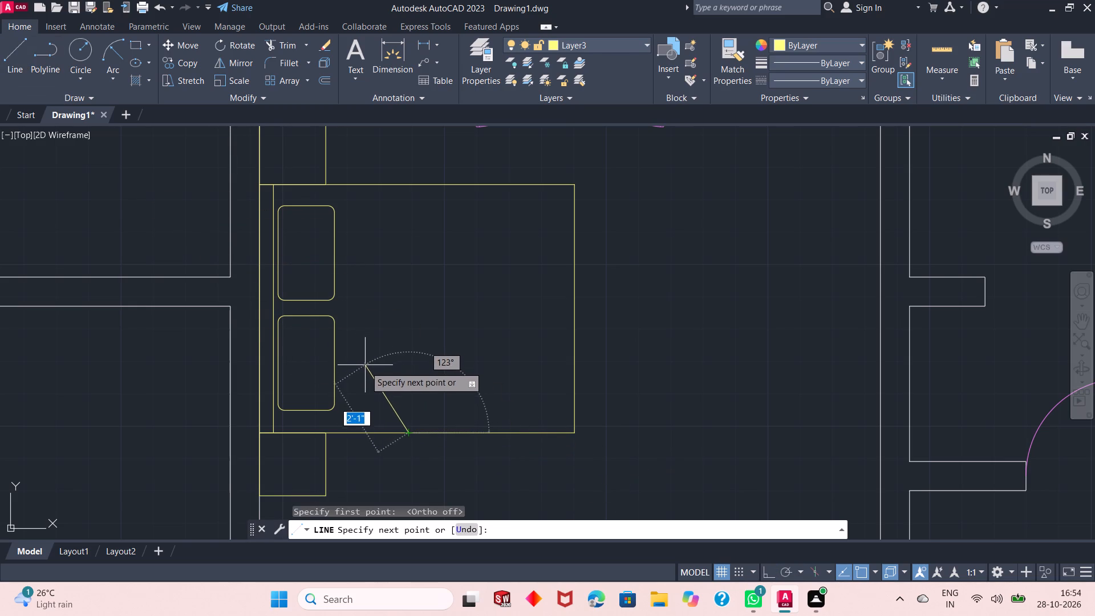
pyautogui.click(364, 374)
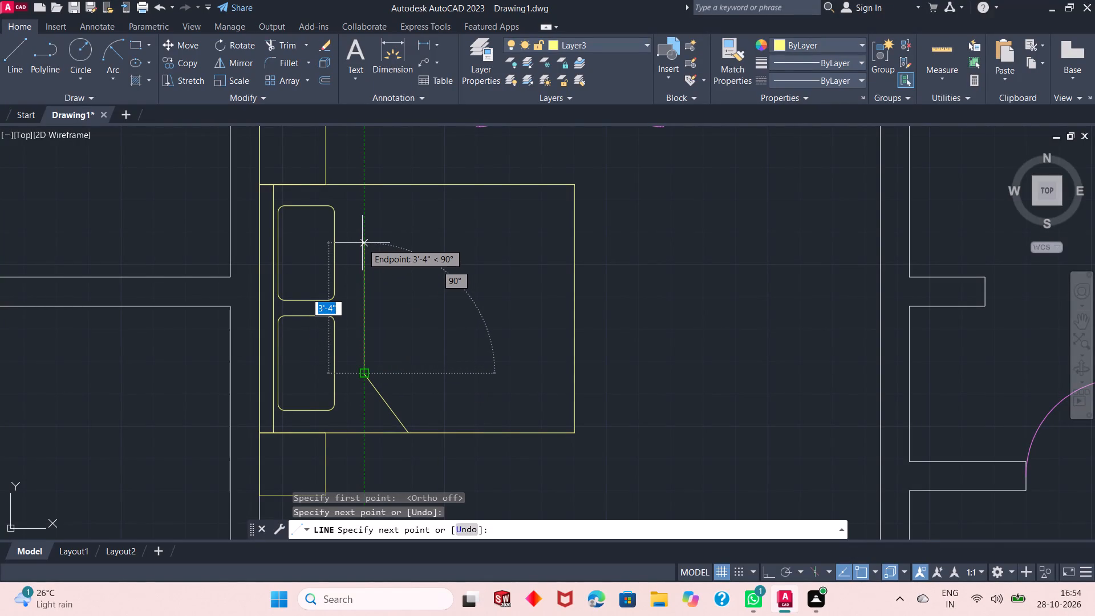
pyautogui.click(362, 245)
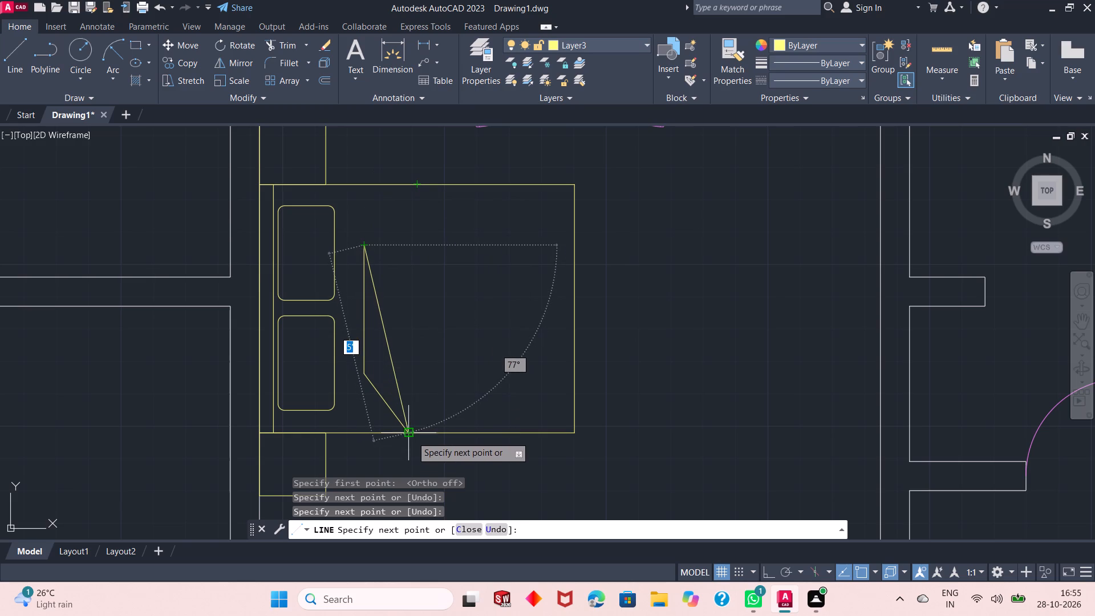
pyautogui.click(416, 186)
pyautogui.rightClick(423, 171)
pyautogui.click(440, 173)
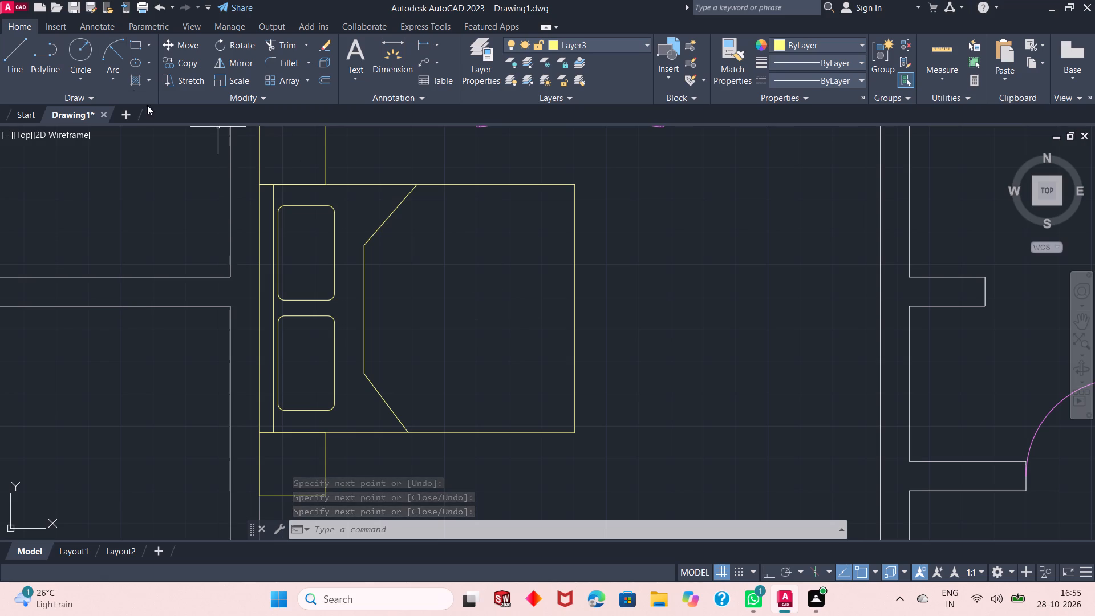
# Draw the north blanket fold as two lines: about 1'-2" southeast from the bed's north edge, and back to the blanket edge's upper bend.
pyautogui.click(14, 57)
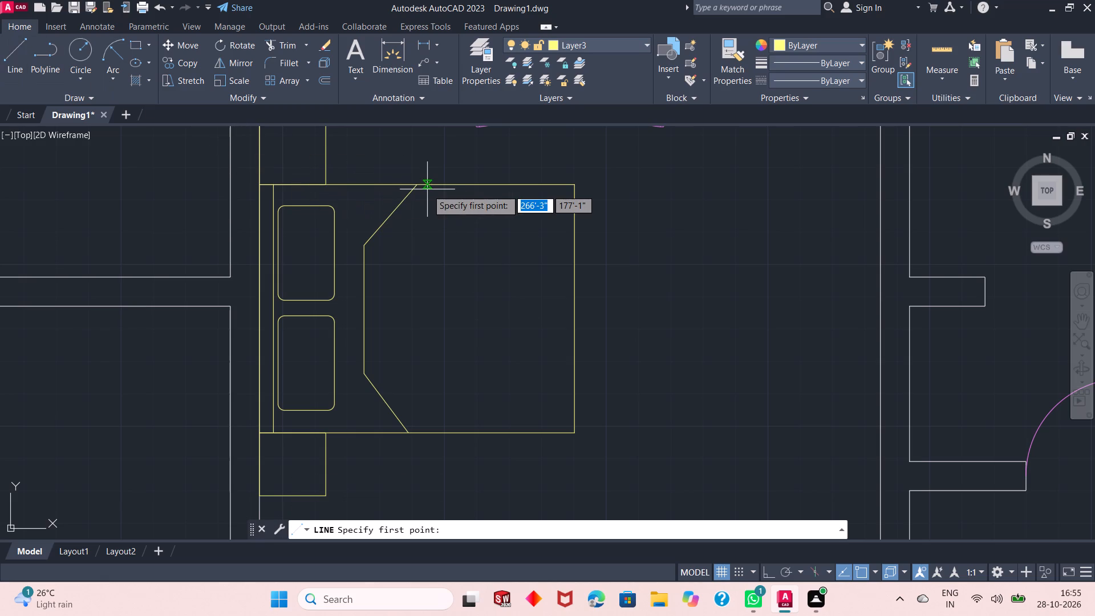
pyautogui.click(413, 188)
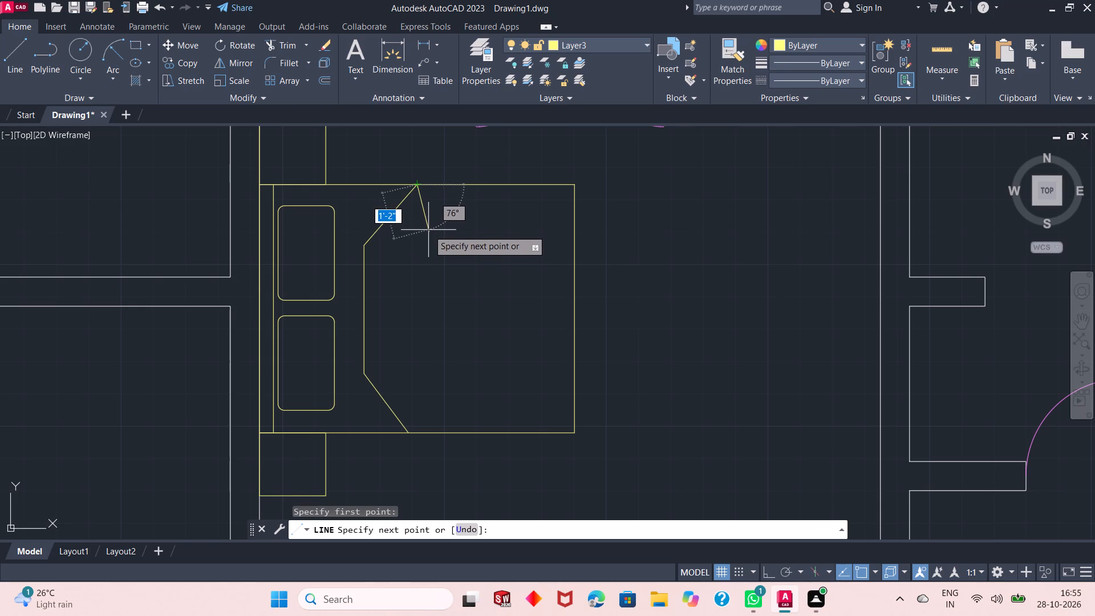
pyautogui.click(428, 230)
pyautogui.click(366, 248)
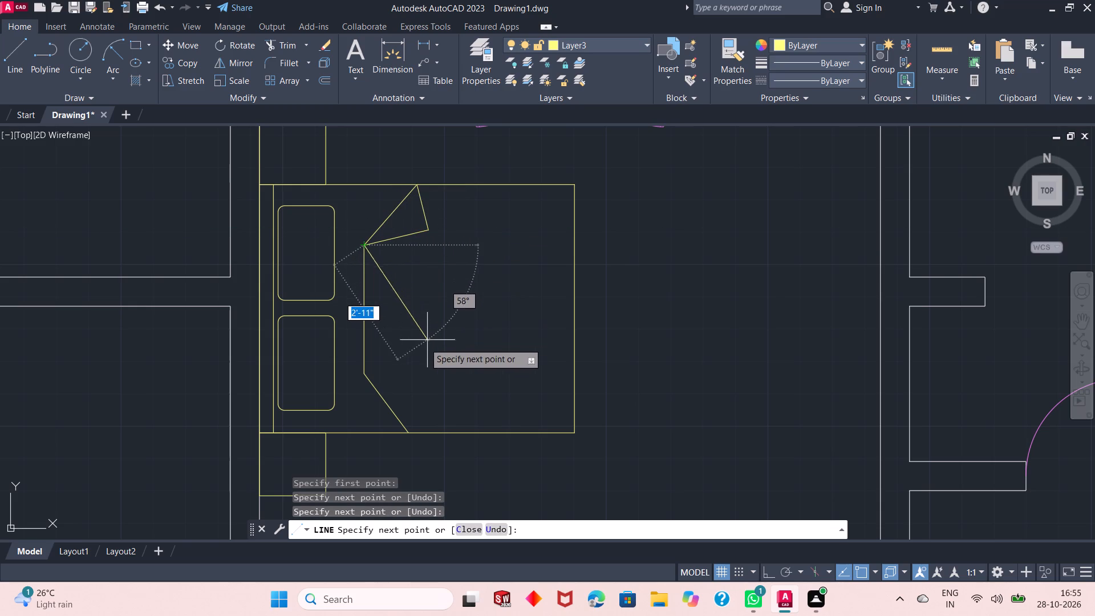
pyautogui.rightClick(395, 295)
pyautogui.click(425, 305)
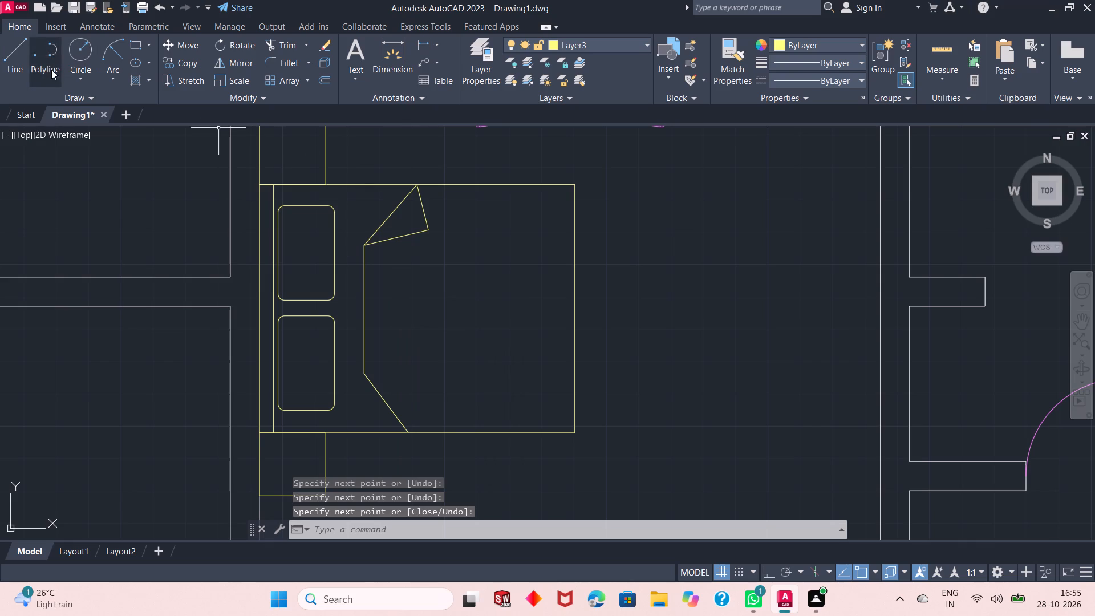
# Draw the matching south blanket fold with two lines from the bed's south edge out to a point and back to the blanket edge's lower bend.
pyautogui.click(7, 65)
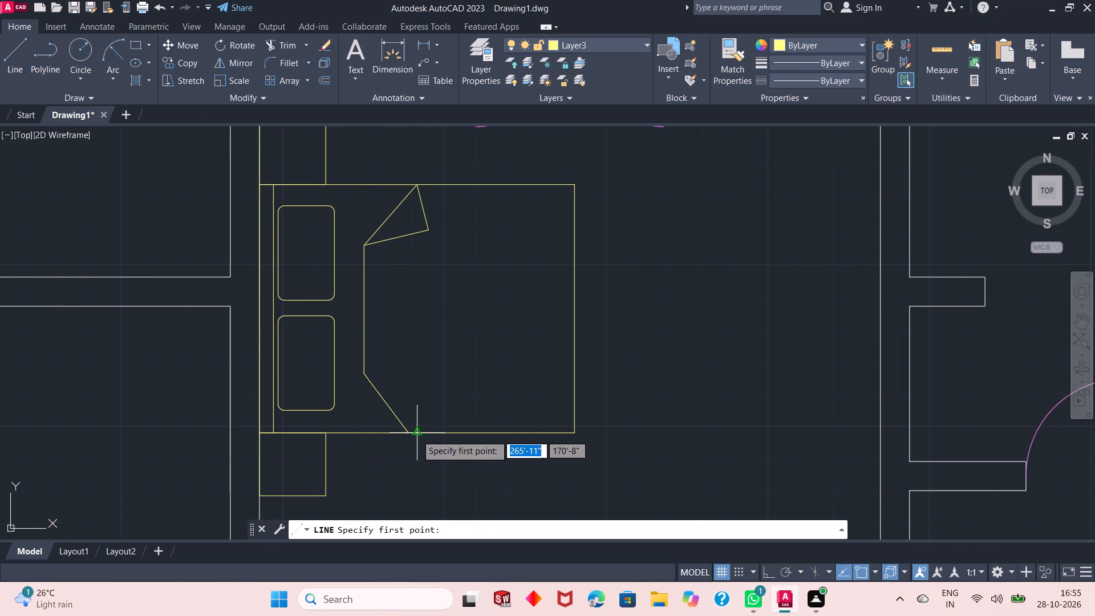
pyautogui.click(410, 435)
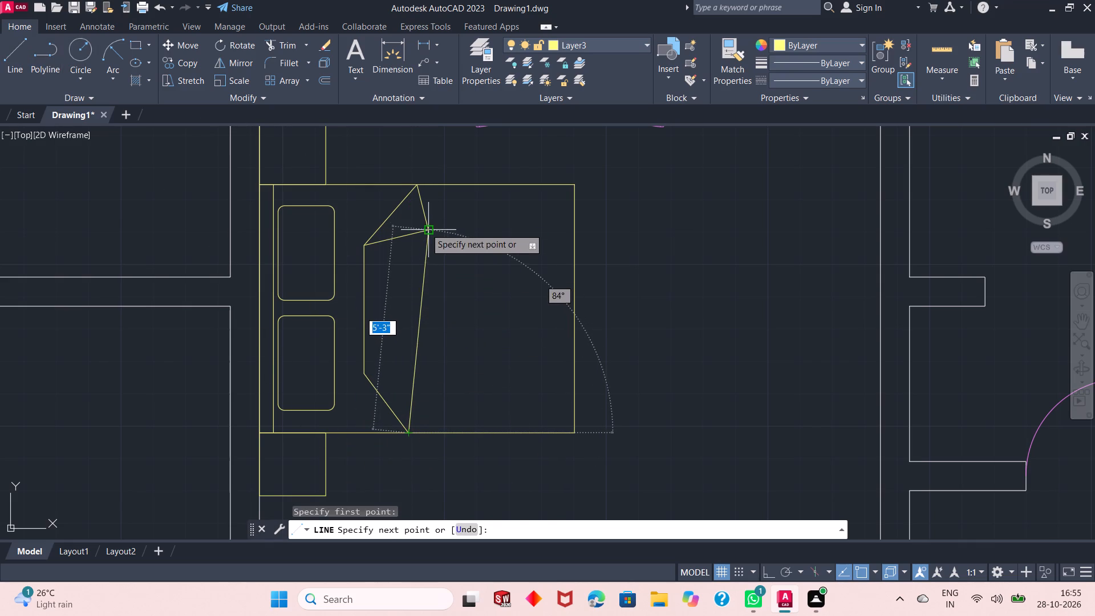
pyautogui.click(432, 381)
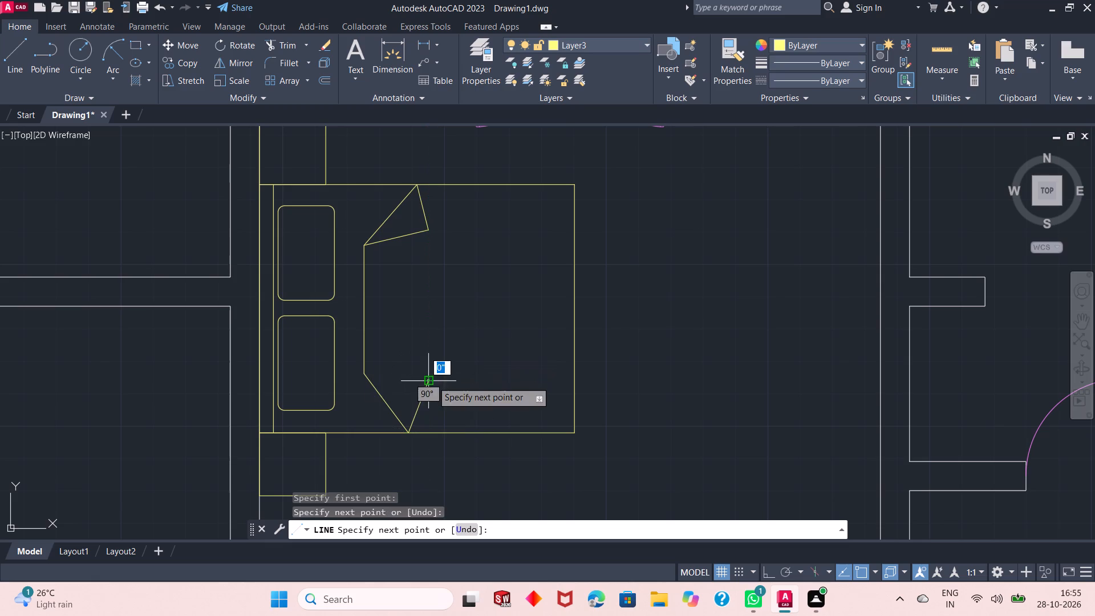
pyautogui.click(363, 372)
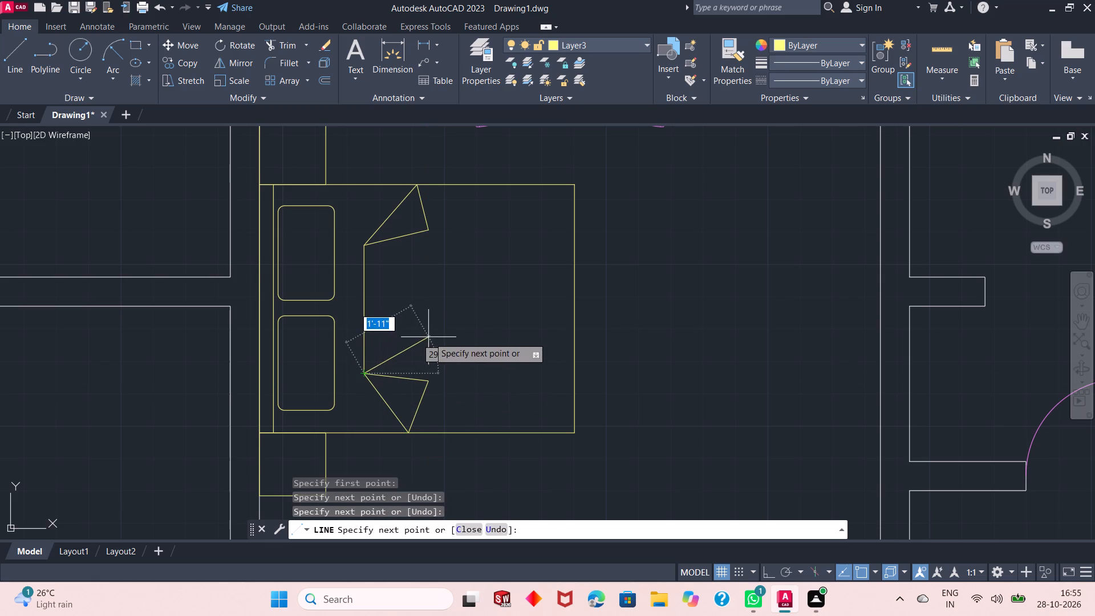
pyautogui.rightClick(429, 337)
pyautogui.click(457, 345)
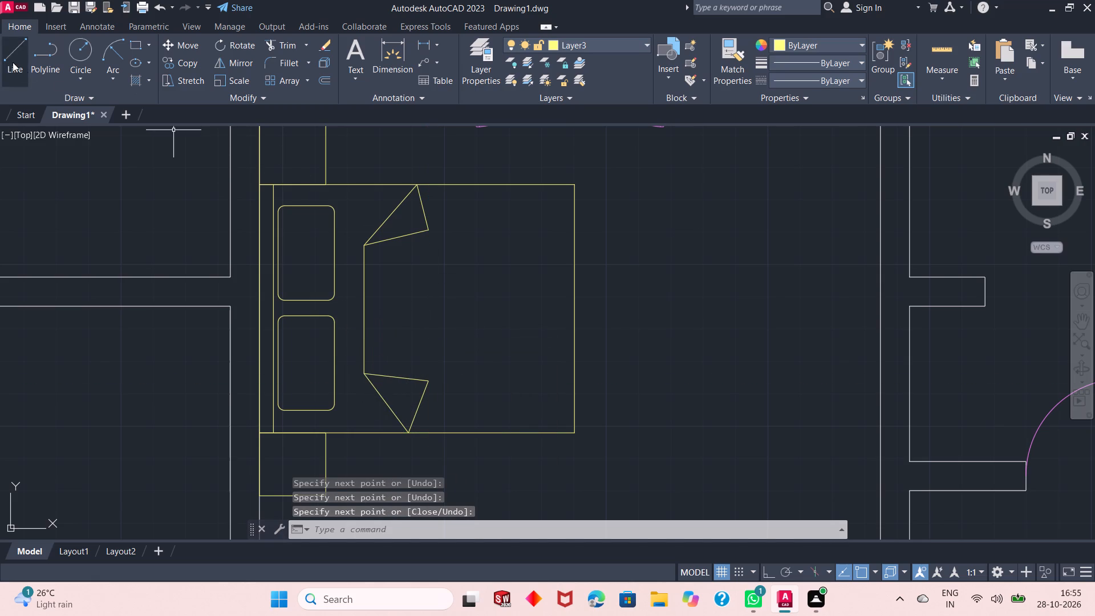
# Draw a vertical line just east of the blanket edge, parallel to it, connecting the south fold to the north fold.
pyautogui.click(13, 62)
pyautogui.click(375, 376)
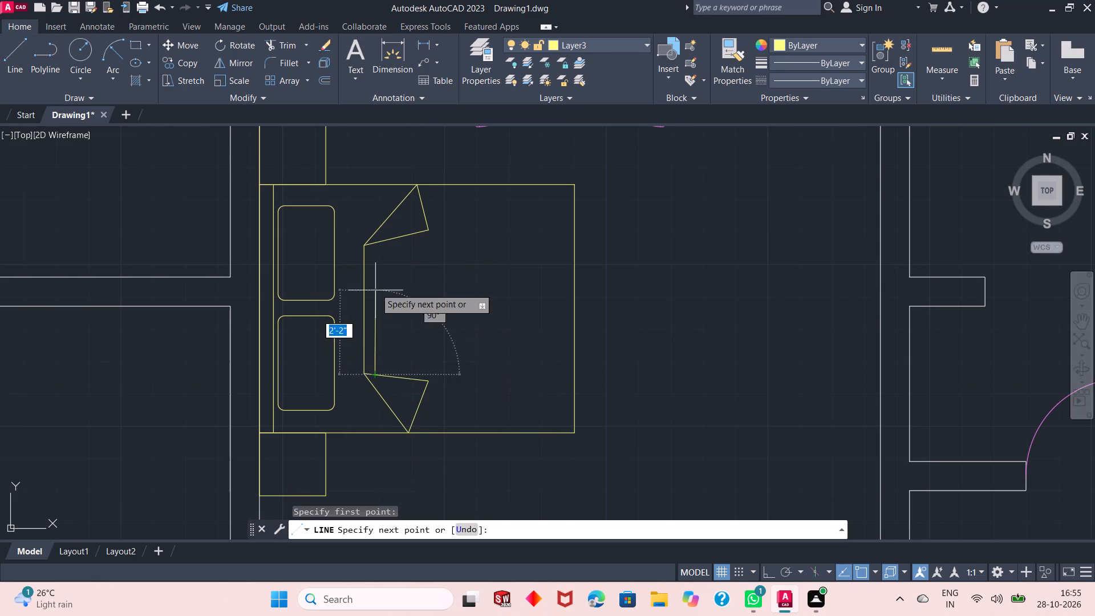
pyautogui.click(375, 242)
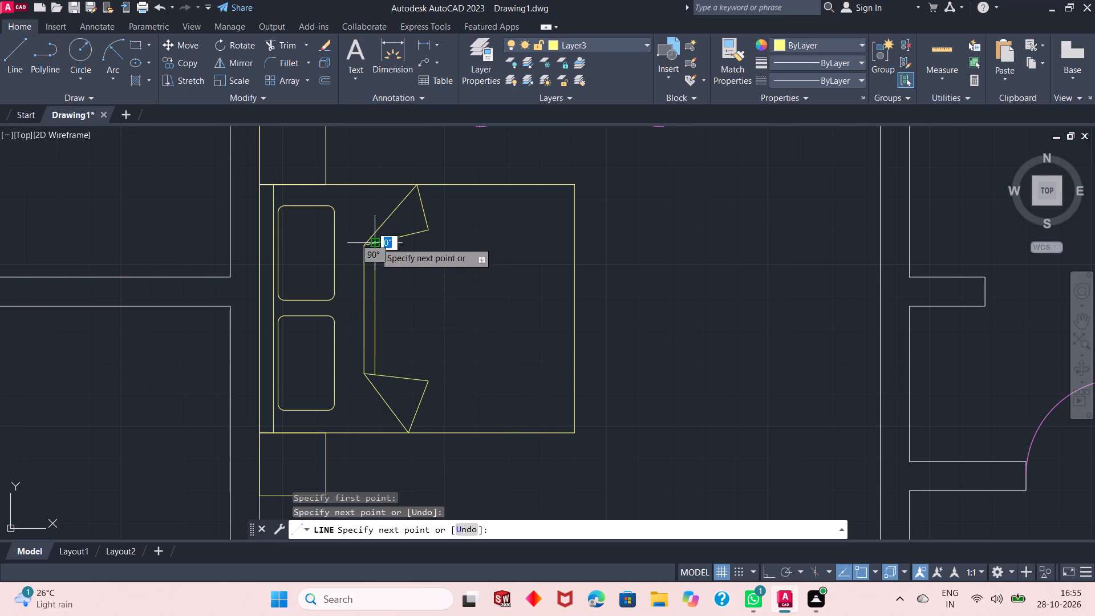
pyautogui.rightClick(418, 261)
pyautogui.click(451, 273)
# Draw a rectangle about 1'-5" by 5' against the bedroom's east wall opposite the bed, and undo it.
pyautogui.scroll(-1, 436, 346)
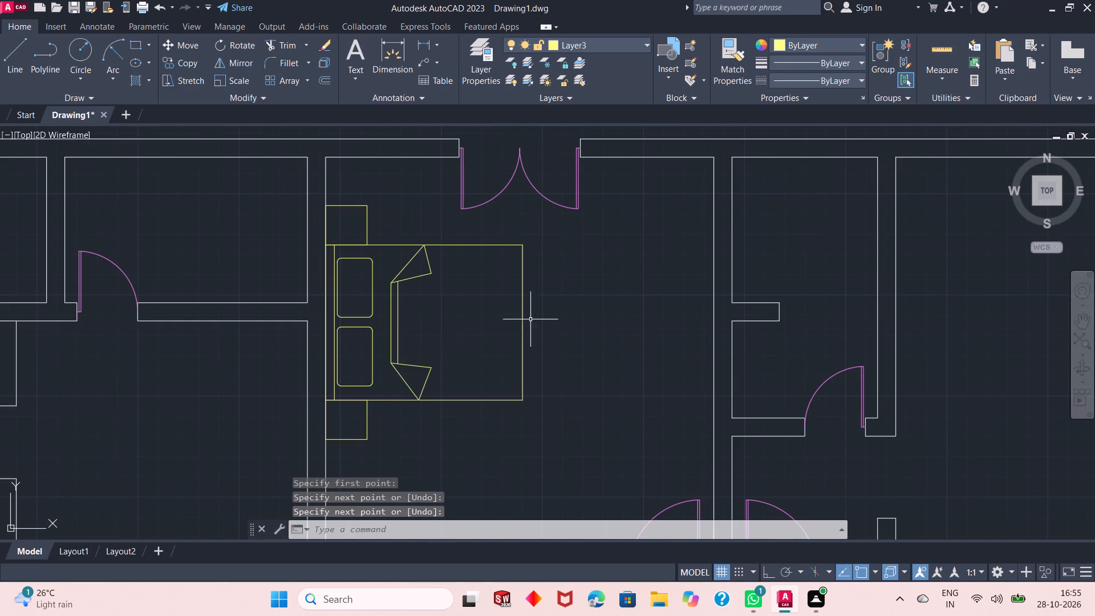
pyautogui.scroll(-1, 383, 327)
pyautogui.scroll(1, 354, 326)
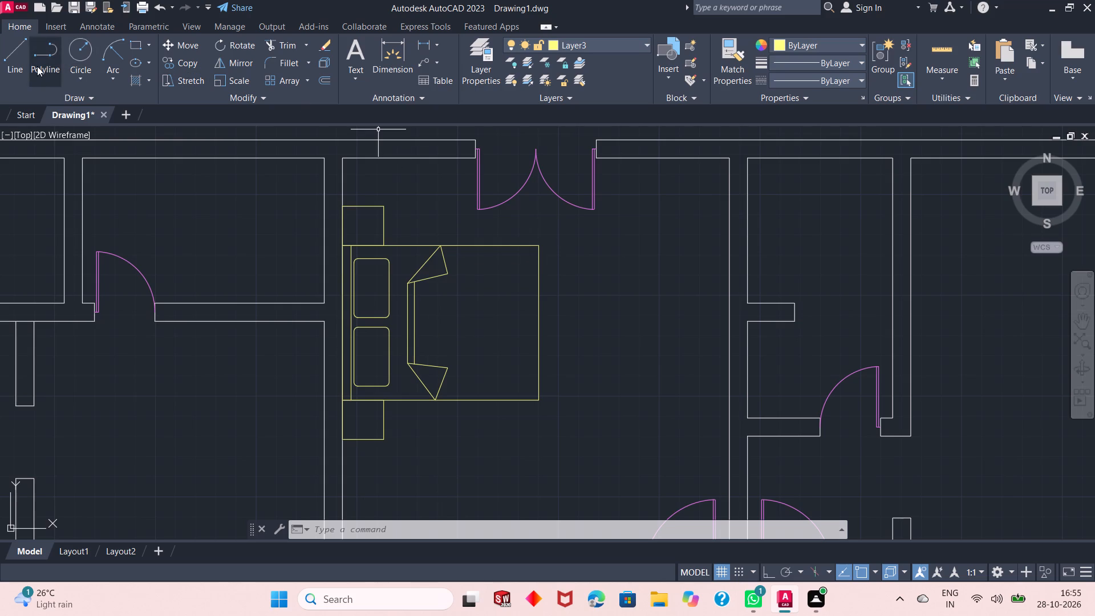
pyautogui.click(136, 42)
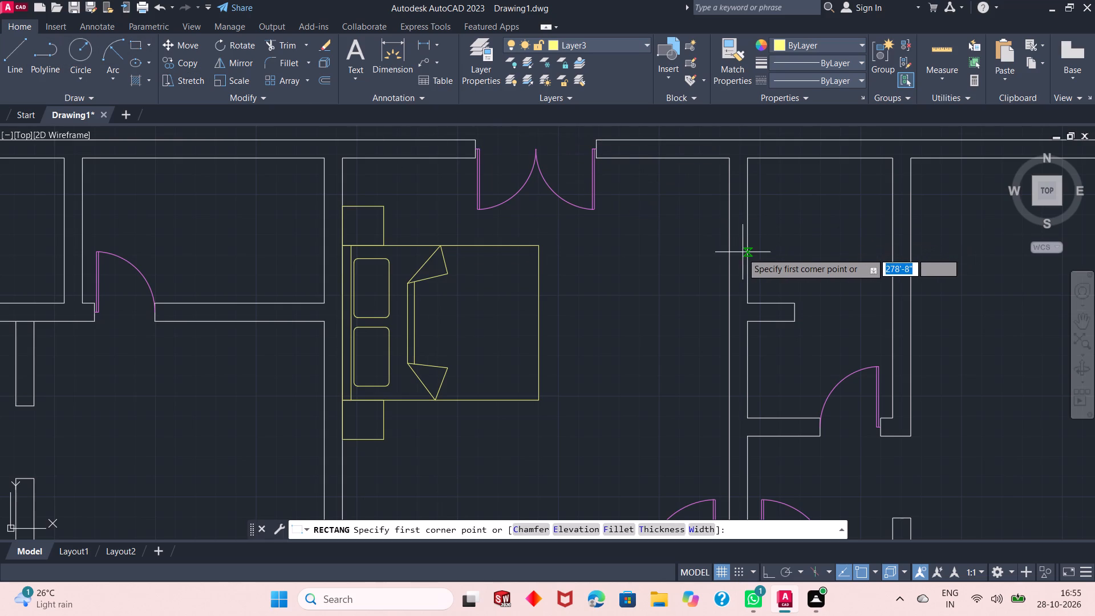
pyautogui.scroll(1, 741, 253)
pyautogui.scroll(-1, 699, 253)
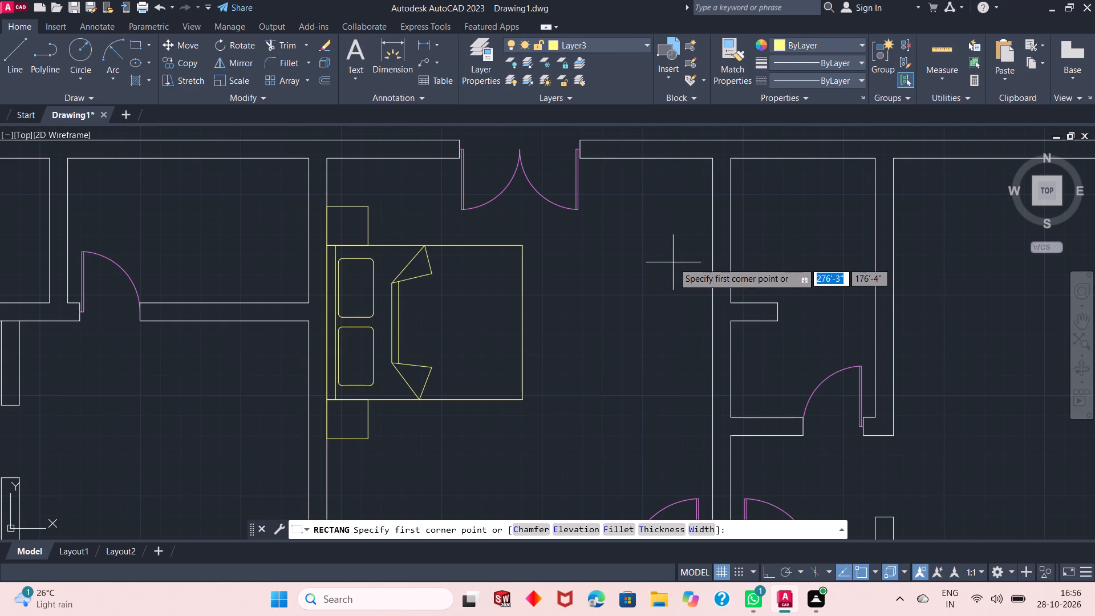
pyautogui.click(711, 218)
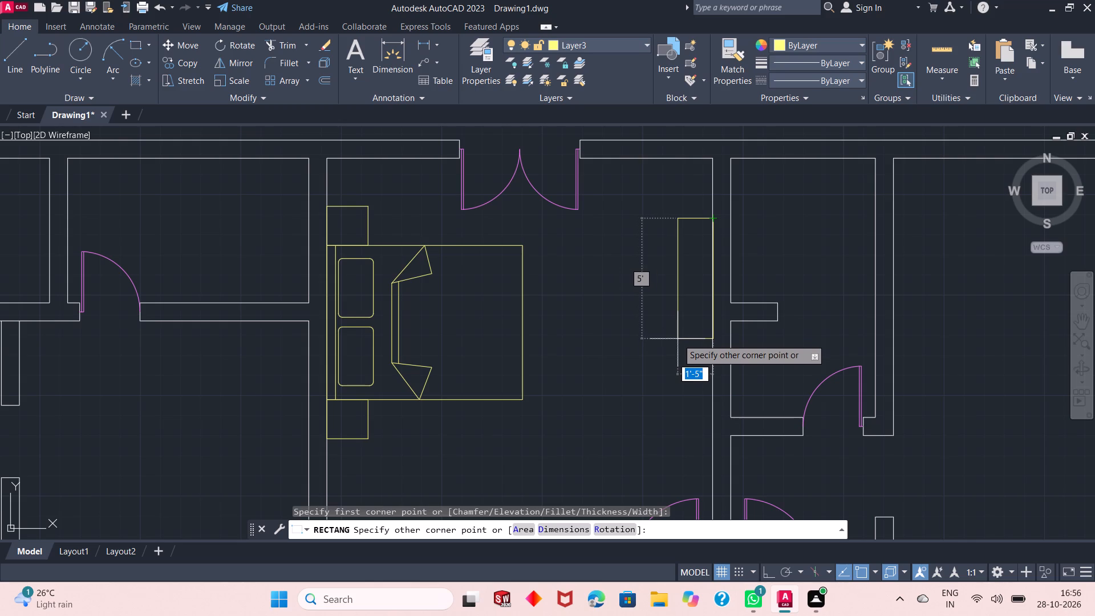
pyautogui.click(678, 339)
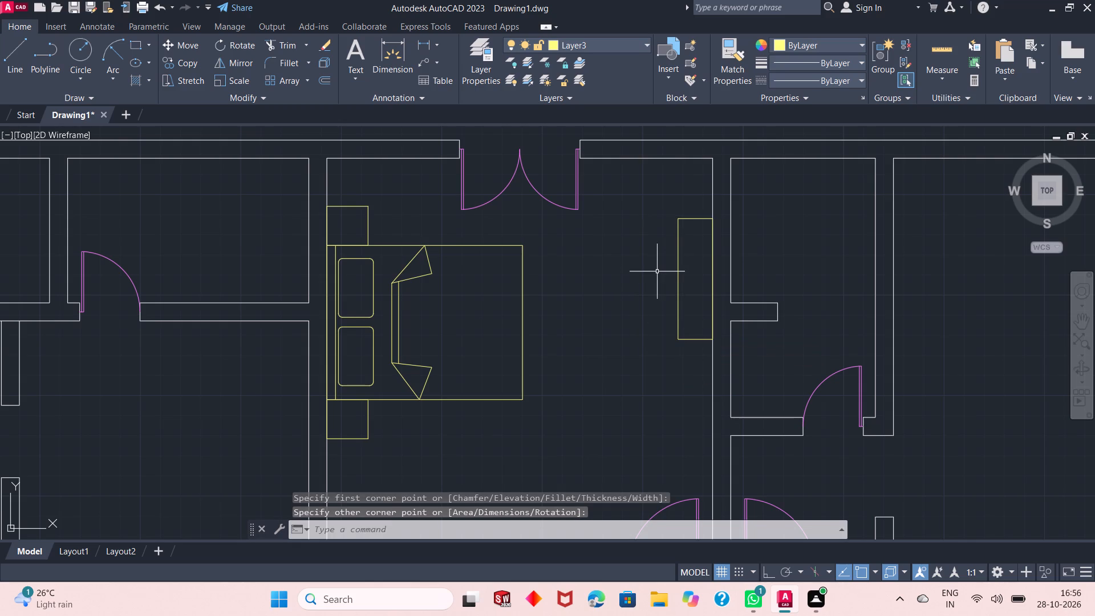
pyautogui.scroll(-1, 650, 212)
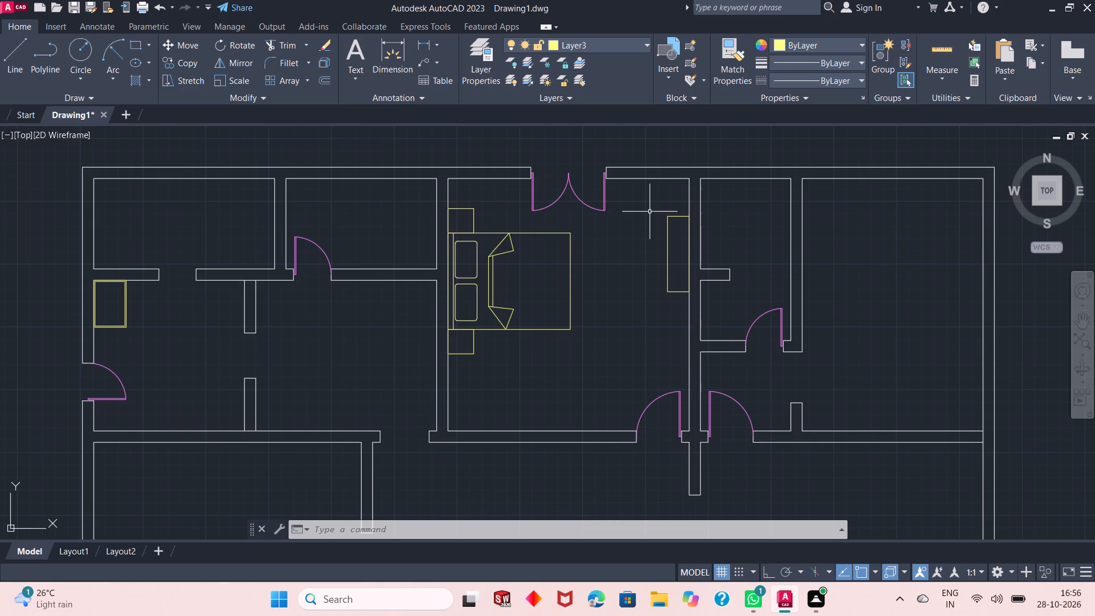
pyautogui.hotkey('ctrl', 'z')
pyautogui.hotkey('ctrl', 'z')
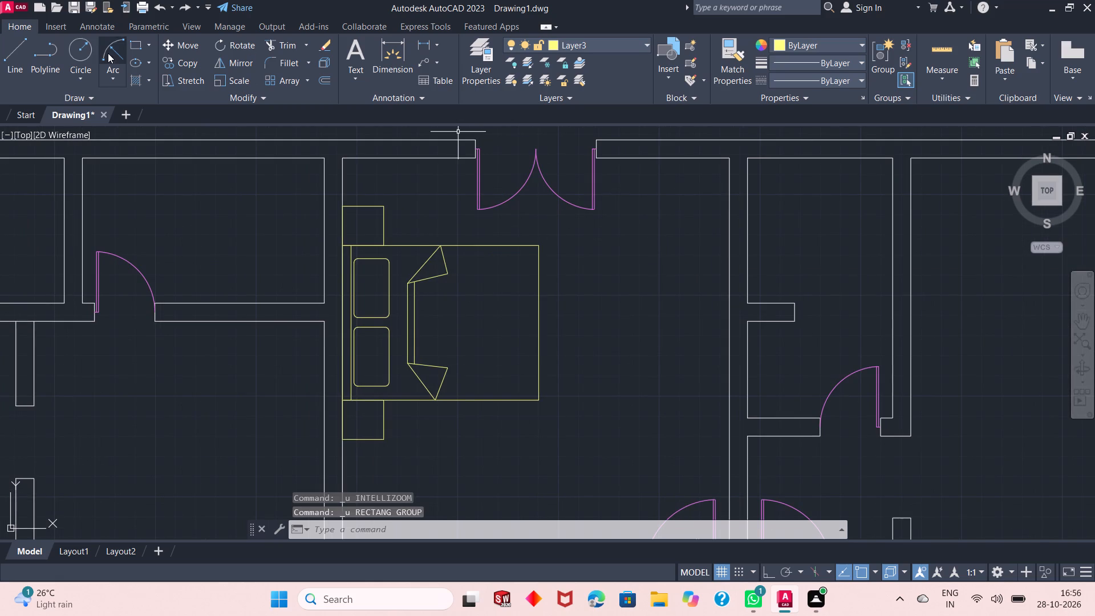
# Draw a furniture rectangle about 1'-8" by 5'-2" against the bedroom's east wall, its north side level with the bed's north edge.
pyautogui.click(133, 39)
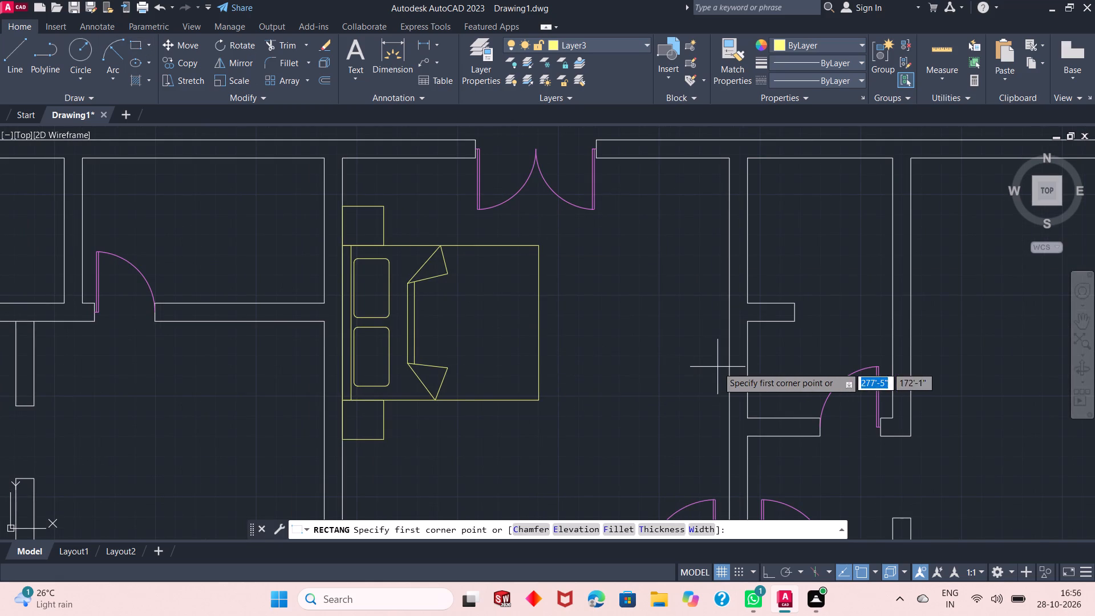
pyautogui.click(724, 371)
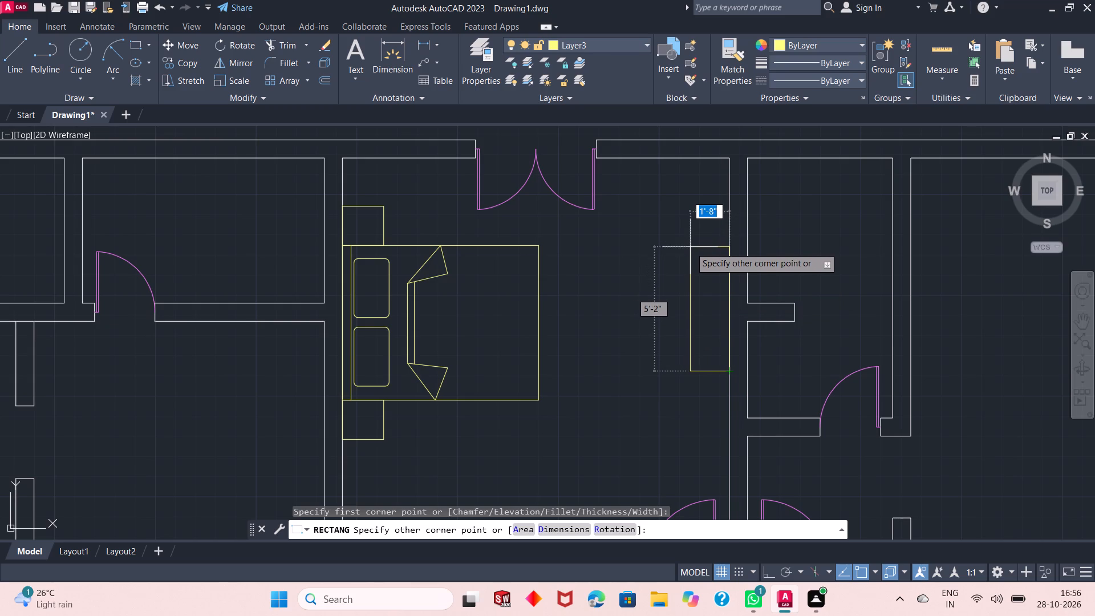
pyautogui.click(690, 247)
pyautogui.scroll(-2, 709, 232)
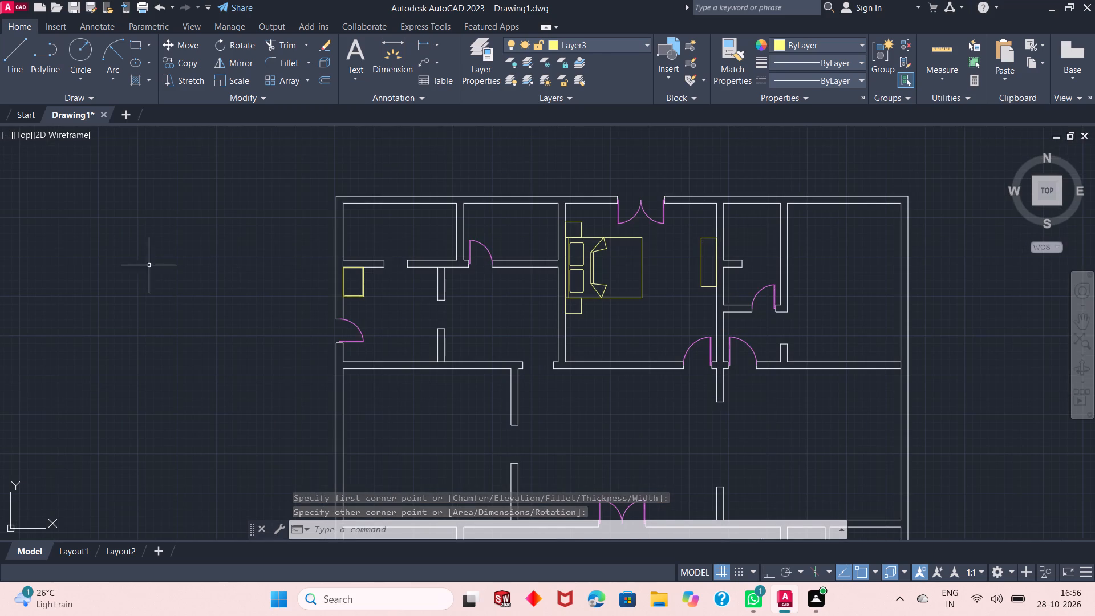
# Draw a wardrobe rectangle about 9' long against the bedroom's south wall, starting from the room's inner southwest corner.
pyautogui.scroll(-1, 331, 252)
pyautogui.scroll(1, 608, 306)
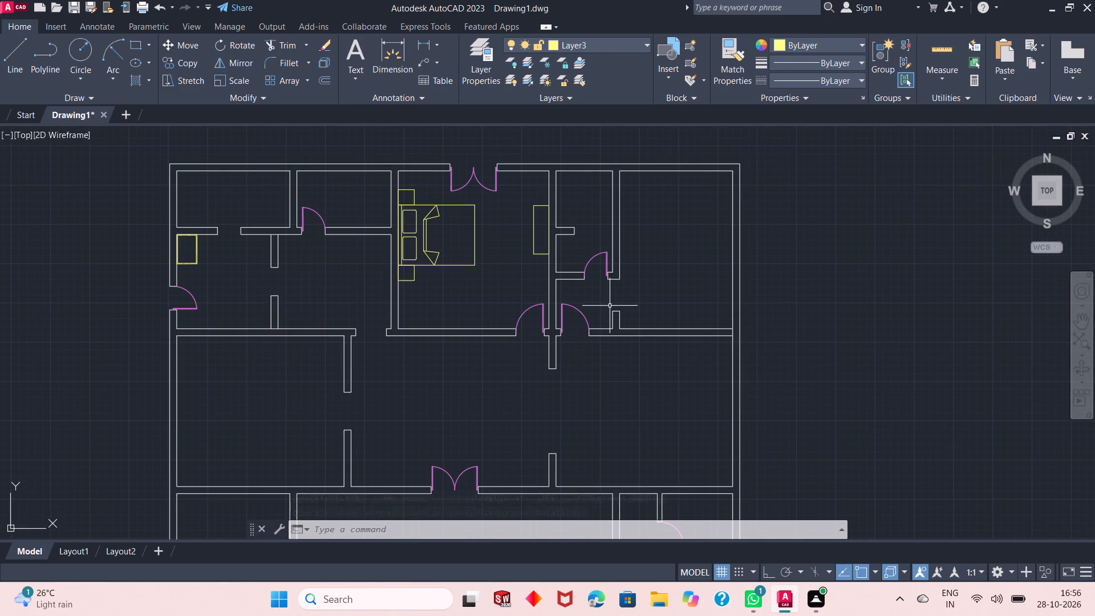
pyautogui.scroll(1, 542, 261)
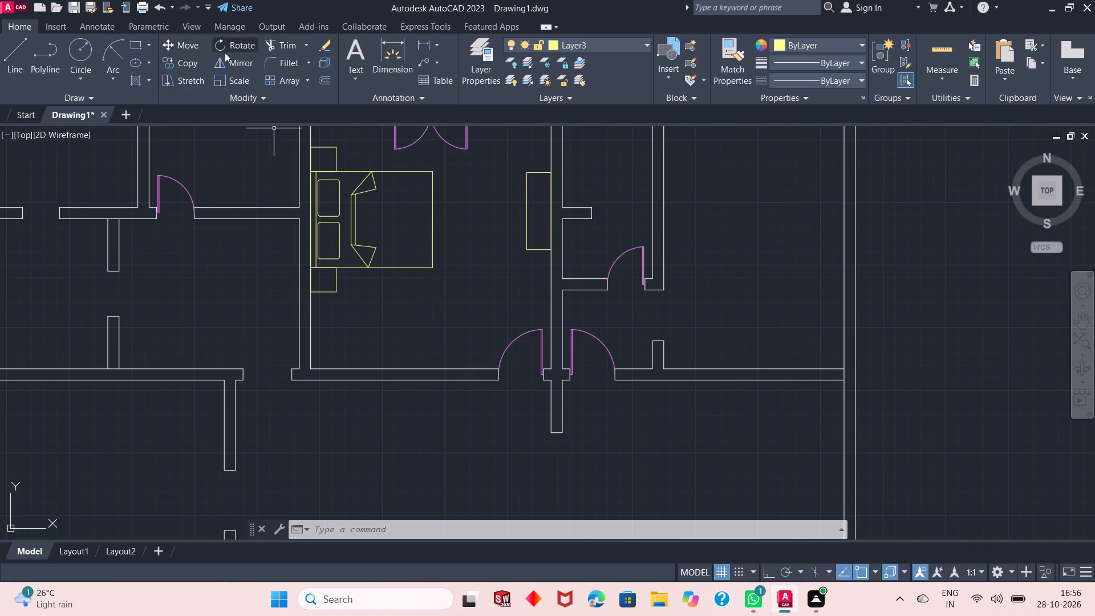
pyautogui.click(137, 43)
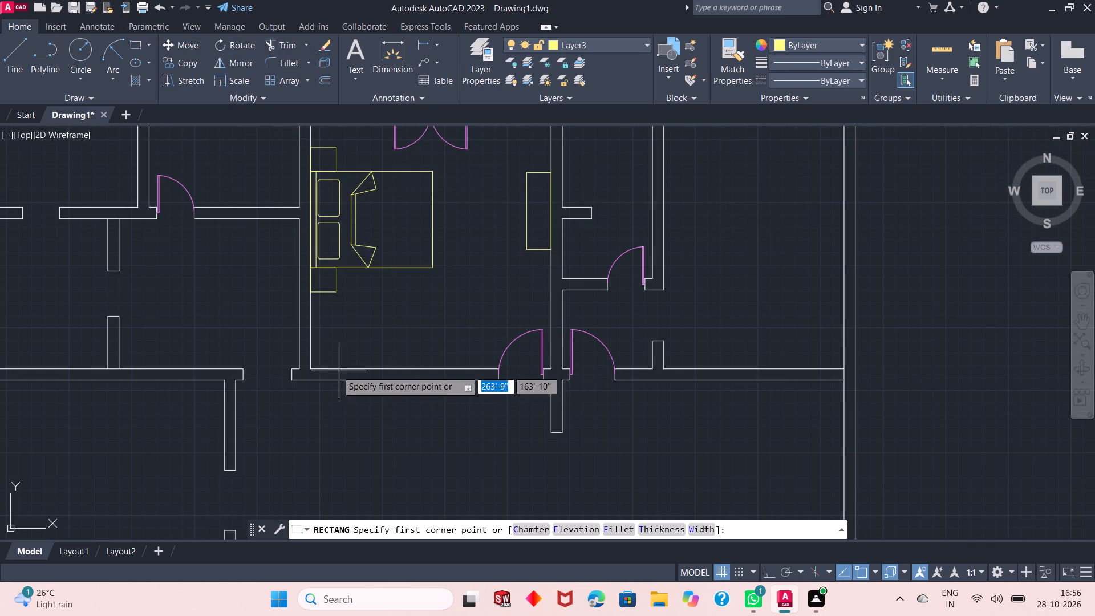
pyautogui.click(313, 368)
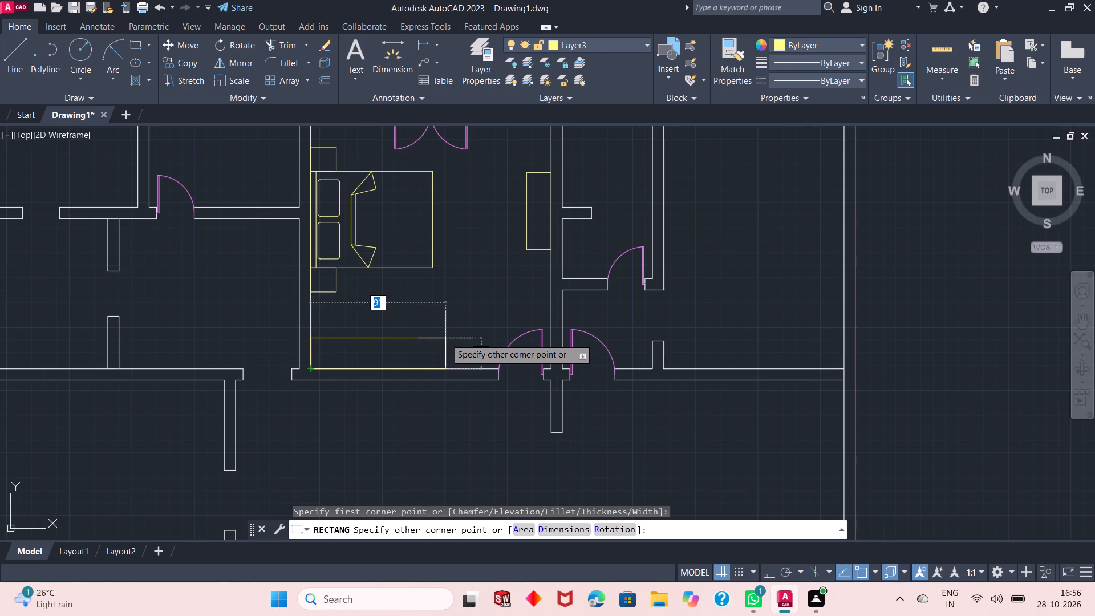
pyautogui.click(445, 338)
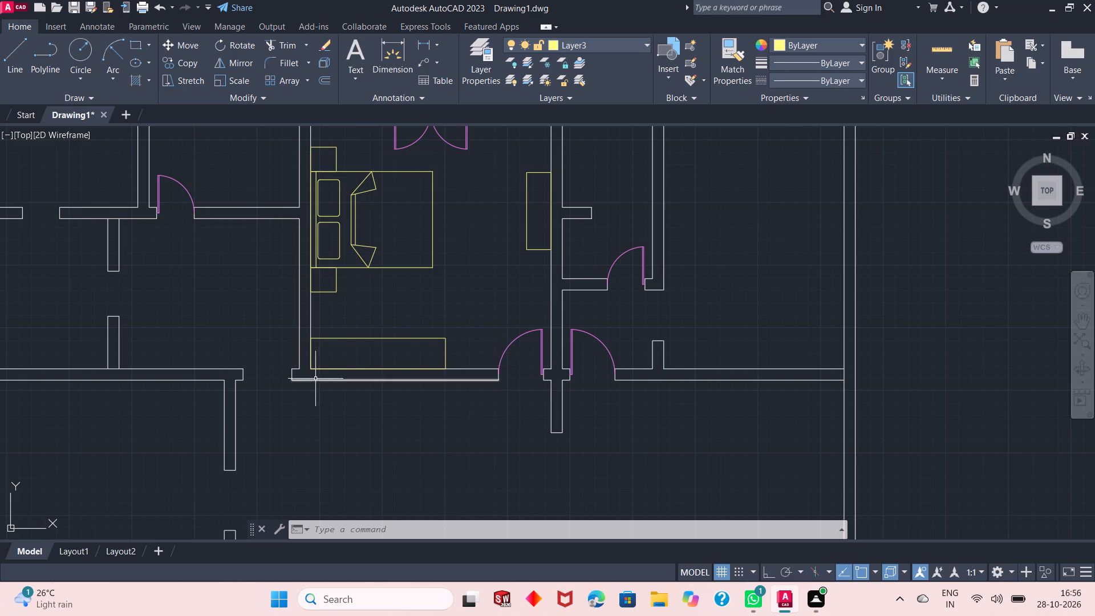
# Draw a horizontal hanging-rod line through the middle of the wardrobe, from its west side to its east side.
pyautogui.scroll(2, 364, 345)
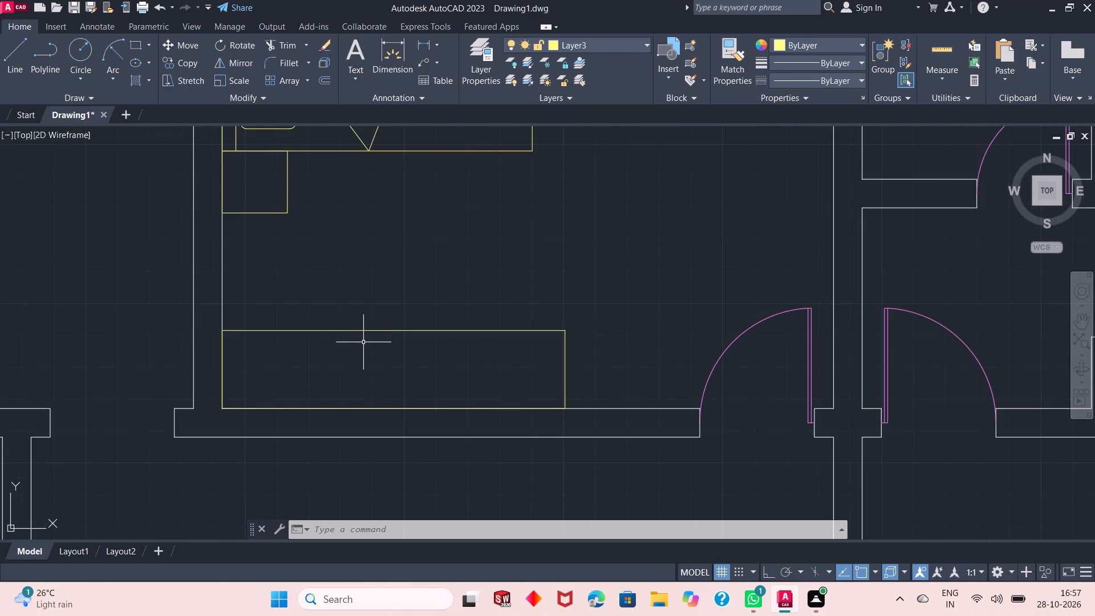
pyautogui.click(19, 56)
pyautogui.click(224, 371)
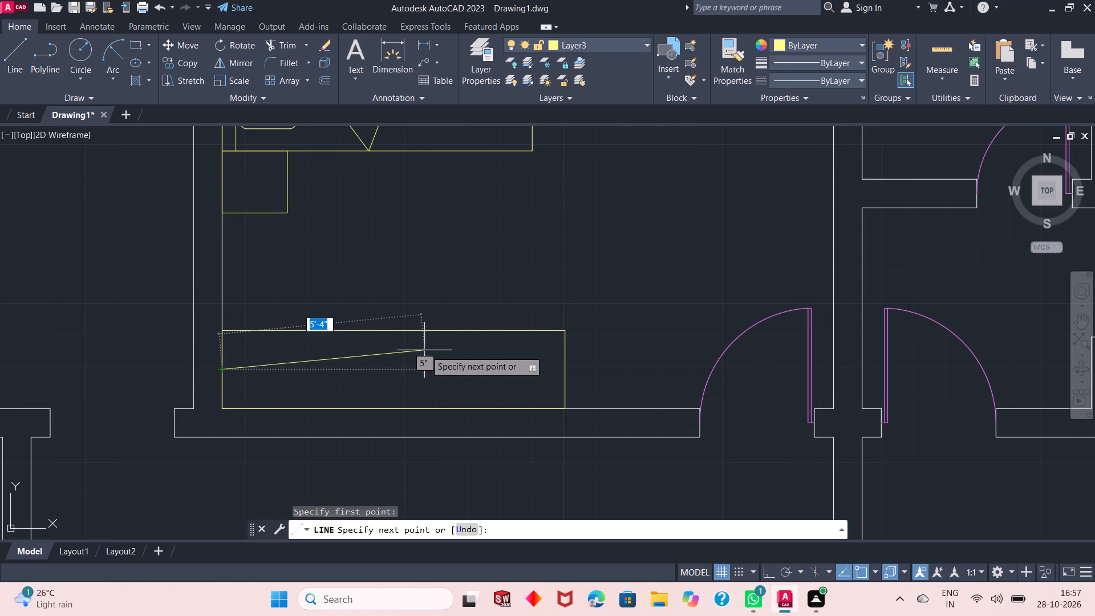
pyautogui.click(566, 372)
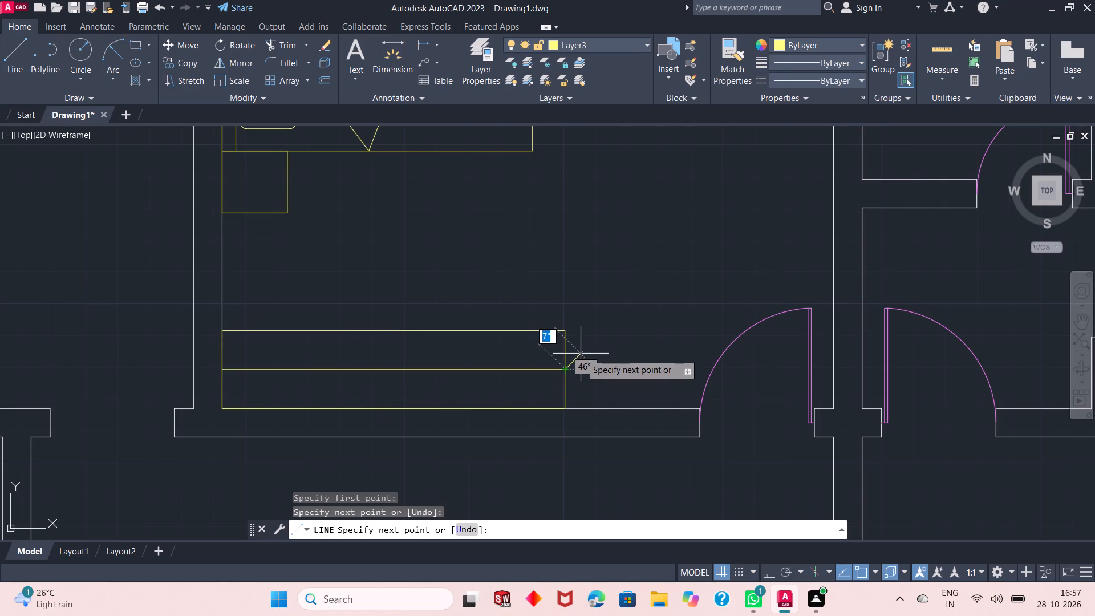
pyautogui.rightClick(581, 354)
pyautogui.click(595, 358)
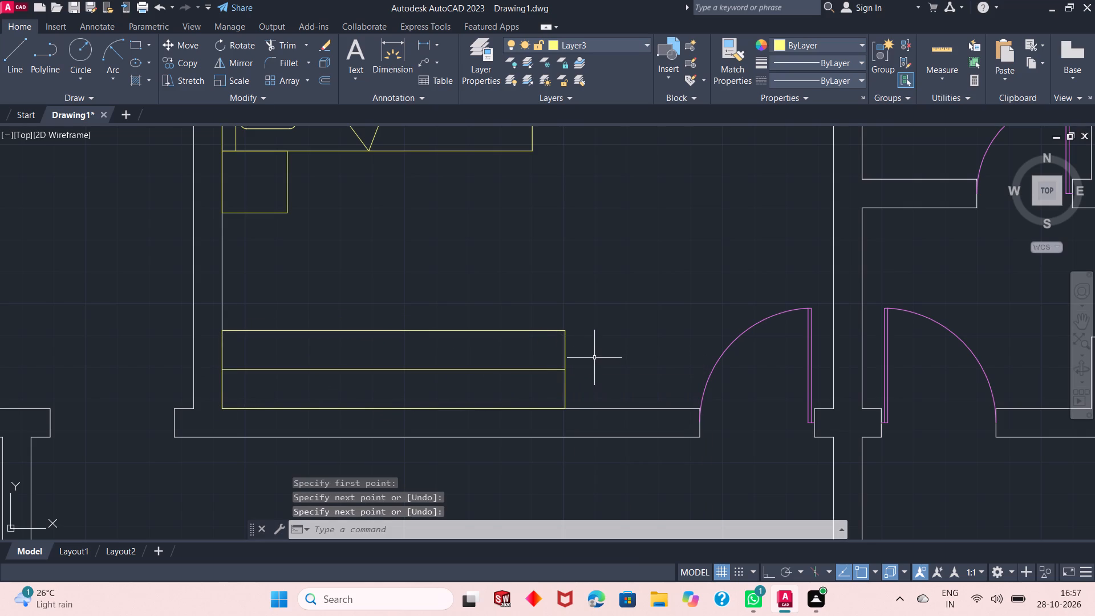
# Draw three short hanger lines, each about 1' long, across the wardrobe's rod near its west end.
pyautogui.click(22, 59)
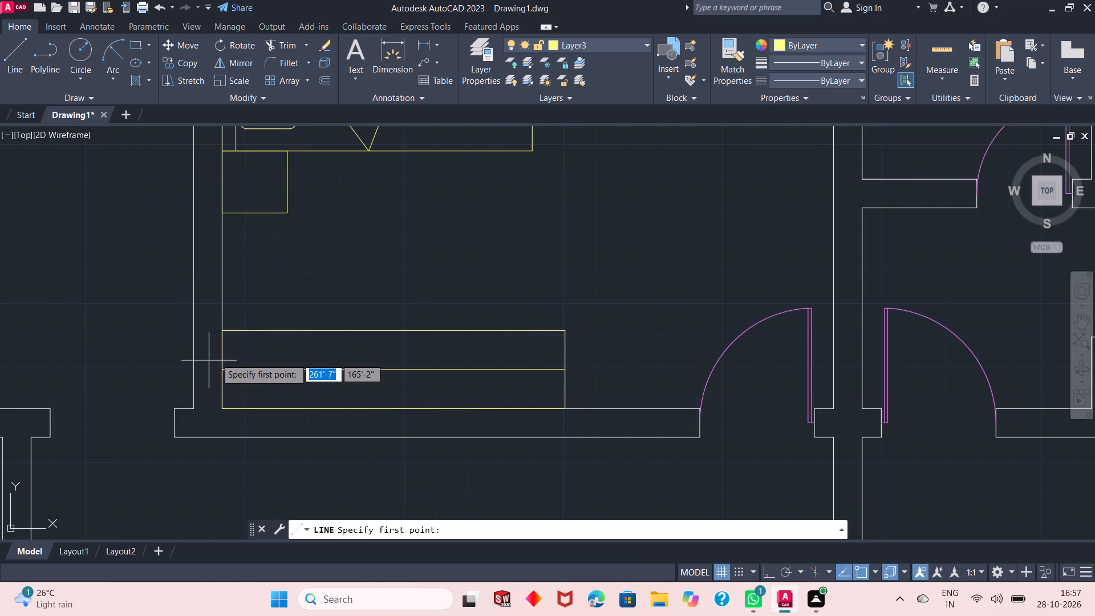
pyautogui.click(239, 351)
pyautogui.click(240, 391)
pyautogui.rightClick(241, 387)
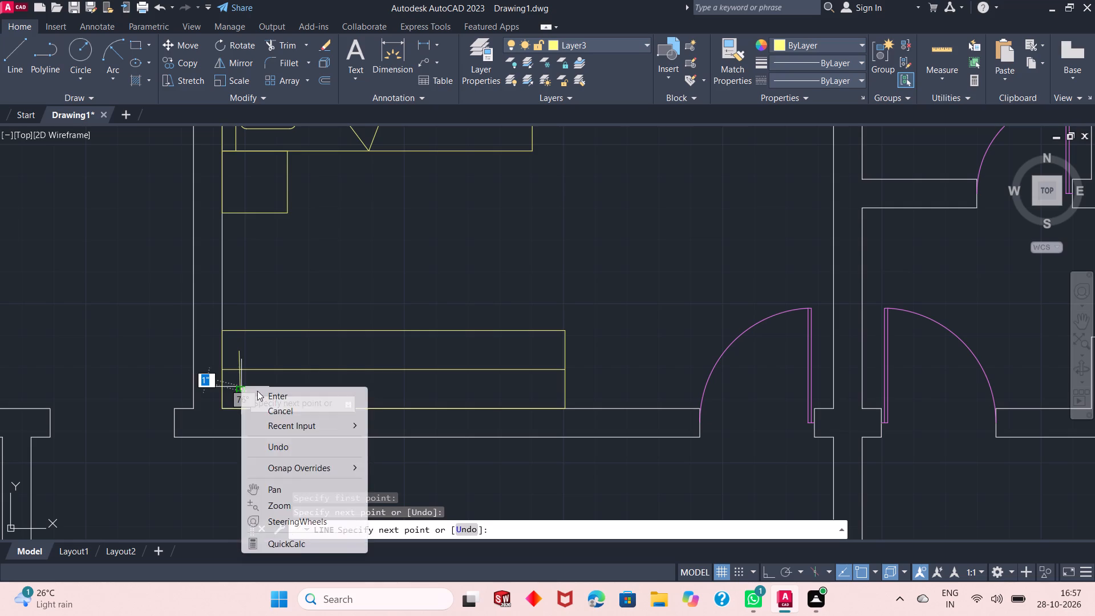
pyautogui.click(258, 391)
pyautogui.rightClick(266, 384)
pyautogui.click(330, 109)
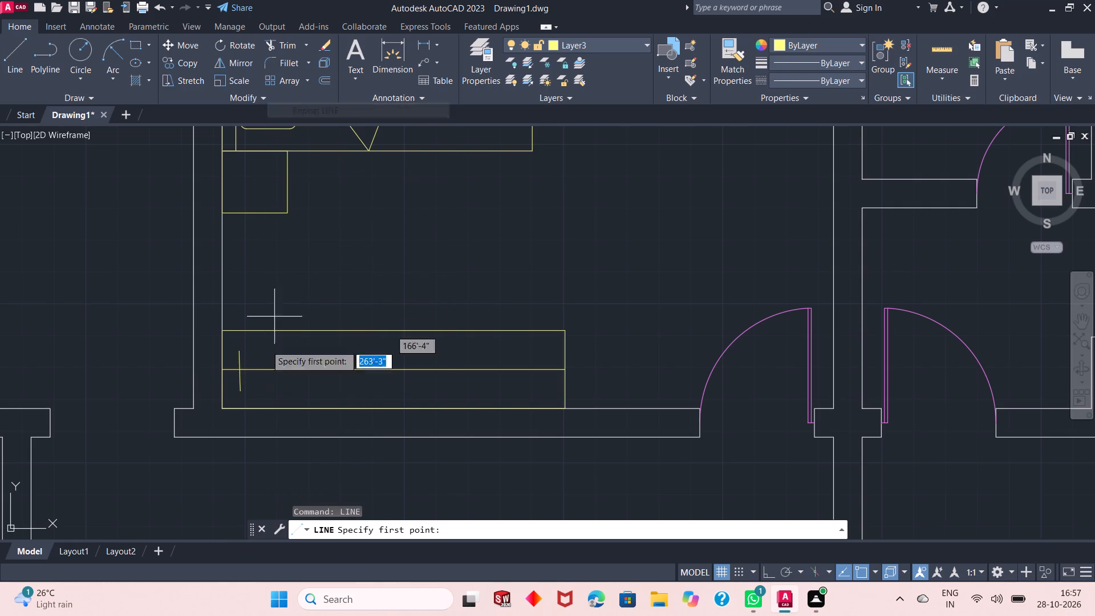
pyautogui.click(254, 393)
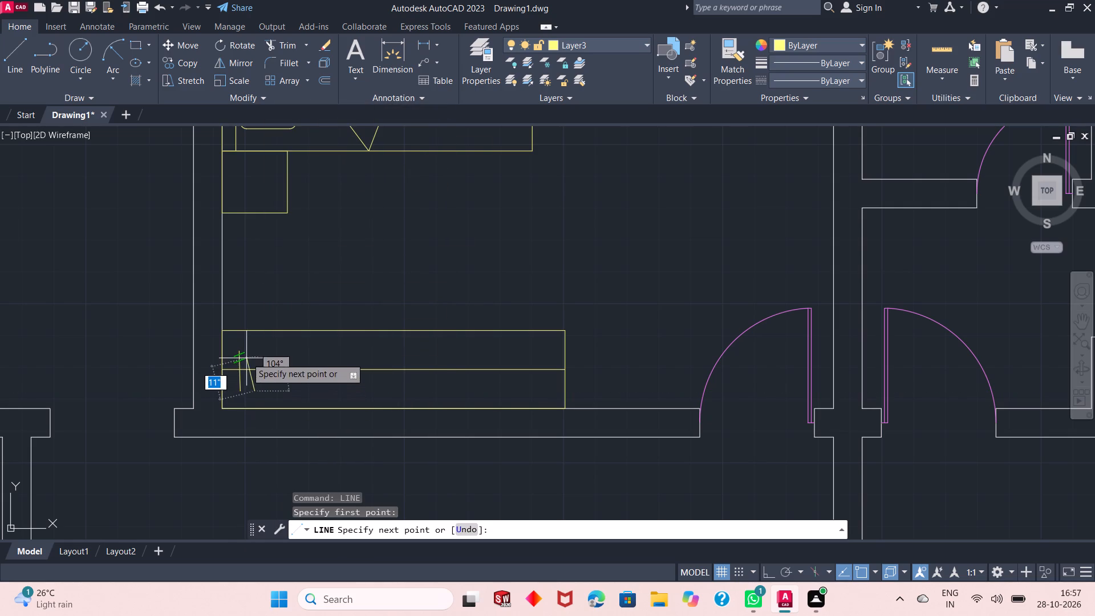
pyautogui.click(246, 358)
pyautogui.press('space')
pyautogui.press('space')
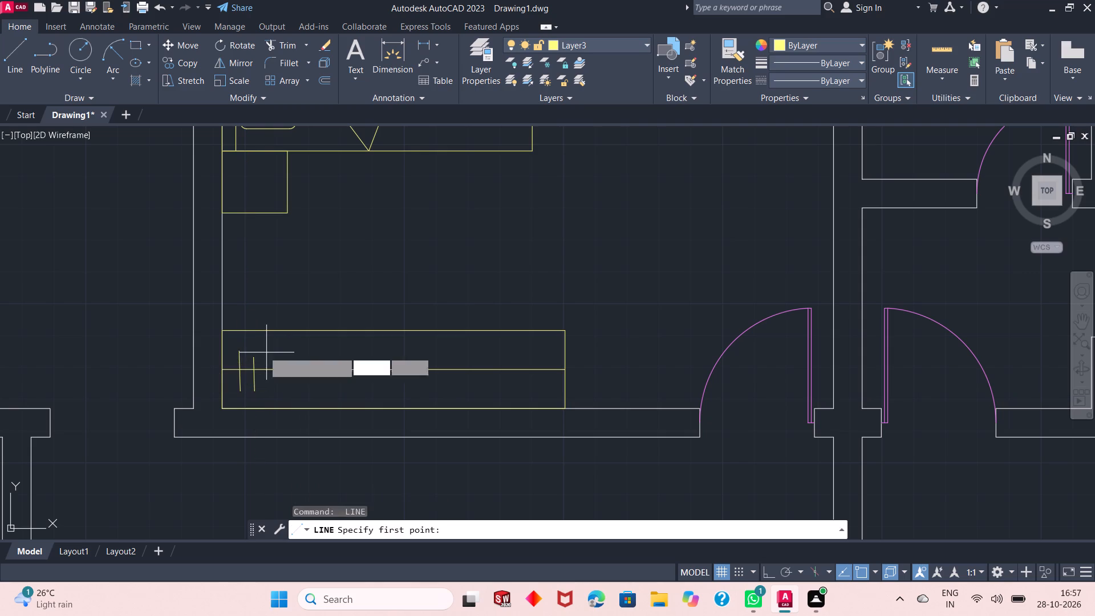
pyautogui.click(262, 350)
pyautogui.click(267, 390)
pyautogui.press('space')
# Draw three more near-vertical hanger lines across the rod, spaced closely eastward from the first three.
pyautogui.press('space')
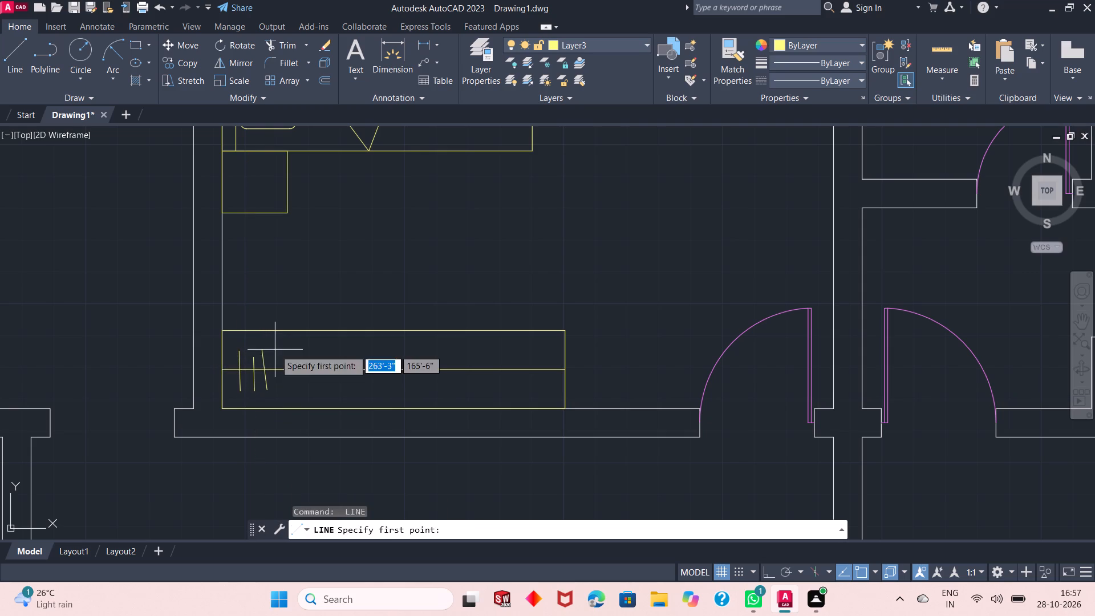
pyautogui.click(275, 350)
pyautogui.click(276, 389)
pyautogui.press('space')
pyautogui.press('space')
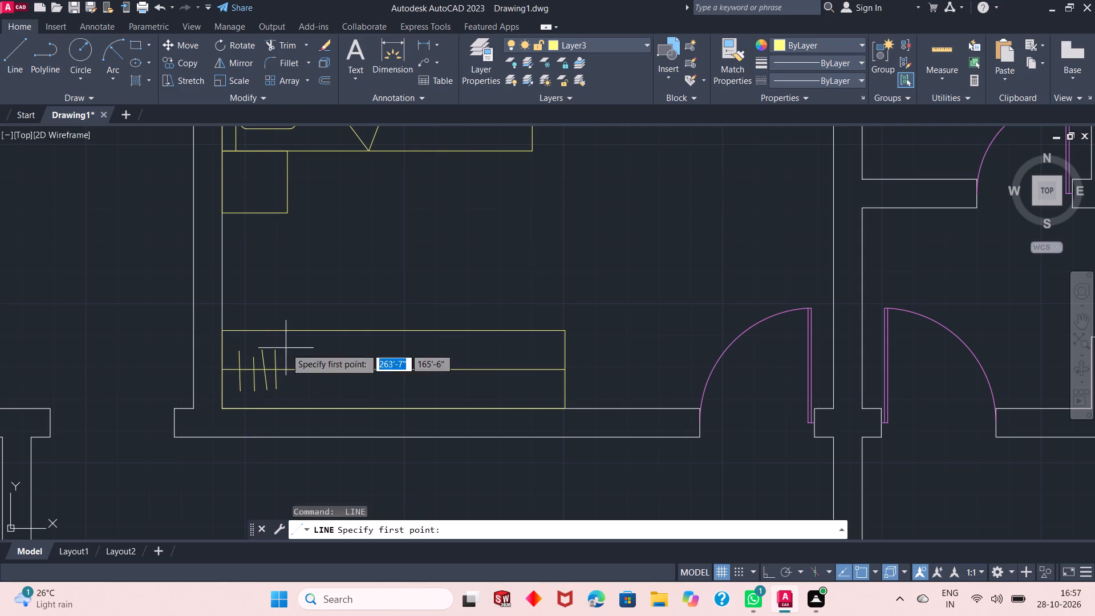
pyautogui.click(286, 348)
pyautogui.click(288, 383)
pyautogui.press('space')
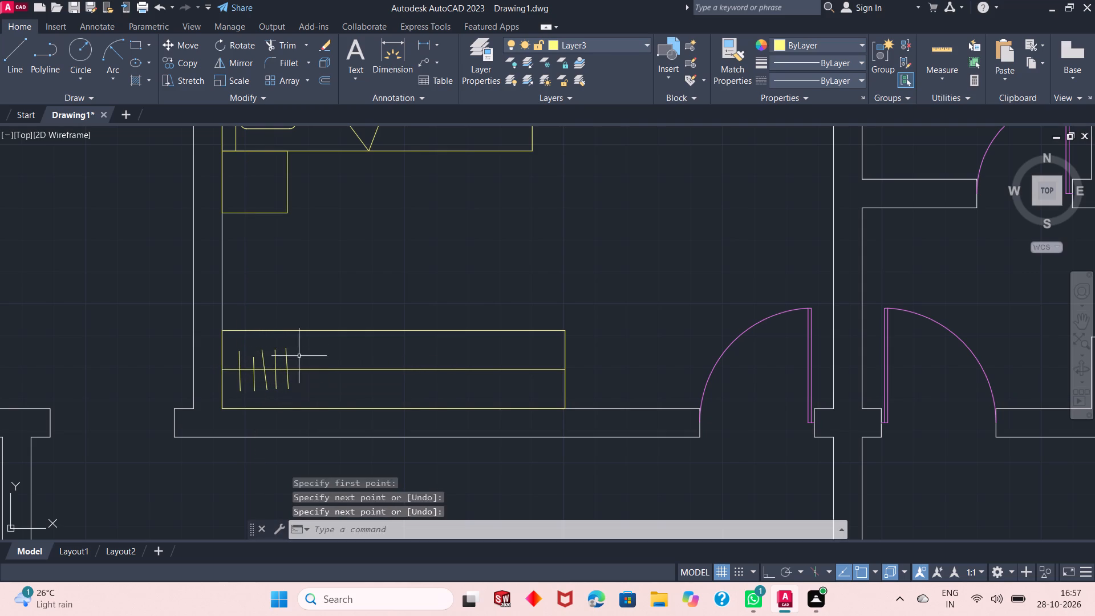
pyautogui.press('space')
pyautogui.click(301, 350)
pyautogui.click(299, 384)
pyautogui.press('space')
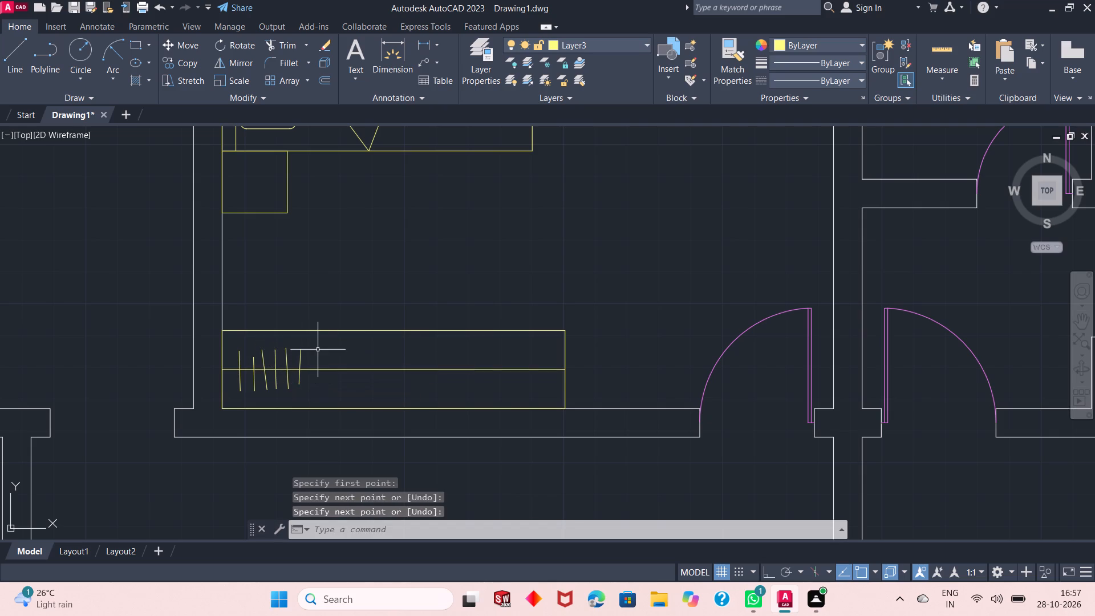
# Continue the hanger row eastward with one slightly tilted line about 1' long and one vertical line about 10" long.
pyautogui.click(318, 350)
pyautogui.press('space')
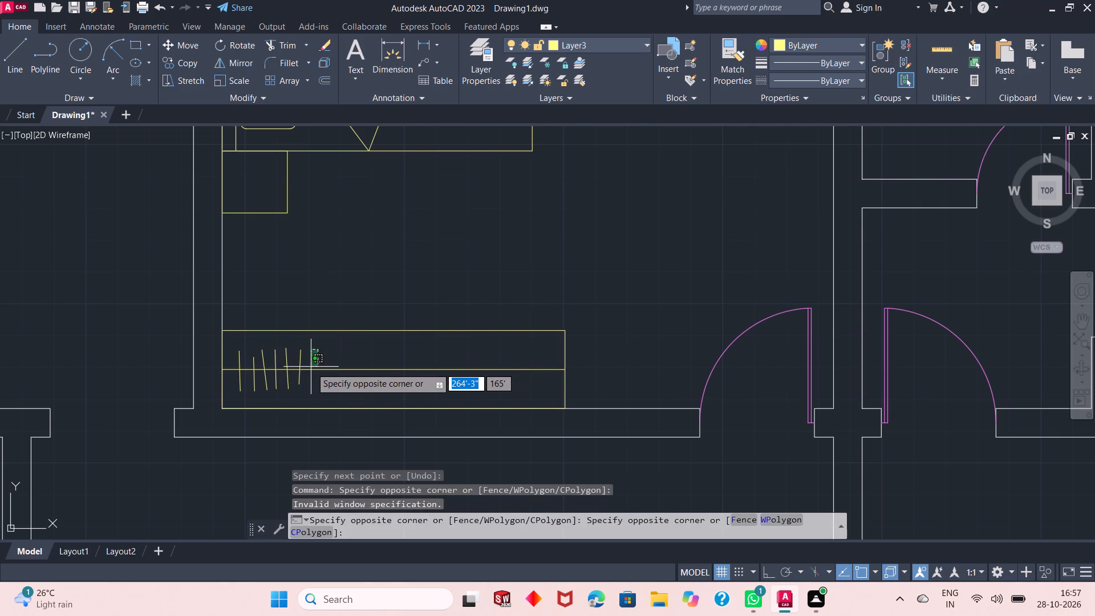
pyautogui.press('space')
pyautogui.click(311, 357)
pyautogui.press('space')
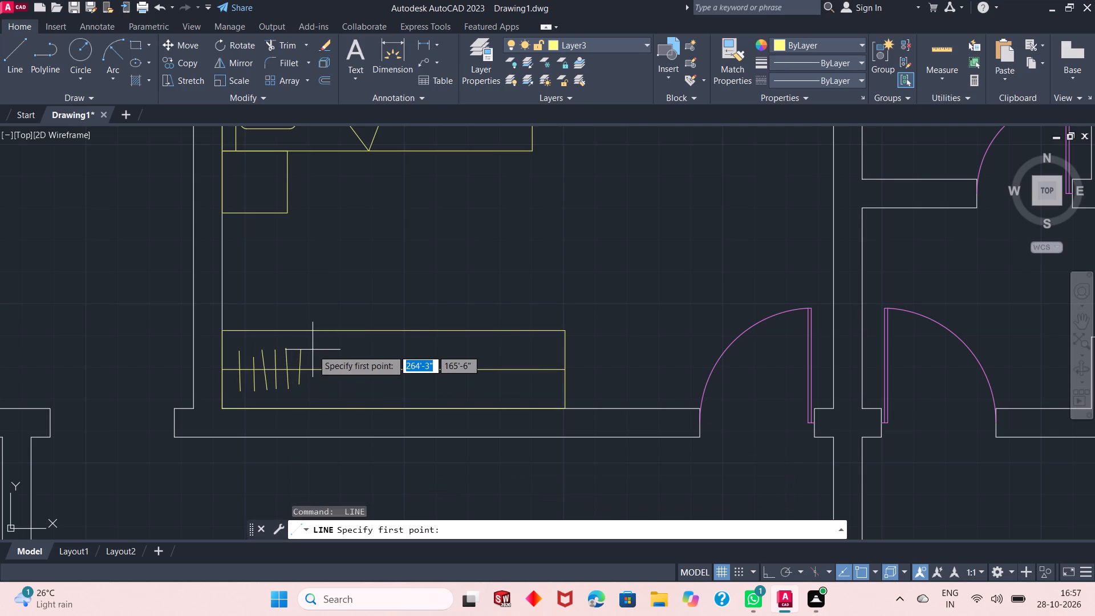
pyautogui.click(313, 350)
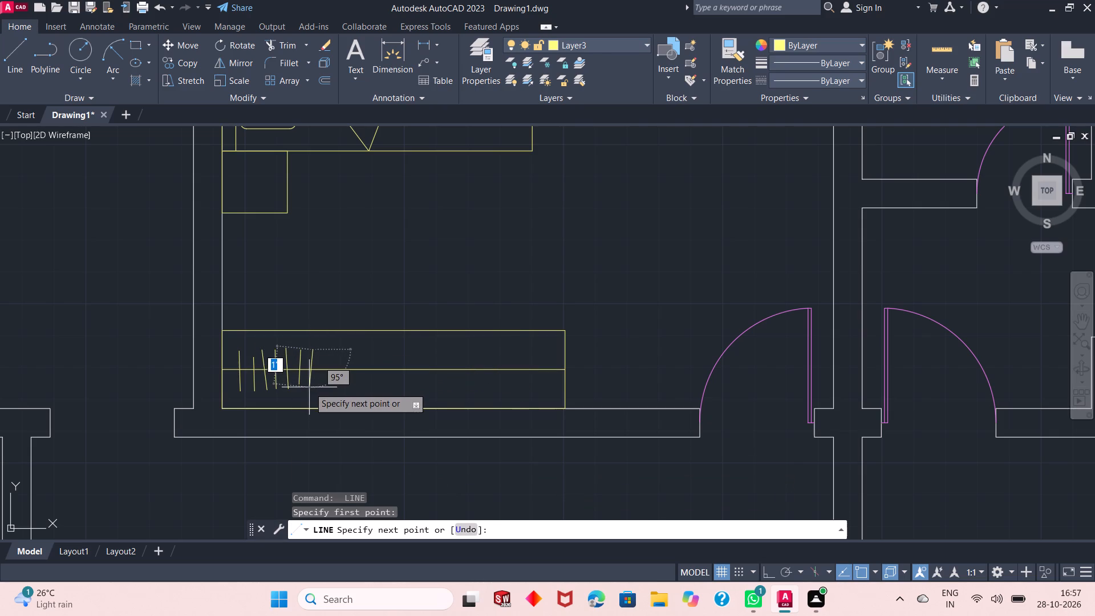
pyautogui.click(309, 387)
pyautogui.press('space')
pyautogui.press('space')
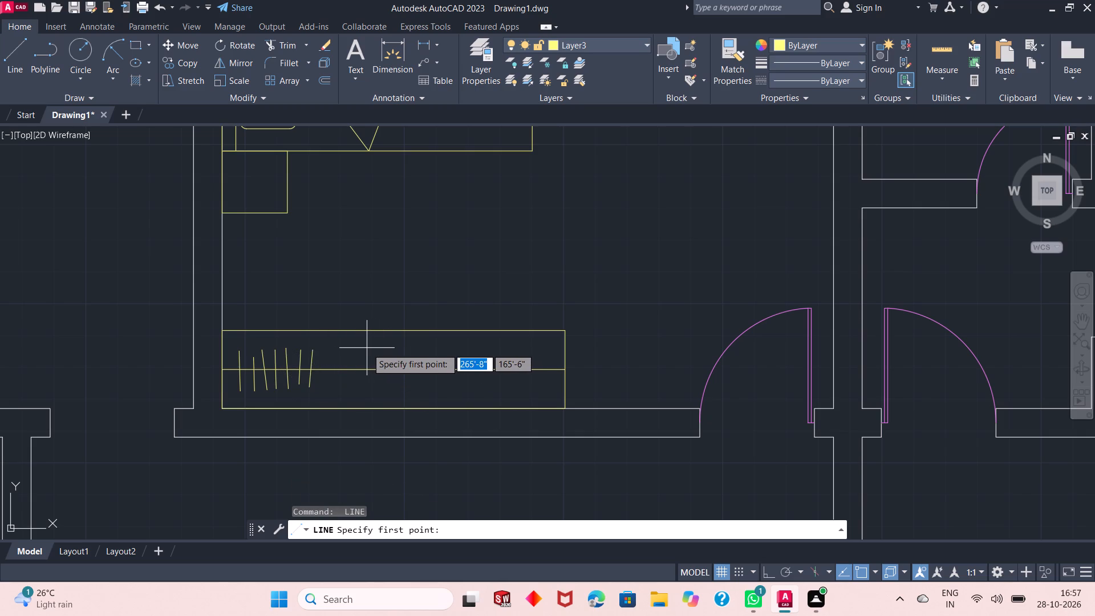
pyautogui.click(326, 350)
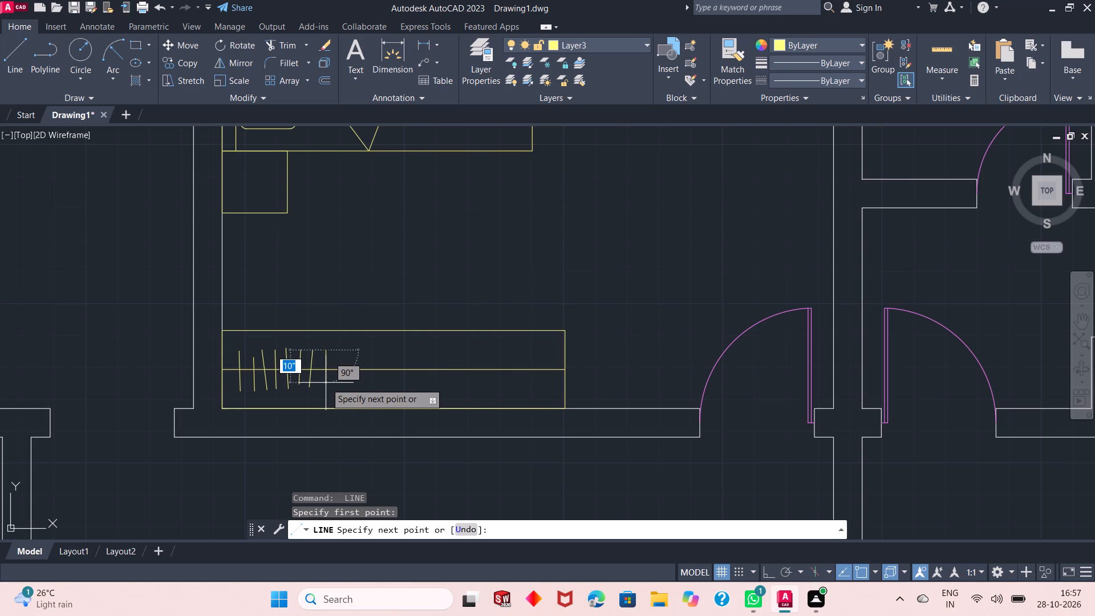
pyautogui.click(326, 383)
pyautogui.press('space')
# Draw three closely spaced, near-vertical hanger lines across the rod, just east of the existing row.
pyautogui.press('space')
pyautogui.click(336, 348)
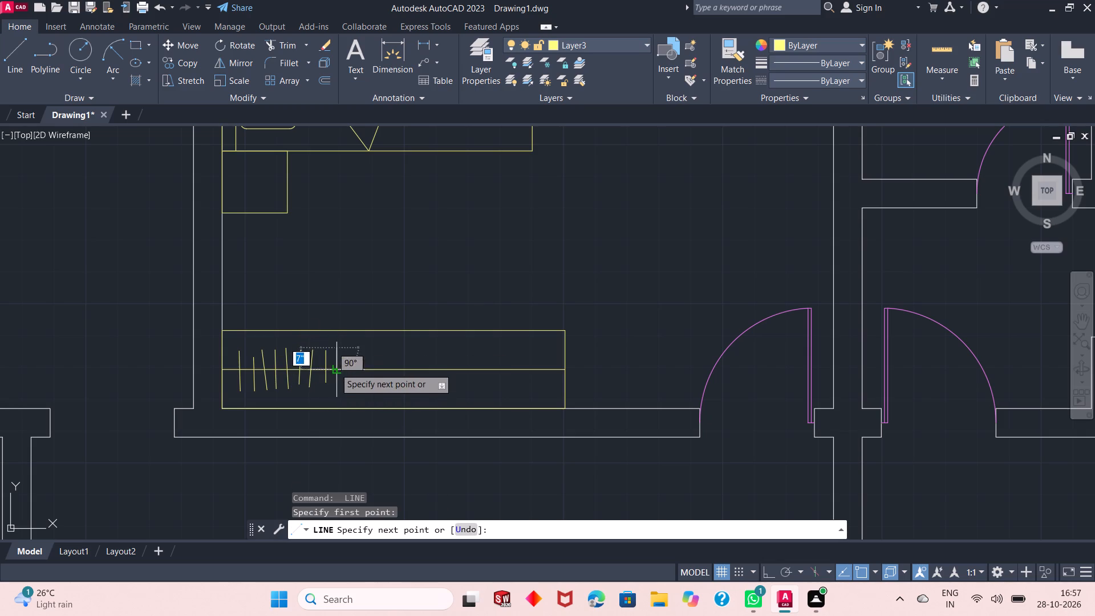
pyautogui.click(335, 384)
pyautogui.press('space')
pyautogui.press('space')
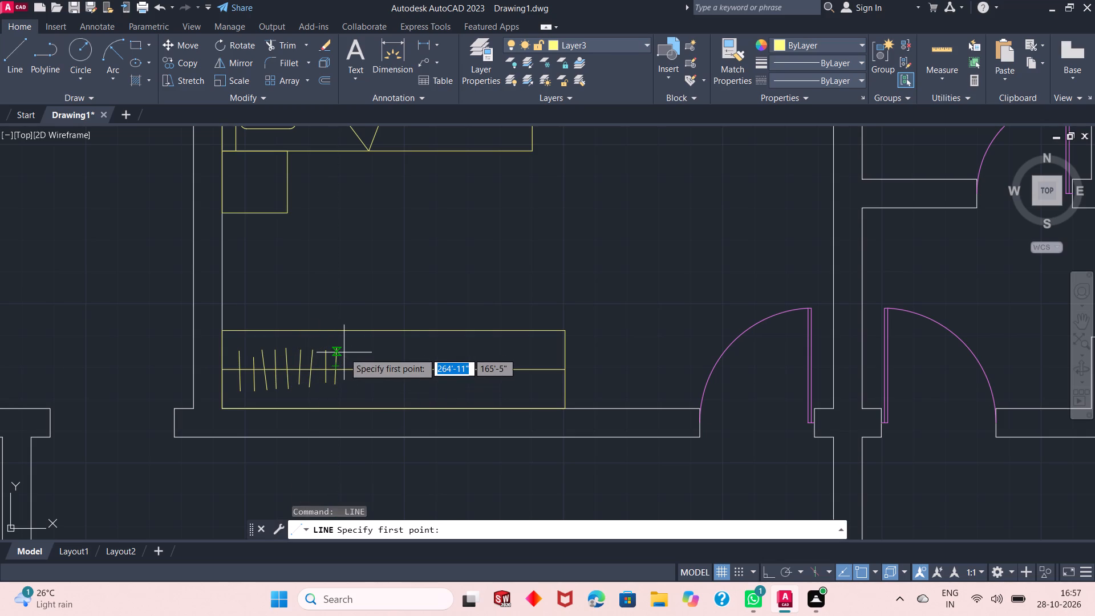
pyautogui.click(344, 352)
pyautogui.click(348, 380)
pyautogui.press('space')
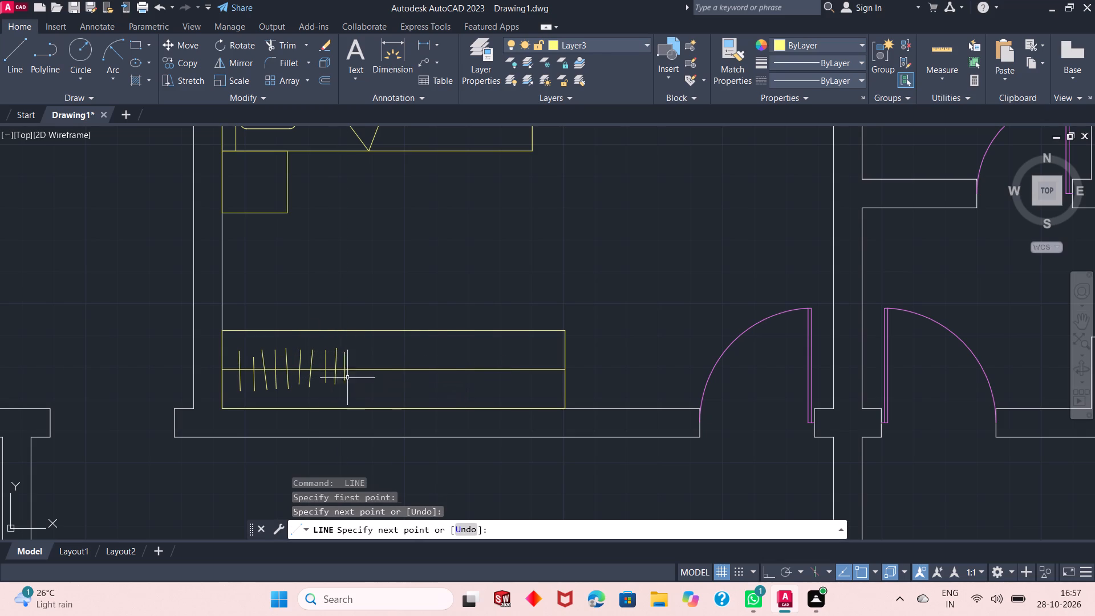
pyautogui.press('space')
pyautogui.click(354, 348)
pyautogui.click(354, 382)
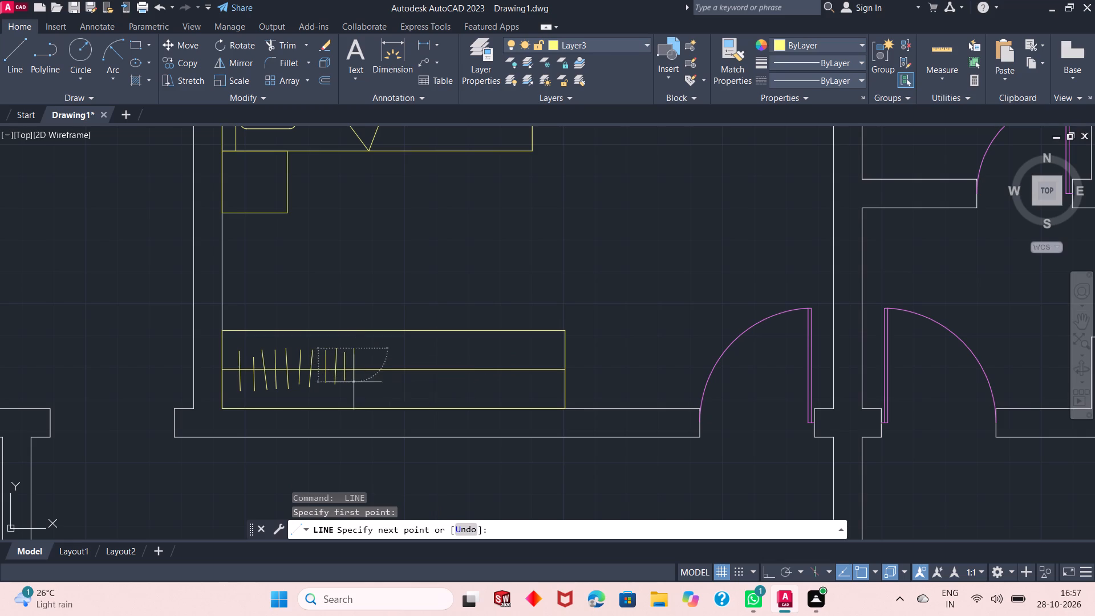
pyautogui.press('space')
# Add a slightly tilted hanger line about 11" long and a vertical one beside it at the row's east end.
pyautogui.press('space')
pyautogui.click(364, 346)
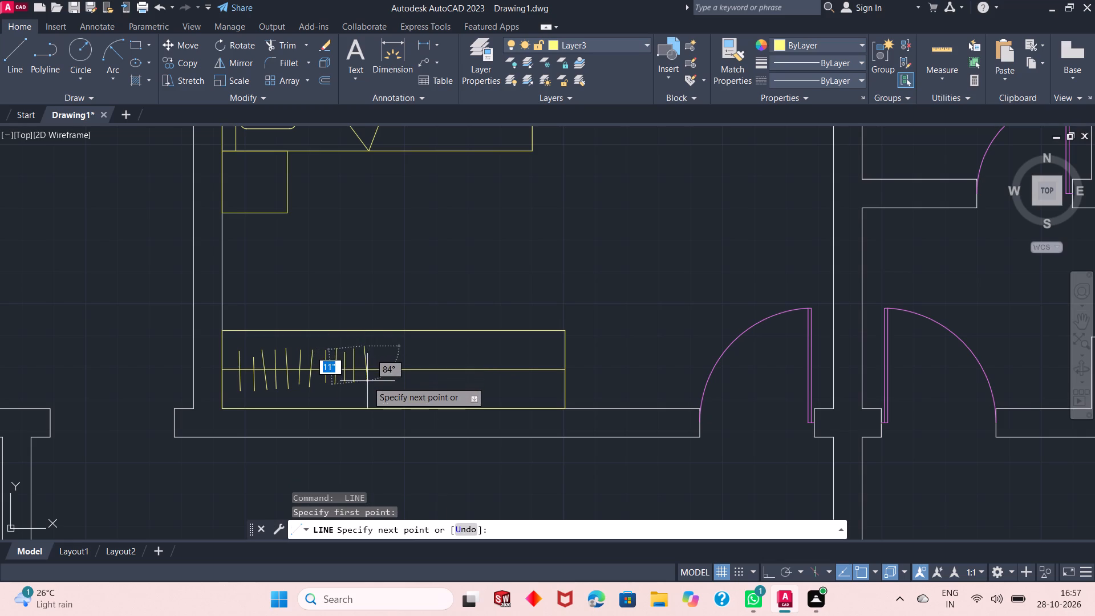
pyautogui.click(367, 382)
pyautogui.press('space')
pyautogui.press('space')
pyautogui.click(371, 345)
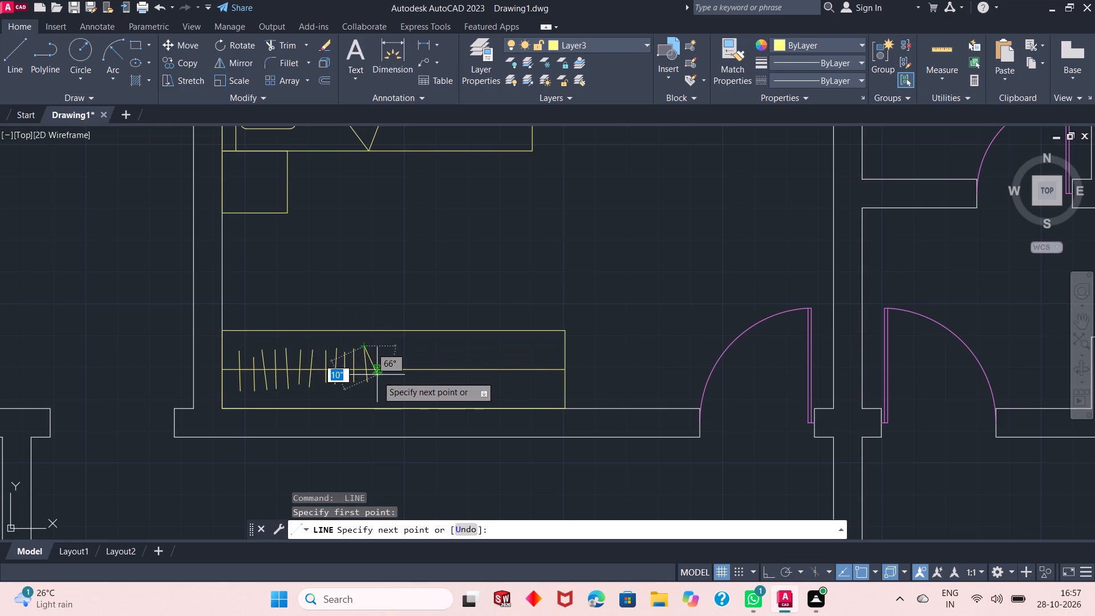
pyautogui.press('space')
pyautogui.press('space')
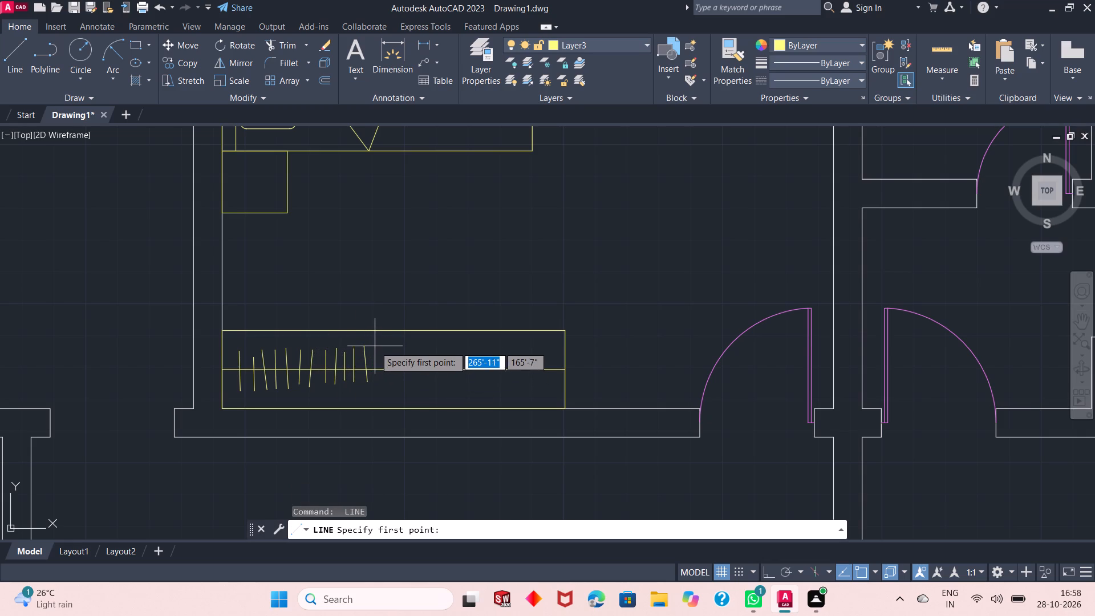
pyautogui.click(375, 346)
pyautogui.click(378, 382)
pyautogui.press('space')
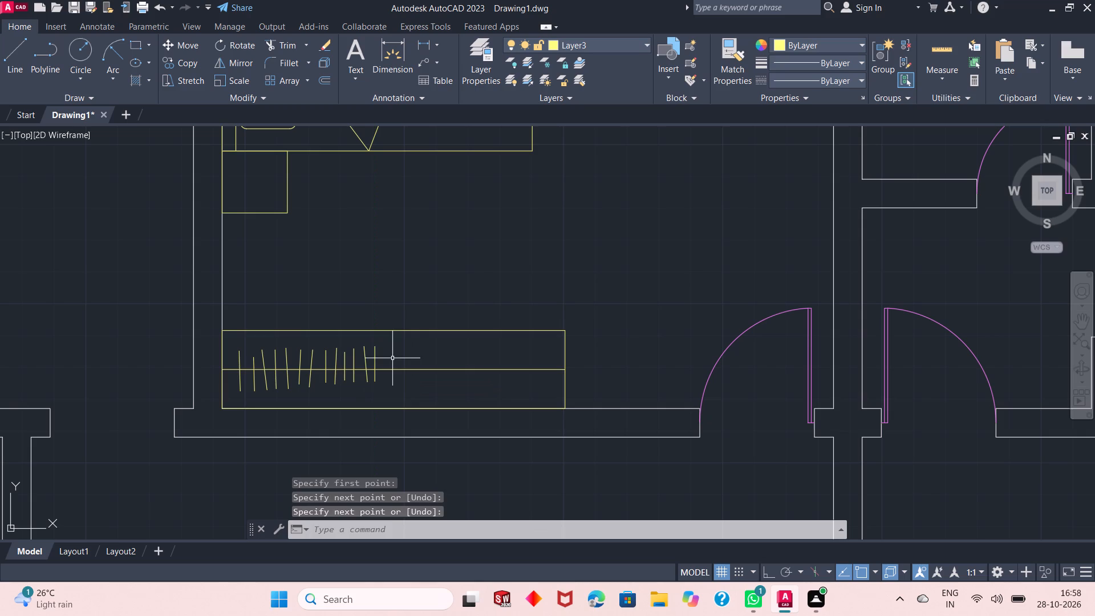
# Draw three parallel slanted hanger lines across the rod, their north ends leaning east, just past the row's east end.
pyautogui.press('space')
pyautogui.click(395, 351)
pyautogui.click(386, 380)
pyautogui.press('space')
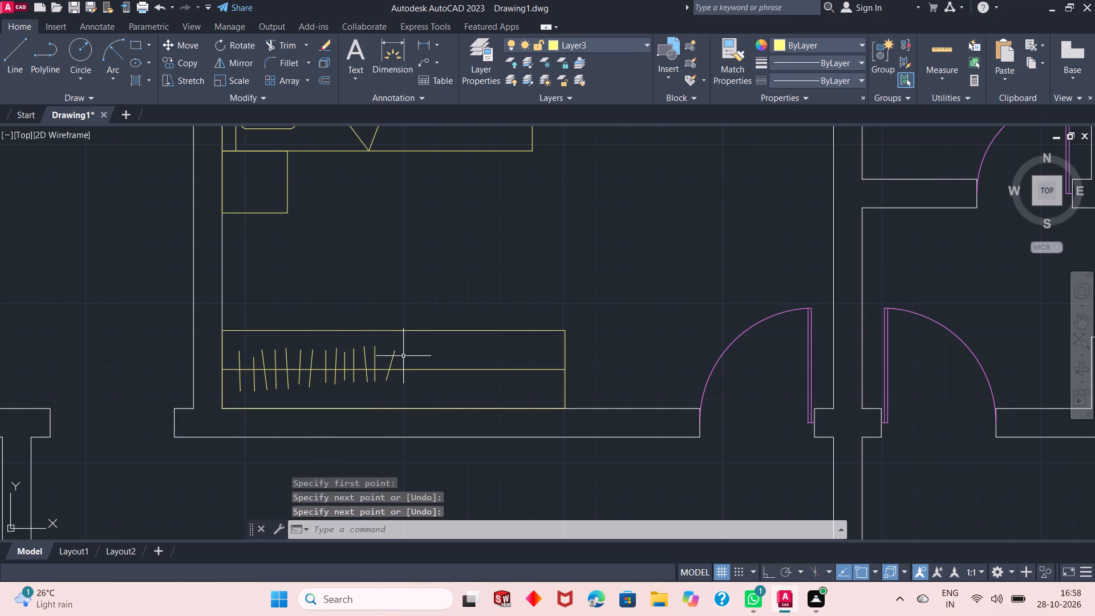
pyautogui.press('space')
pyautogui.click(403, 348)
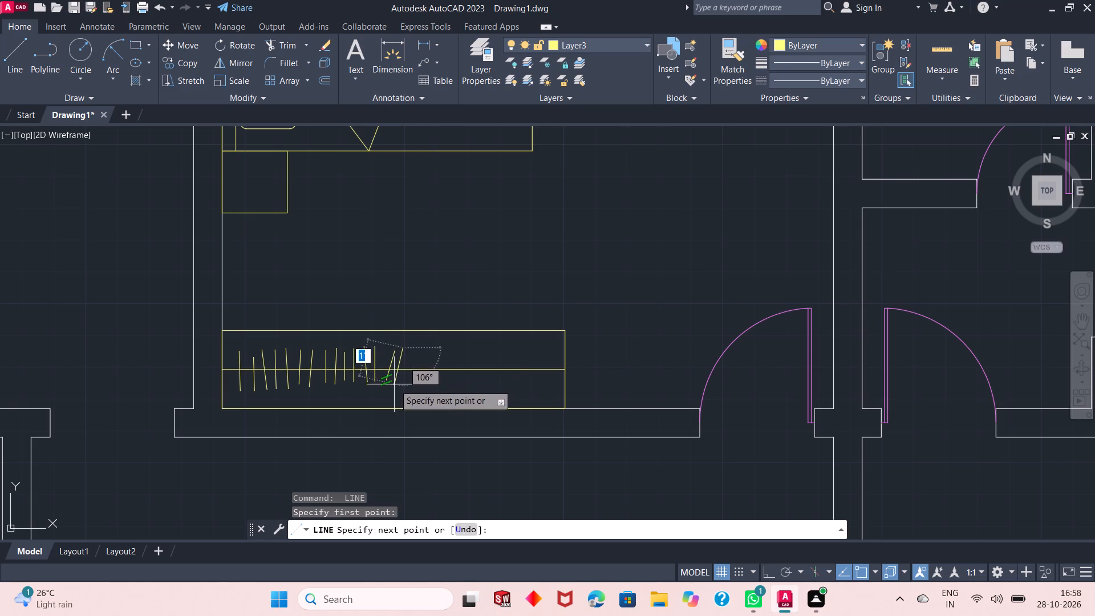
pyautogui.click(394, 384)
pyautogui.press('space')
pyautogui.press('space')
pyautogui.click(411, 345)
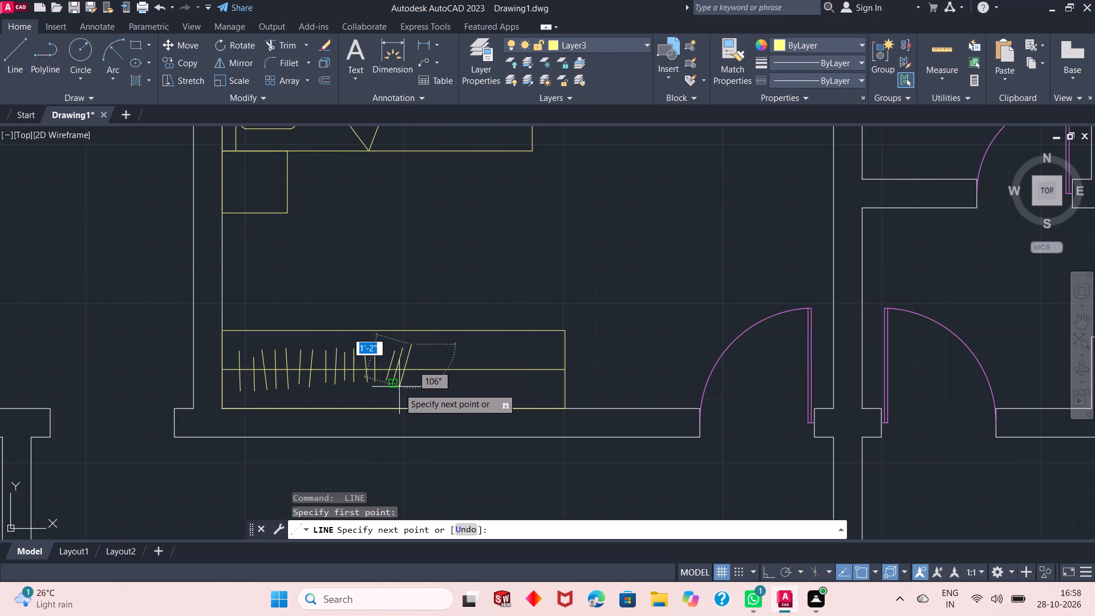
pyautogui.click(404, 383)
pyautogui.press('space')
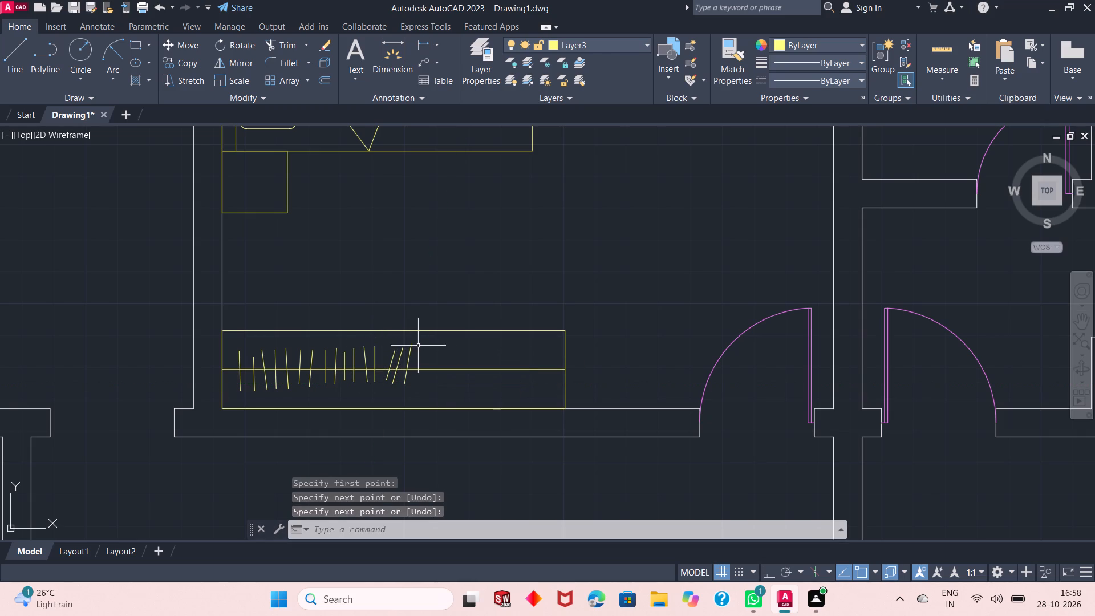
# Draw three evenly spaced vertical hanger lines, about 11" long each, across the rod just east of the three slanted ones.
pyautogui.press('space')
pyautogui.click(419, 347)
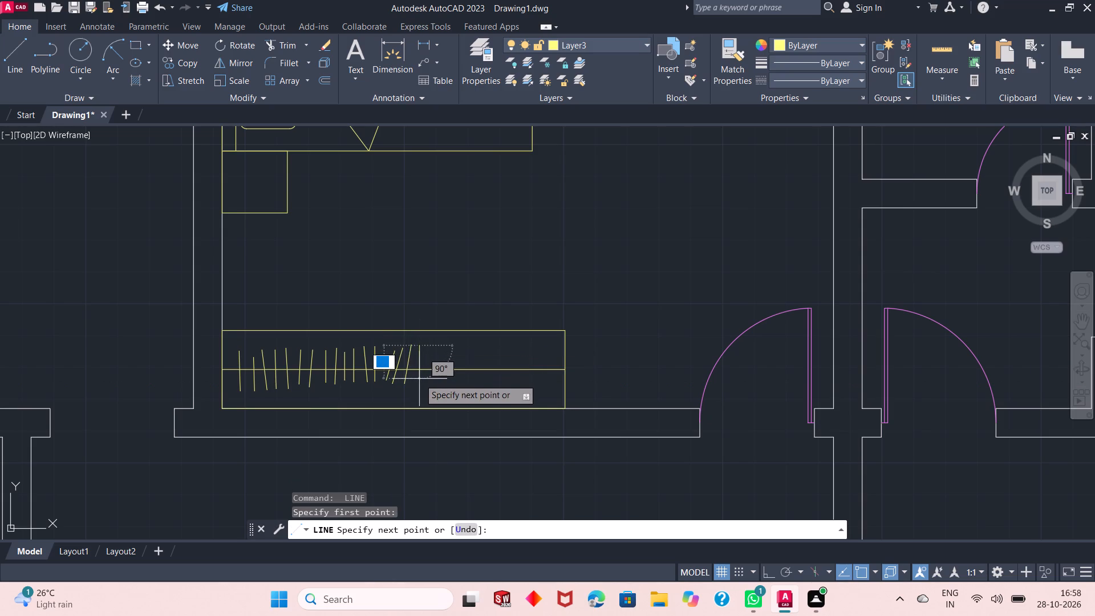
pyautogui.click(419, 379)
pyautogui.press('space')
pyautogui.press('space')
pyautogui.click(432, 344)
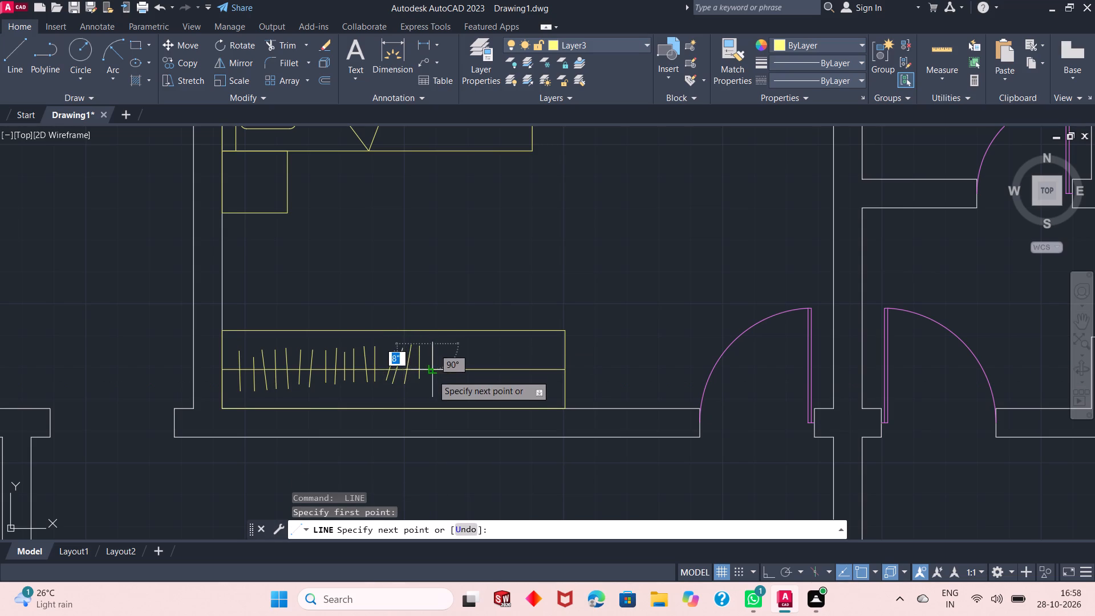
pyautogui.click(432, 381)
pyautogui.press('space')
pyautogui.press('space')
pyautogui.click(443, 346)
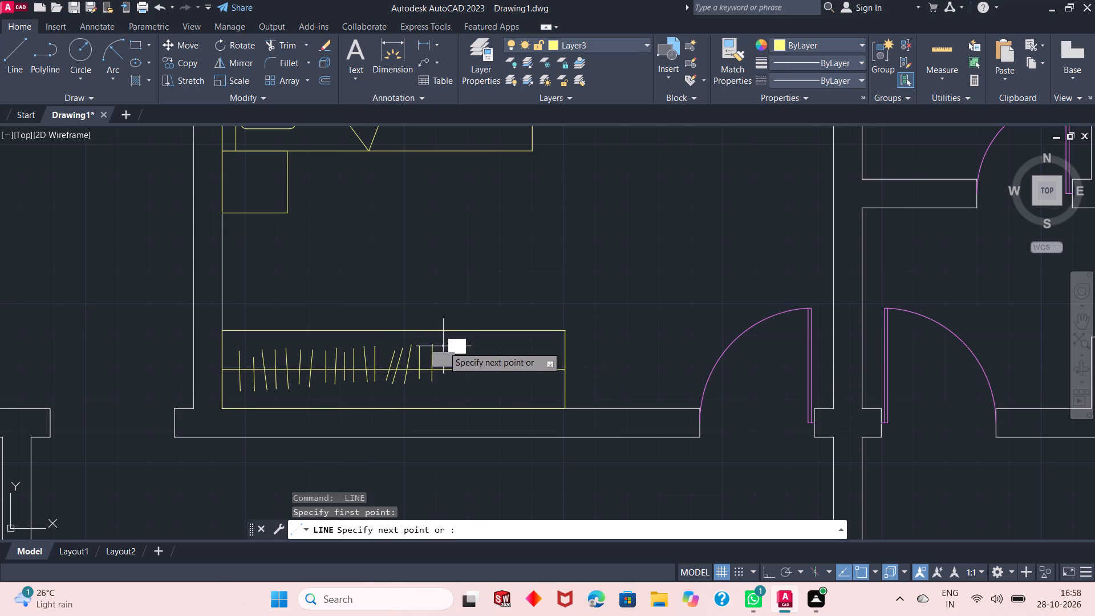
pyautogui.click(444, 382)
pyautogui.press('space')
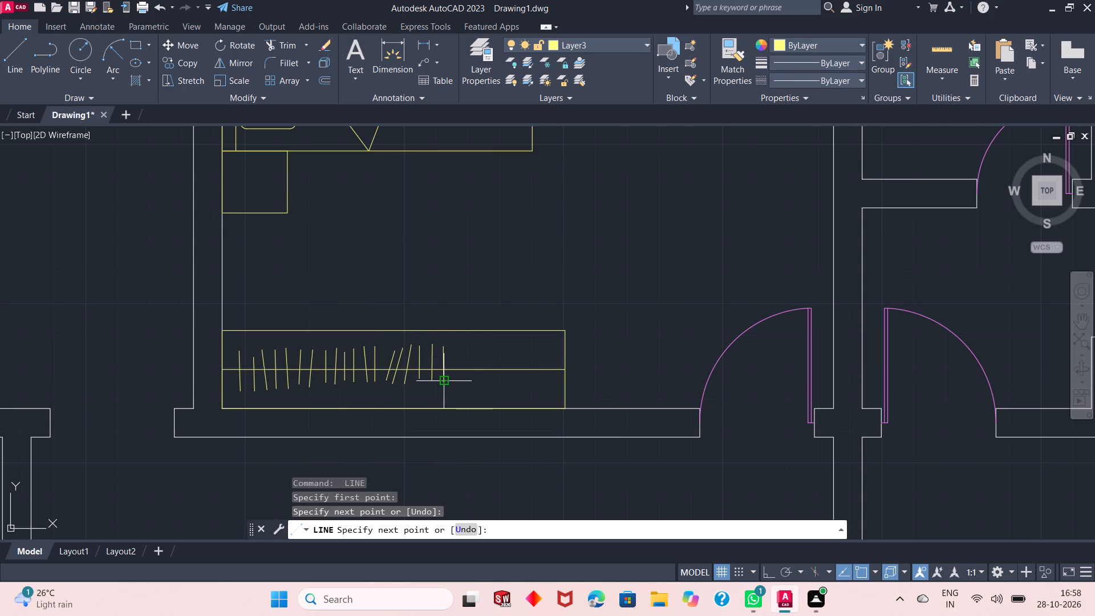
# Add two parallel hanger lines about 1' long across the rod, north ends leaning east, at the row's east end.
pyautogui.press('space')
pyautogui.click(462, 343)
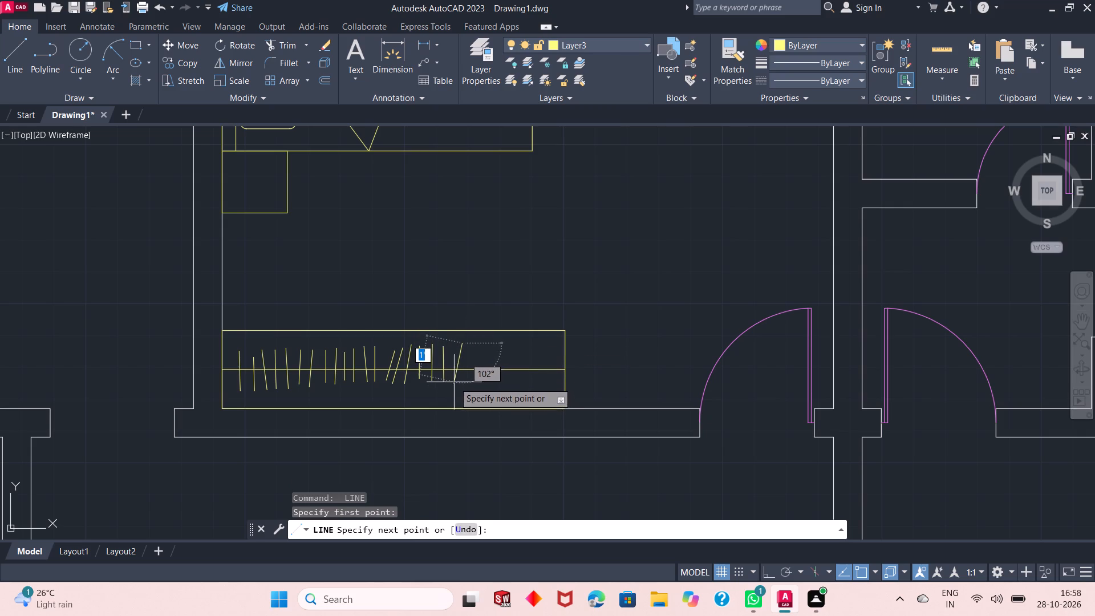
pyautogui.click(454, 382)
pyautogui.press('space')
pyautogui.press('space')
pyautogui.click(476, 345)
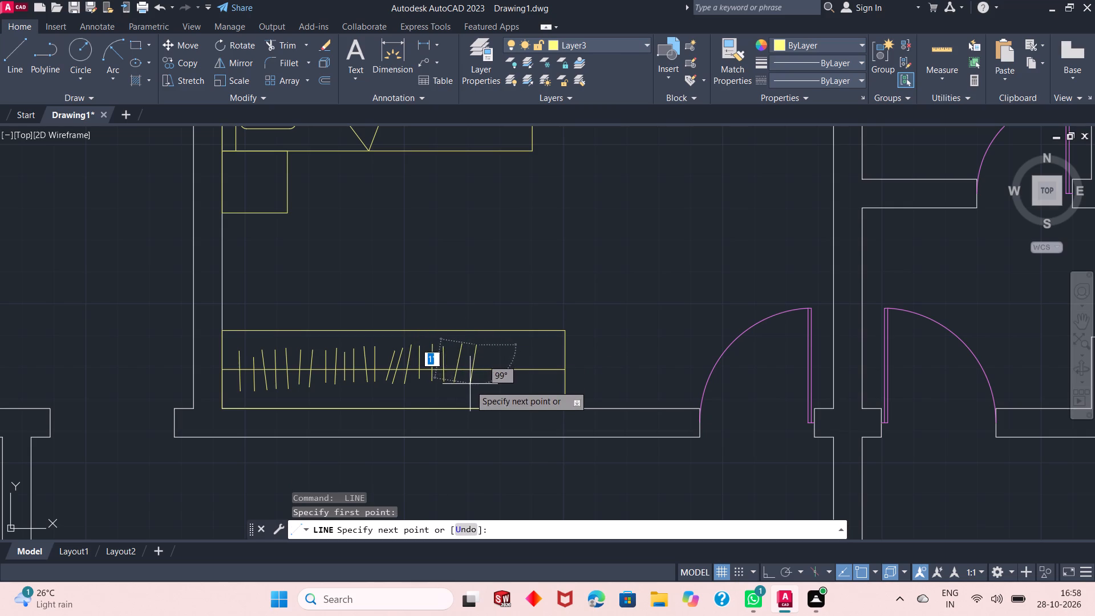
pyautogui.click(470, 386)
pyautogui.press('space')
# Continue the hanger row eastward with three near-vertical lines, each about 11" long, across the rod.
pyautogui.press('space')
pyautogui.click(484, 346)
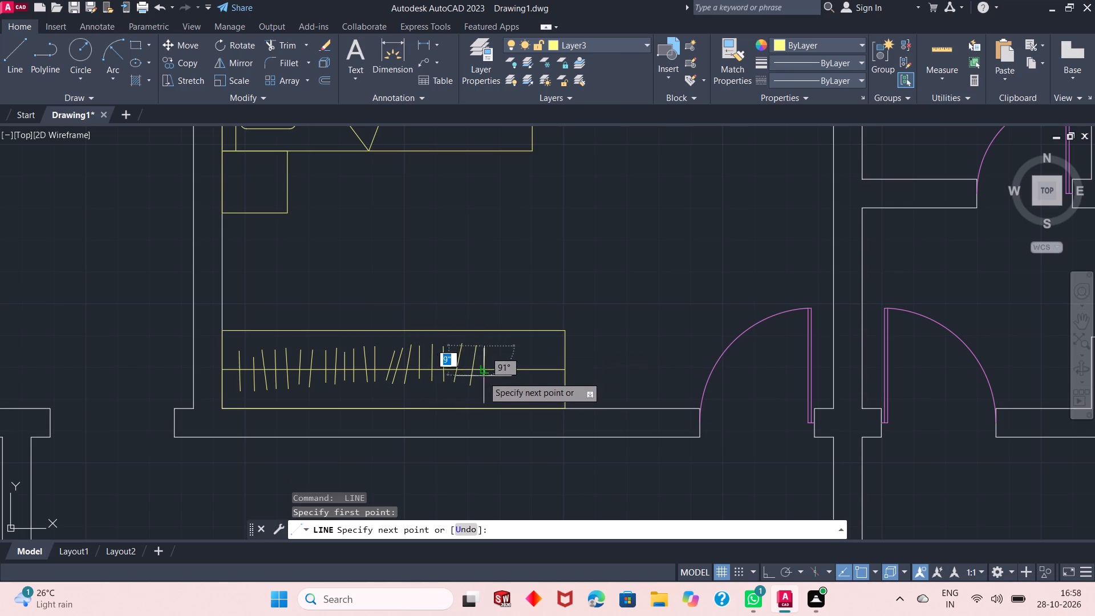
pyautogui.click(483, 382)
pyautogui.press('space')
pyautogui.press('space')
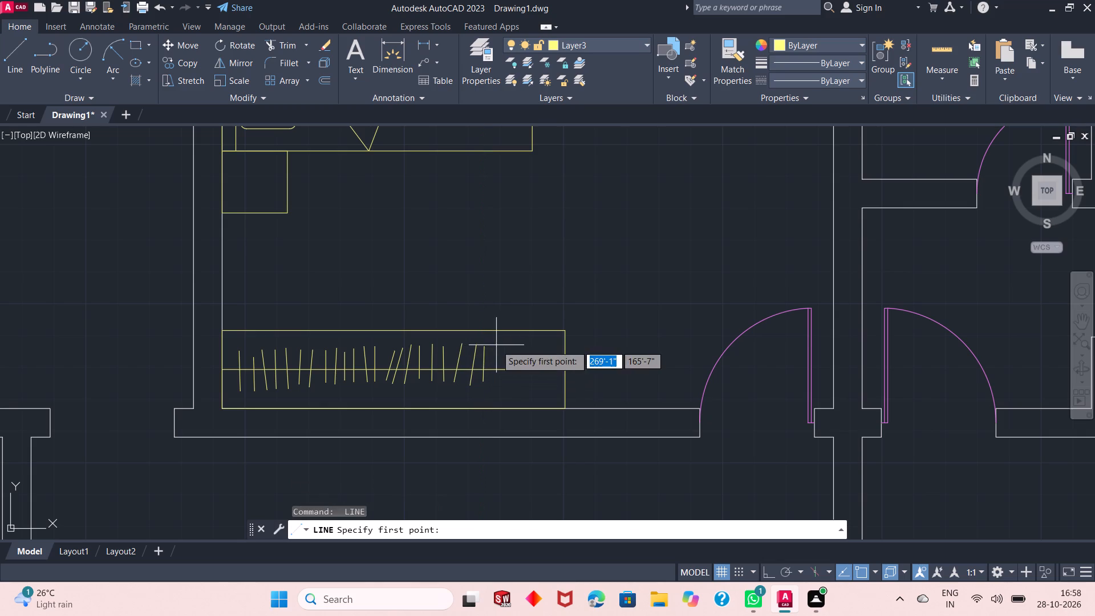
pyautogui.click(496, 345)
pyautogui.click(496, 382)
pyautogui.press('space')
pyautogui.press('space')
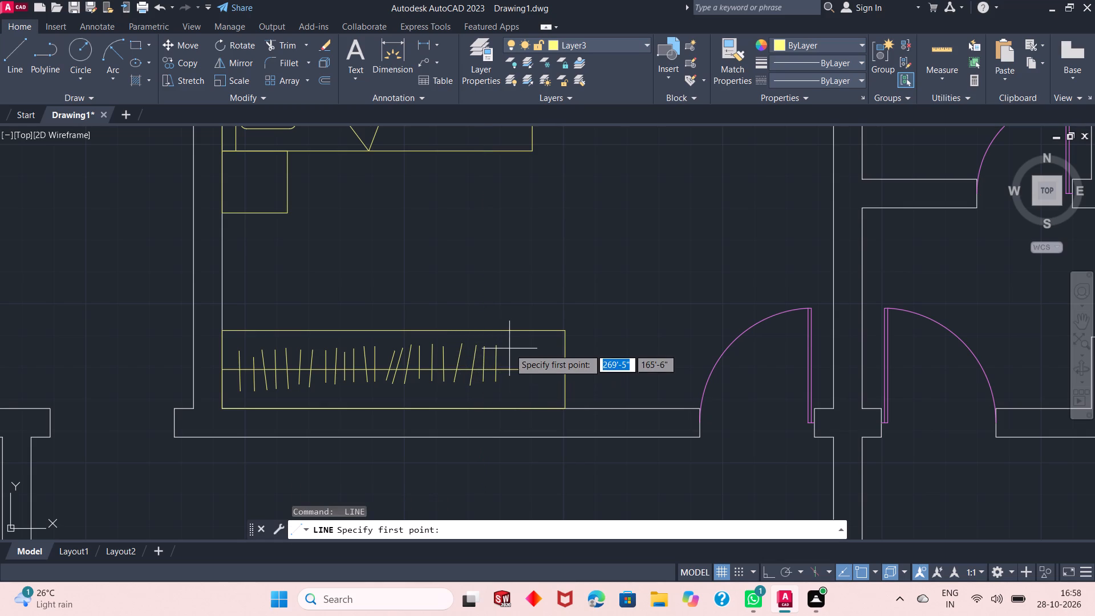
pyautogui.click(509, 347)
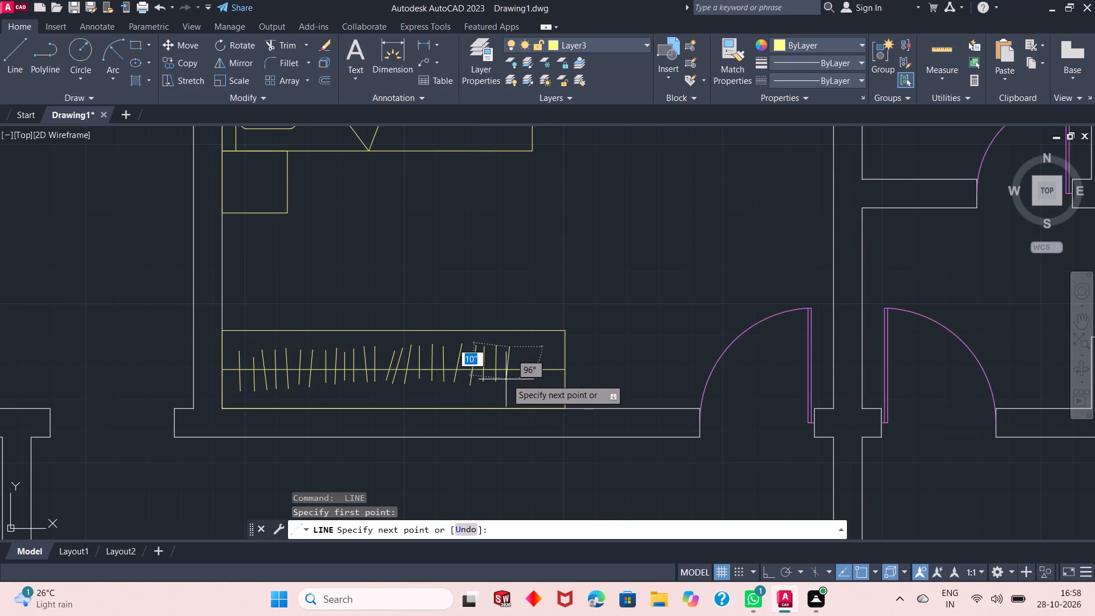
pyautogui.click(511, 380)
pyautogui.press('space')
# Add a near-vertical hanger line about 11" long and one beside it whose north end leans west.
pyautogui.press('space')
pyautogui.moveTo(521, 348); pyautogui.dragTo(522, 362)
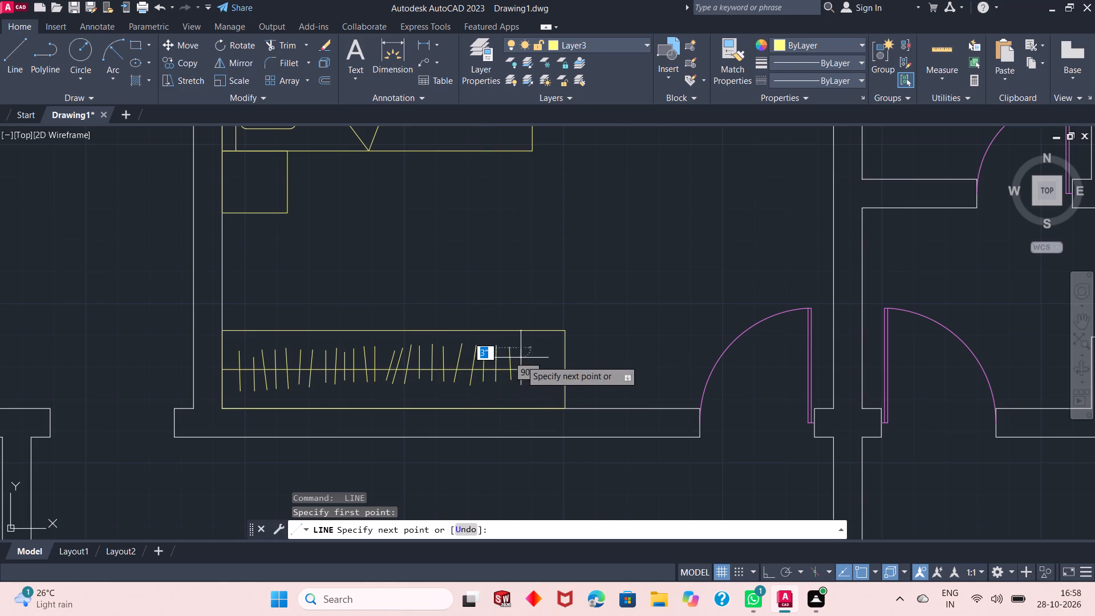
pyautogui.moveTo(522, 362); pyautogui.dragTo(528, 378)
pyautogui.press('space')
pyautogui.press('space')
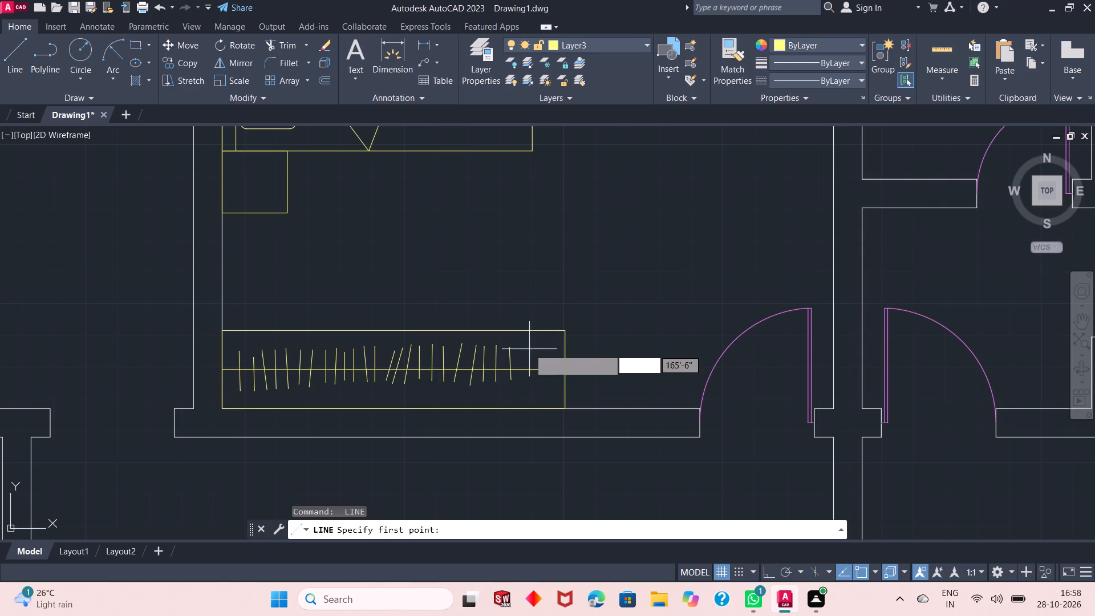
pyautogui.click(518, 347)
pyautogui.click(523, 379)
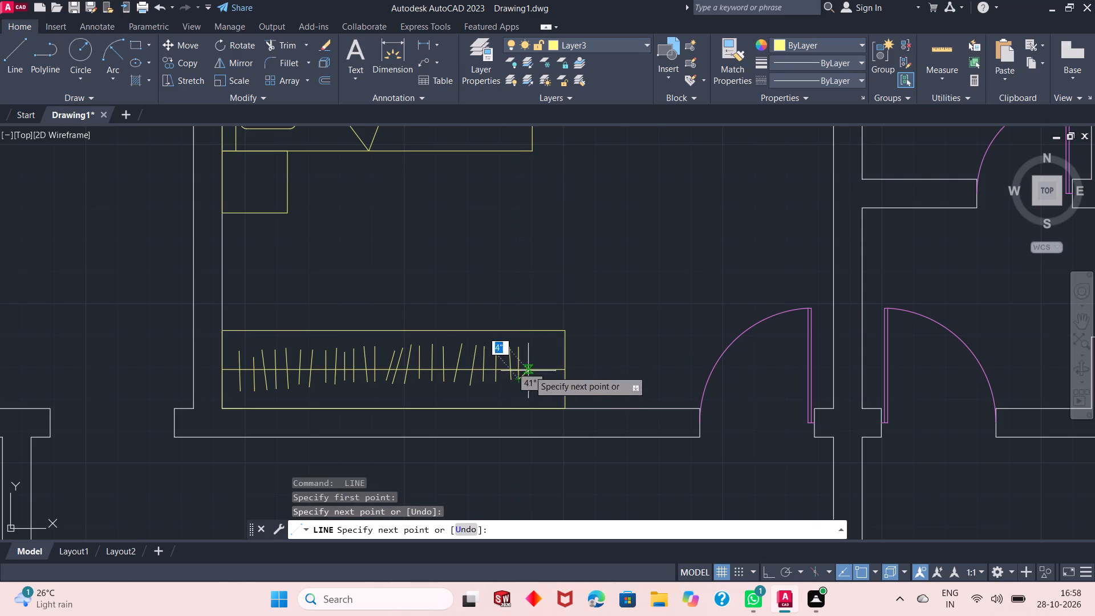
pyautogui.press('space')
pyautogui.click(532, 350)
pyautogui.click(528, 354)
pyautogui.press('space')
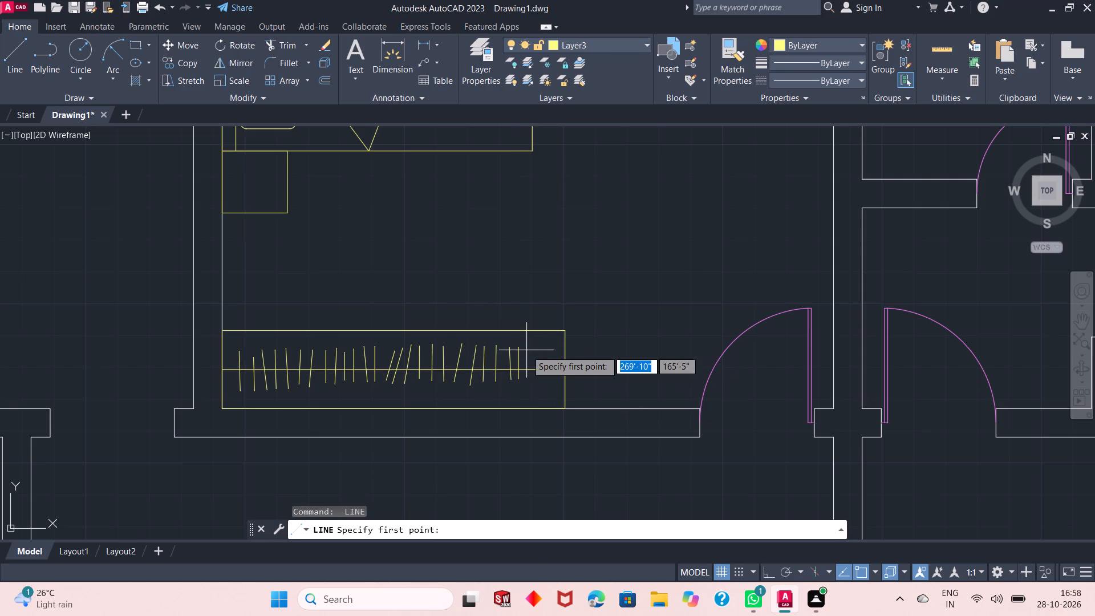
pyautogui.click(526, 349)
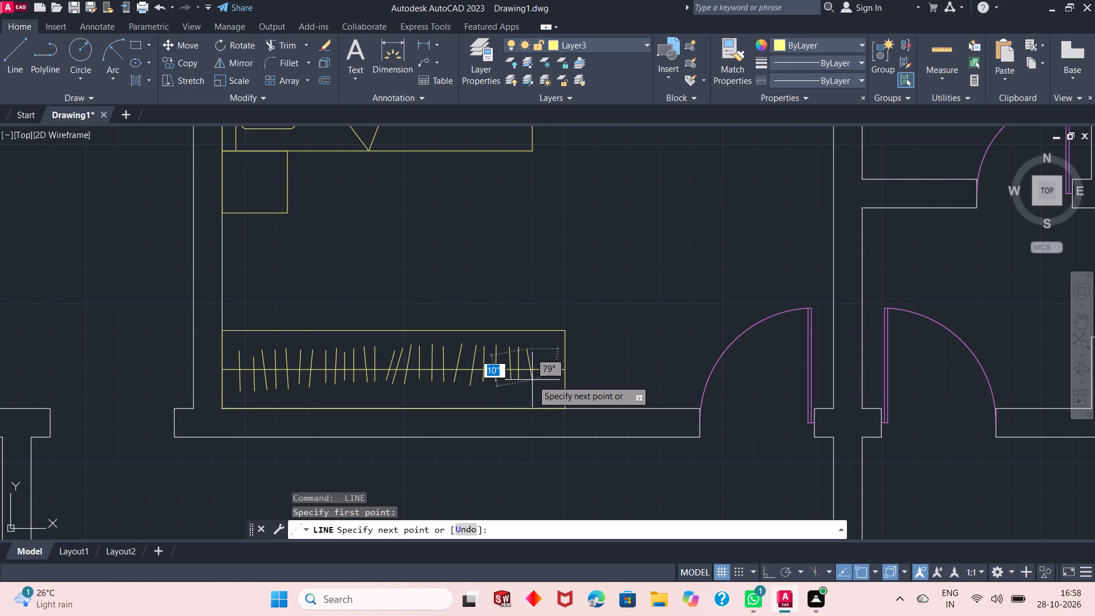
pyautogui.click(532, 380)
pyautogui.press('space')
# Finish the hanger row with a vertical line and a slightly slanted line just inside the wardrobe's east side.
pyautogui.press('space')
pyautogui.click(542, 348)
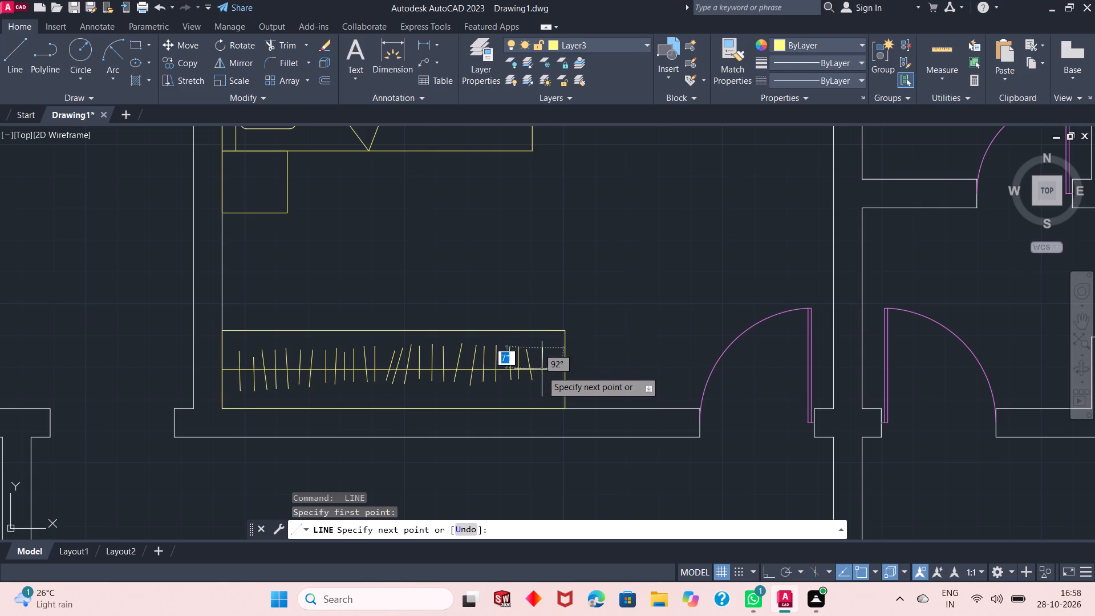
pyautogui.click(541, 379)
pyautogui.press('space')
pyautogui.press('space')
pyautogui.click(555, 350)
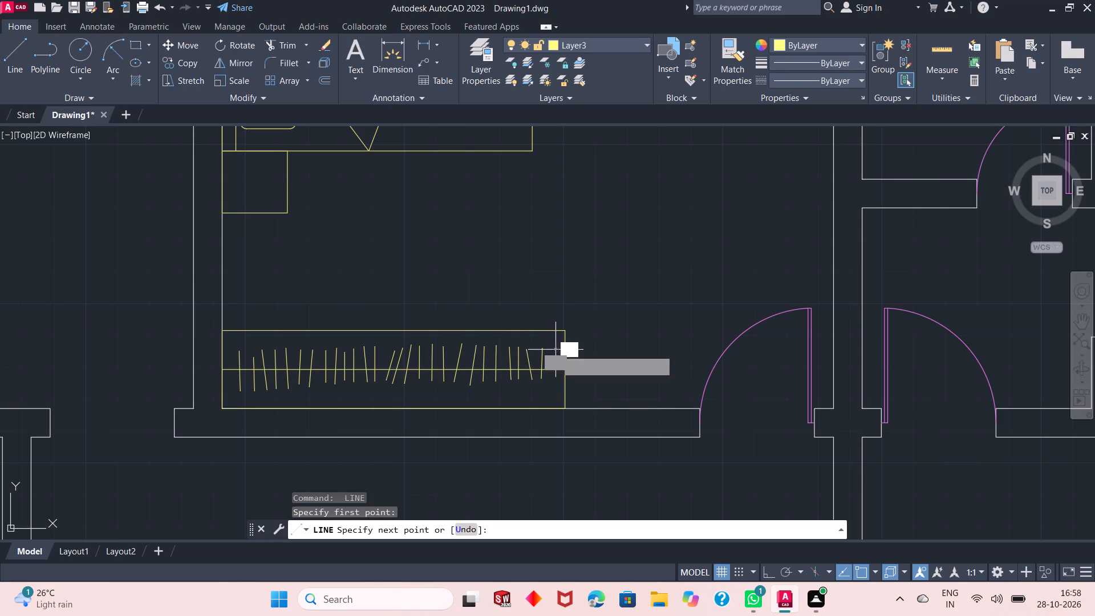
pyautogui.moveTo(554, 367); pyautogui.dragTo(554, 374)
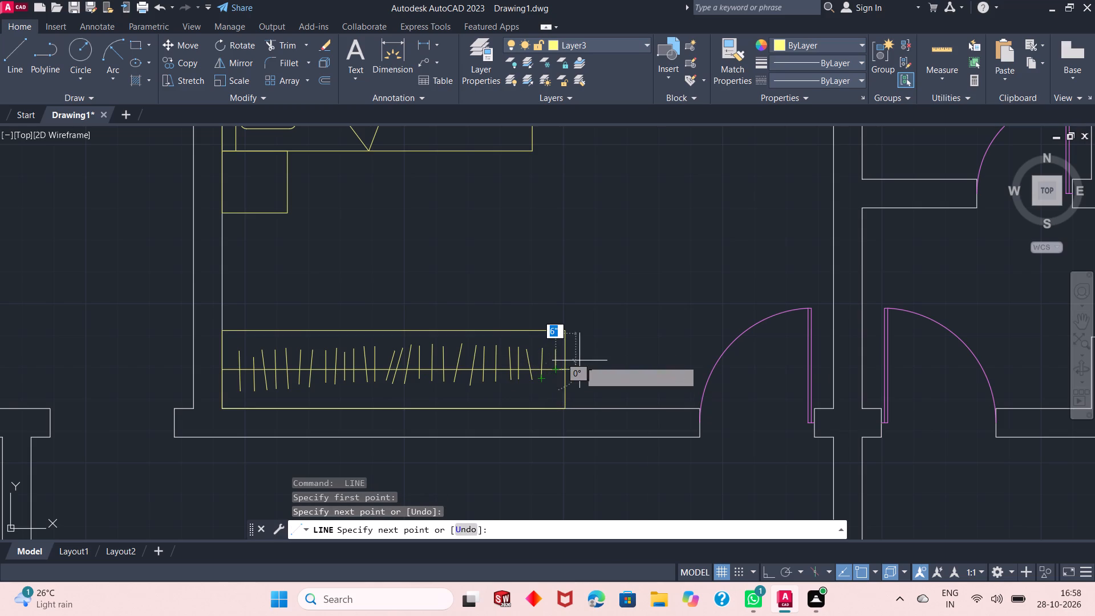
pyautogui.hotkey('ctrl', 'z')
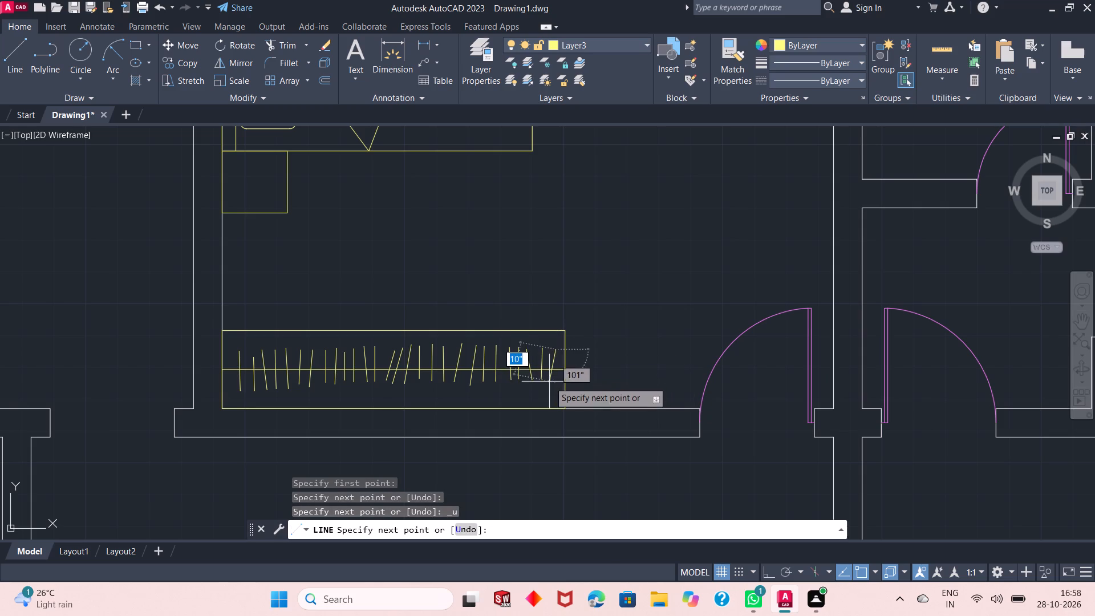
pyautogui.click(553, 385)
pyautogui.press('space')
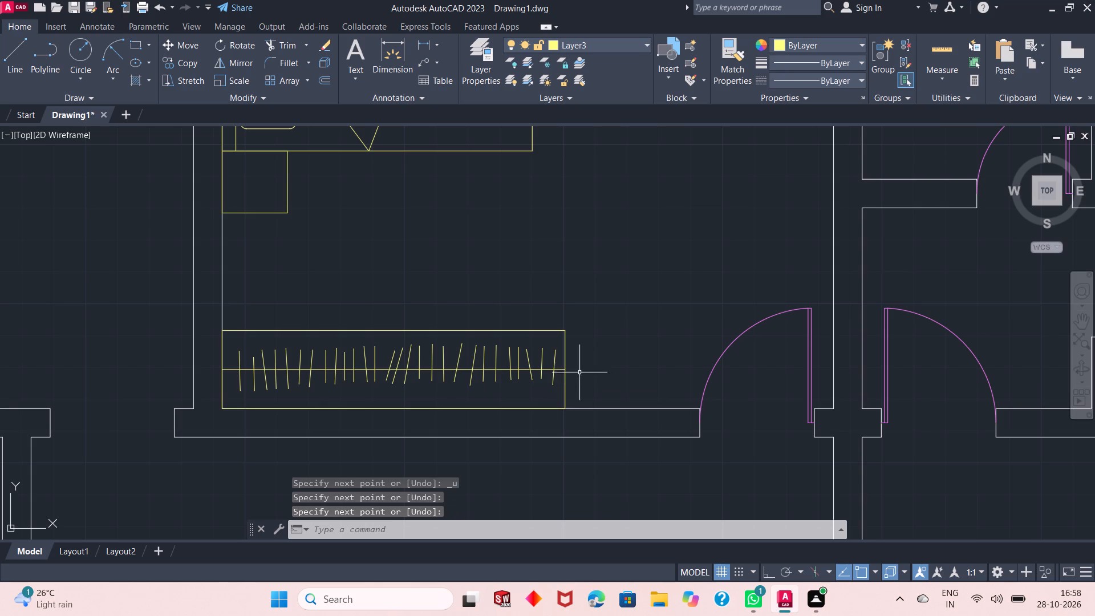
# Draw a rectangle about 3" by 1'-5" inside the cabinet opposite the bed, against the east wall at its middle.
pyautogui.scroll(-1, 392, 393)
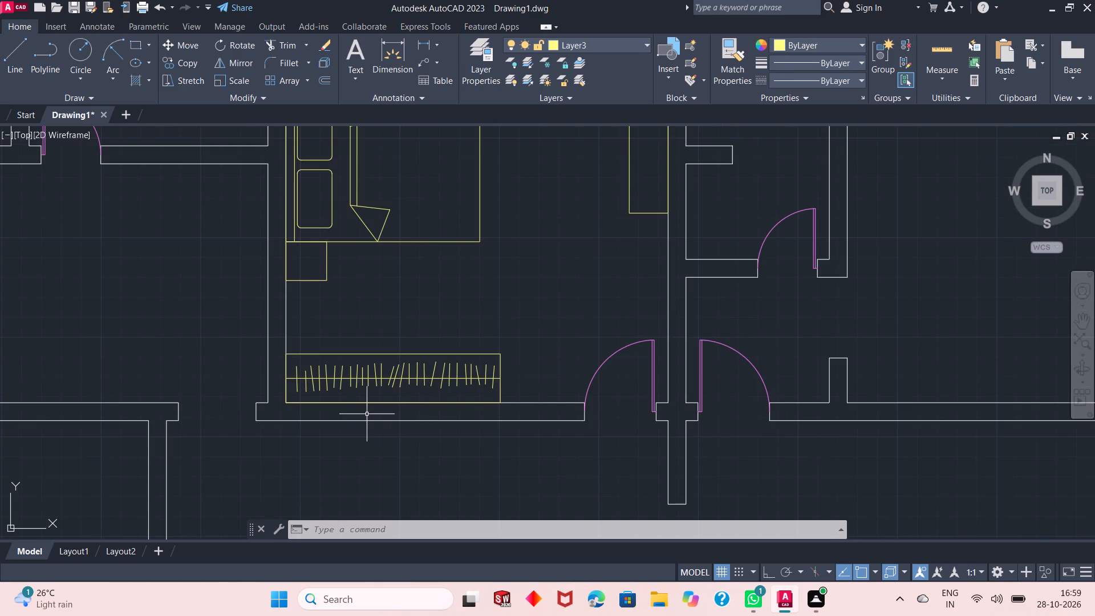
pyautogui.scroll(-2, 295, 391)
pyautogui.scroll(1, 371, 387)
pyautogui.scroll(1, 281, 375)
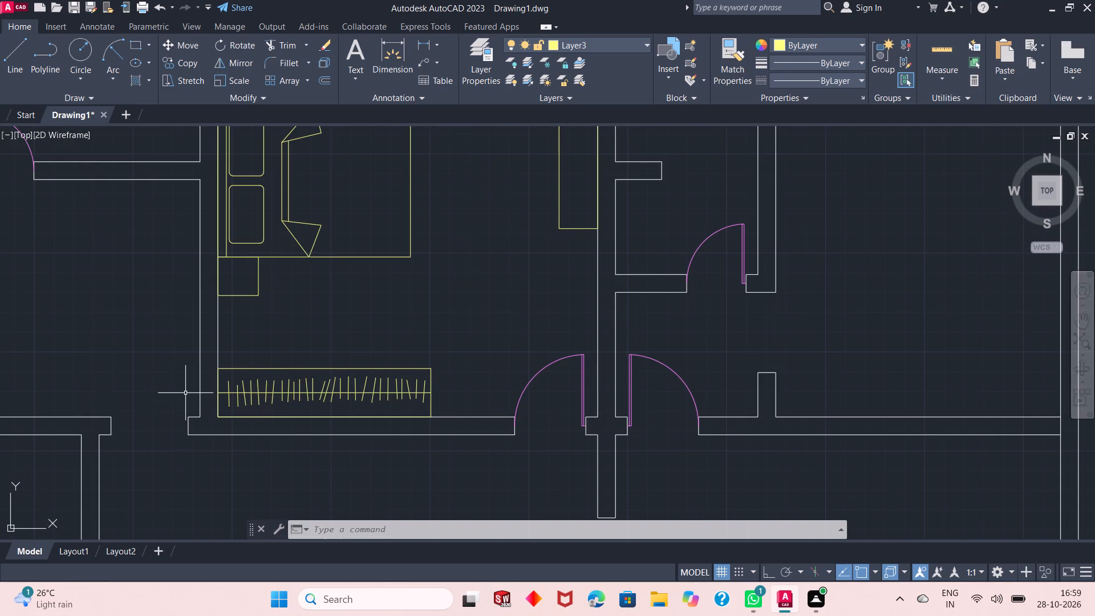
pyautogui.scroll(-1, 184, 393)
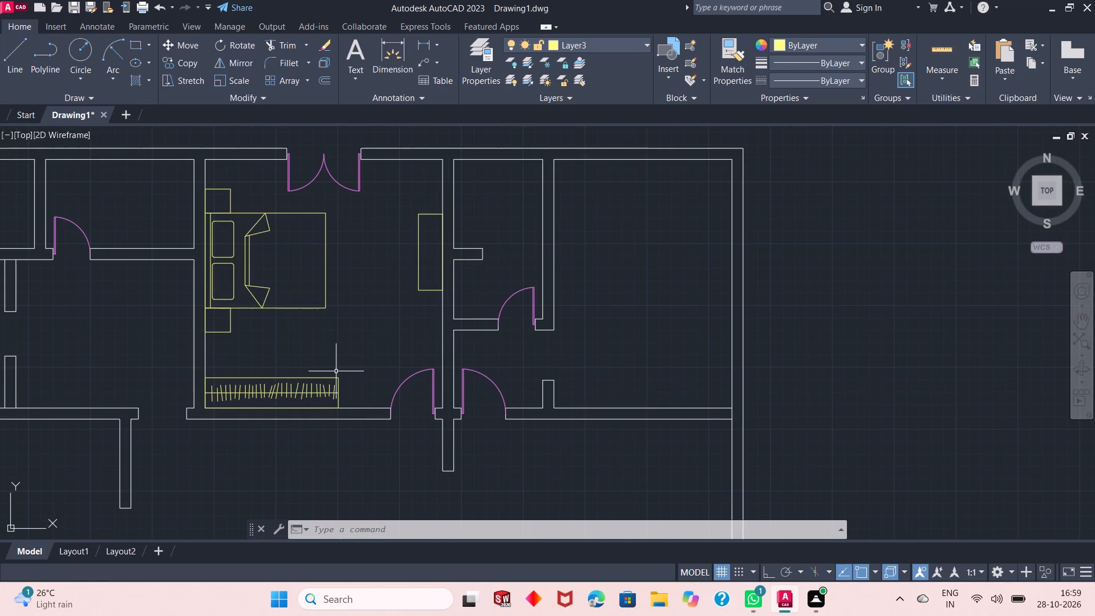
pyautogui.scroll(2, 400, 236)
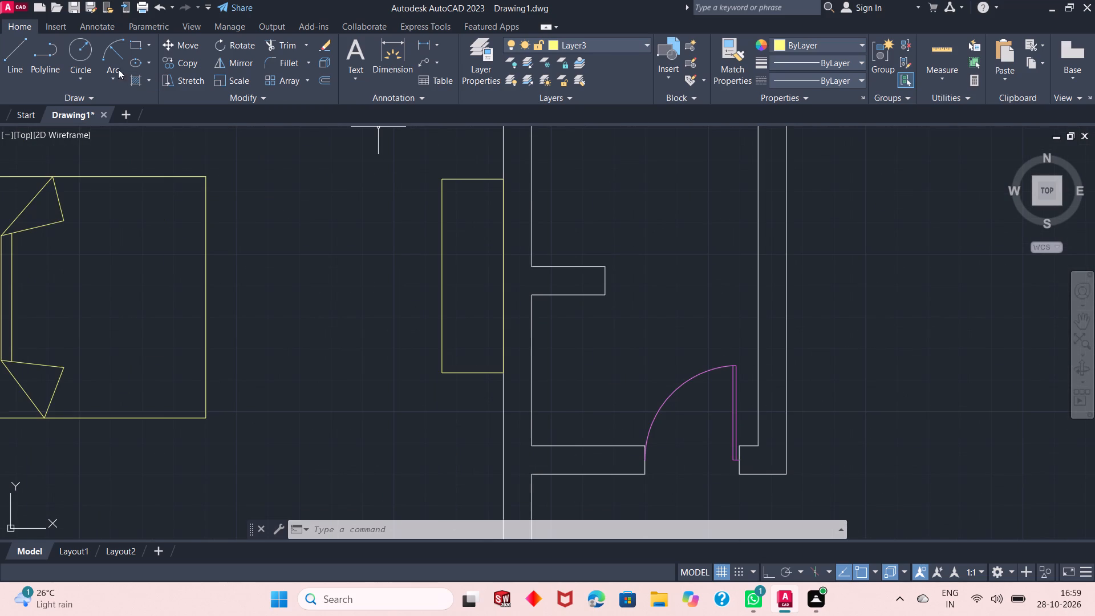
pyautogui.click(125, 43)
pyautogui.click(133, 47)
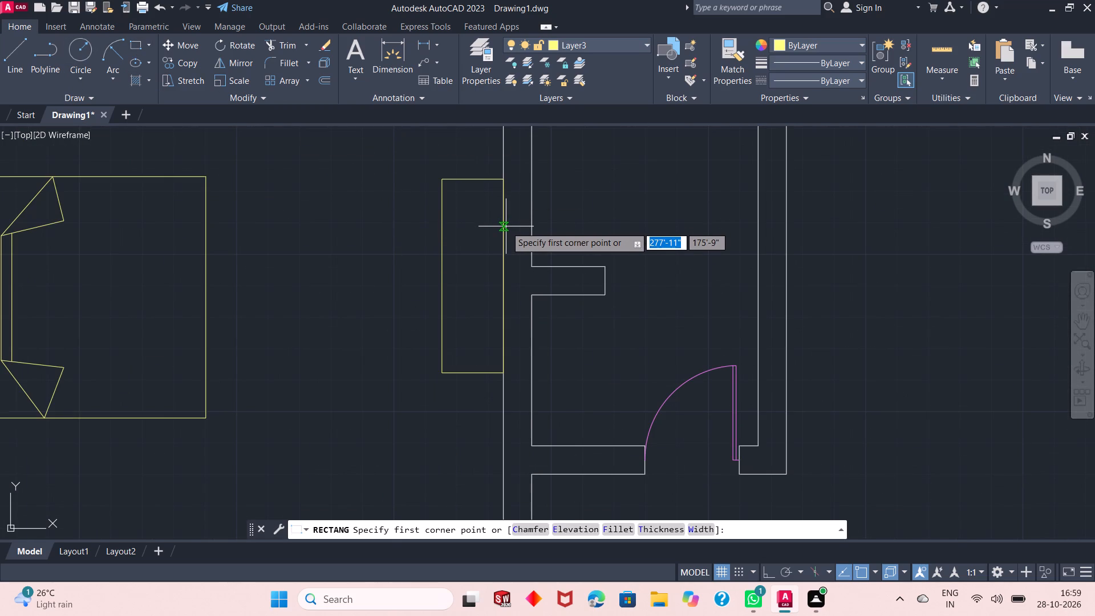
pyautogui.click(505, 254)
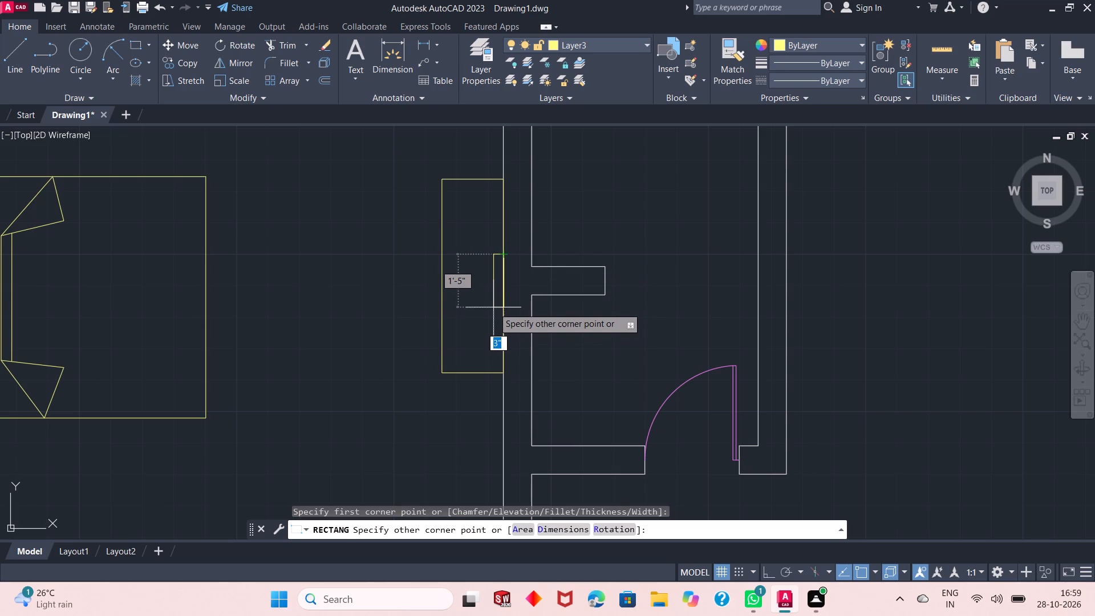
pyautogui.click(495, 309)
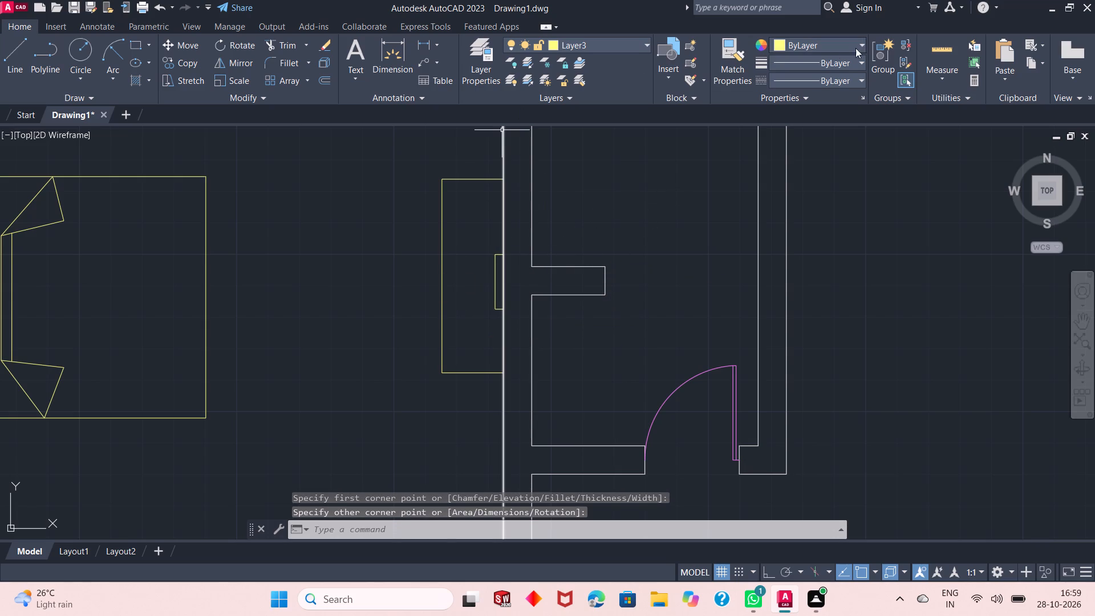
# Measure the small rectangle and its surrounding cabinet with Quick Measure.
pyautogui.click(938, 49)
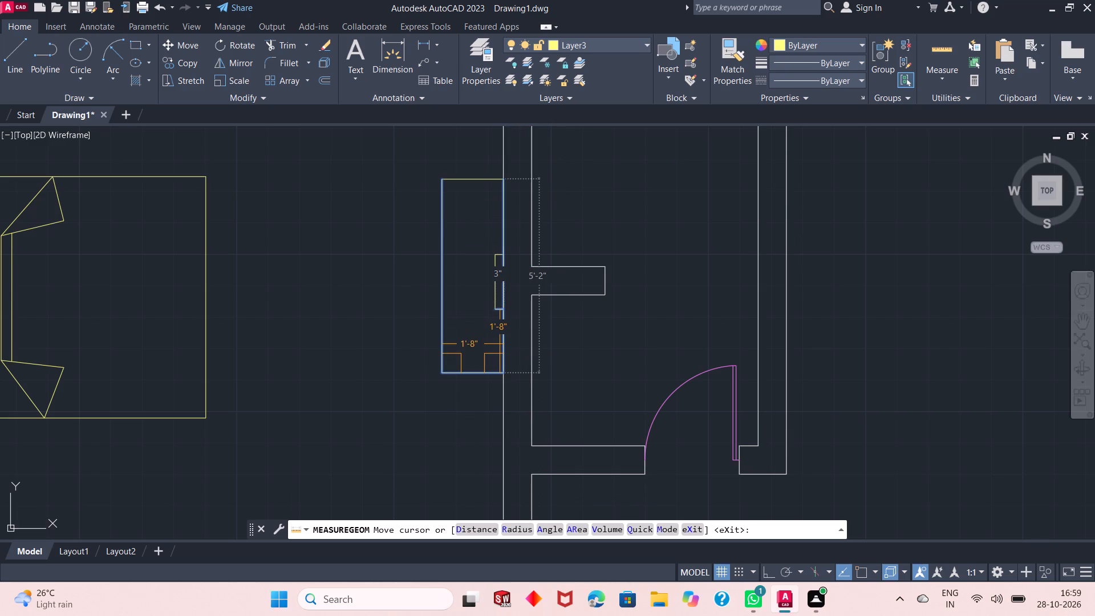
pyautogui.rightClick(638, 227)
pyautogui.click(655, 237)
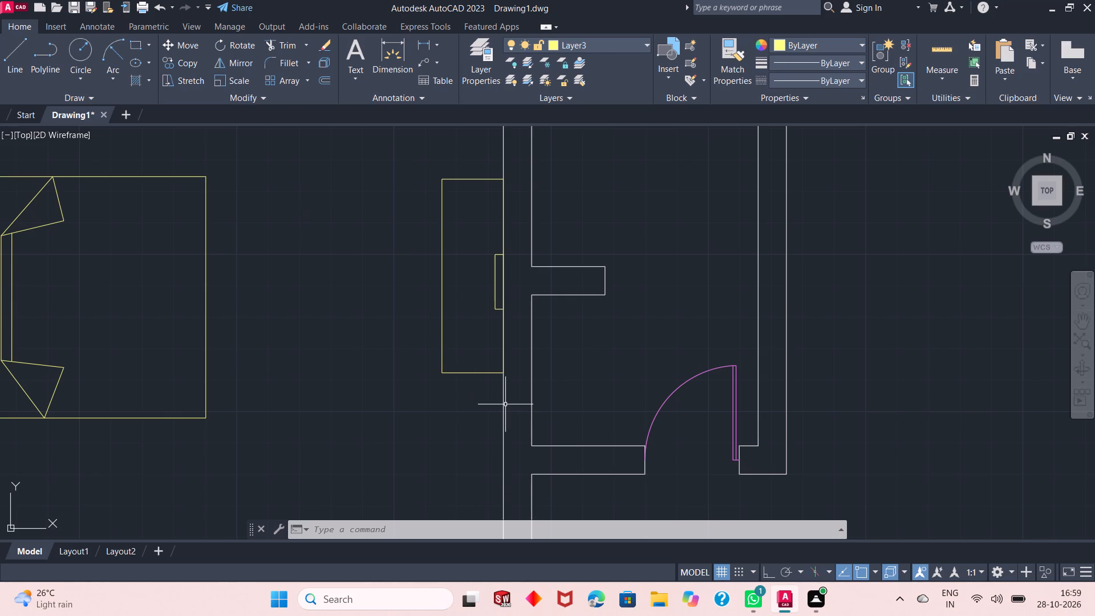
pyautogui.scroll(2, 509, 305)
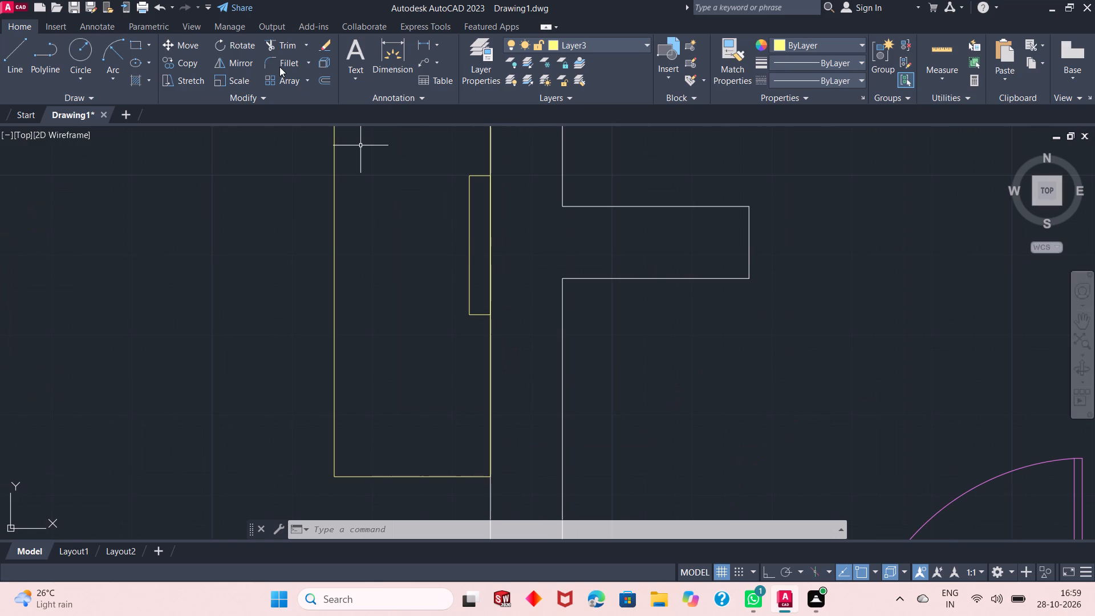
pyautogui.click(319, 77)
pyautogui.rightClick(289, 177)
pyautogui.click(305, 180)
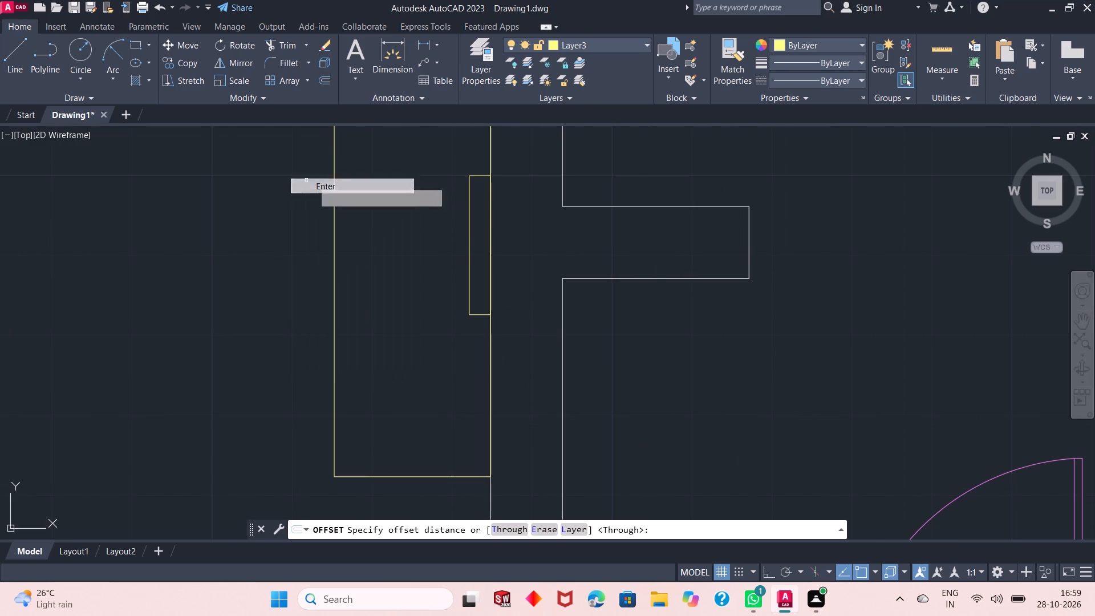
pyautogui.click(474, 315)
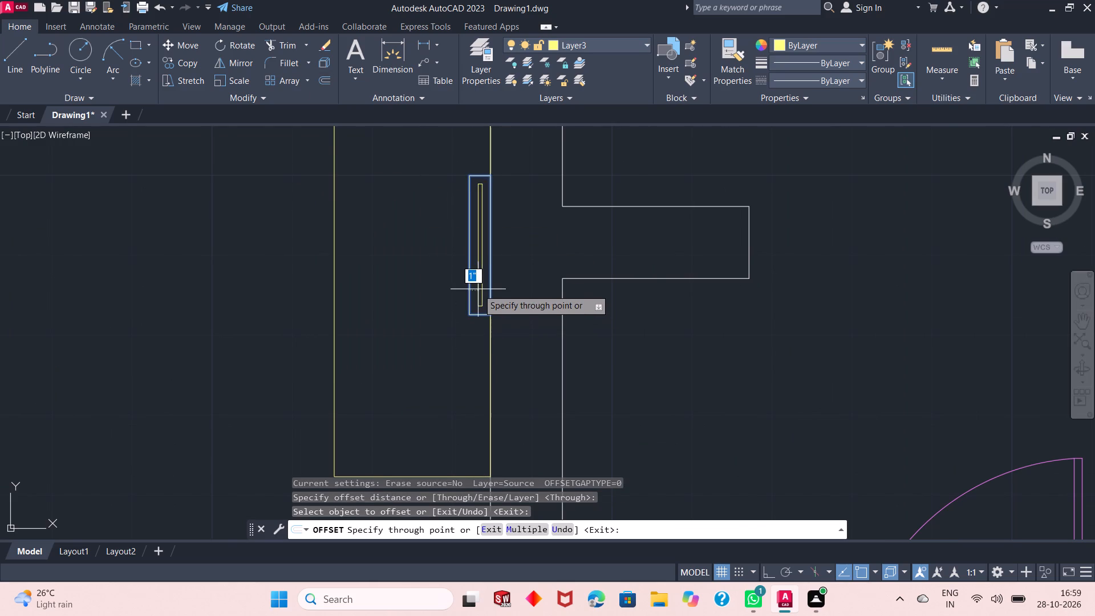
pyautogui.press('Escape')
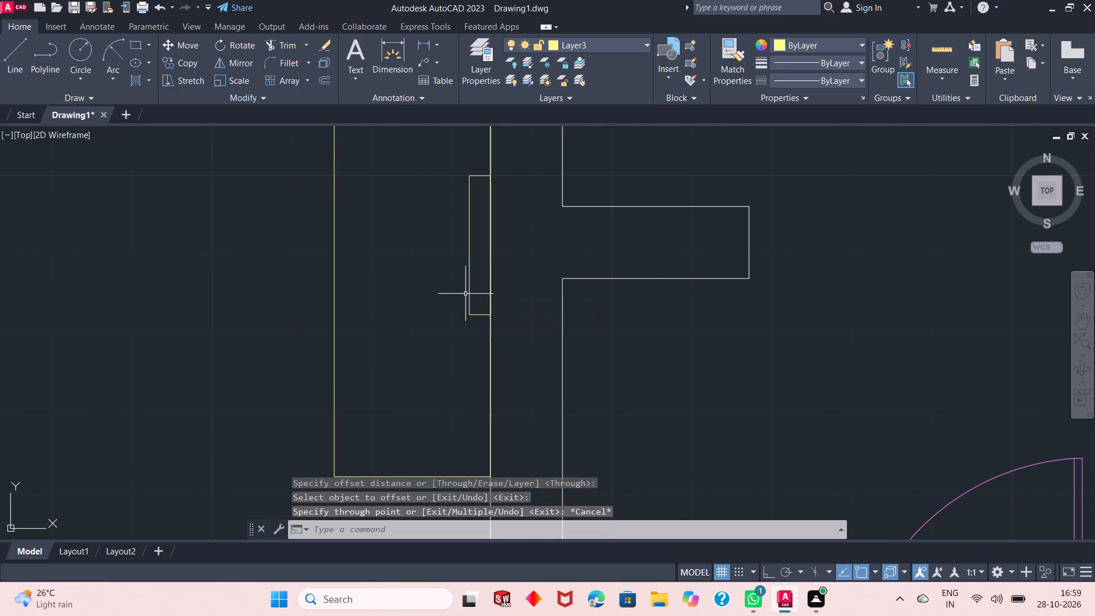
# Explode the small rectangle inside the cabinet into separate lines.
pyautogui.click(490, 275)
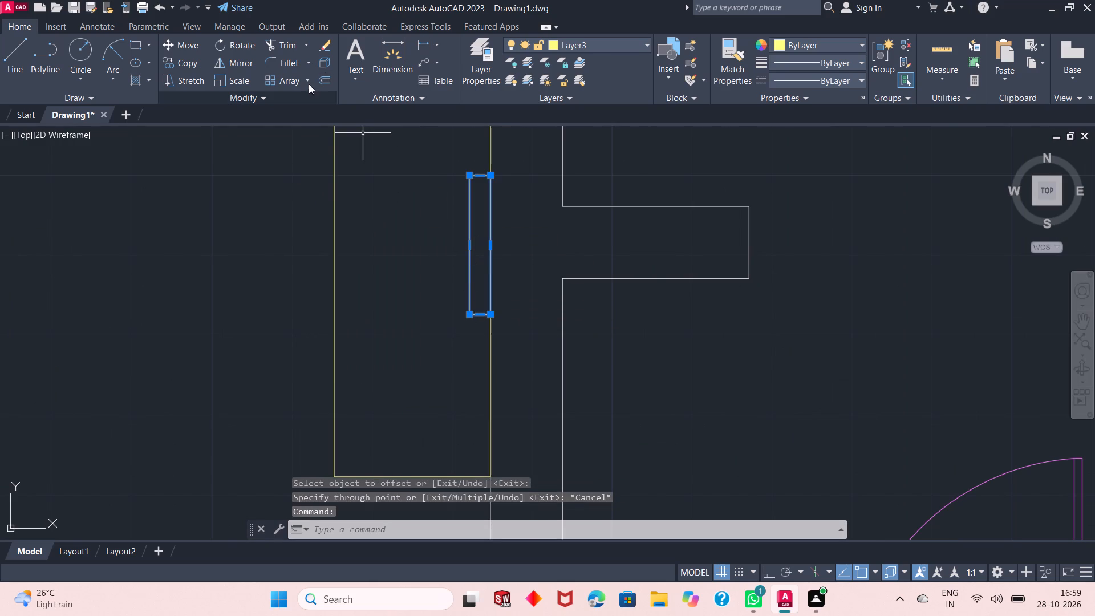
pyautogui.click(328, 66)
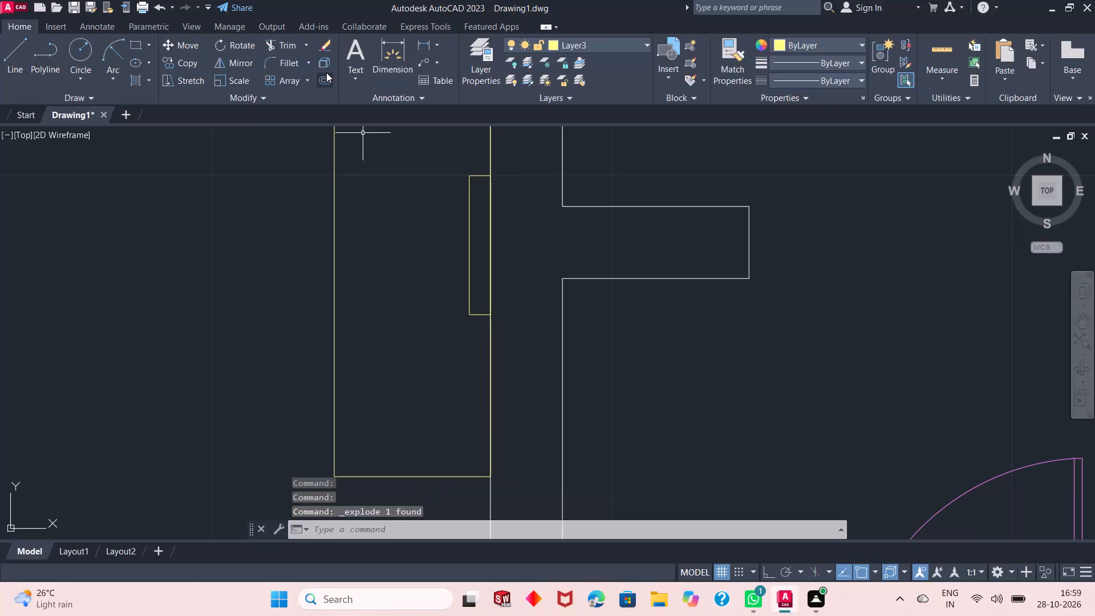
# Offset the south edge of the small rectangle inside the cabinet 4" northward.
pyautogui.click(326, 72)
pyautogui.press('space')
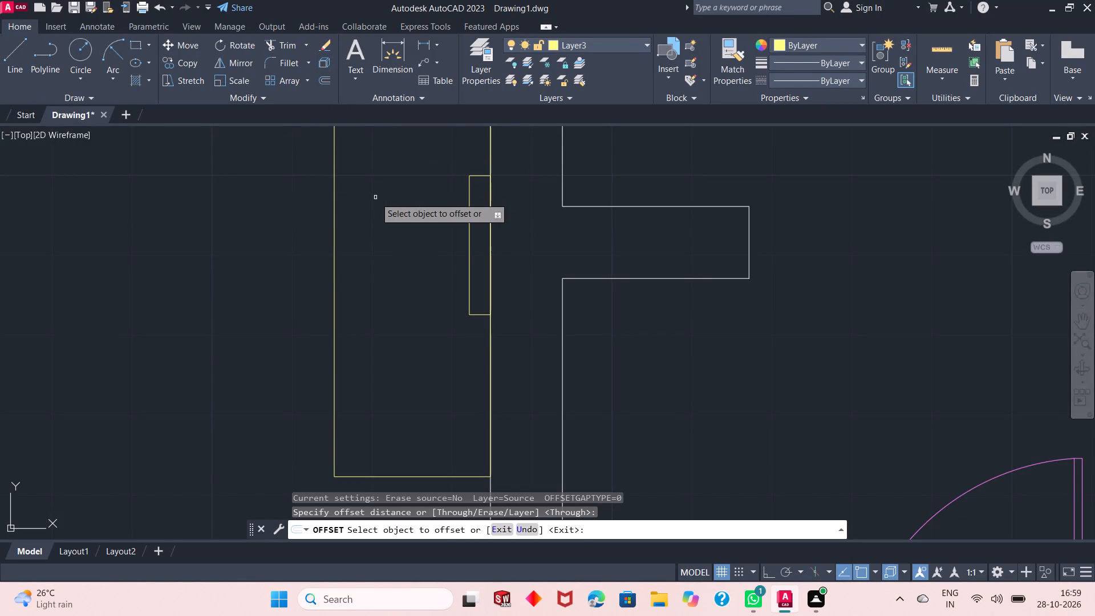
pyautogui.click(478, 314)
pyautogui.write('4"')
pyautogui.press('Return')
pyautogui.press('space')
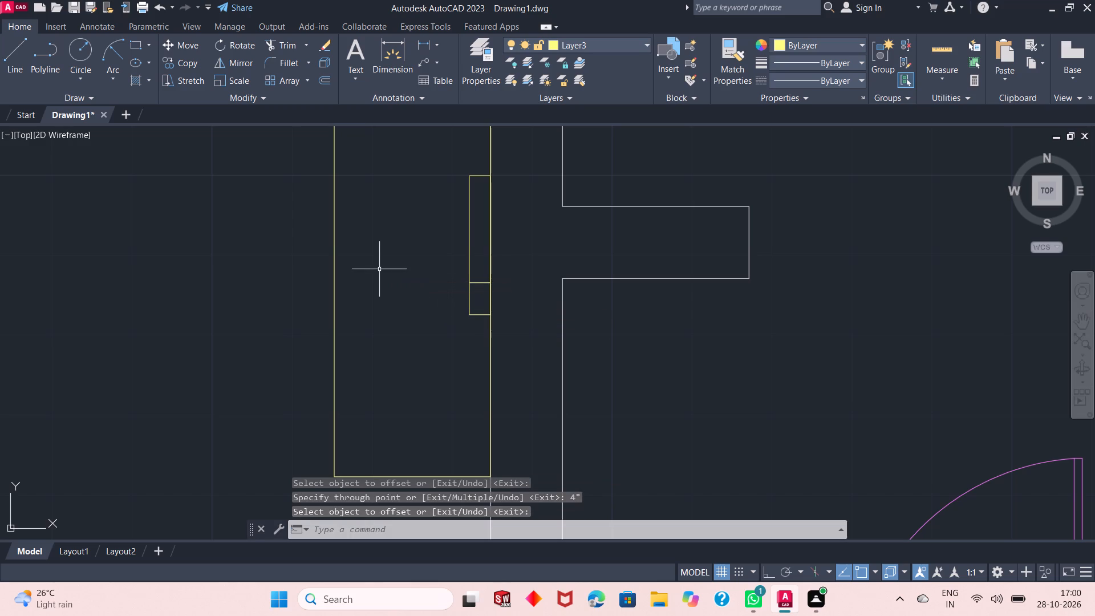
# Trim away the small rectangle's side pieces and old edge south of the offset line.
pyautogui.click(288, 44)
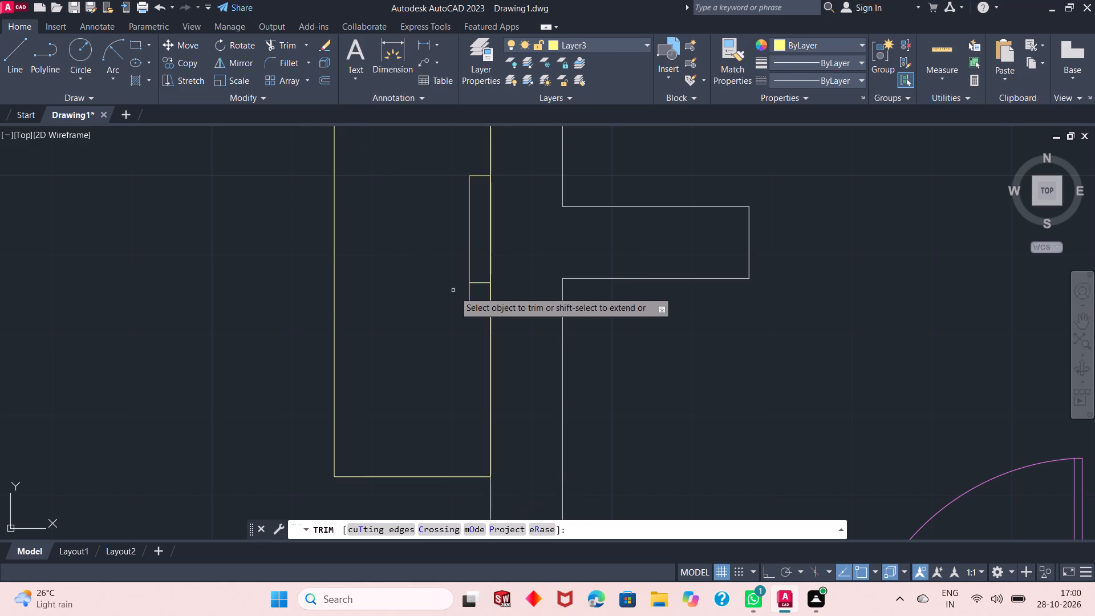
pyautogui.click(468, 297)
pyautogui.click(479, 315)
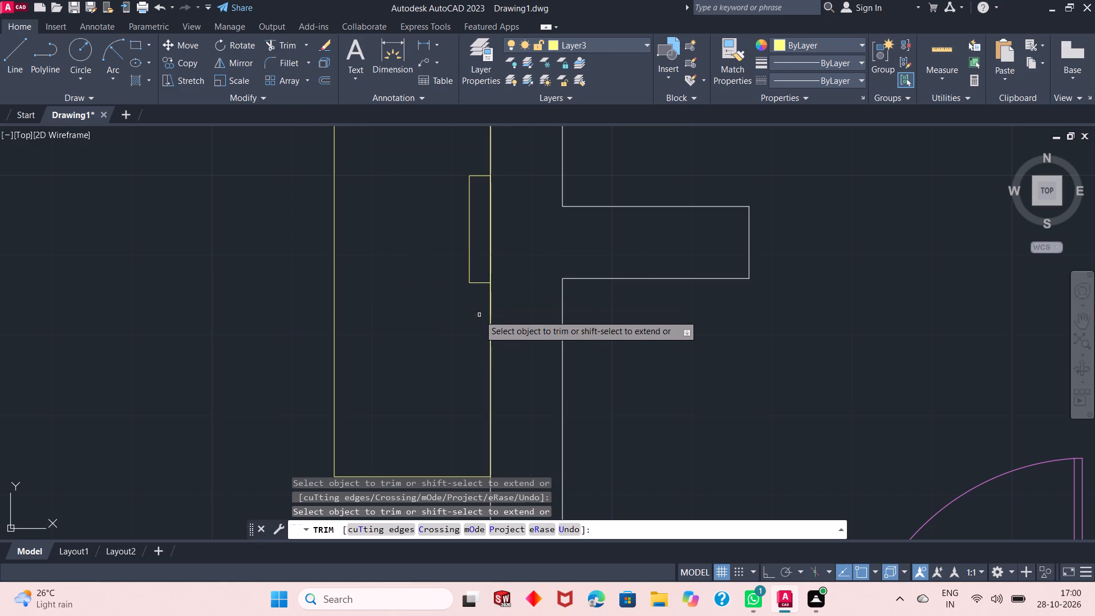
pyautogui.click(492, 299)
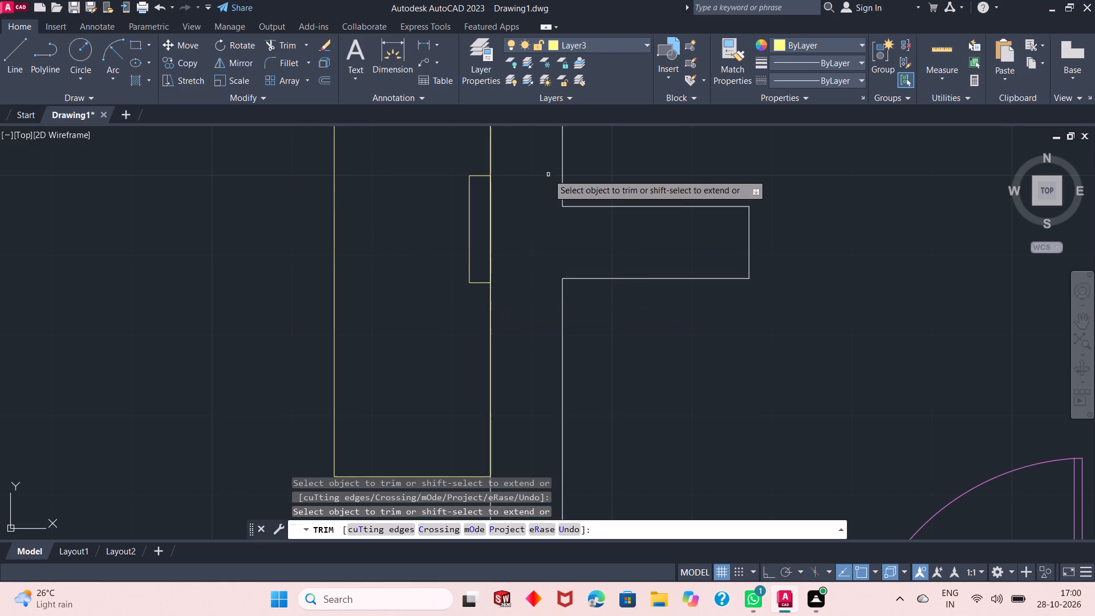
pyautogui.press('space')
# Explode the cabinet rectangle opposite the bed into separate lines.
pyautogui.keyDown('ctrl'); pyautogui.scroll(-3, 500, 242); pyautogui.keyUp('ctrl')
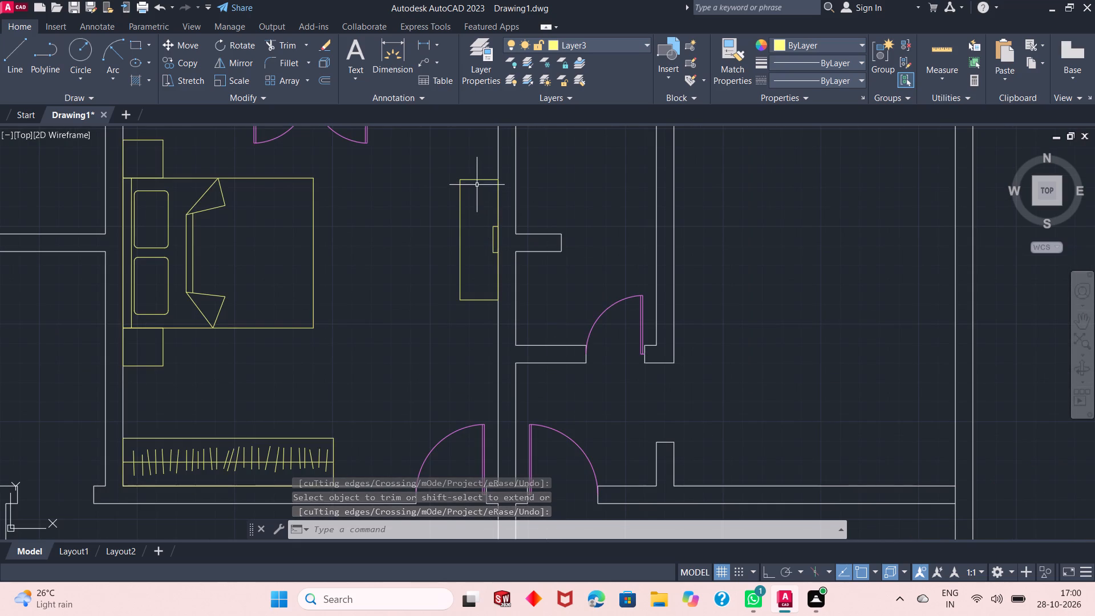
pyautogui.click(474, 180)
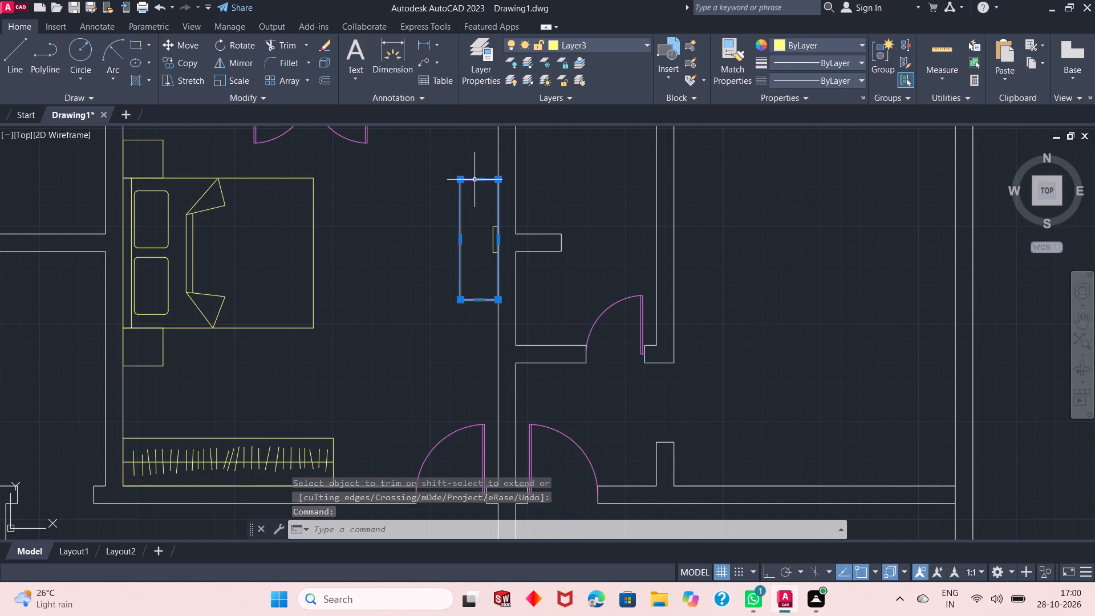
pyautogui.press('x')
pyautogui.press('space')
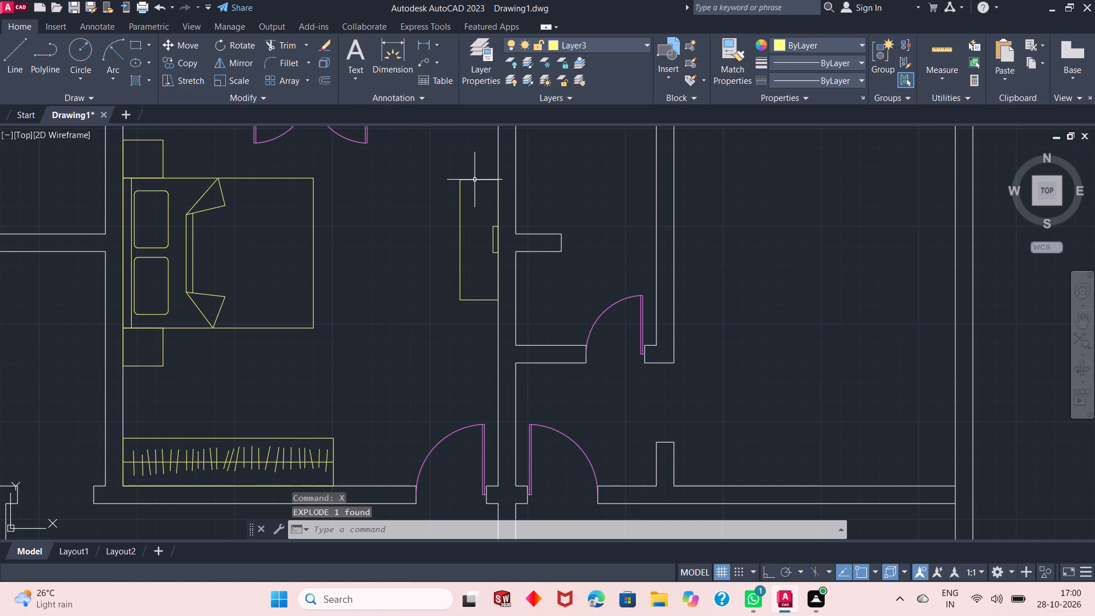
# Offset the cabinet's east side westward through a point about a third of the cabinet's depth in from the wall.
pyautogui.scroll(2, 522, 207)
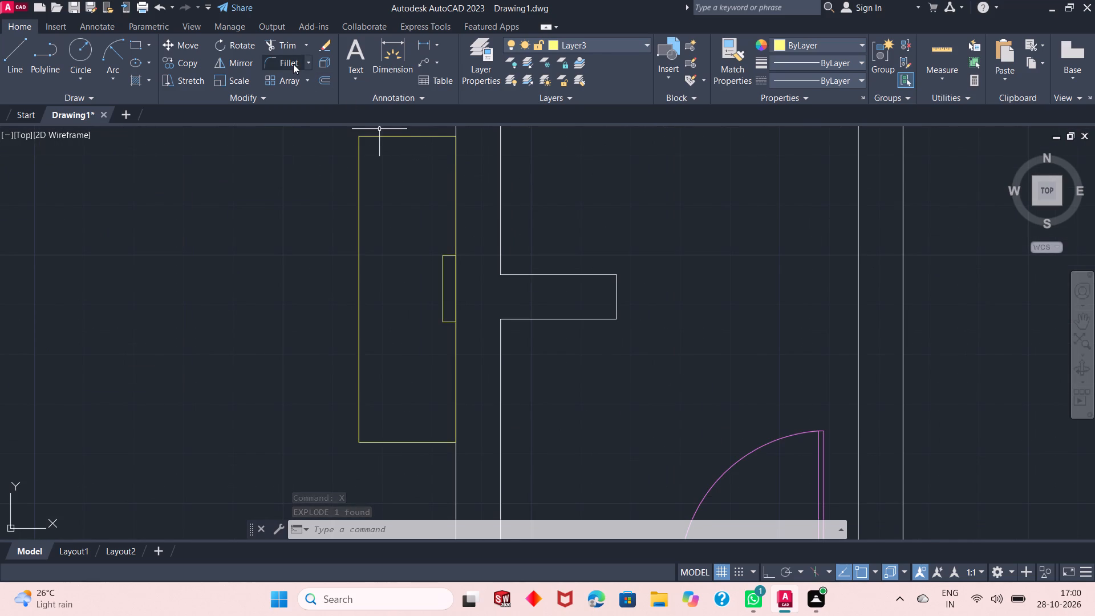
pyautogui.click(322, 79)
pyautogui.rightClick(311, 152)
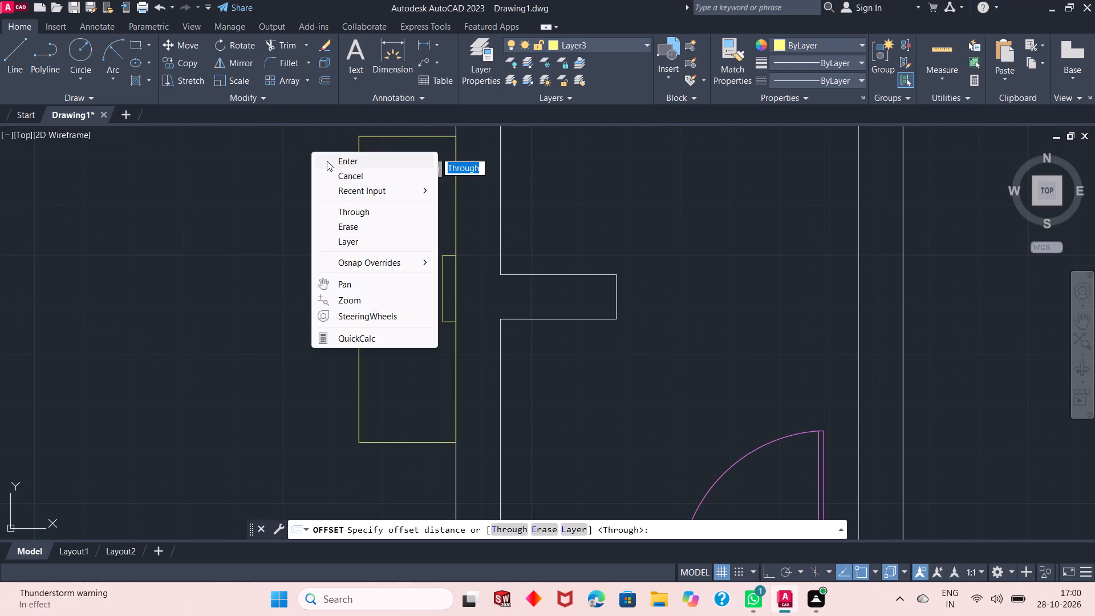
pyautogui.click(327, 161)
pyautogui.click(455, 217)
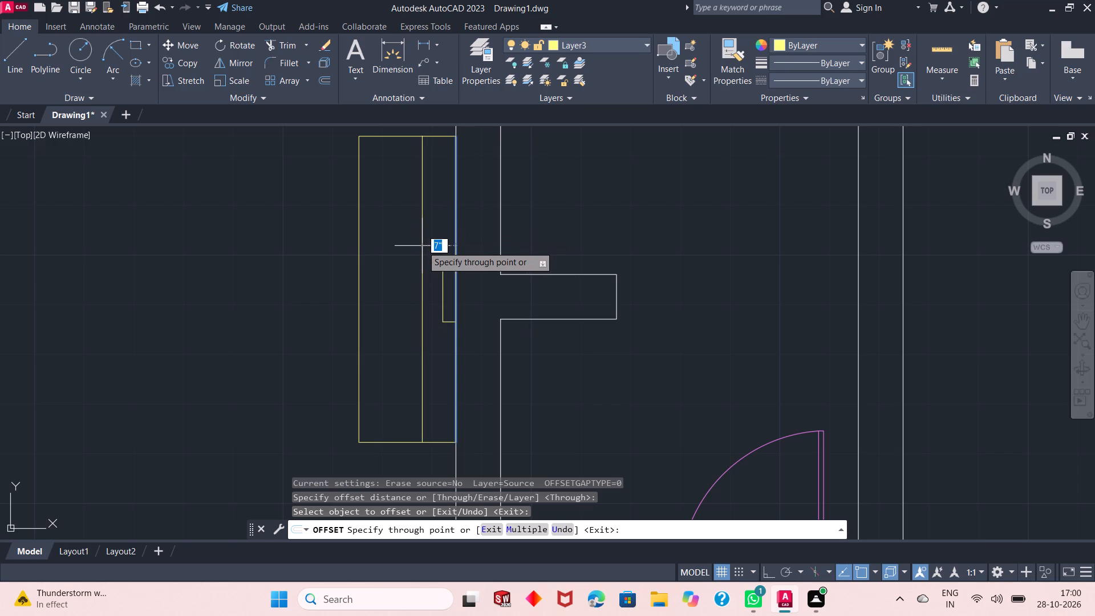
pyautogui.click(425, 246)
pyautogui.rightClick(356, 229)
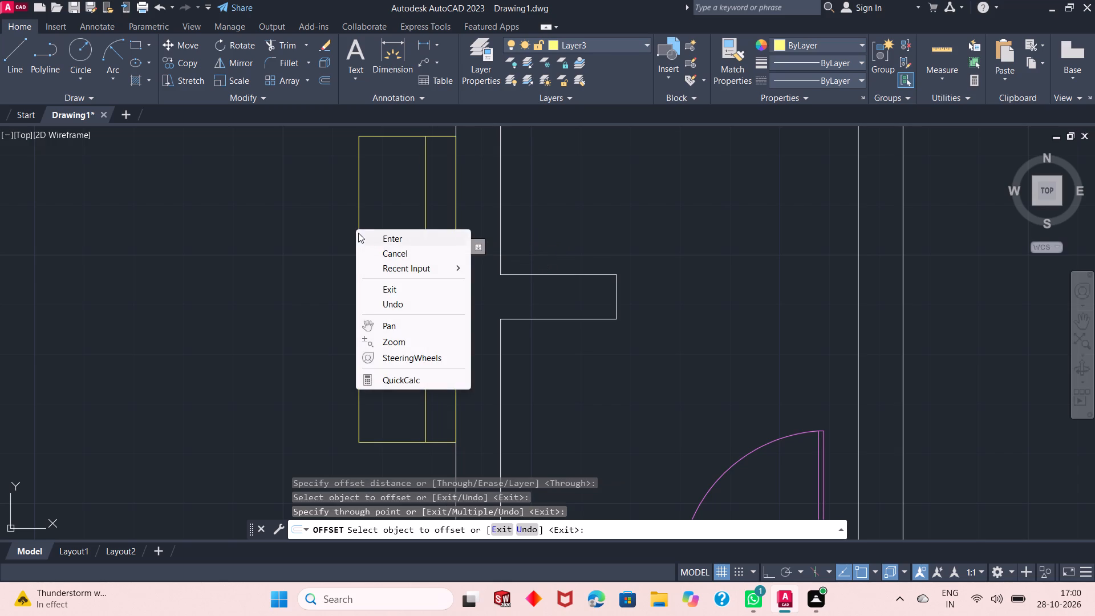
pyautogui.click(364, 238)
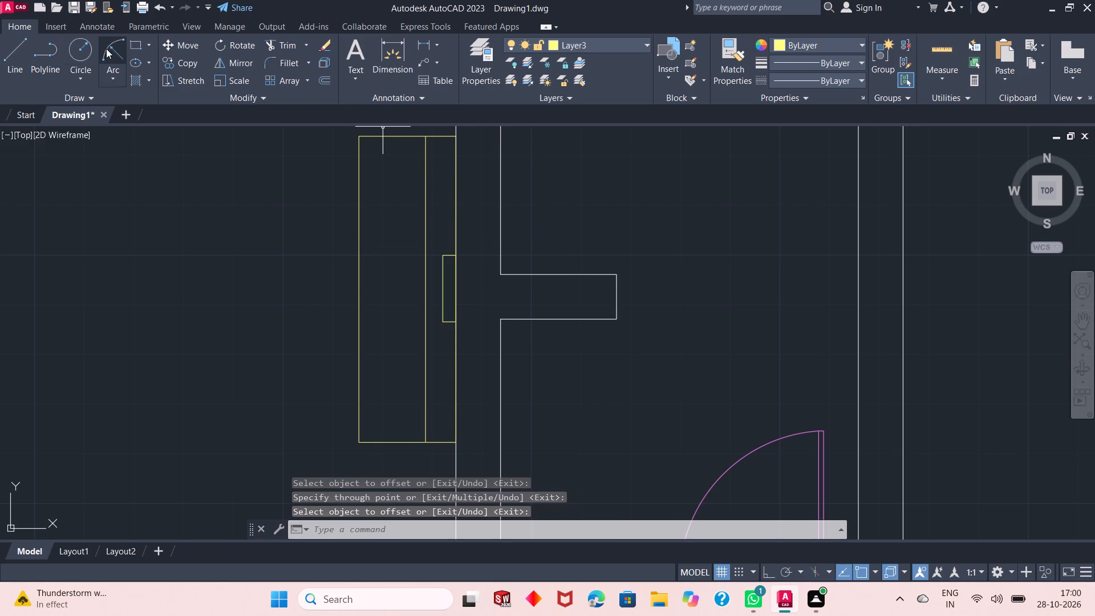
# Draw a start-end-radius arc from the small rectangle's northwest corner to near the inner line's north end, radius about 4'-4".
pyautogui.click(106, 48)
pyautogui.click(439, 257)
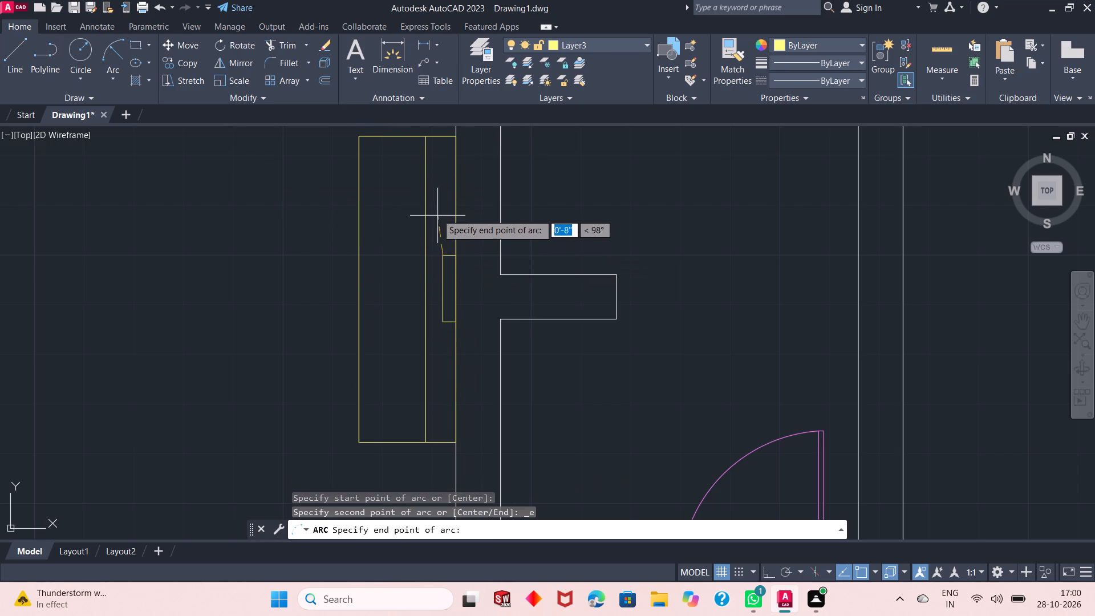
pyautogui.click(426, 169)
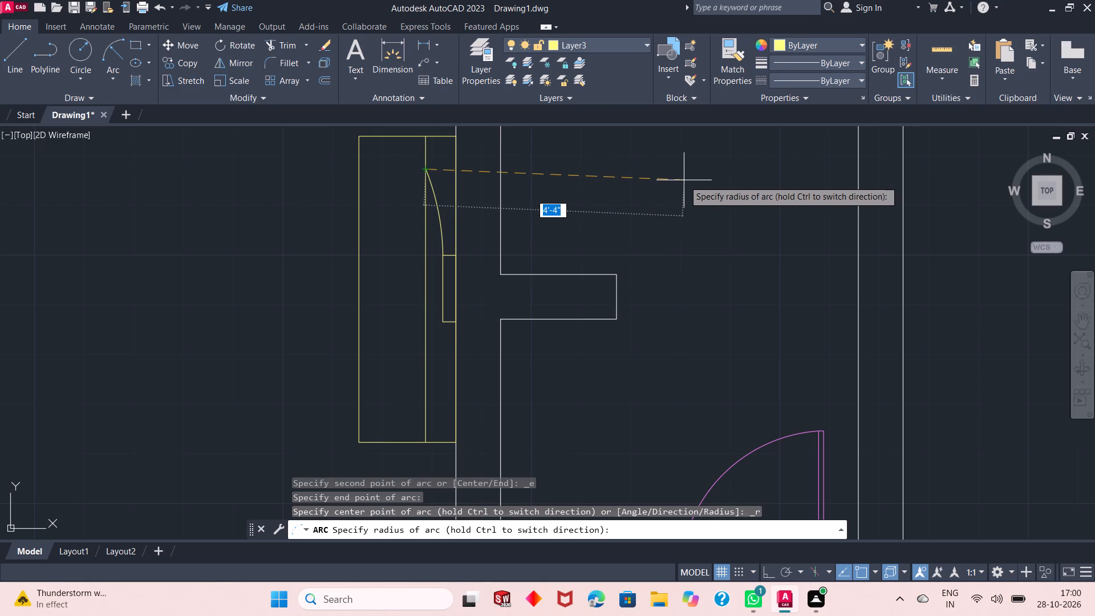
pyautogui.click(684, 180)
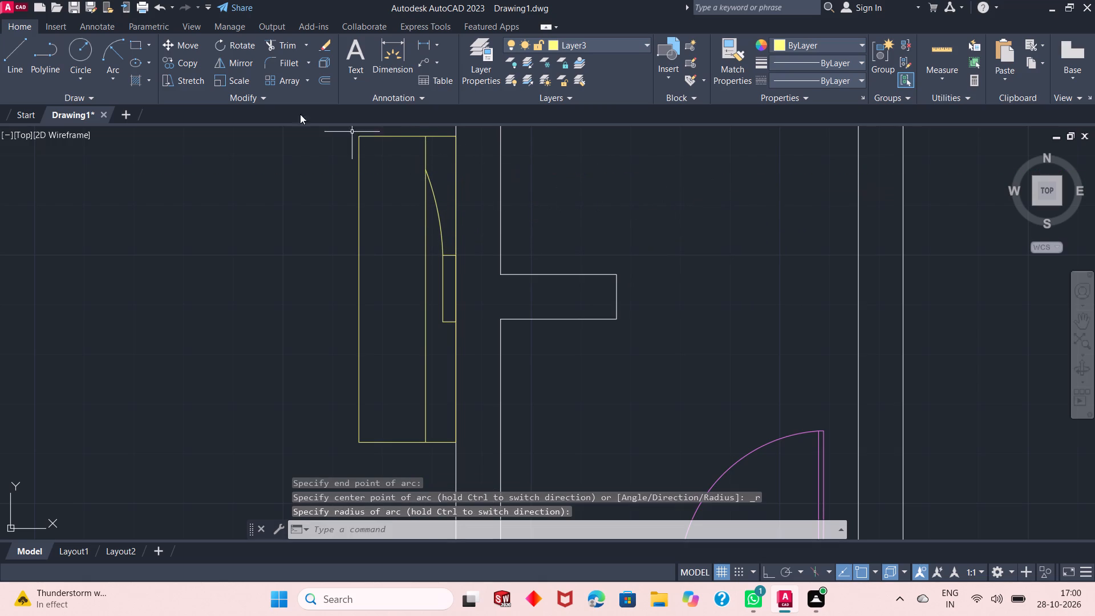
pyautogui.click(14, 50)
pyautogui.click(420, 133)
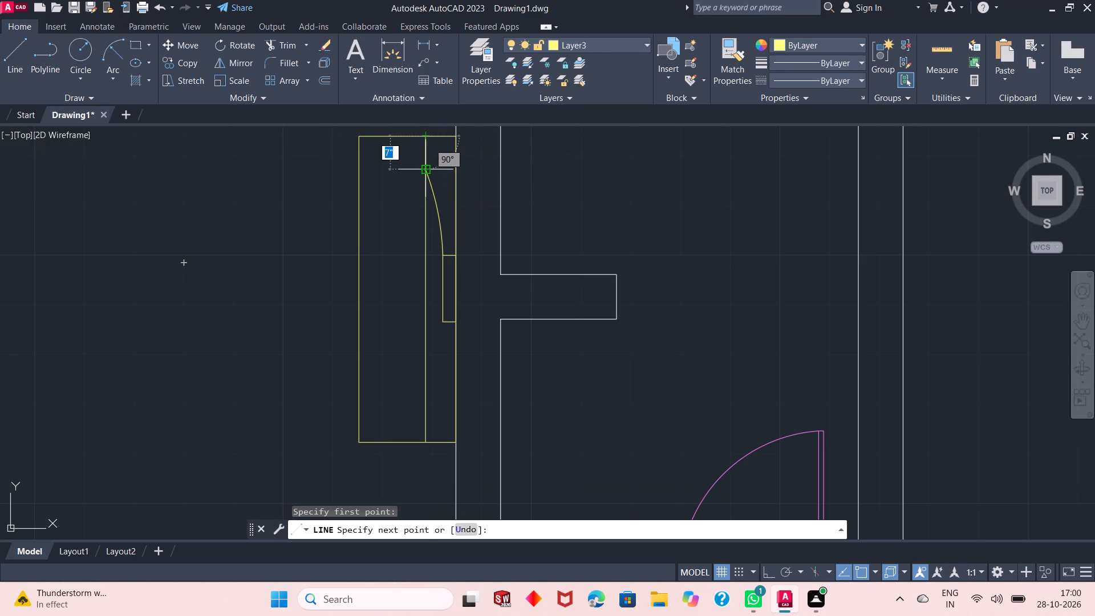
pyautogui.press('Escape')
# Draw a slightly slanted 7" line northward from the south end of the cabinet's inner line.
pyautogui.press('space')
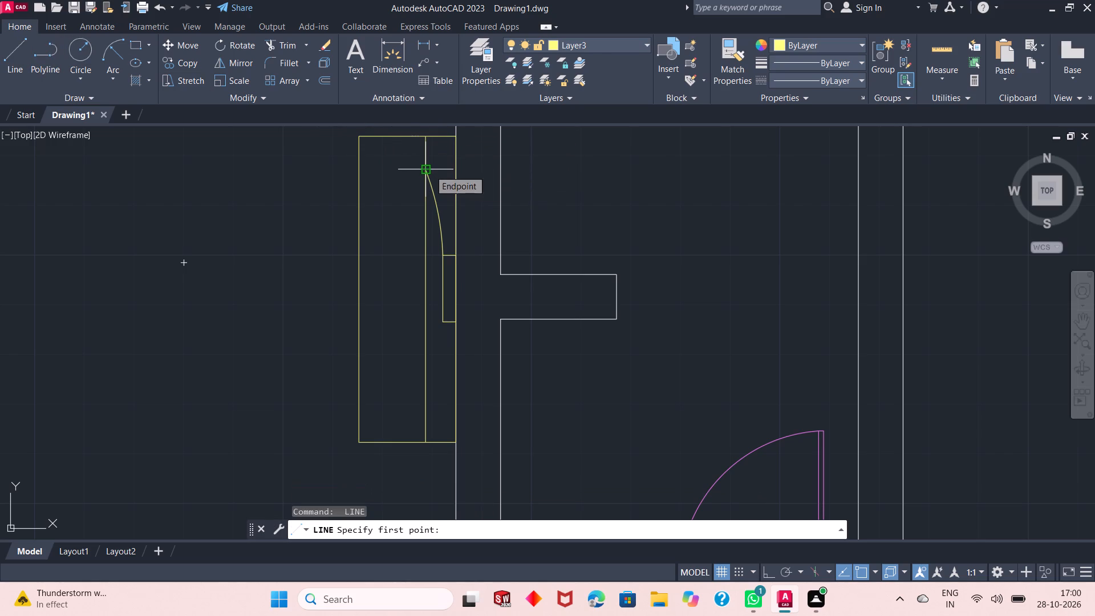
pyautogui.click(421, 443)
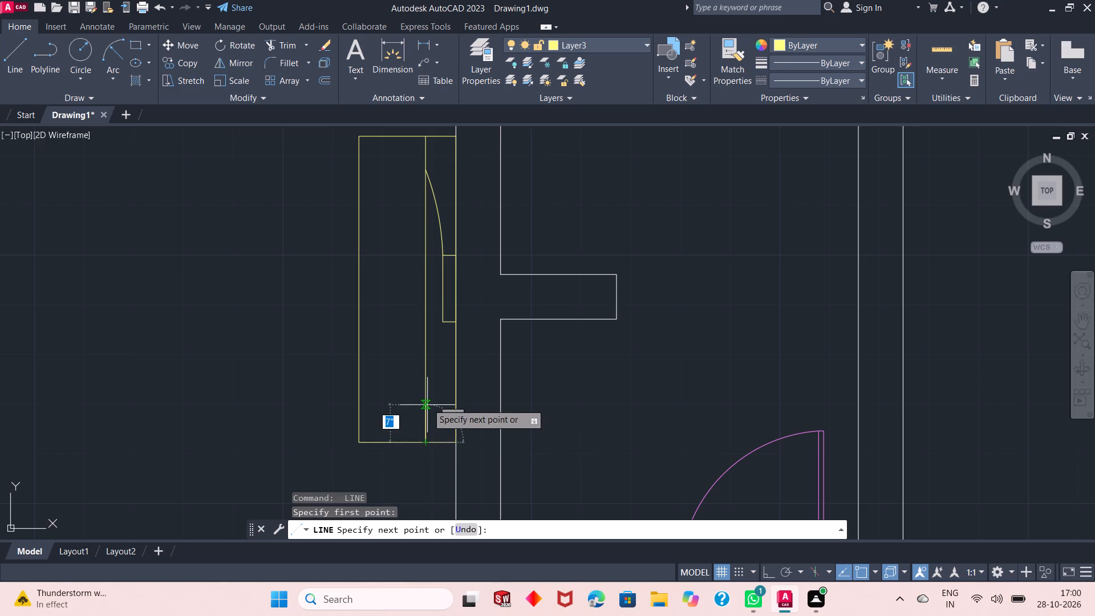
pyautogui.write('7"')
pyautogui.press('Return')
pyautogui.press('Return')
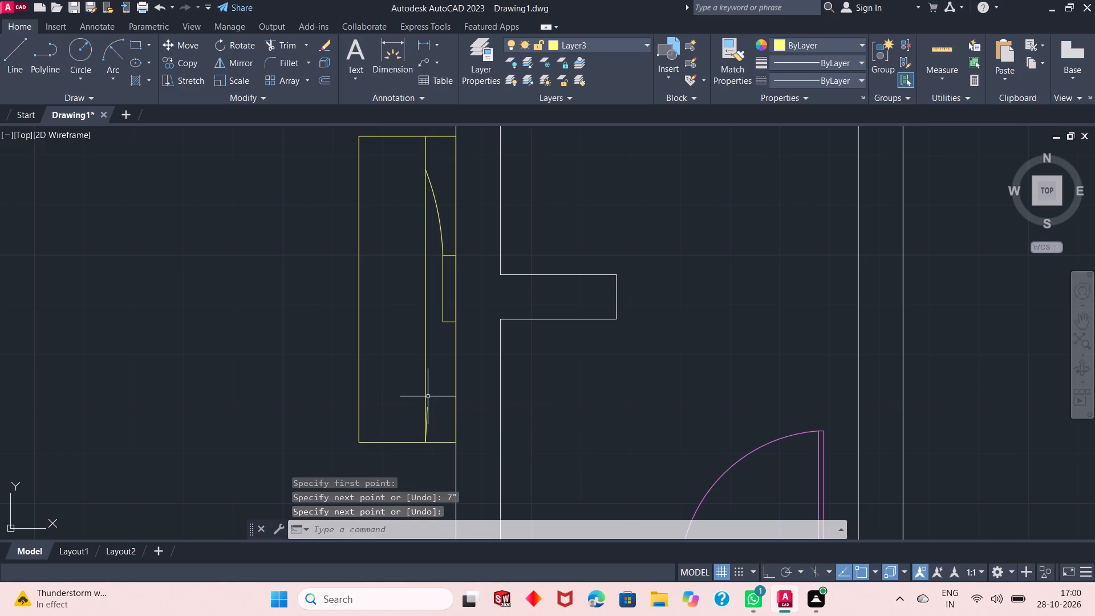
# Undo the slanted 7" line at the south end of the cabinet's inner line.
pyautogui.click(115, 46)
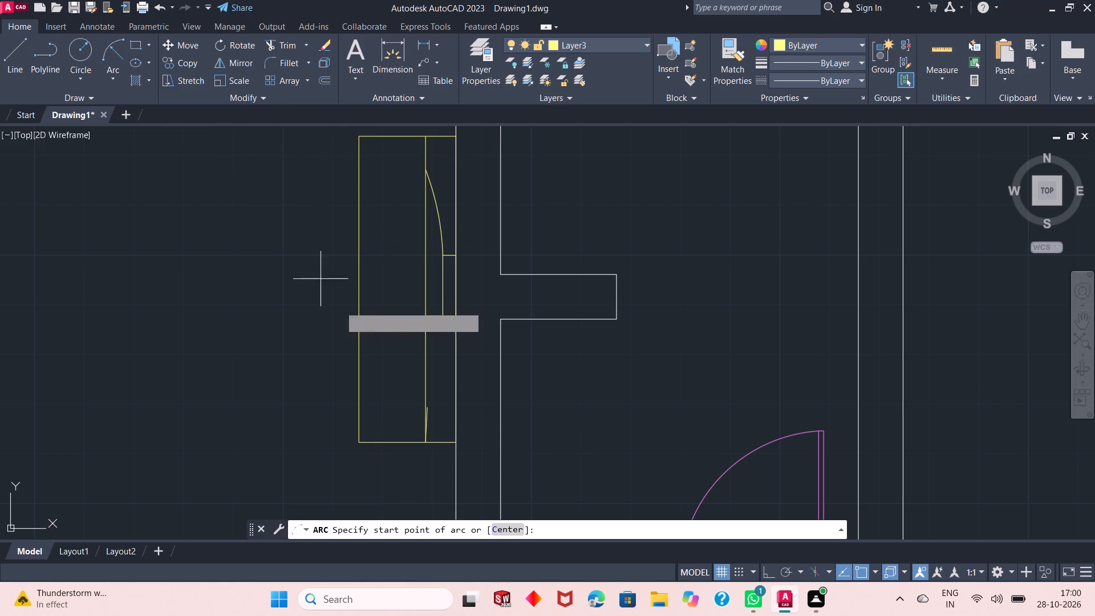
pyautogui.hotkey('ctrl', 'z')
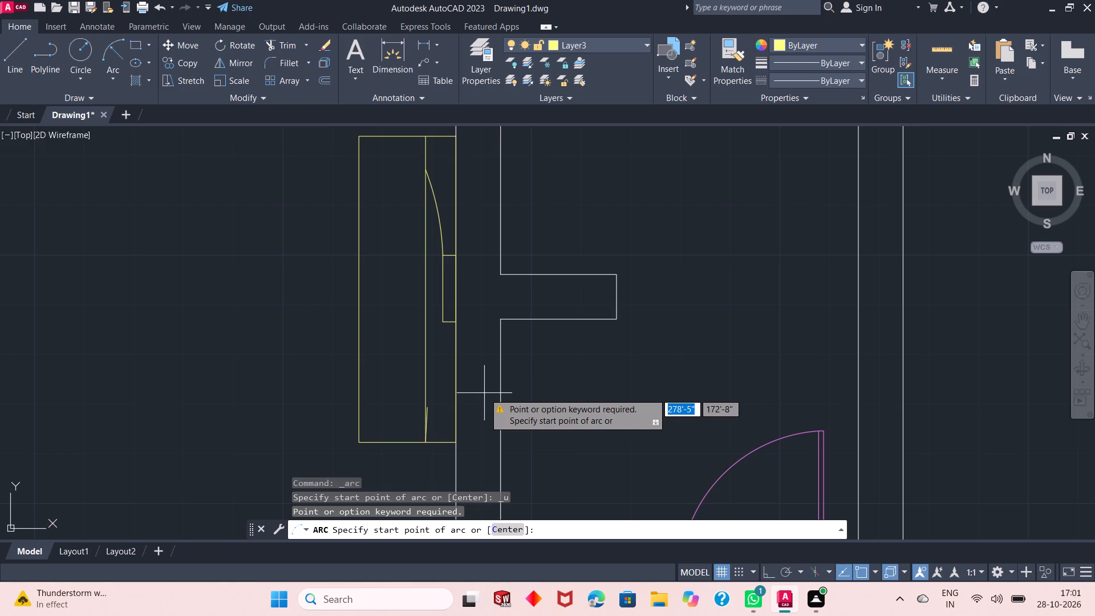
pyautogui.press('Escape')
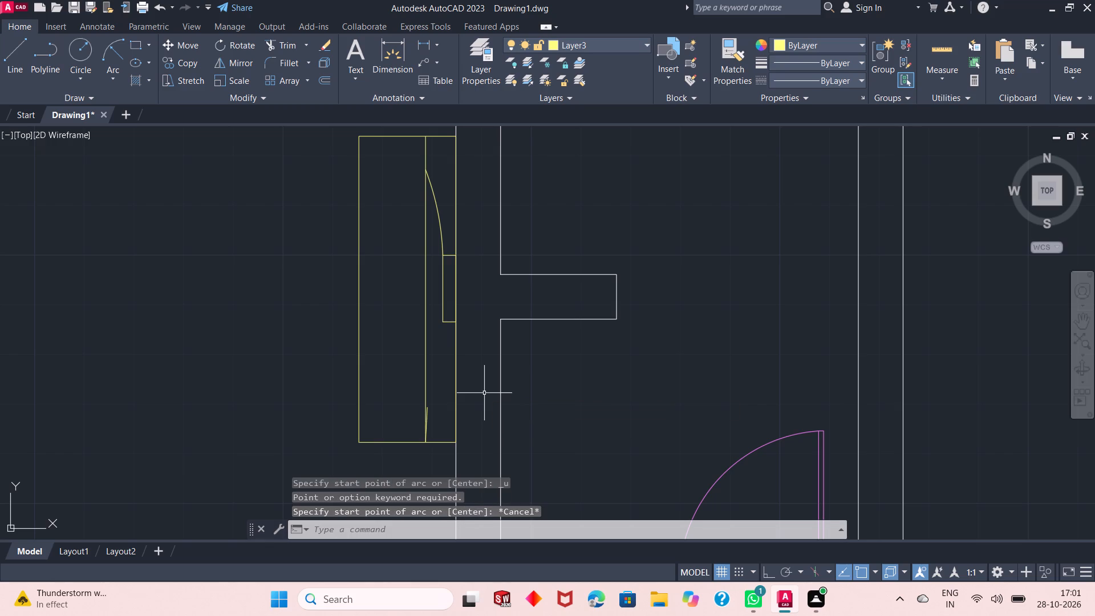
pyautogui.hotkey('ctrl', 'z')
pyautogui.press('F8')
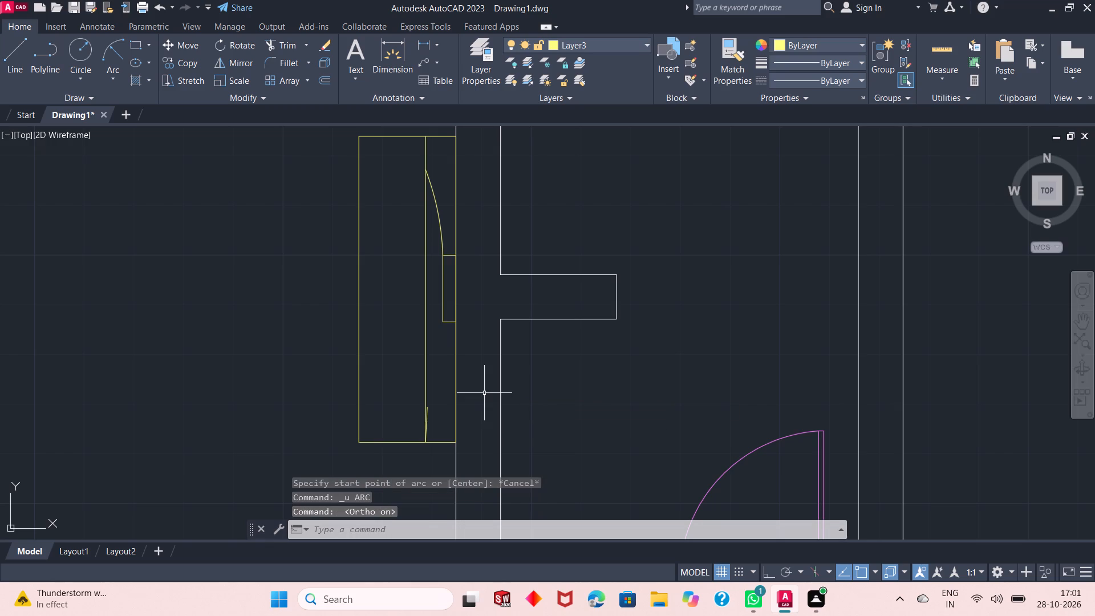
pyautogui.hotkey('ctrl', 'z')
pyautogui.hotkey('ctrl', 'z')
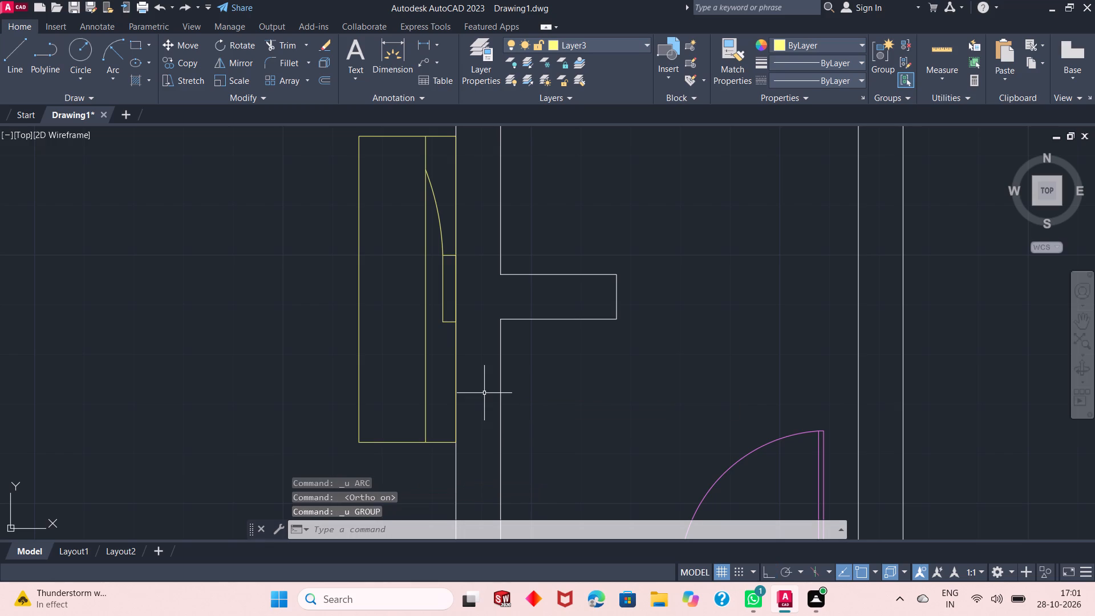
# Turn on Ortho and draw a vertical 7" line northward from the south end of the cabinet's inner line.
pyautogui.press('F8')
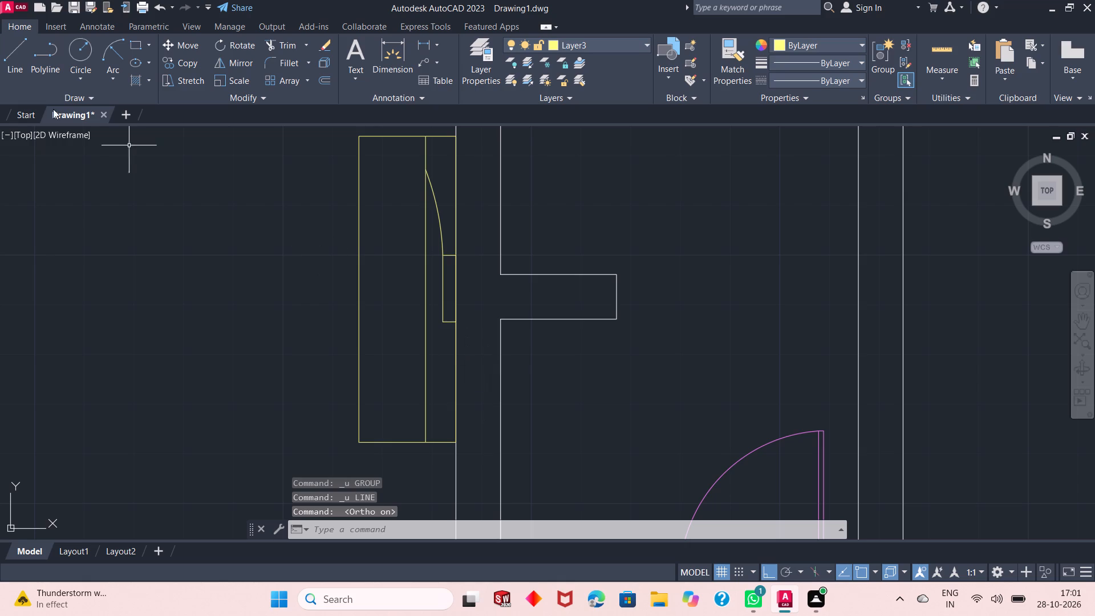
pyautogui.click(2, 50)
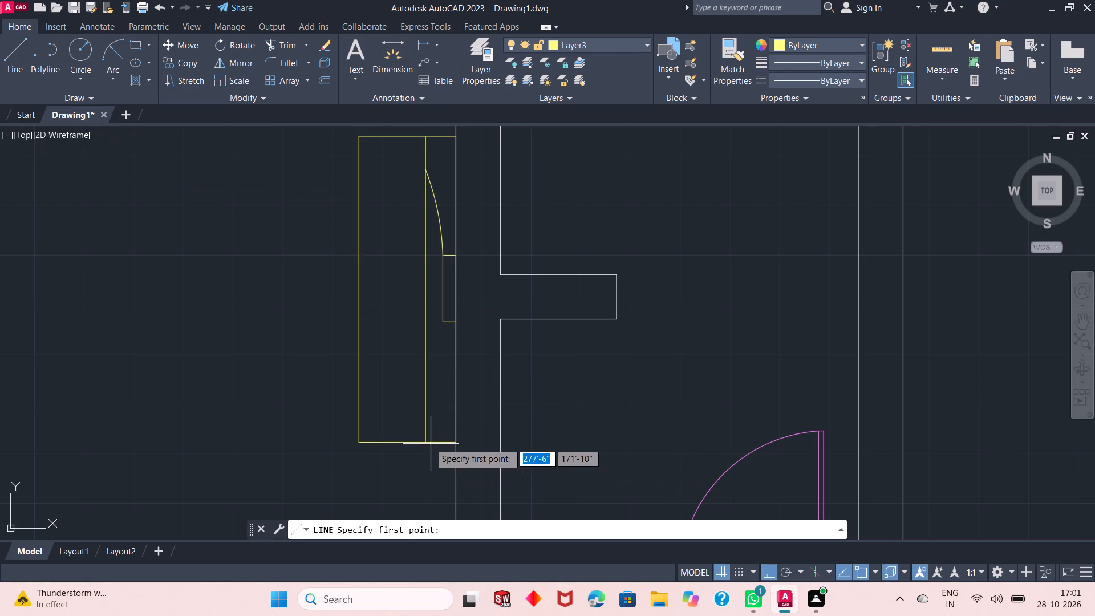
pyautogui.click(429, 443)
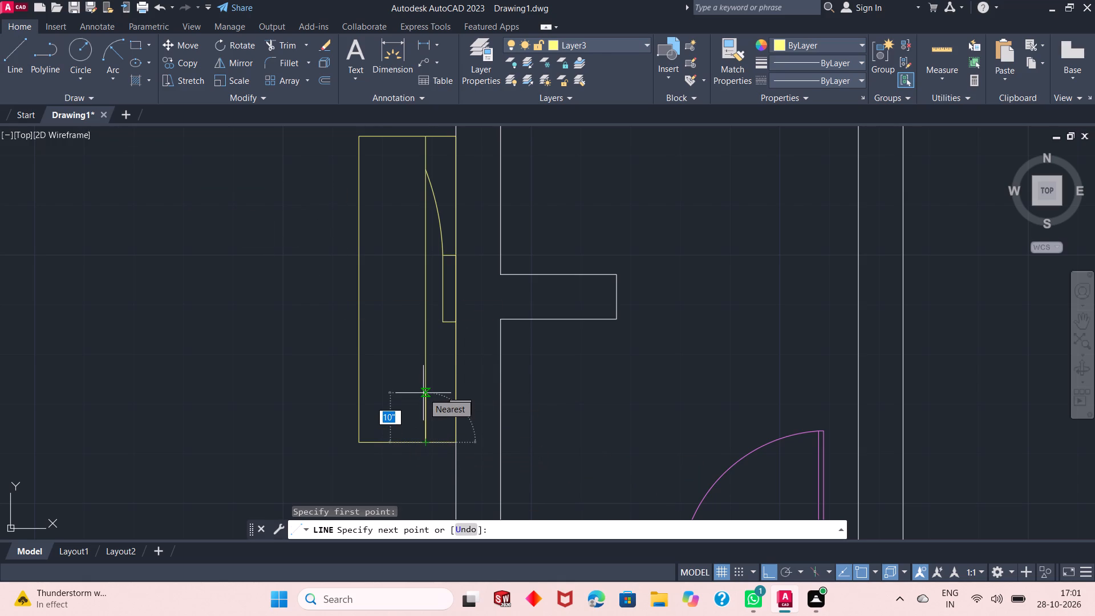
pyautogui.write('7"')
pyautogui.press('Return')
pyautogui.press('Return')
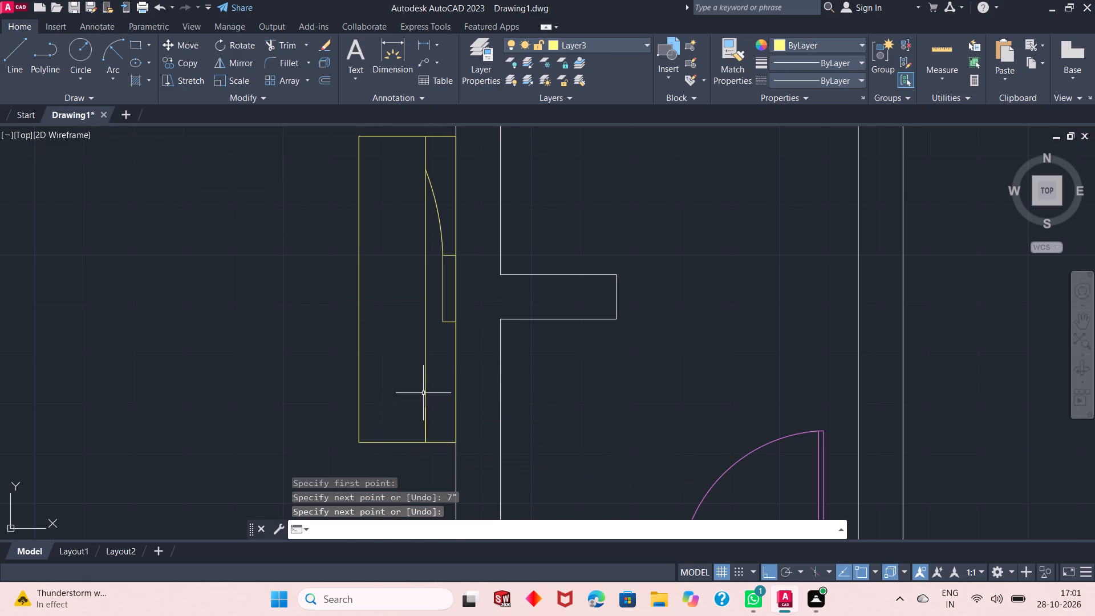
# Draw a start-end-radius arc from the 7" line's north end to the small rectangle's southwest corner, mirroring the north arc's curve.
pyautogui.click(114, 55)
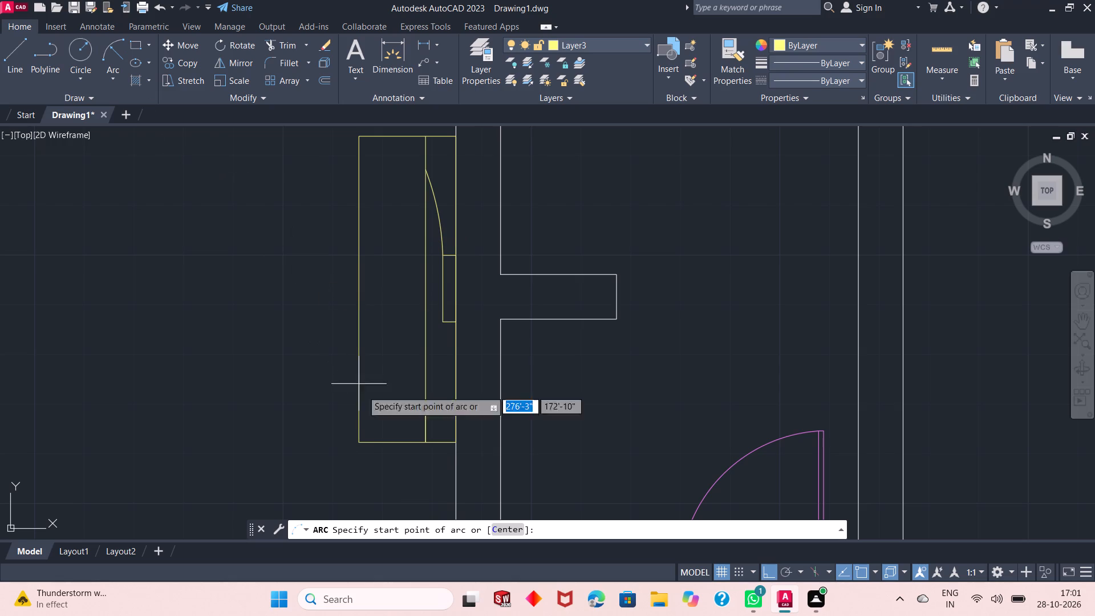
pyautogui.click(428, 403)
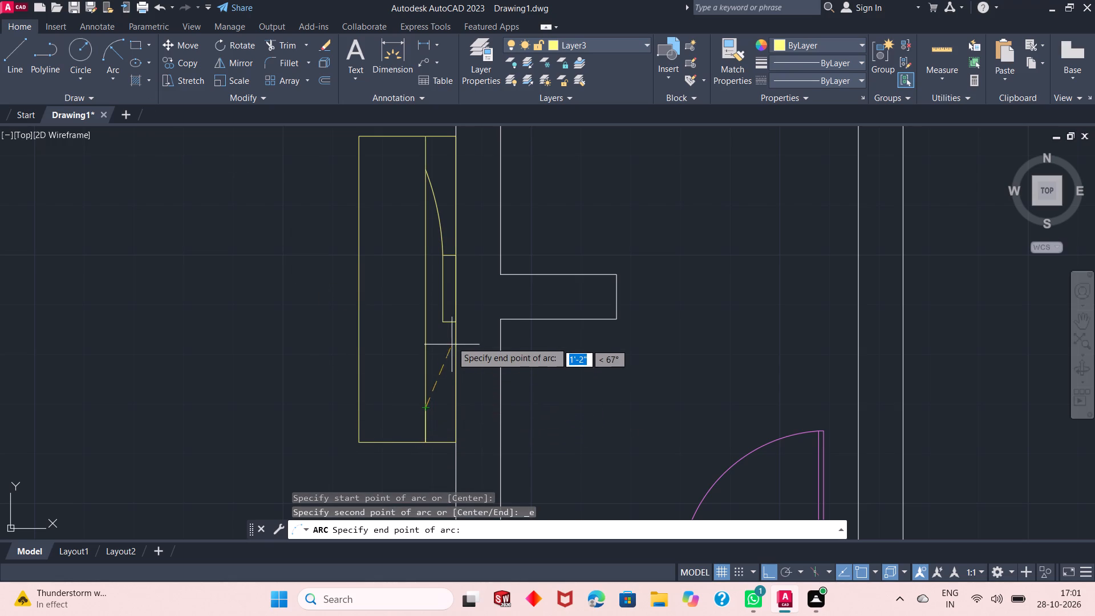
pyautogui.click(442, 319)
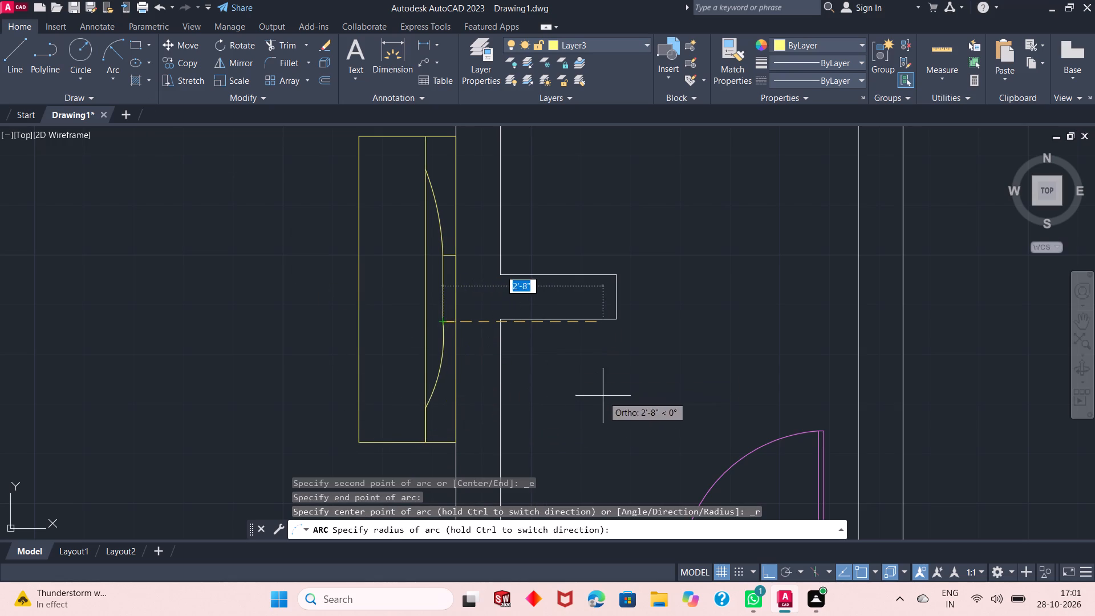
pyautogui.click(701, 392)
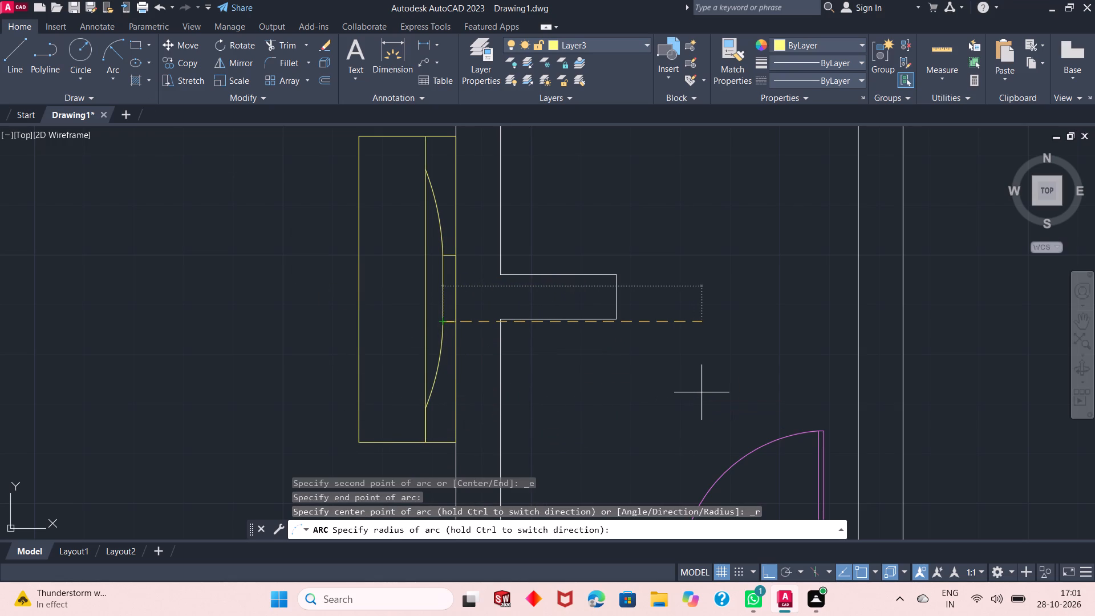
# Trim the north and south ends of the cabinet's inner line where they extend past the two arcs.
pyautogui.click(299, 39)
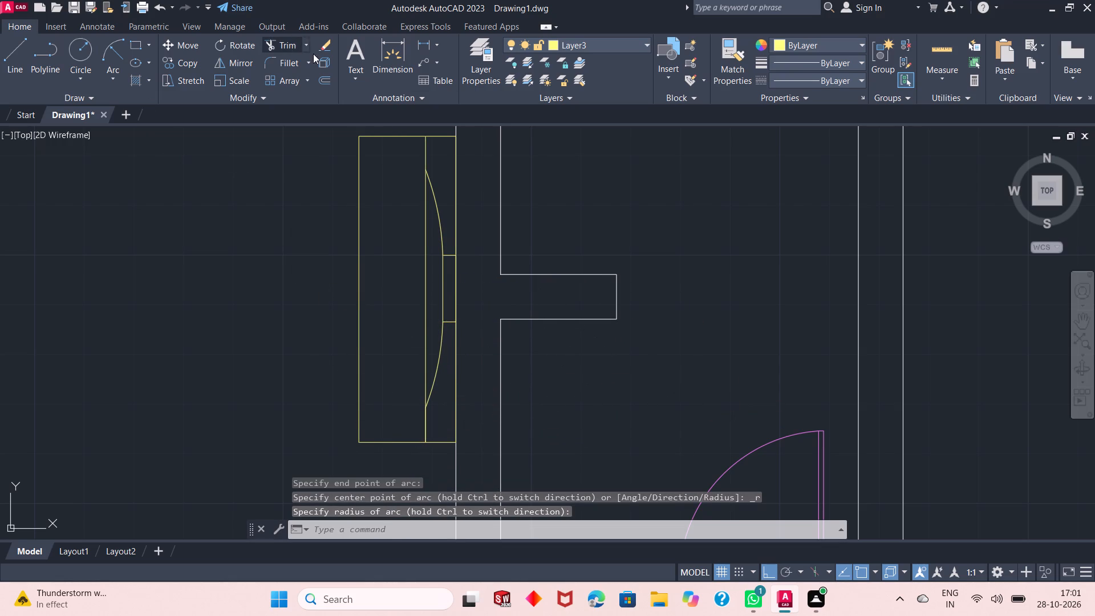
pyautogui.click(445, 158)
pyautogui.click(411, 163)
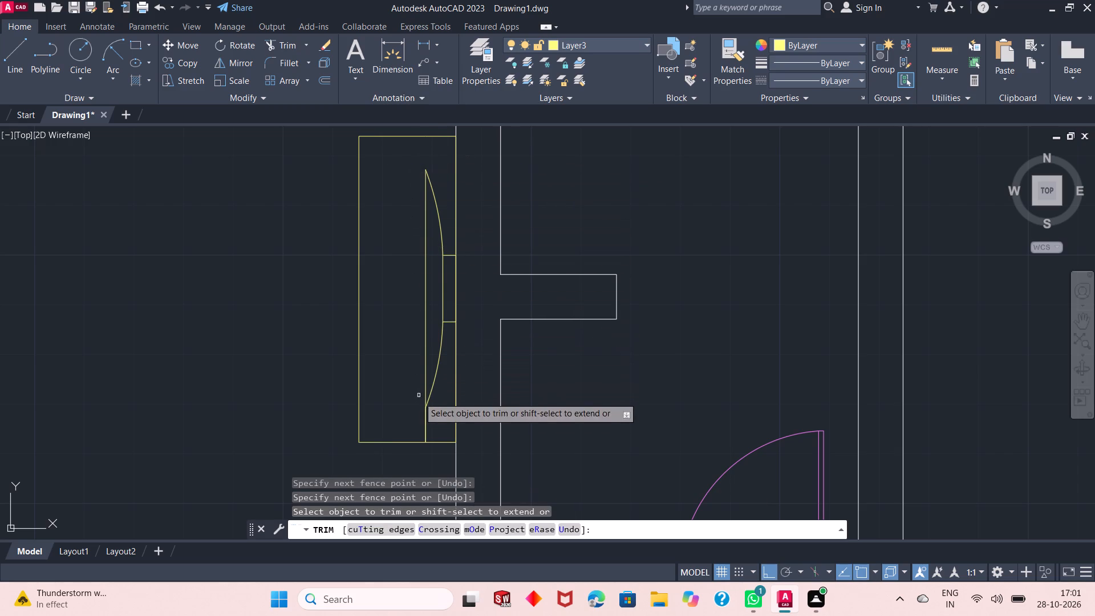
pyautogui.click(422, 419)
pyautogui.click(432, 415)
pyautogui.scroll(-1, 440, 405)
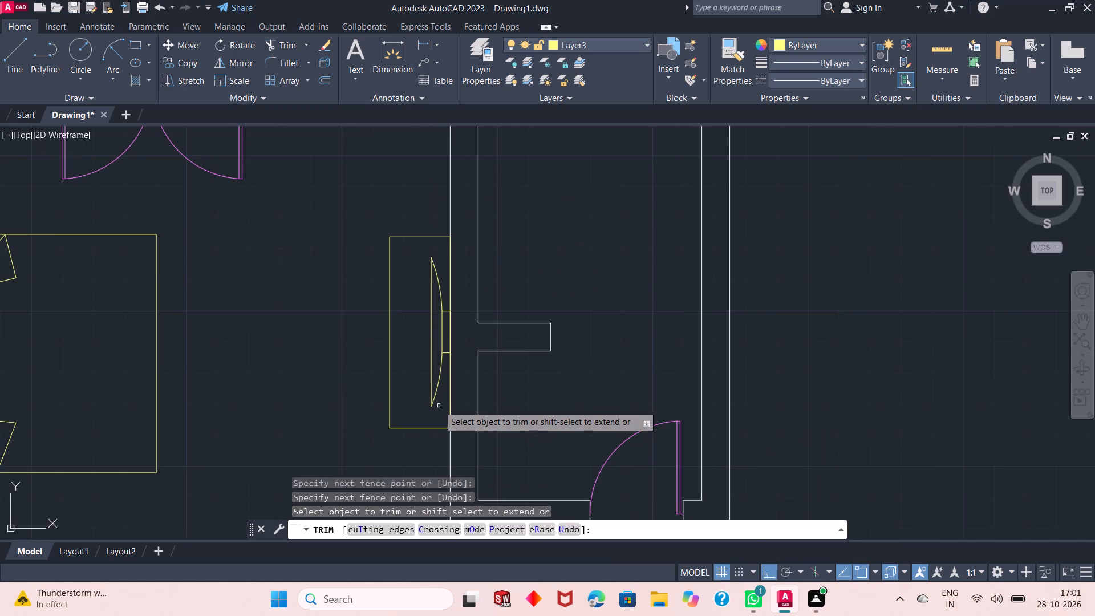
pyautogui.scroll(-1, 439, 406)
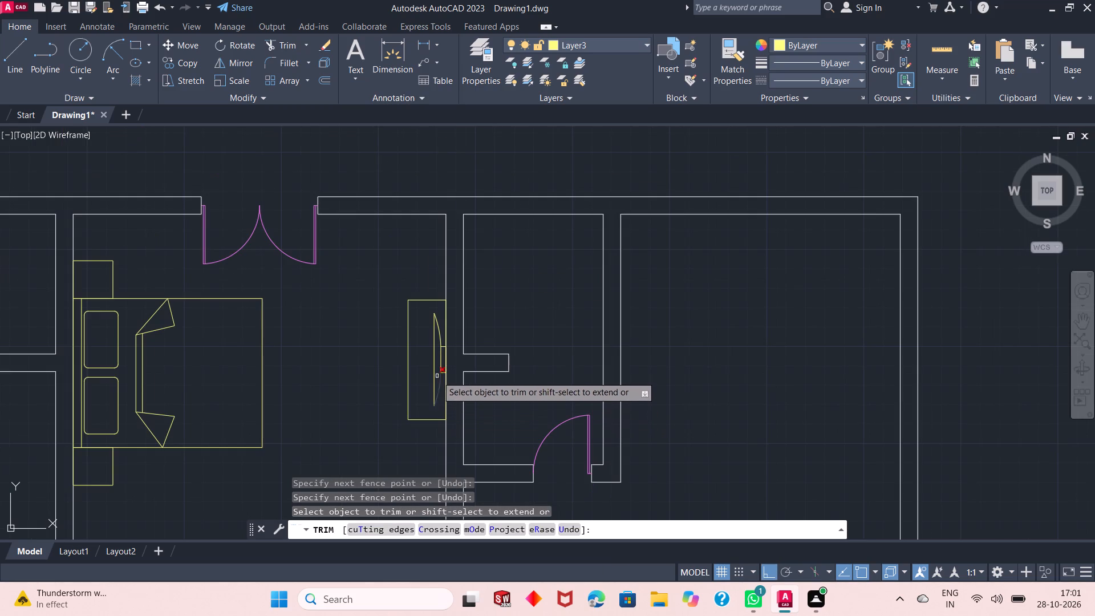
pyautogui.rightClick(352, 306)
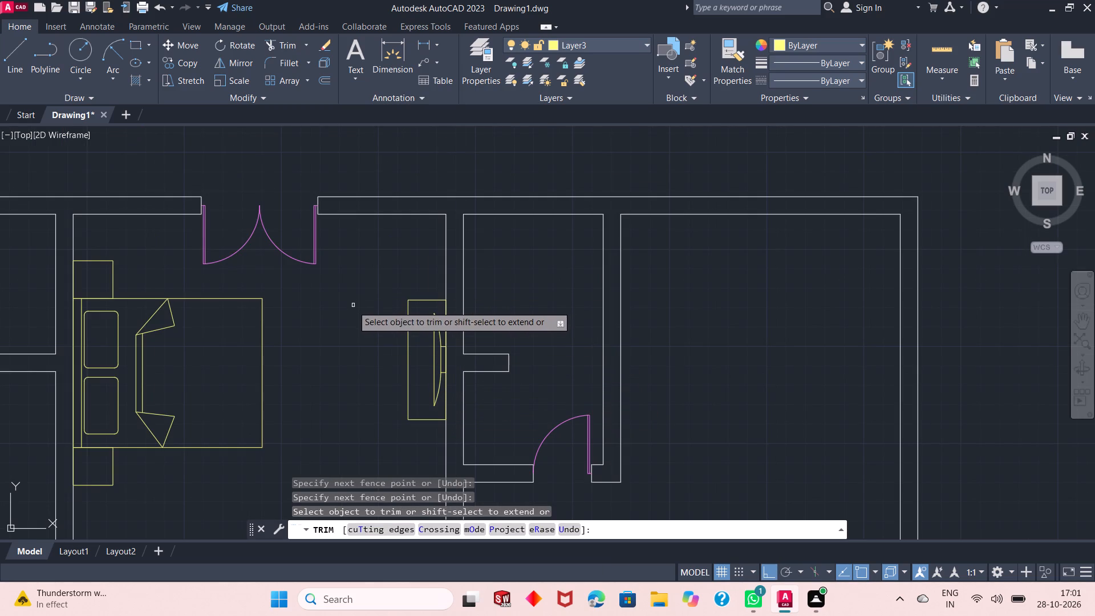
pyautogui.click(365, 313)
# Copy the cabinet's curved fixture, including its small rectangle lines, horizontally east into the northeast room.
pyautogui.scroll(-1, 429, 376)
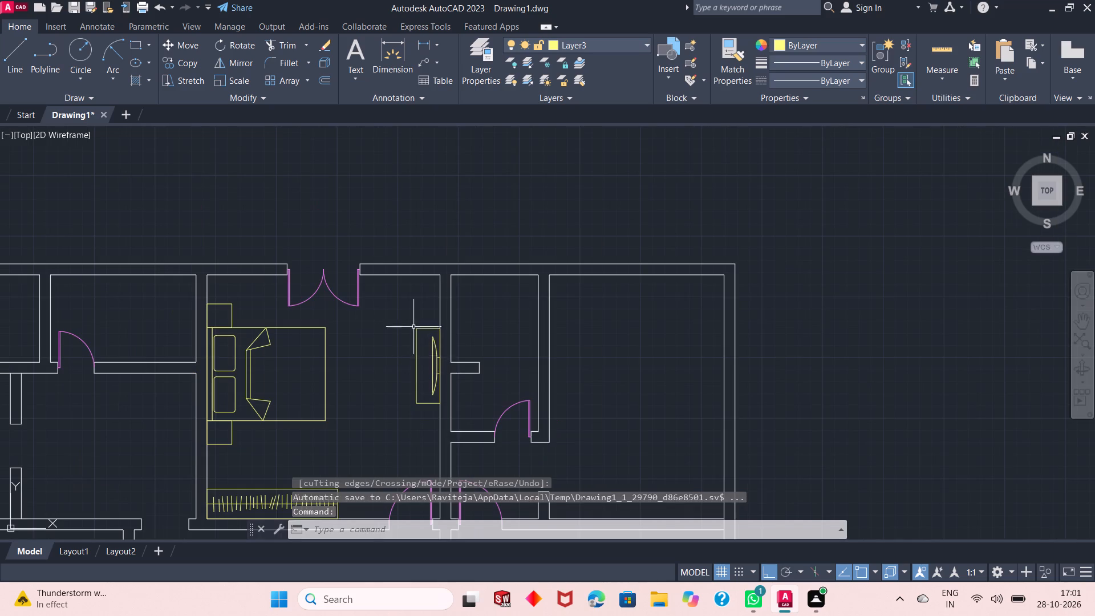
pyautogui.scroll(-1, 403, 311)
pyautogui.scroll(3, 456, 385)
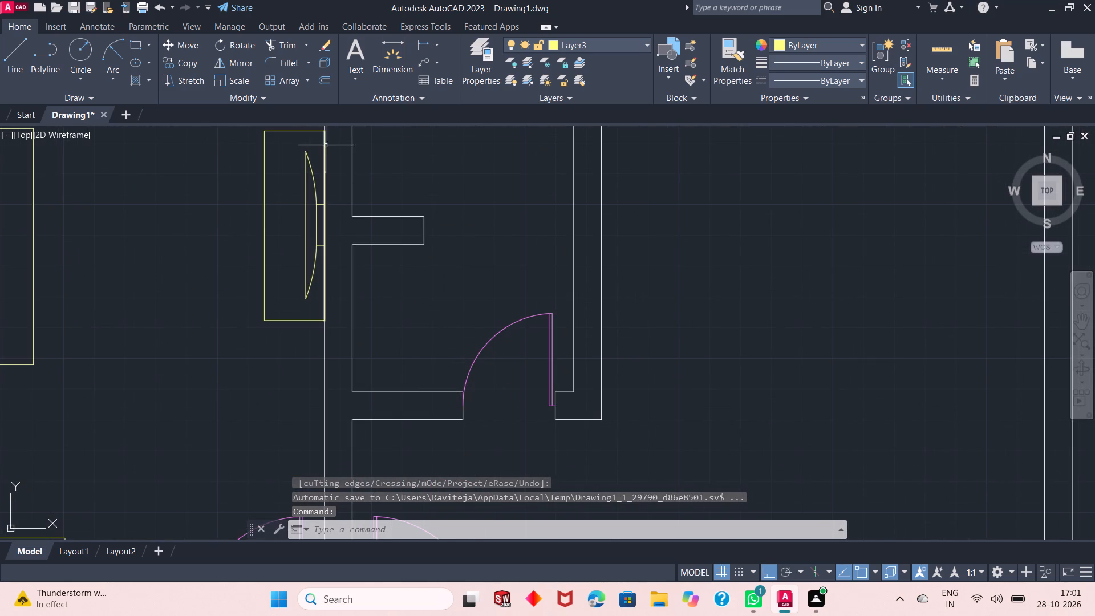
pyautogui.click(320, 159)
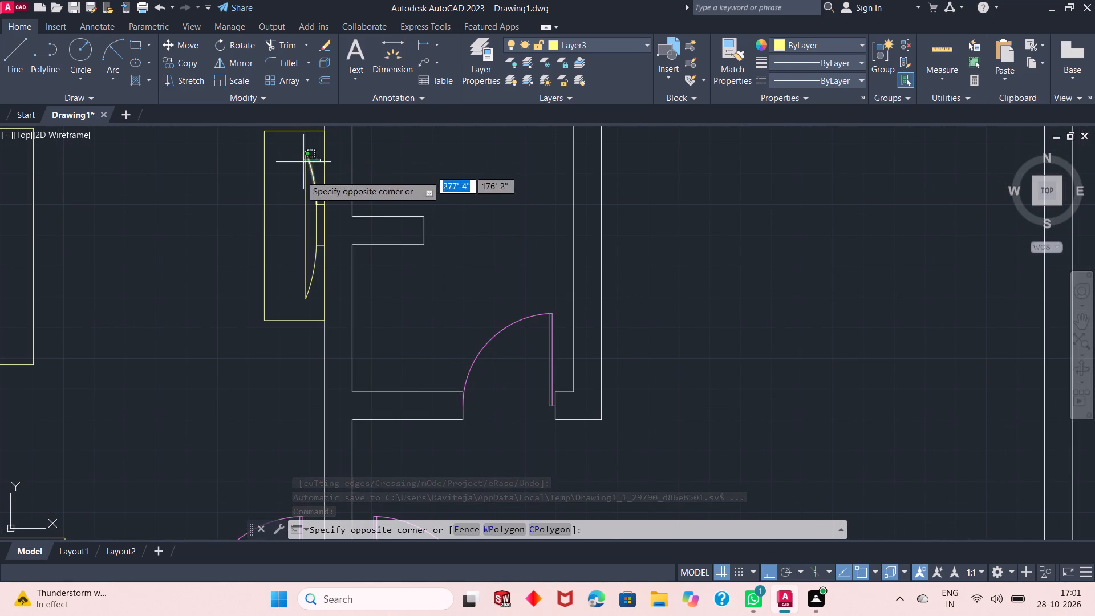
pyautogui.click(279, 289)
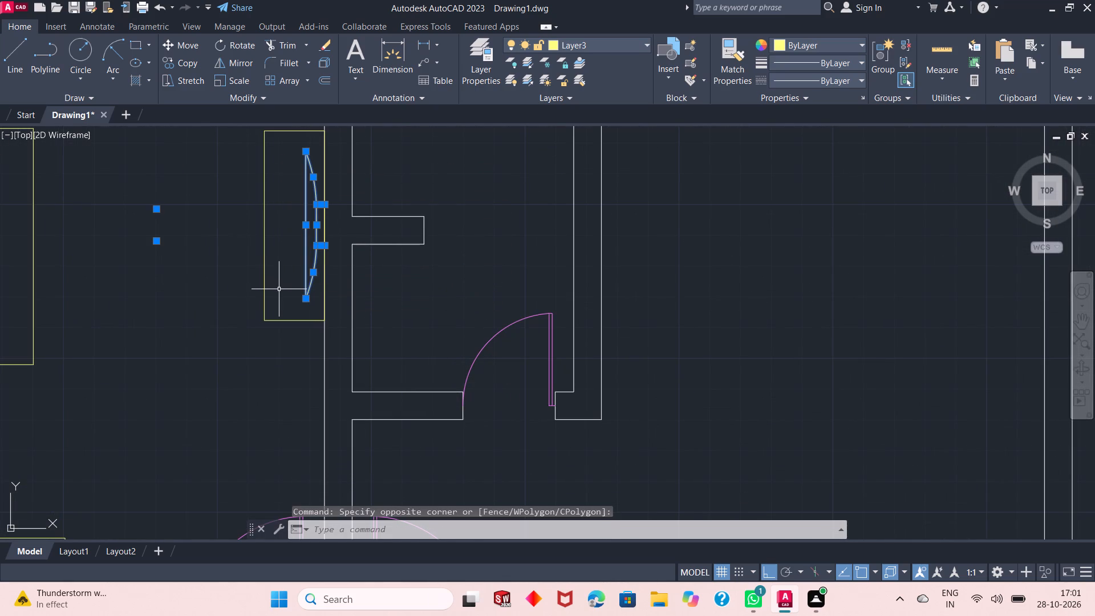
pyautogui.click(194, 68)
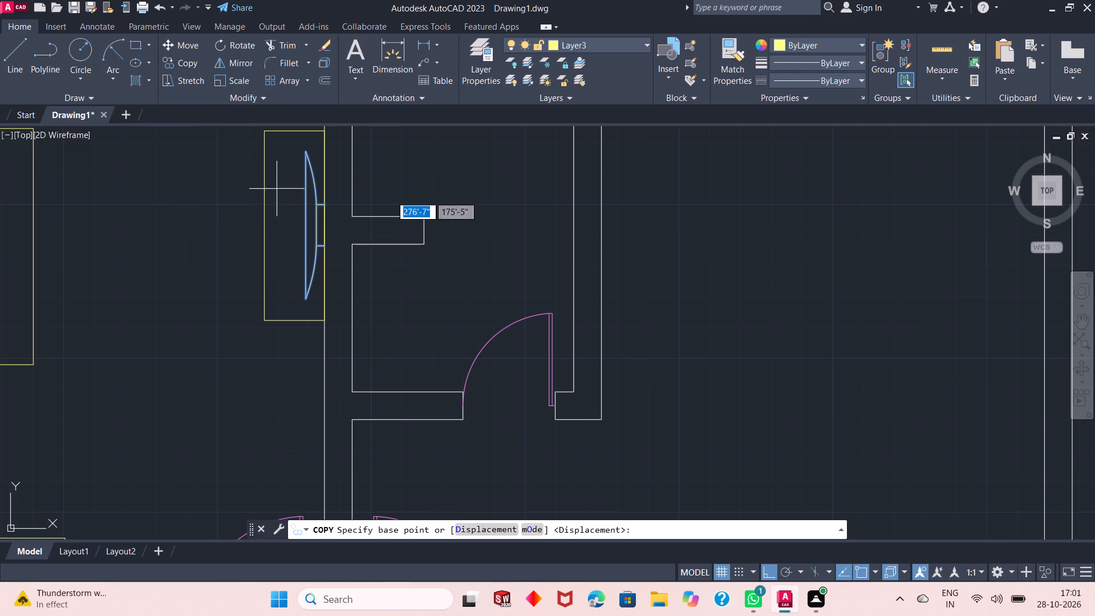
pyautogui.click(301, 229)
pyautogui.click(670, 199)
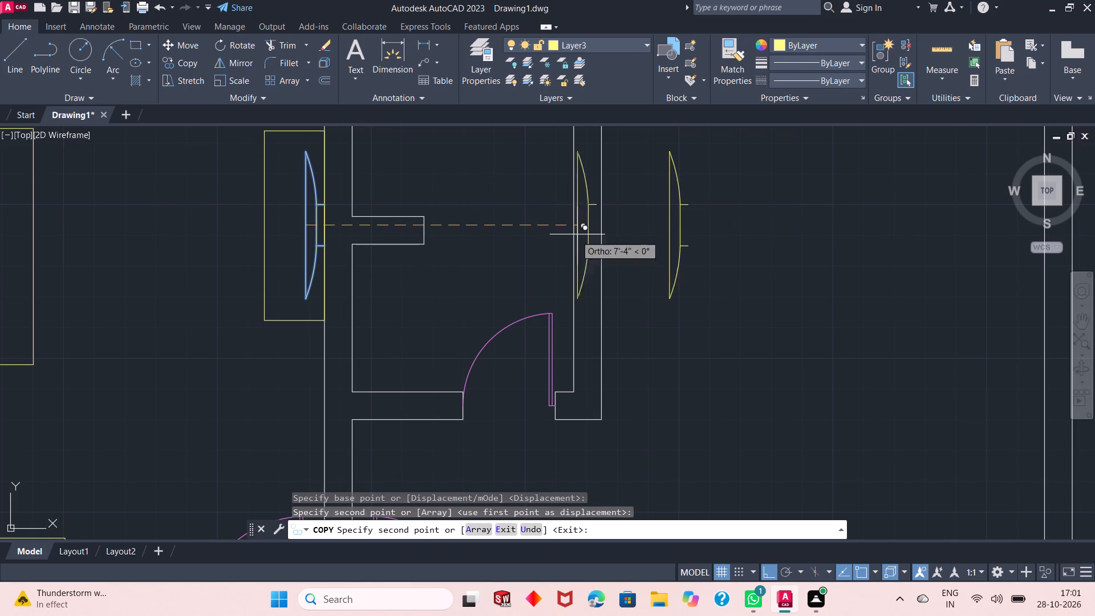
pyautogui.rightClick(473, 277)
pyautogui.click(496, 281)
# Rotate the copied curved fixture in the northeast room by 180° so its flat side faces east.
pyautogui.scroll(-1, 346, 351)
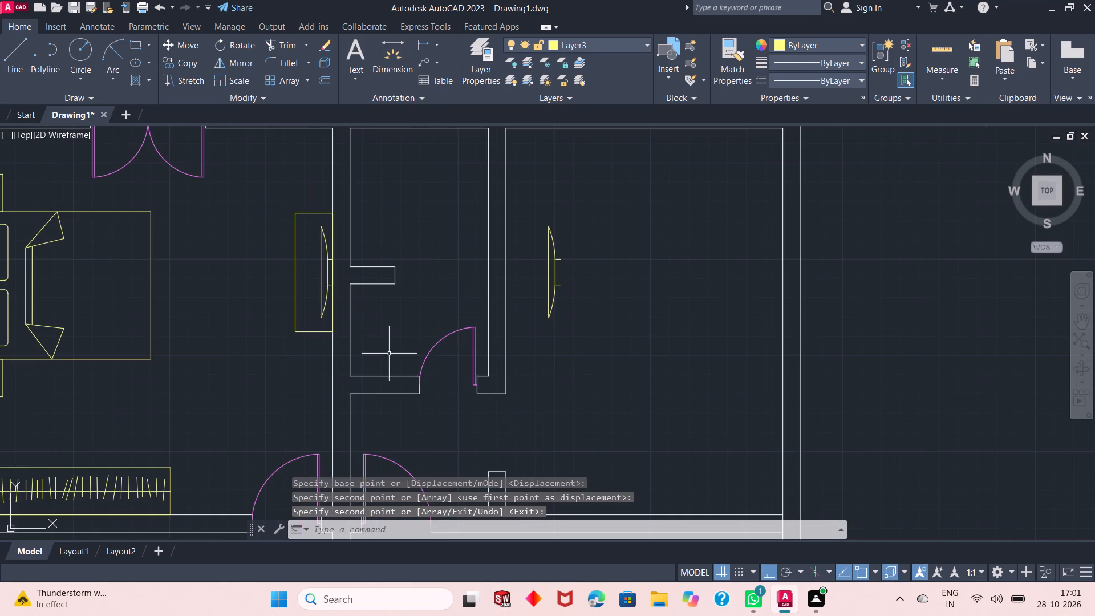
pyautogui.scroll(-1, 359, 375)
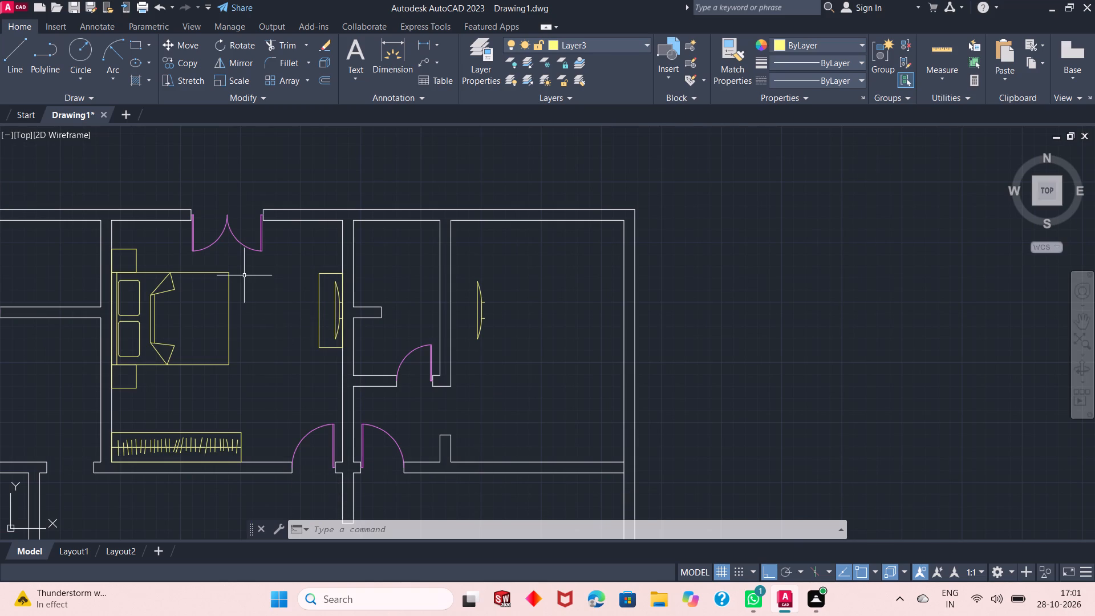
pyautogui.click(510, 265)
pyautogui.click(452, 357)
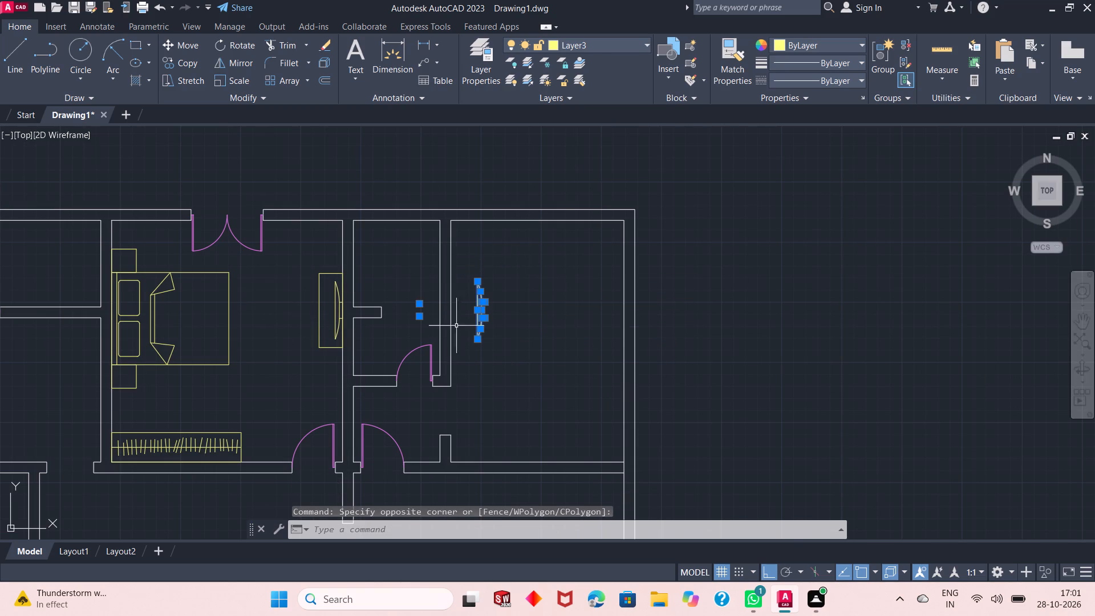
pyautogui.click(217, 46)
pyautogui.click(483, 305)
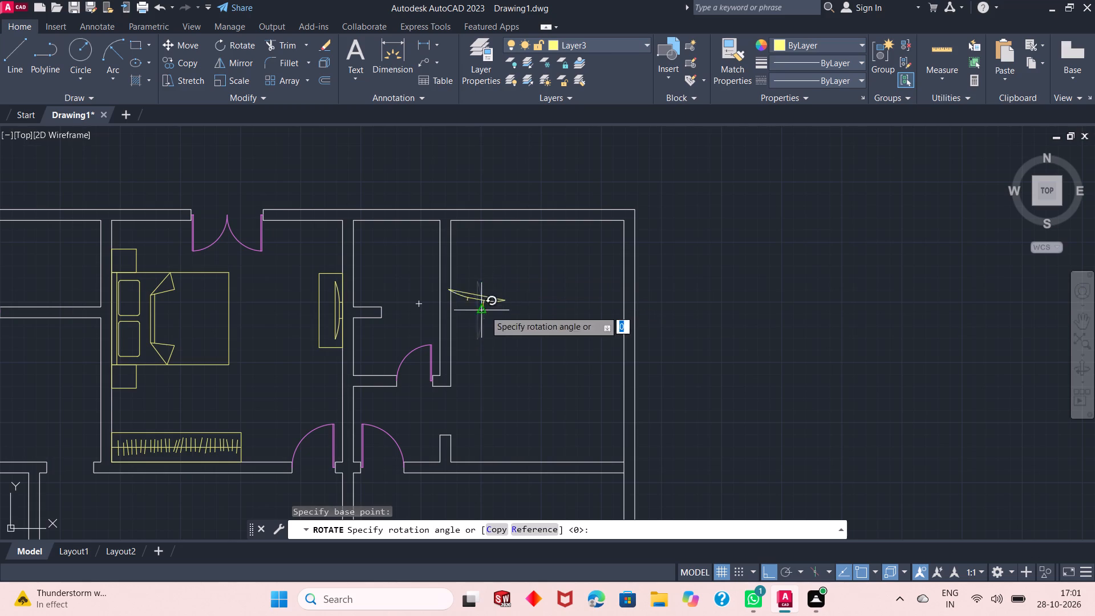
pyautogui.click(394, 328)
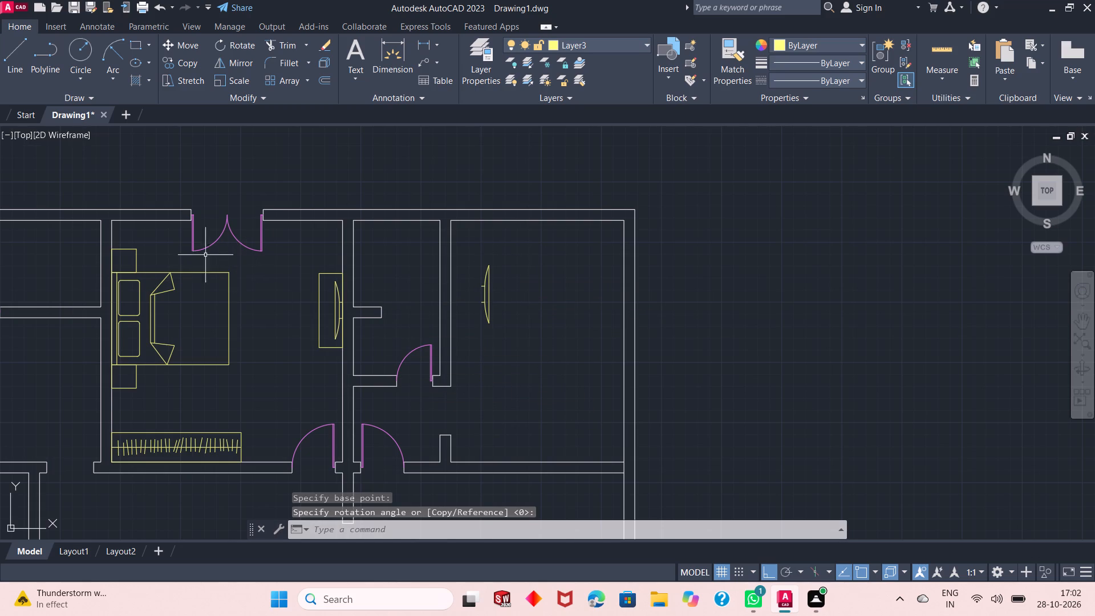
# Copy the bed with its pillows, blanket and both bedside tables horizontally to the empty area east of the house.
pyautogui.click(246, 265)
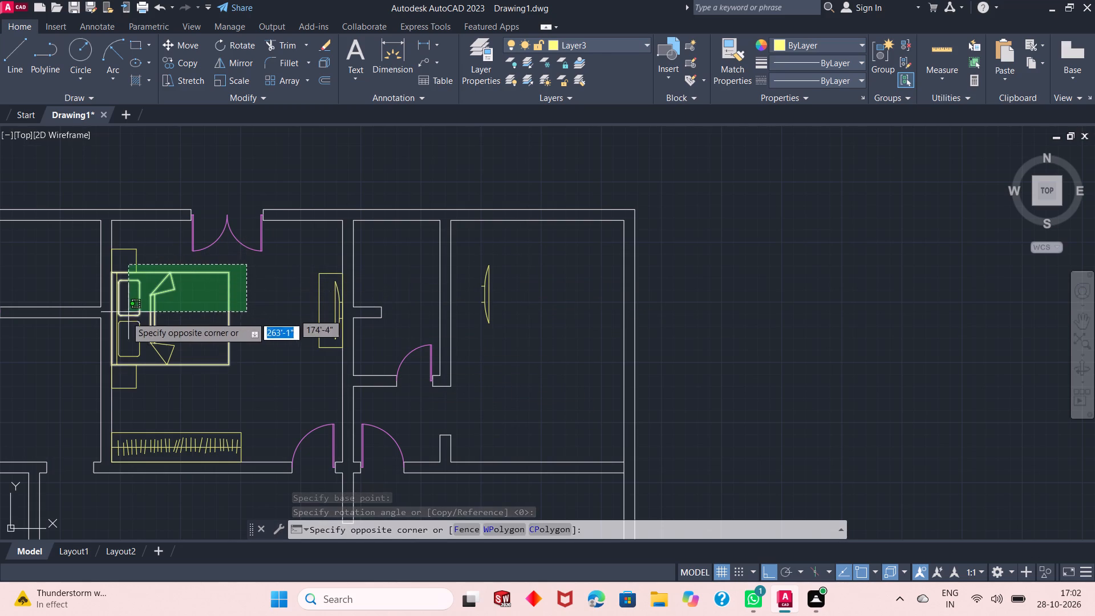
pyautogui.click(115, 388)
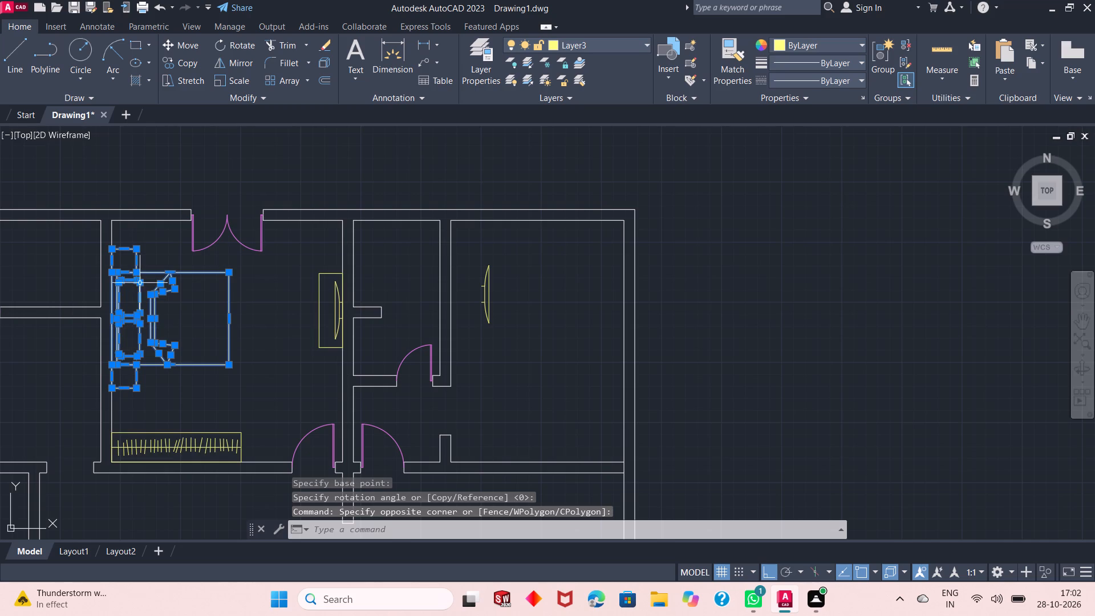
pyautogui.scroll(2, 121, 304)
pyautogui.scroll(-1, 136, 290)
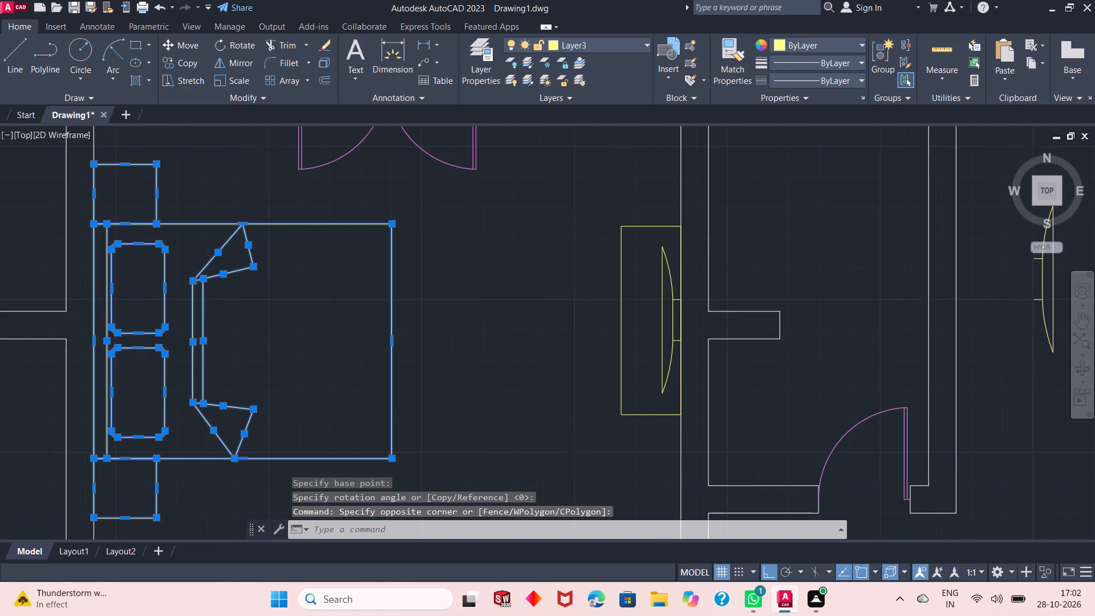
pyautogui.scroll(-1, 136, 290)
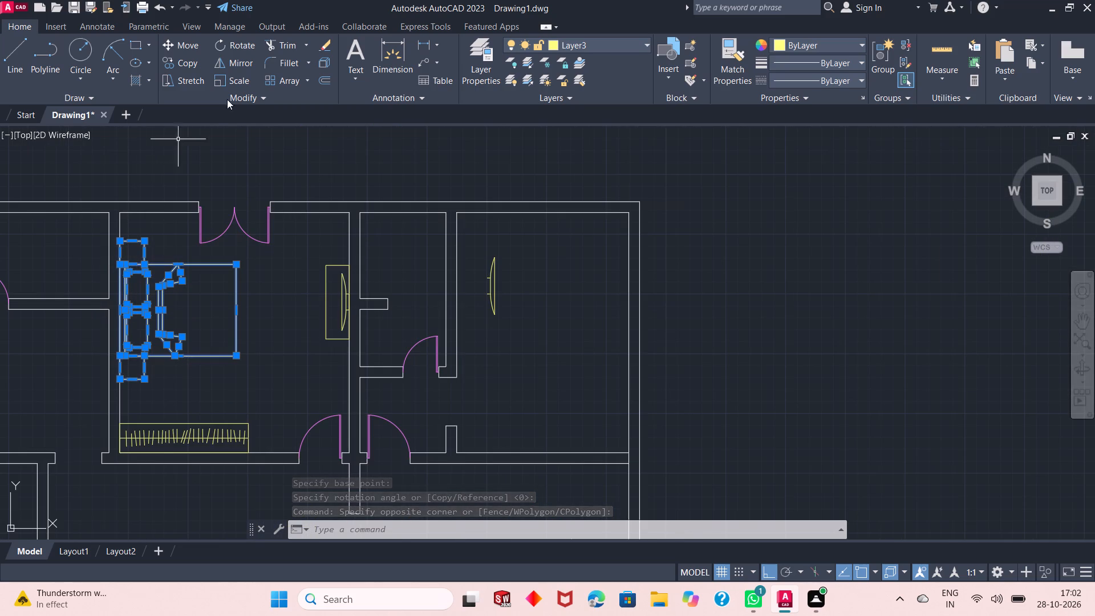
pyautogui.click(179, 59)
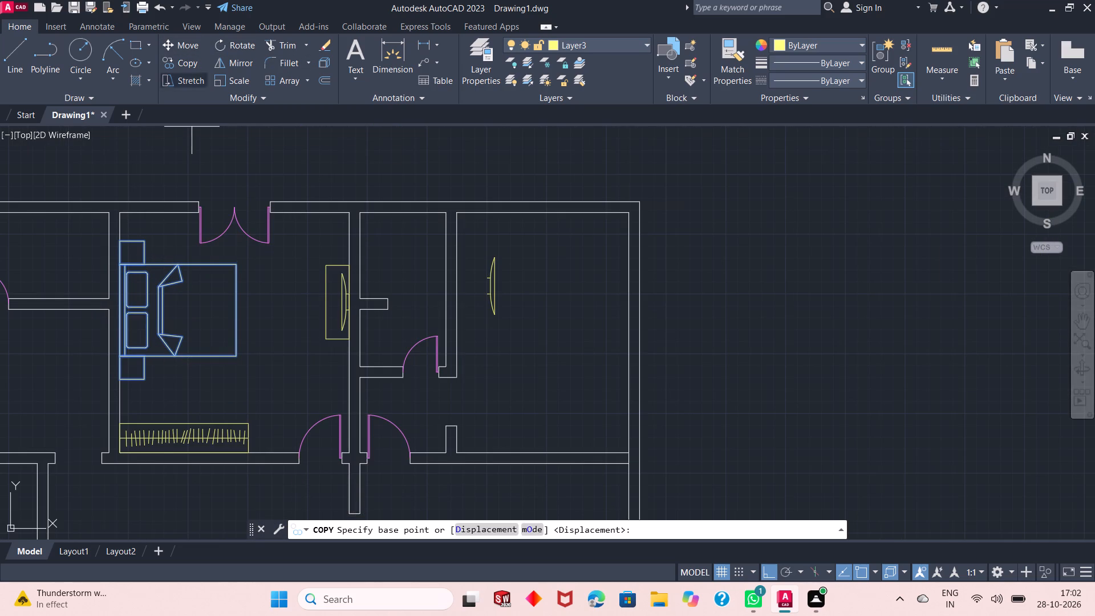
pyautogui.click(230, 267)
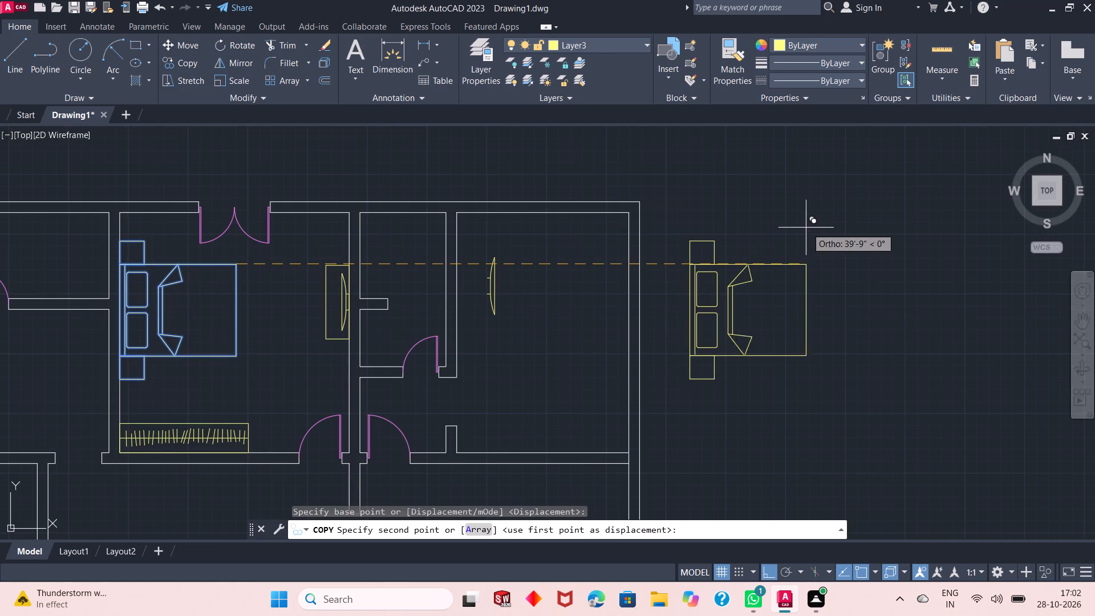
pyautogui.click(845, 220)
pyautogui.rightClick(845, 220)
pyautogui.click(857, 225)
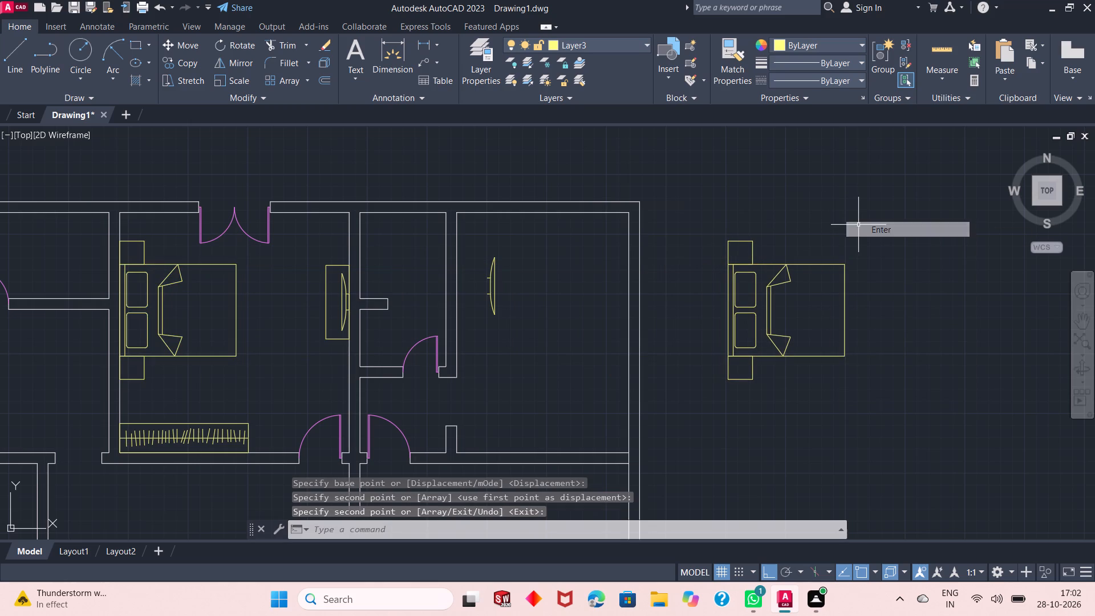
# Rotate the copied bed set east of the house by 180° about the bed's southeast corner.
pyautogui.click(854, 228)
pyautogui.click(656, 406)
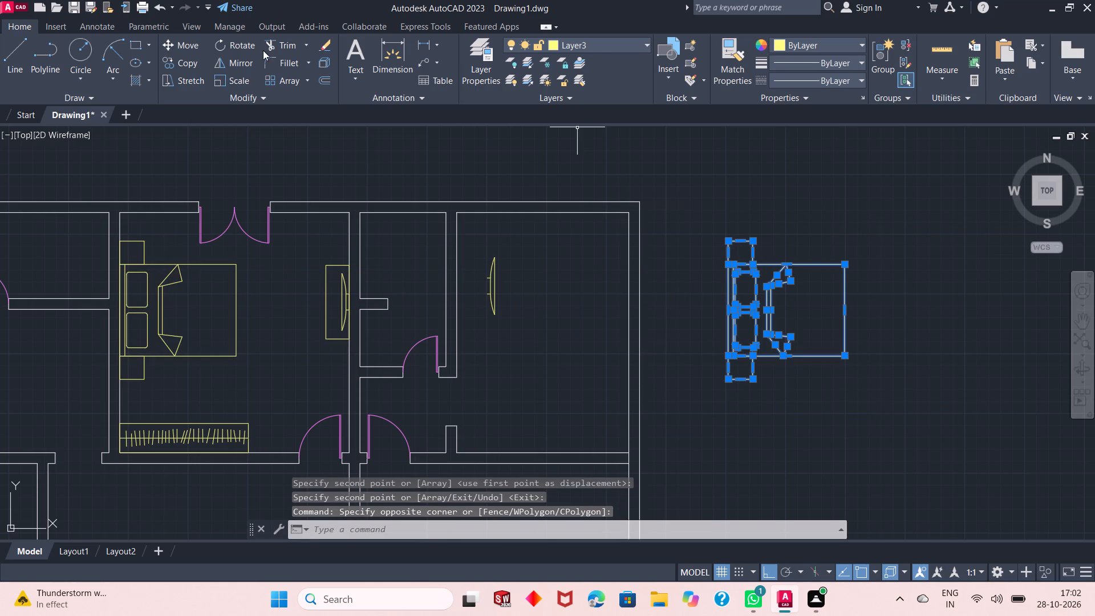
pyautogui.click(243, 45)
pyautogui.click(846, 352)
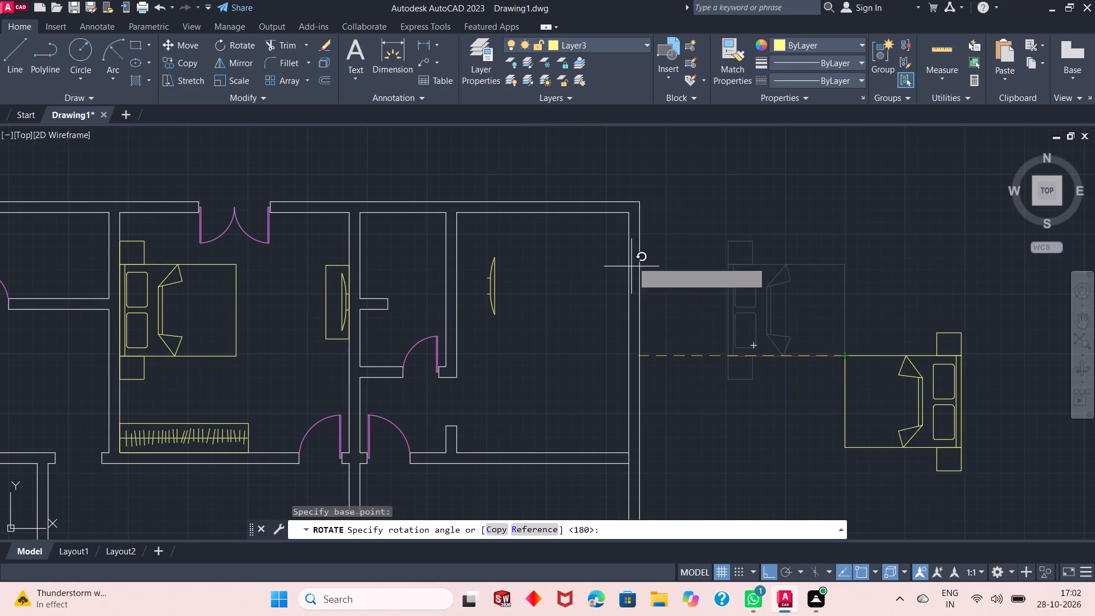
pyautogui.click(713, 355)
# Select the rotated curved fixture in the northeast room and turn off Ortho.
pyautogui.click(520, 254)
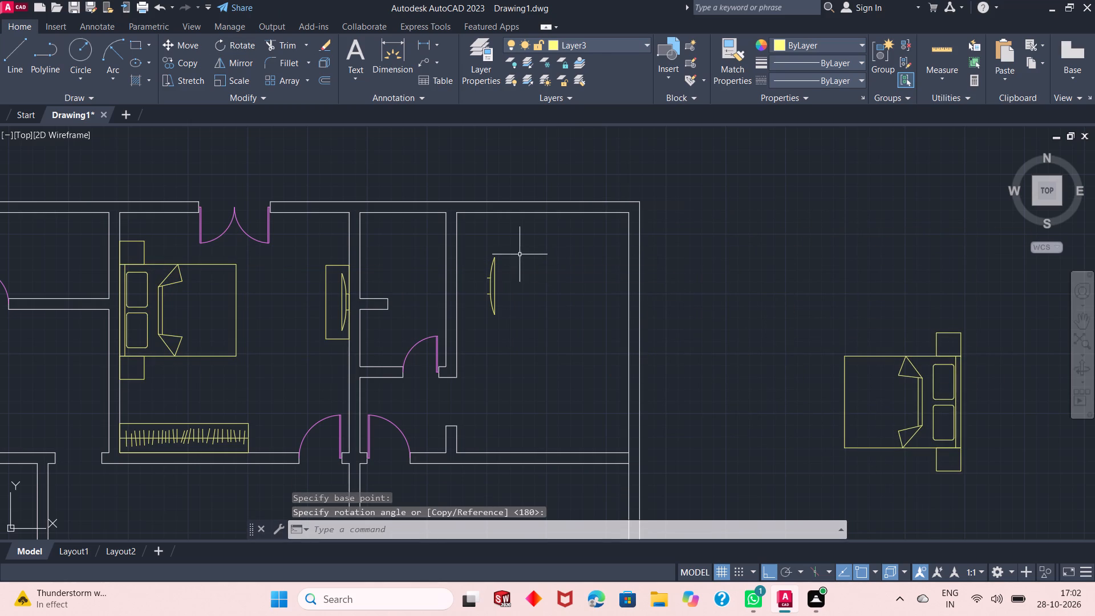
pyautogui.click(482, 323)
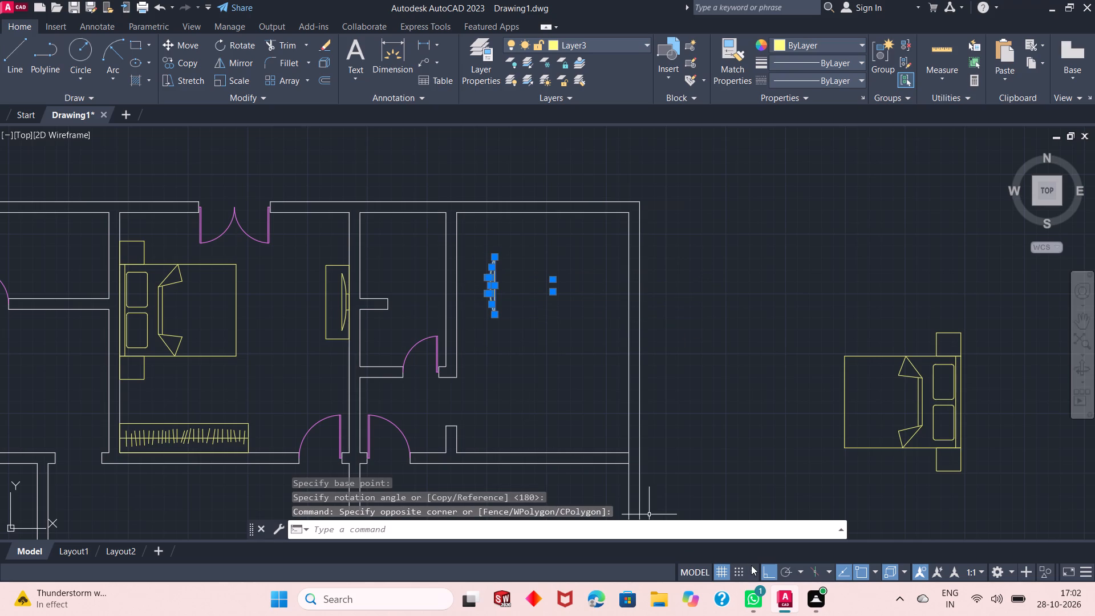
pyautogui.click(771, 569)
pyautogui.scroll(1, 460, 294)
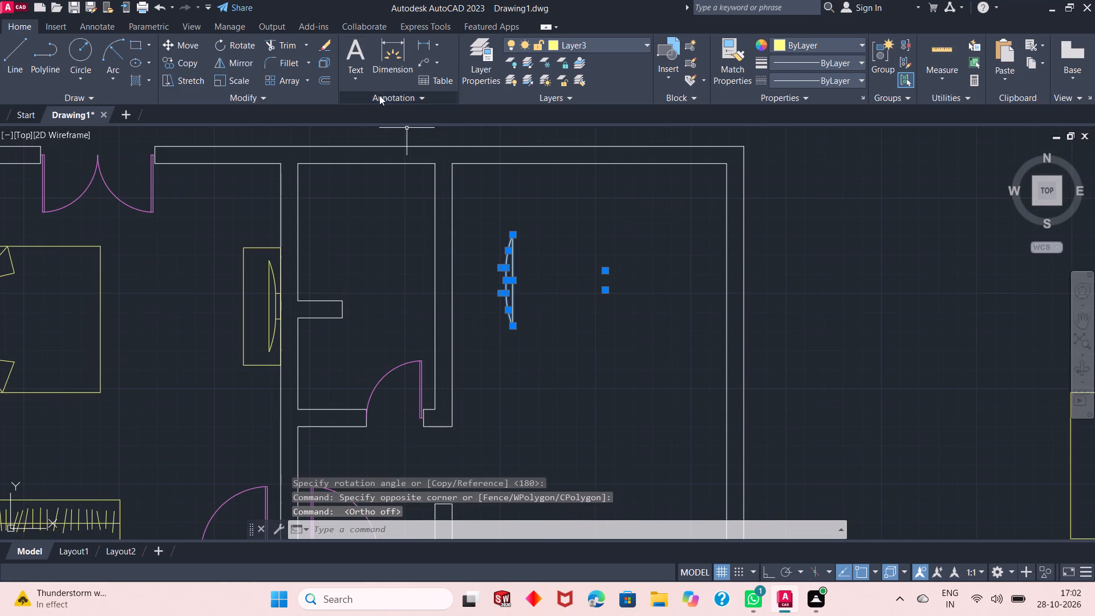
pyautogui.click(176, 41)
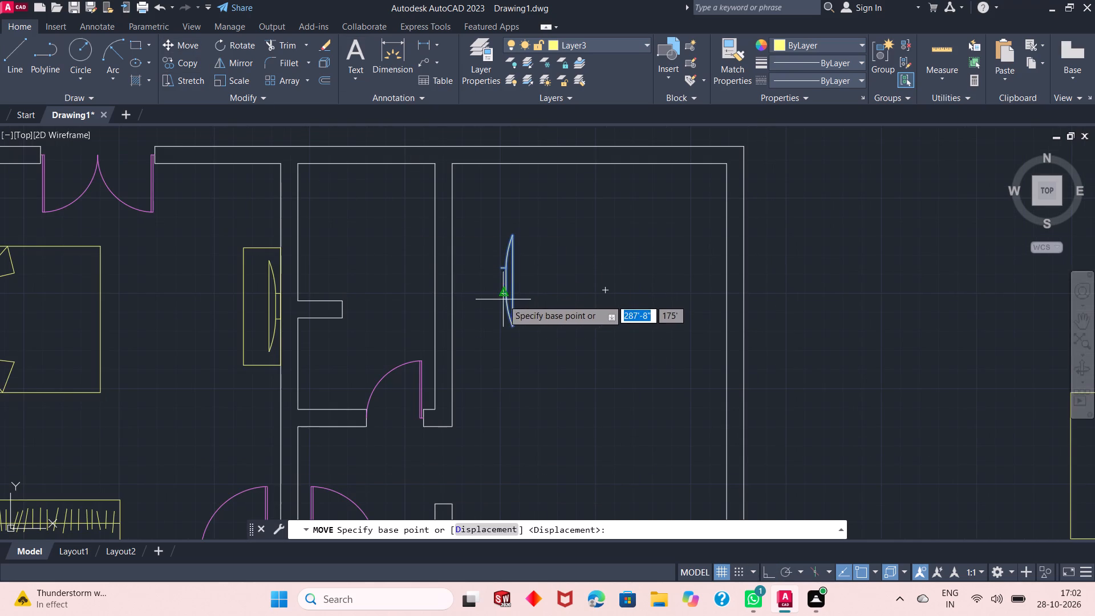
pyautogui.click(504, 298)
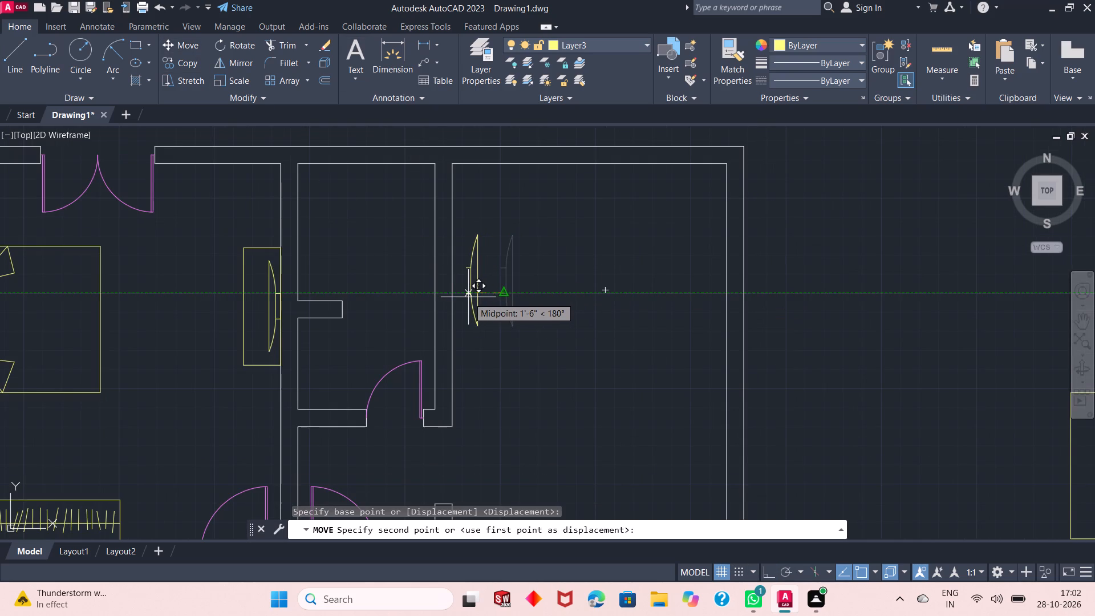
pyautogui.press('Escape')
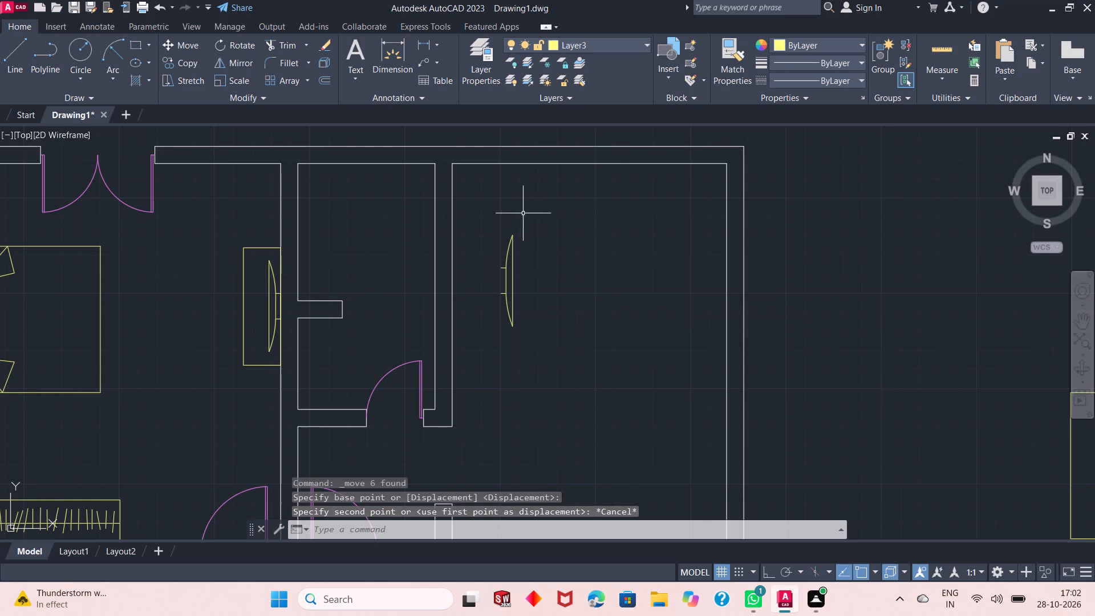
# Move the rotated curved fixture in the northeast room so its base sits against the room's west wall.
pyautogui.click(544, 201)
pyautogui.click(455, 368)
pyautogui.click(176, 46)
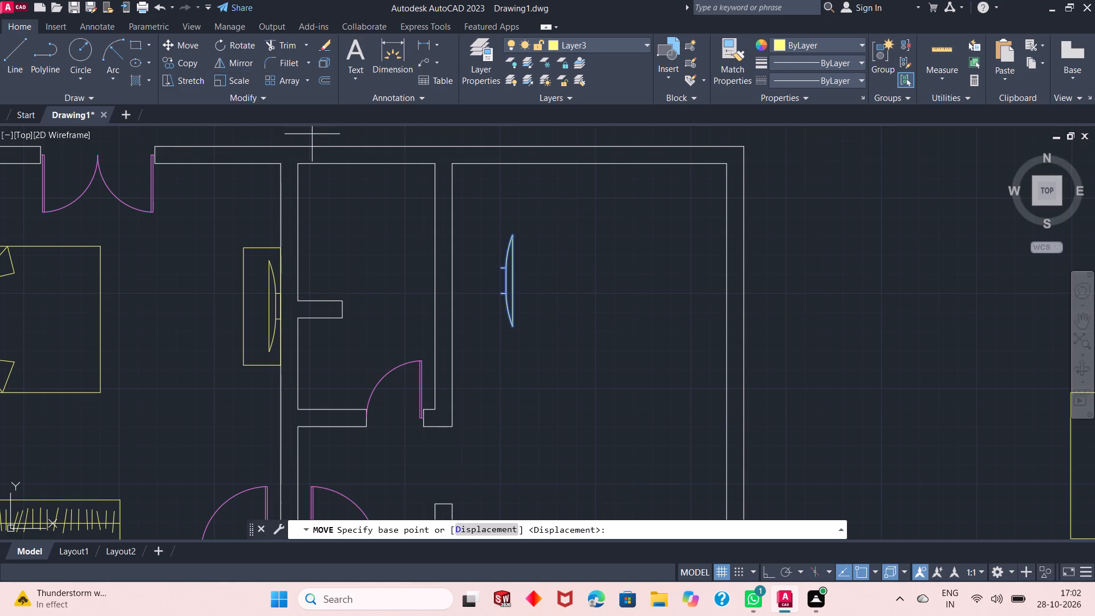
pyautogui.scroll(3, 497, 294)
pyautogui.click(498, 292)
pyautogui.scroll(-2, 398, 318)
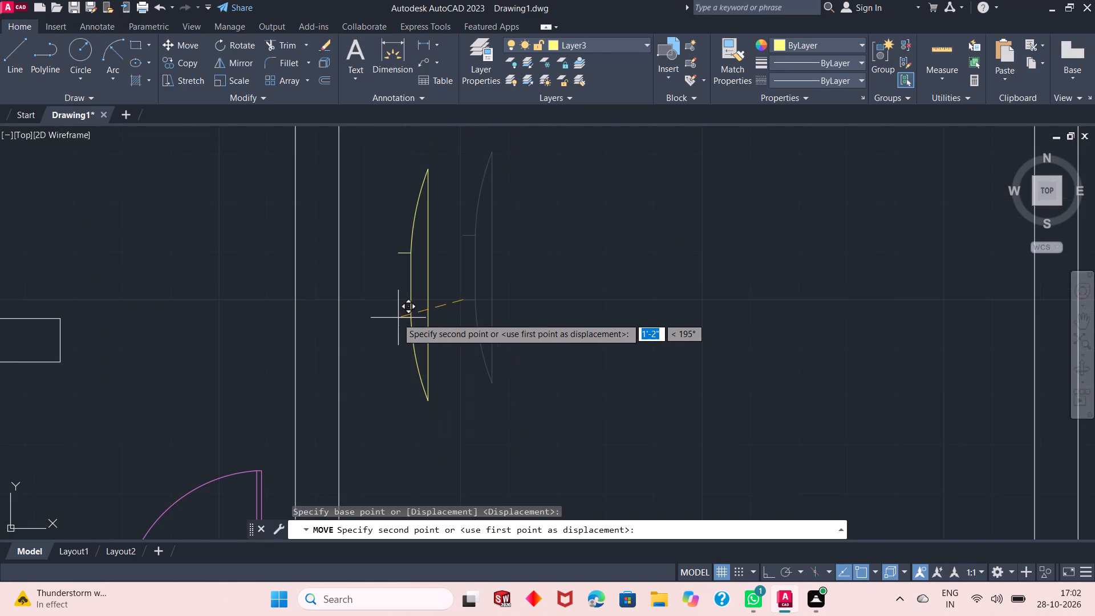
pyautogui.scroll(-1, 397, 318)
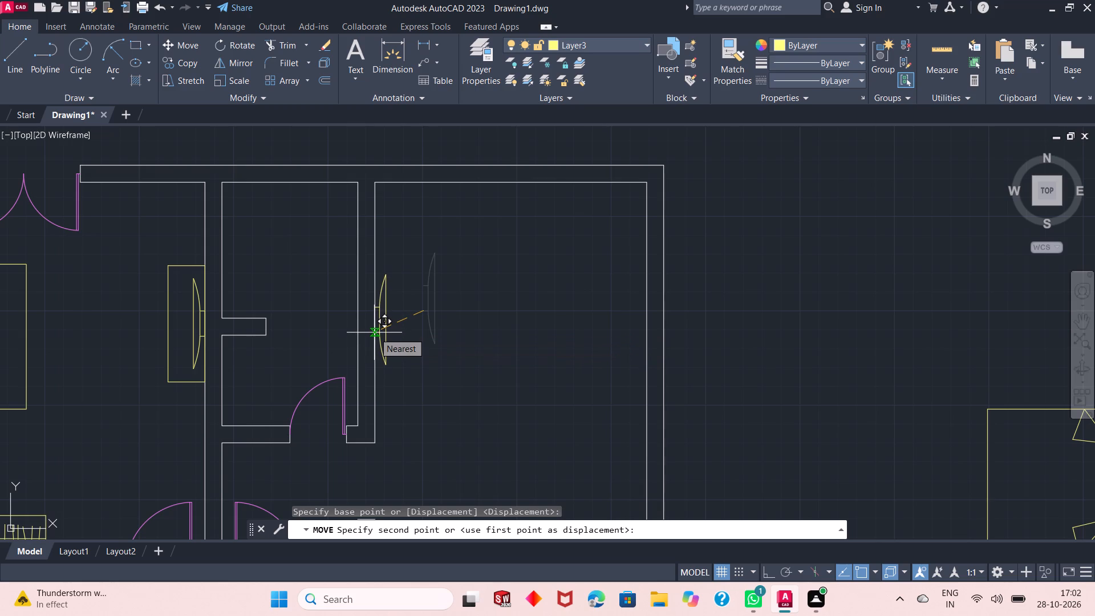
pyautogui.click(374, 333)
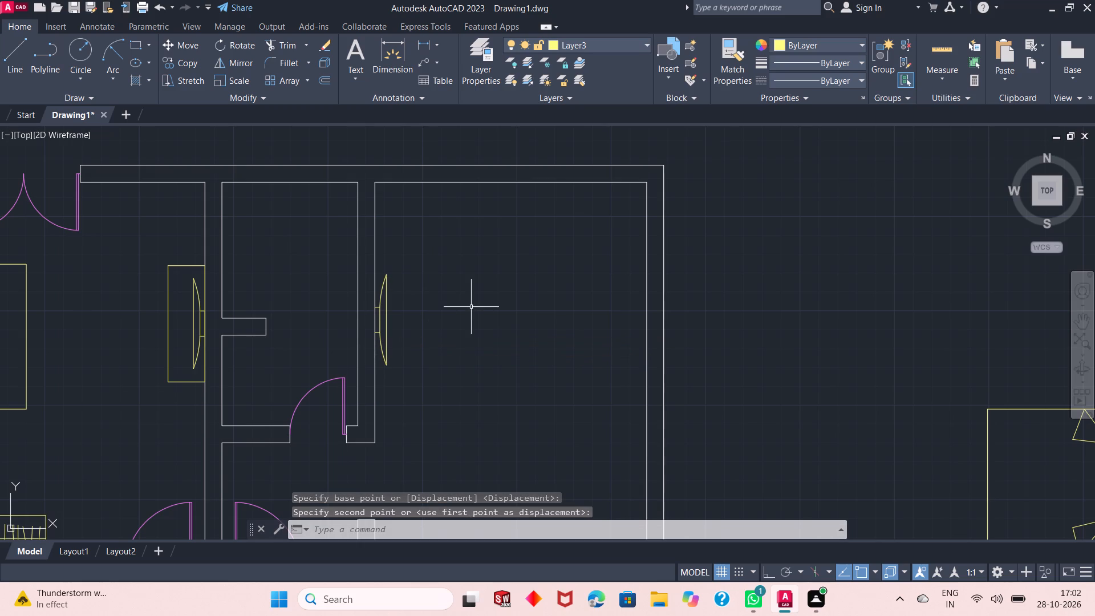
# Move the rotated bed set from outside the house into the northeast room, with its headboard side against the east wall.
pyautogui.scroll(-2, 330, 331)
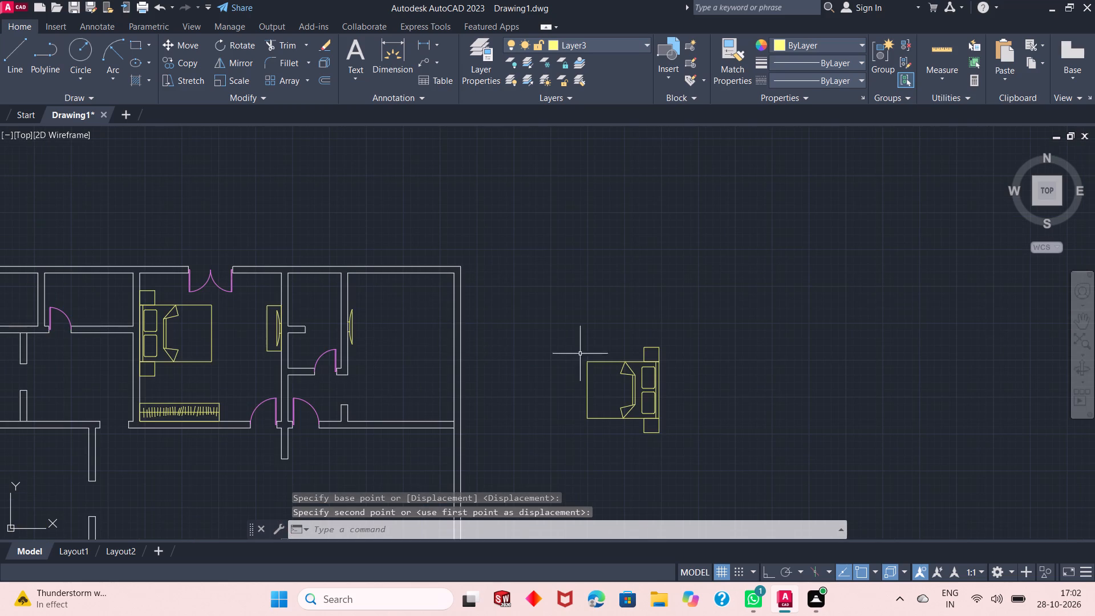
pyautogui.click(704, 345)
pyautogui.click(487, 440)
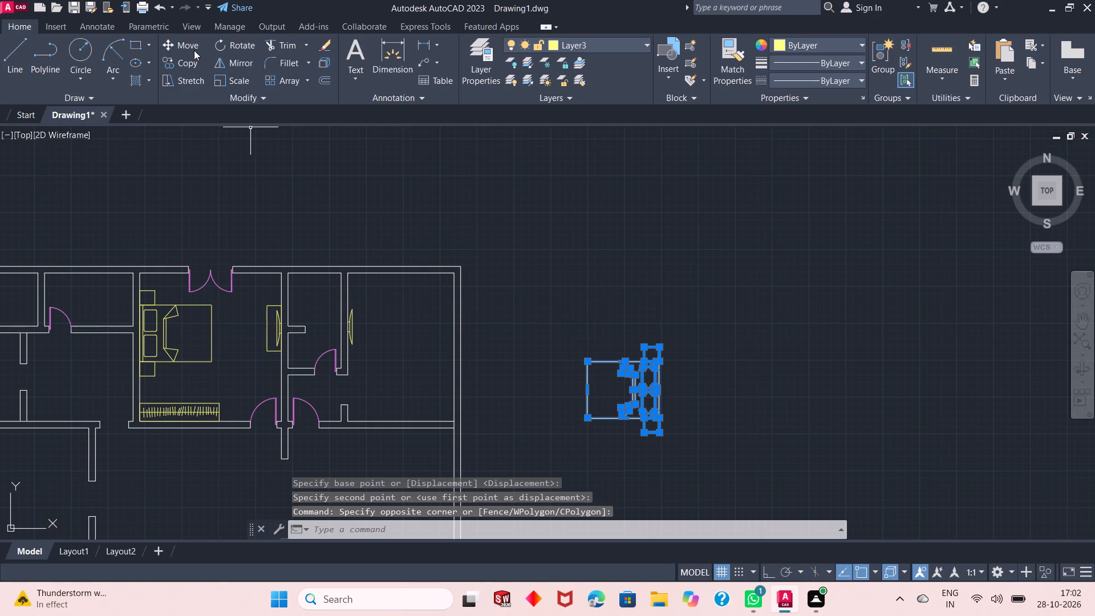
pyautogui.click(185, 40)
pyautogui.scroll(1, 644, 345)
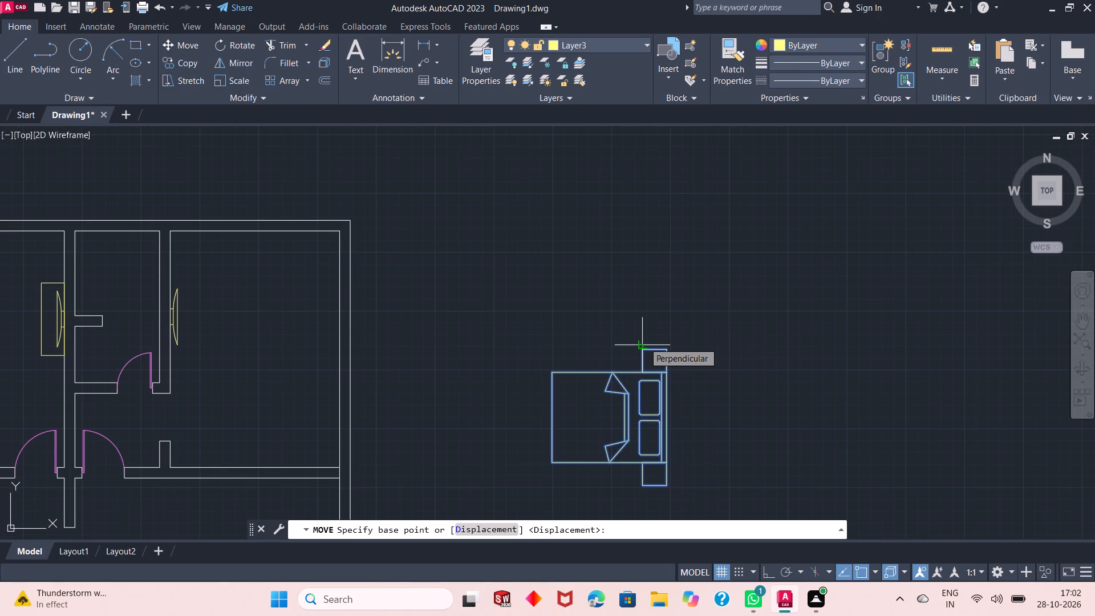
pyautogui.click(664, 351)
pyautogui.scroll(-2, 329, 242)
pyautogui.scroll(3, 320, 257)
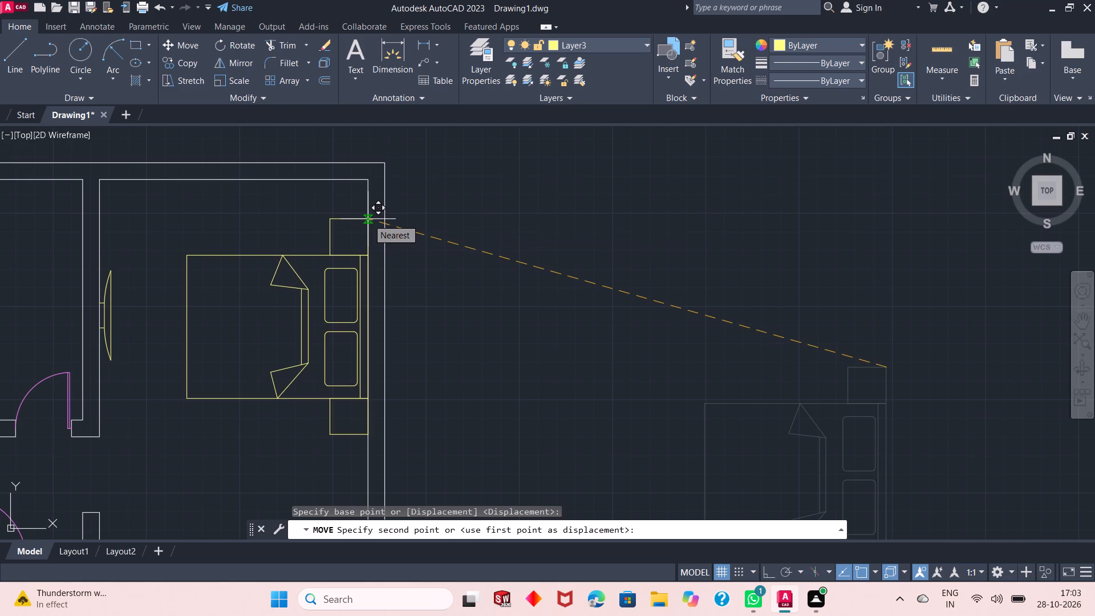
pyautogui.click(368, 211)
pyautogui.scroll(-1, 463, 220)
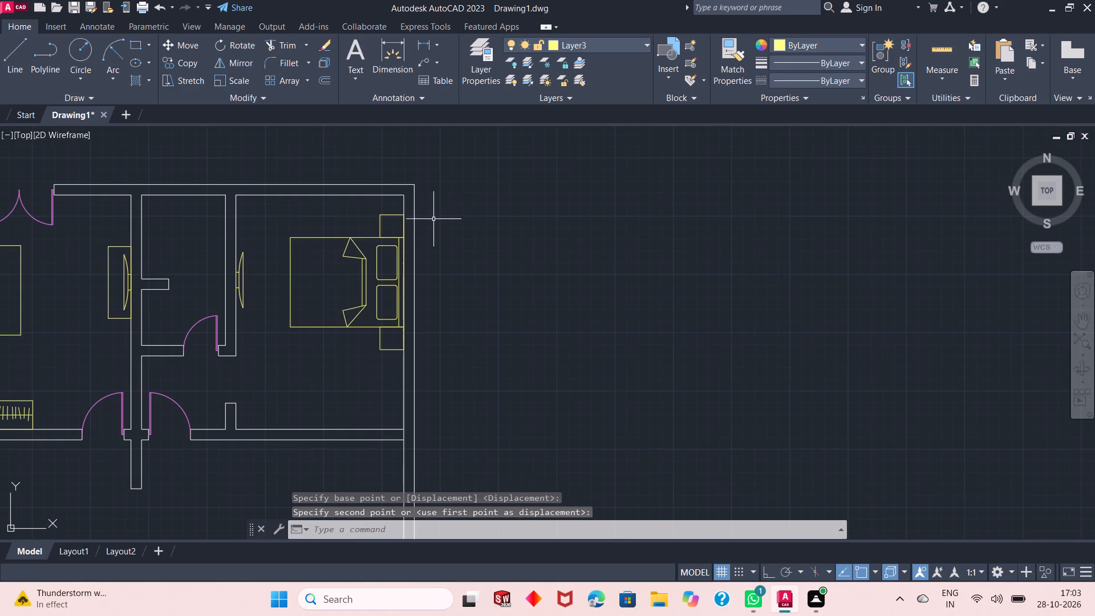
pyautogui.scroll(-2, 400, 198)
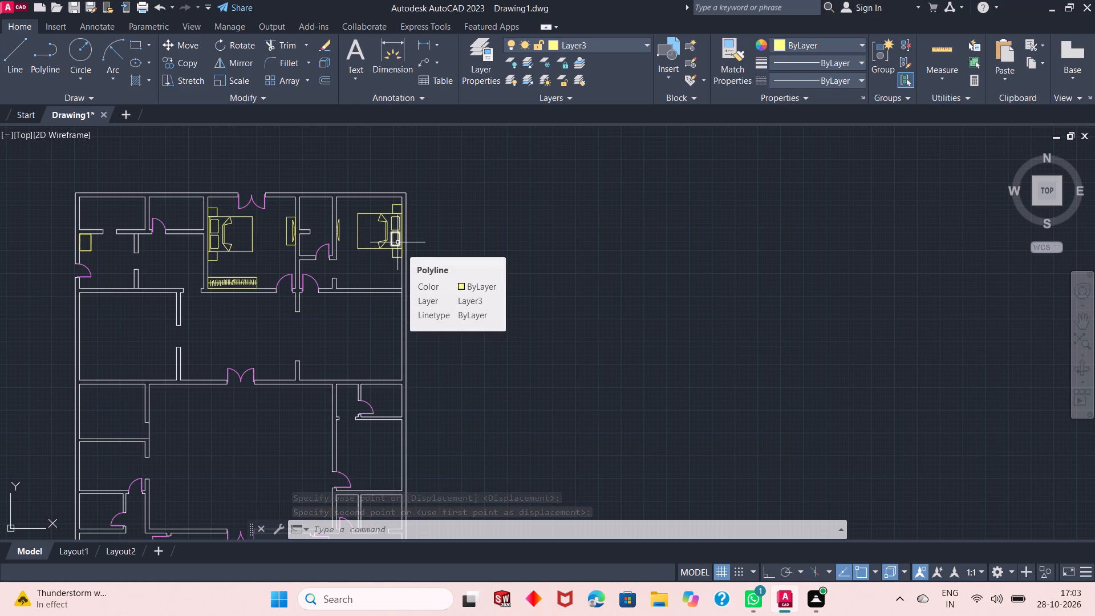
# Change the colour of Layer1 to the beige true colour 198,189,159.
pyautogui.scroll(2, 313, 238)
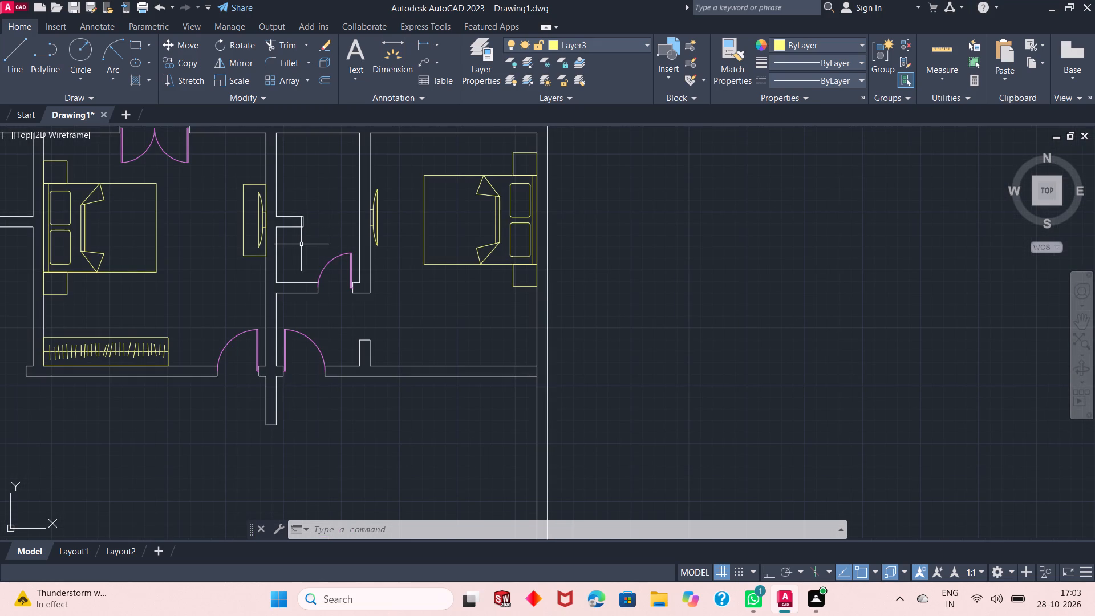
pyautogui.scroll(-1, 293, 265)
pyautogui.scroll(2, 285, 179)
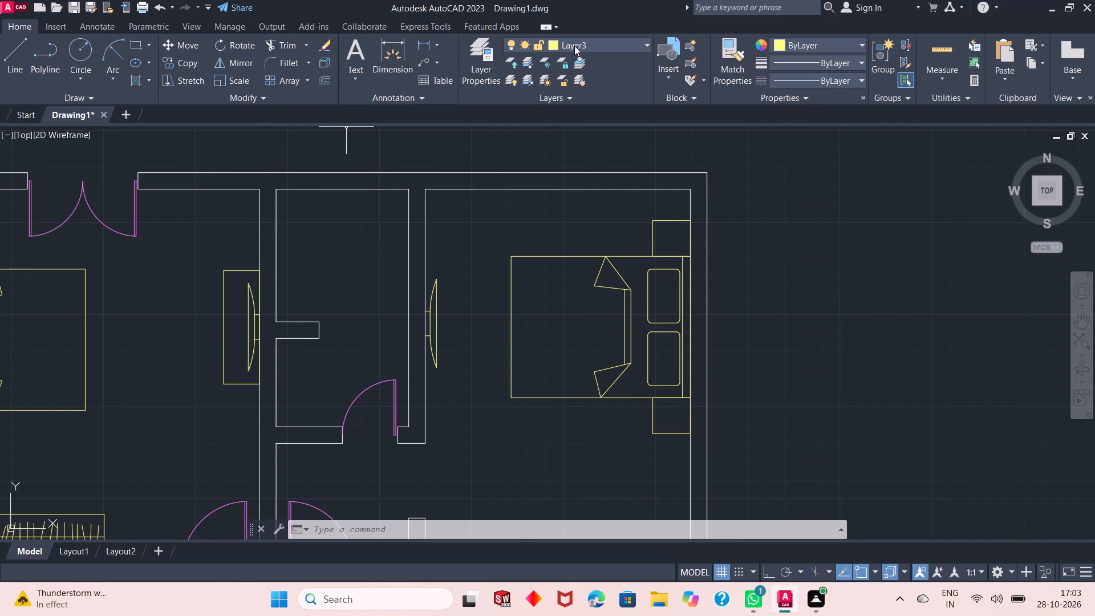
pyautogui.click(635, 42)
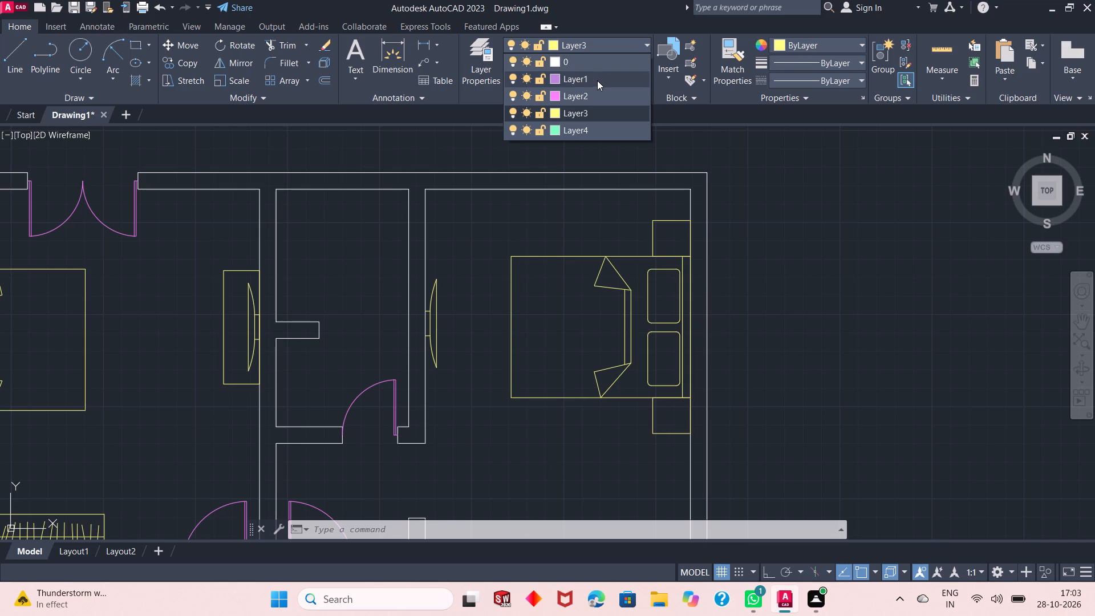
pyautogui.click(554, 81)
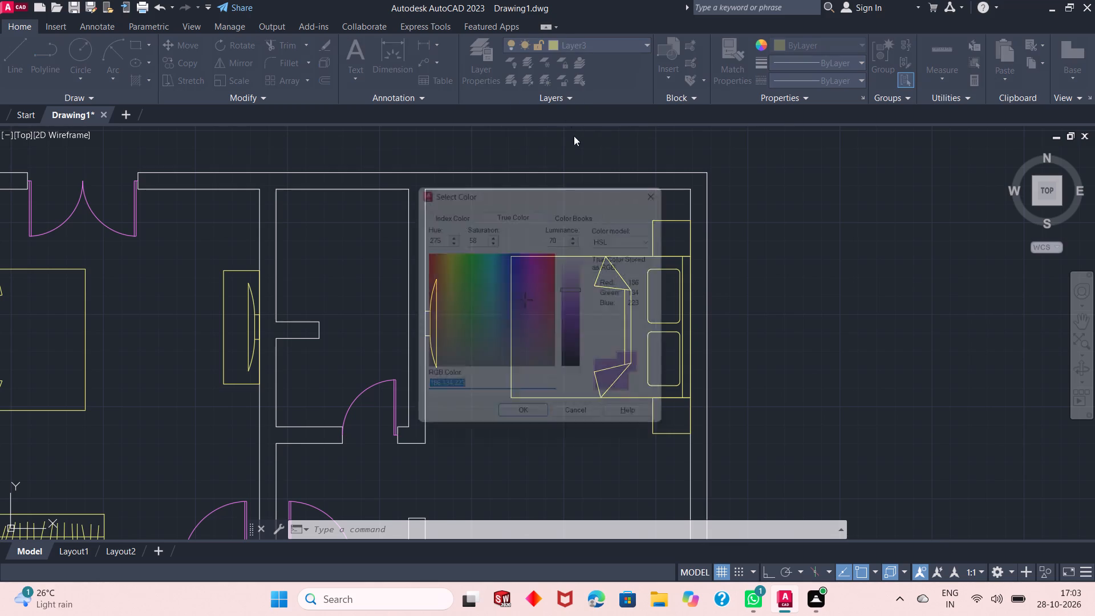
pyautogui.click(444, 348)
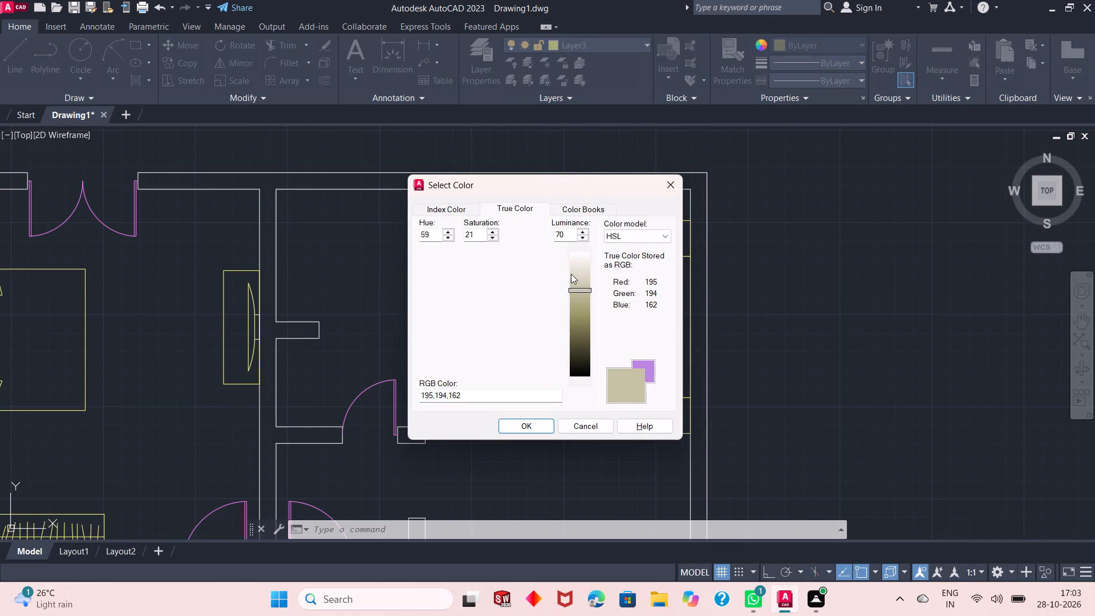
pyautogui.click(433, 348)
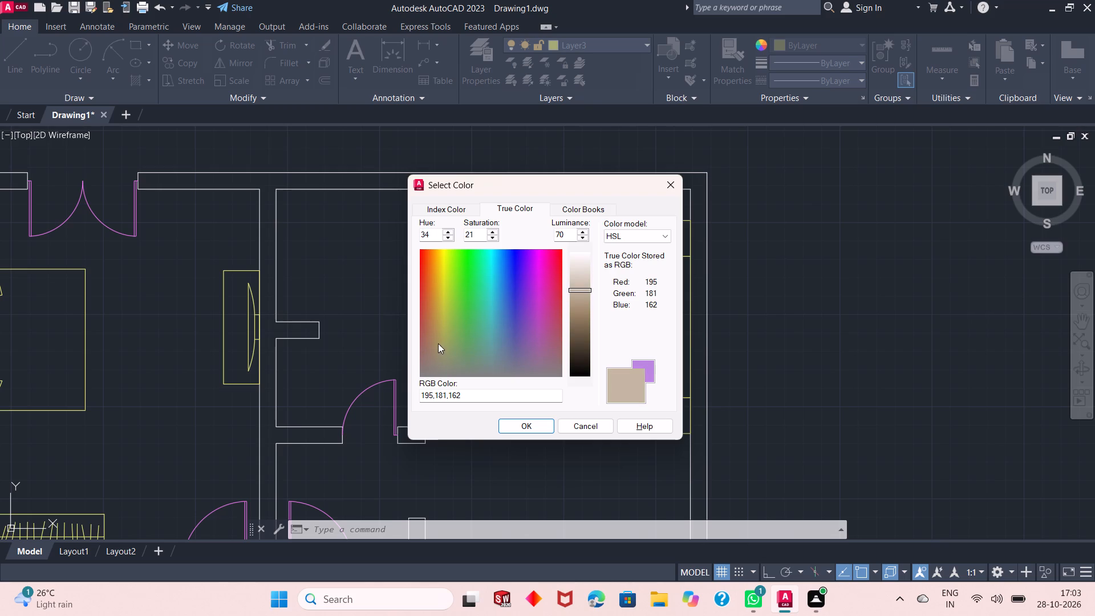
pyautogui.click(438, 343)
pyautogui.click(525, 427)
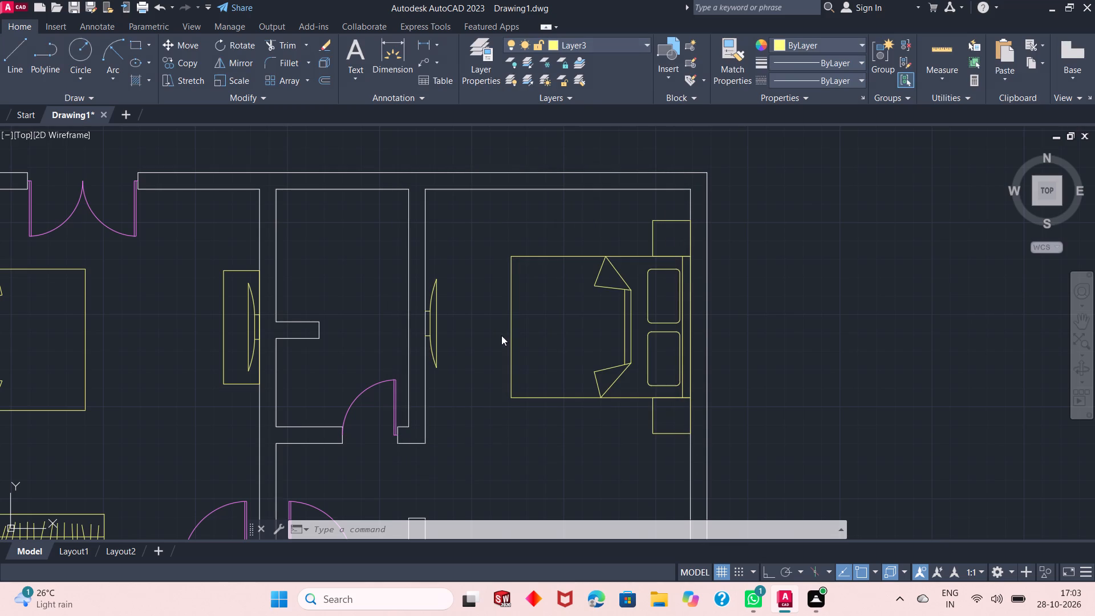
# Make Layer1 current and draw a small upright rectangle against the west wall of the narrow room beside the northeast room.
pyautogui.click(576, 48)
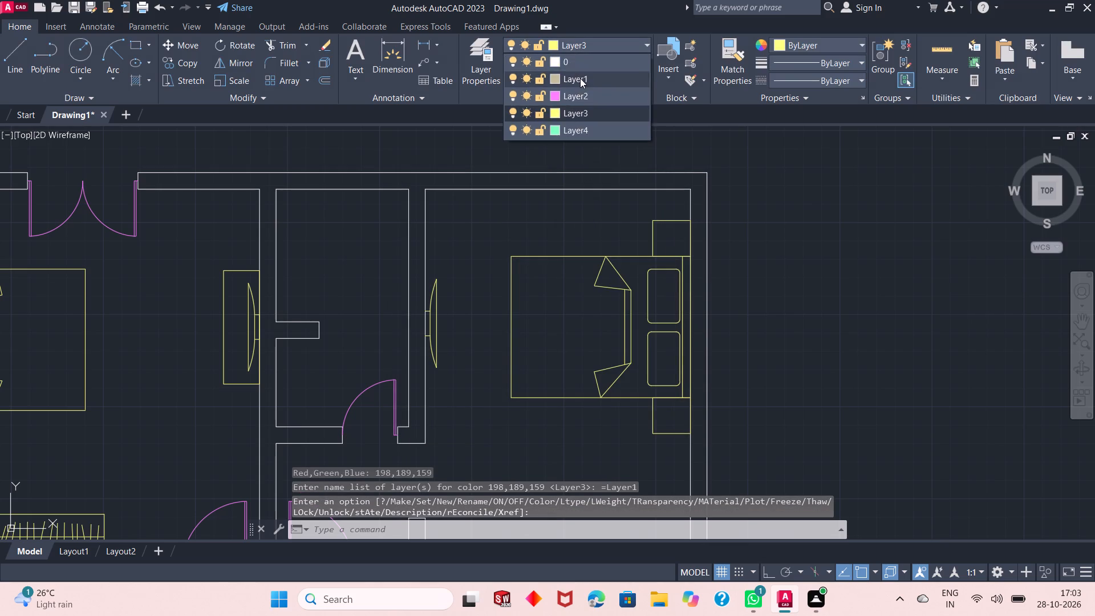
pyautogui.click(580, 78)
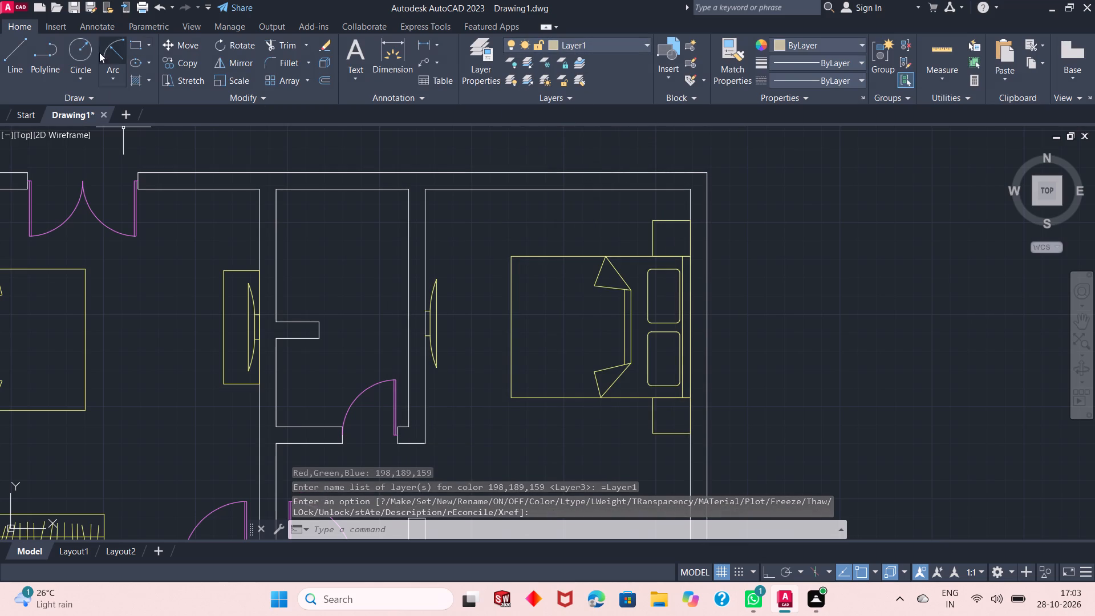
pyautogui.click(140, 46)
pyautogui.scroll(1, 297, 179)
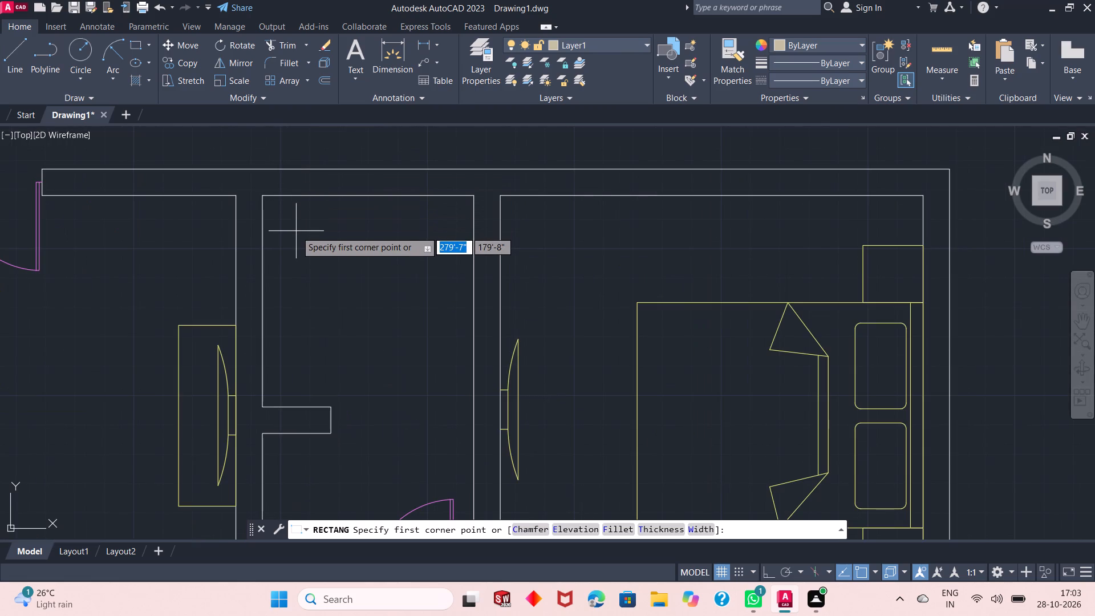
pyautogui.click(264, 220)
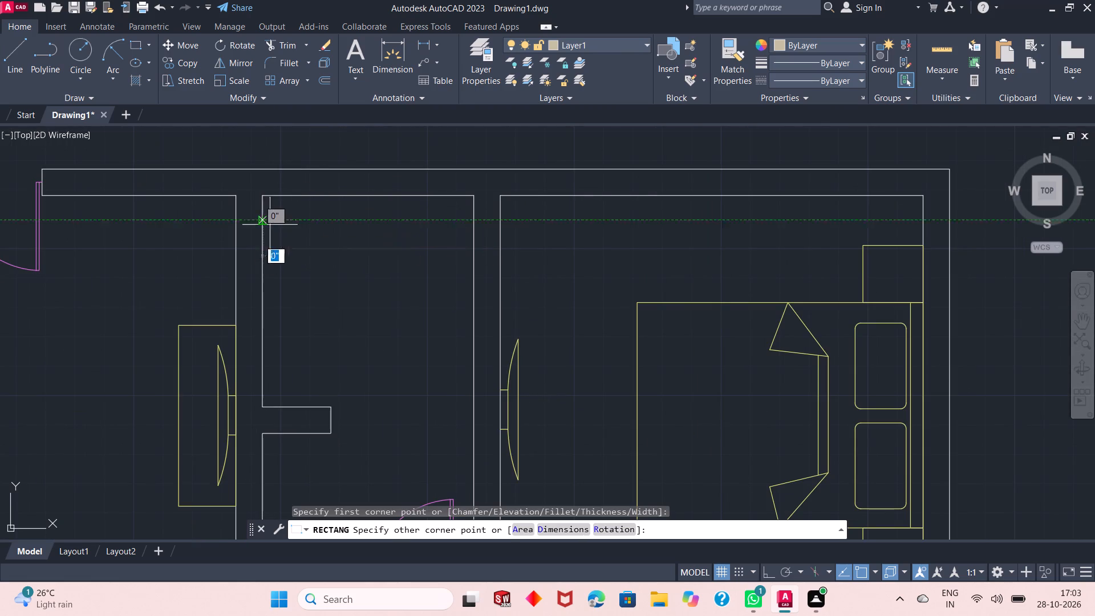
pyautogui.click(278, 260)
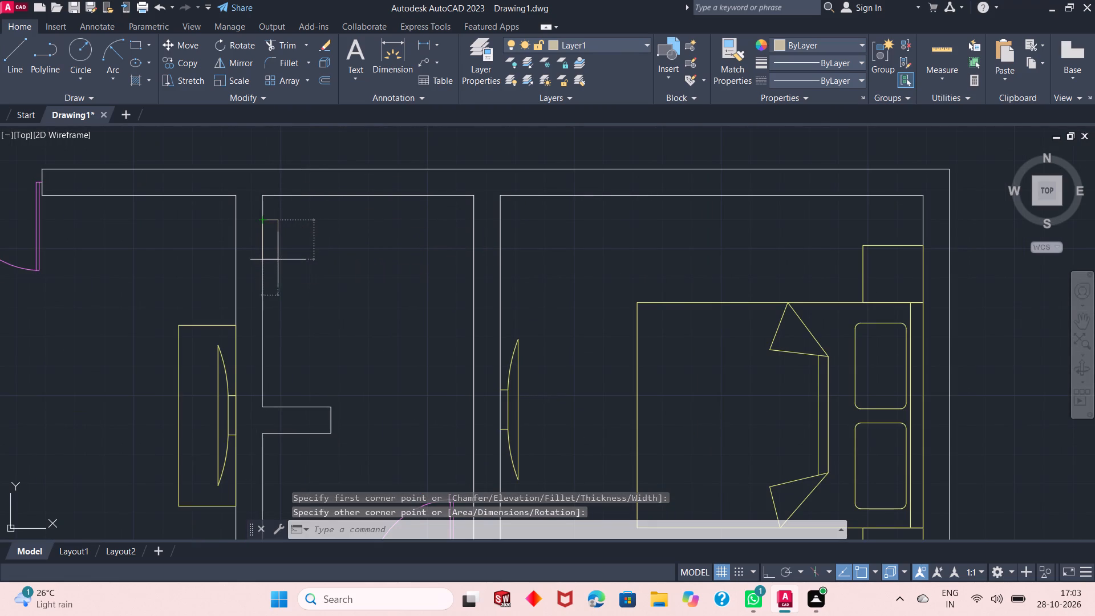
# Change the colour of Layer1 to the pink true colour 238,119,143.
pyautogui.click(602, 44)
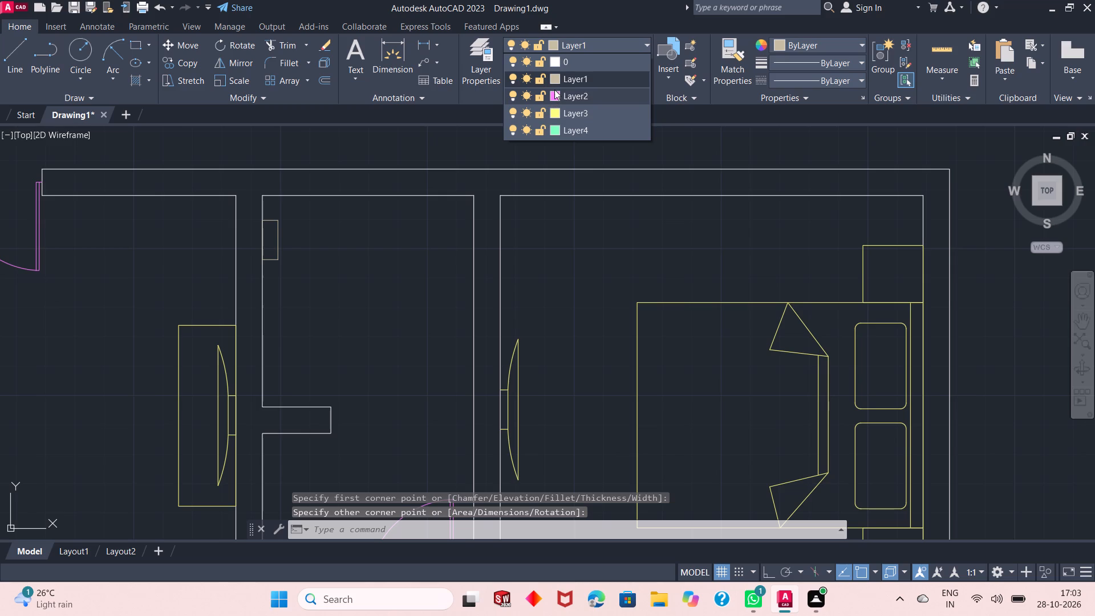
pyautogui.click(554, 81)
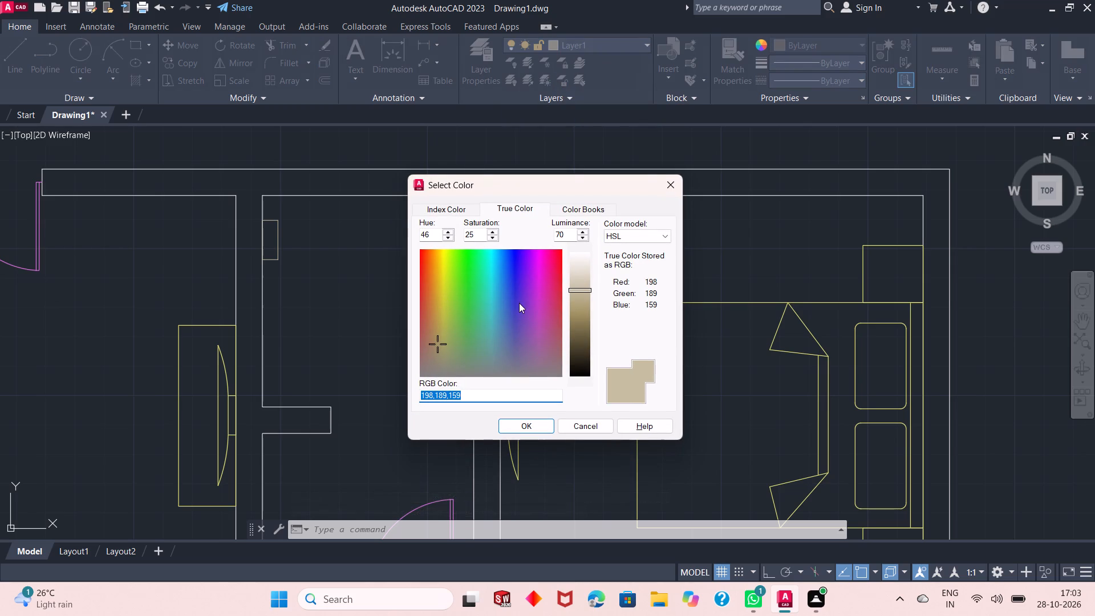
pyautogui.click(554, 273)
pyautogui.click(558, 276)
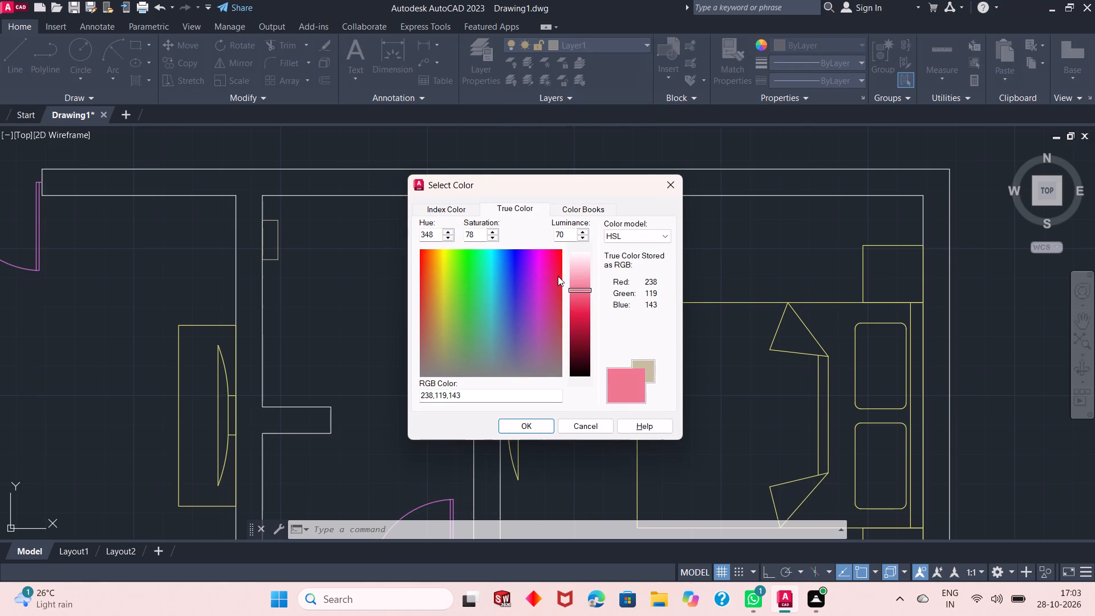
pyautogui.click(534, 432)
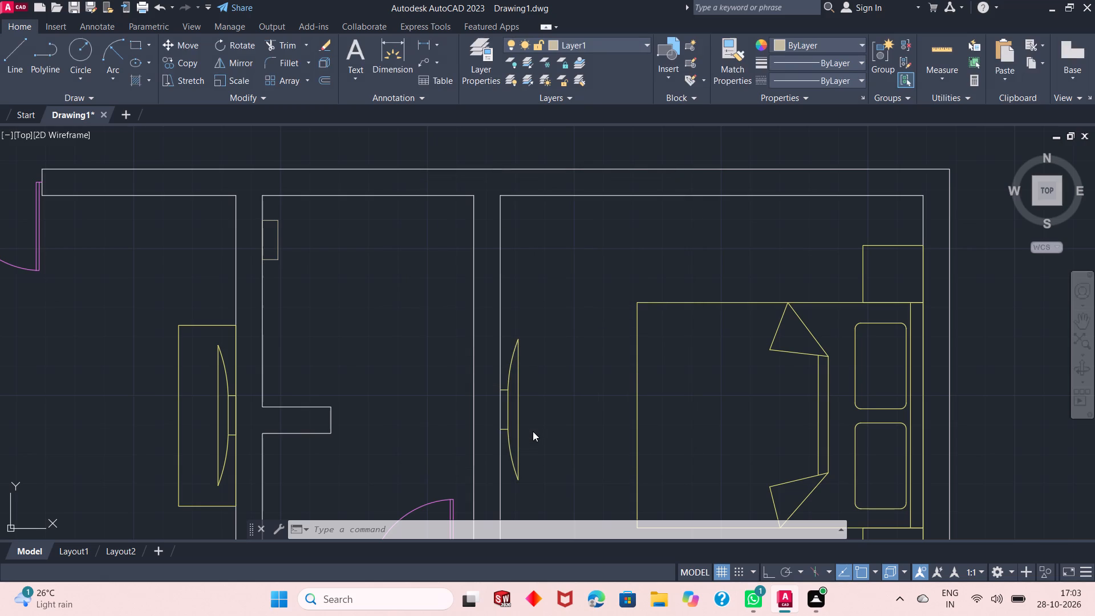
# Draw an ellipse with Ortho on, touching the small rectangle's east side, with half-axes of about 3 in vertically and 7 in horizontally.
pyautogui.scroll(-1, 443, 250)
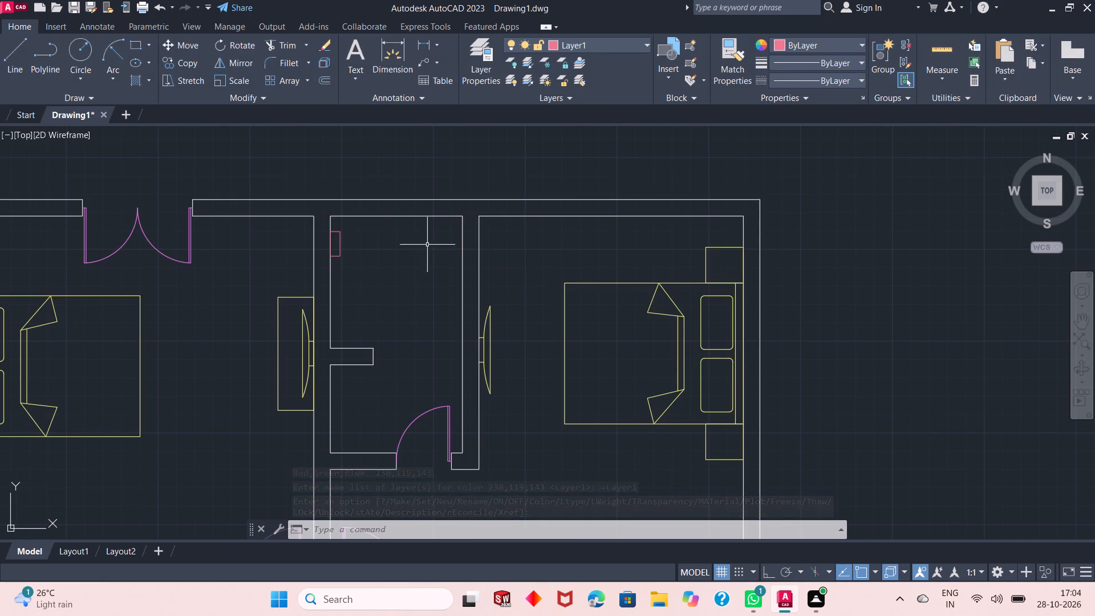
pyautogui.scroll(2, 337, 222)
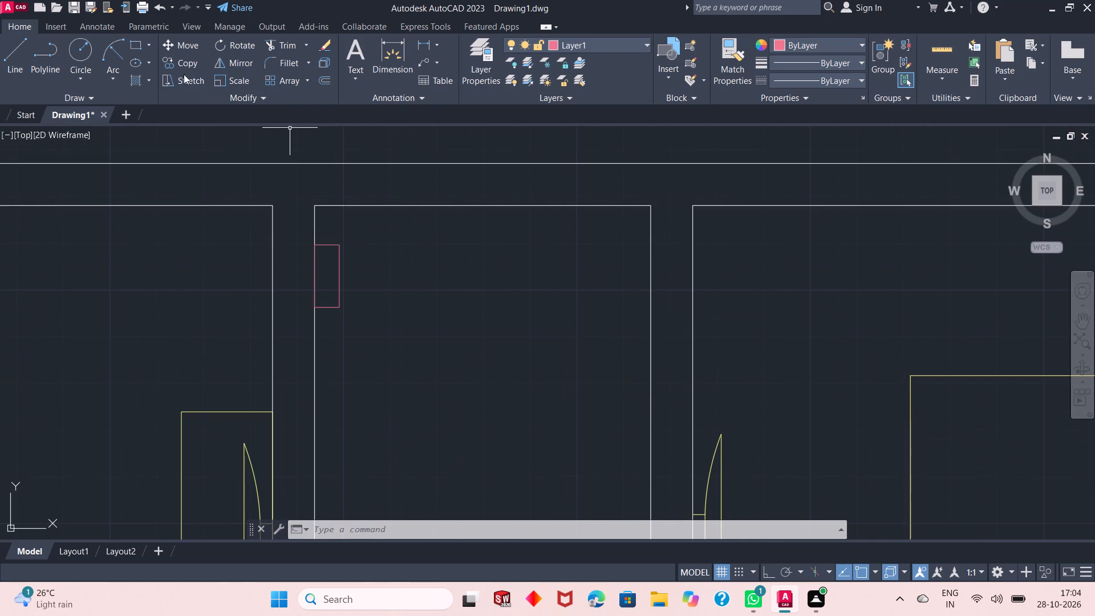
pyautogui.click(137, 63)
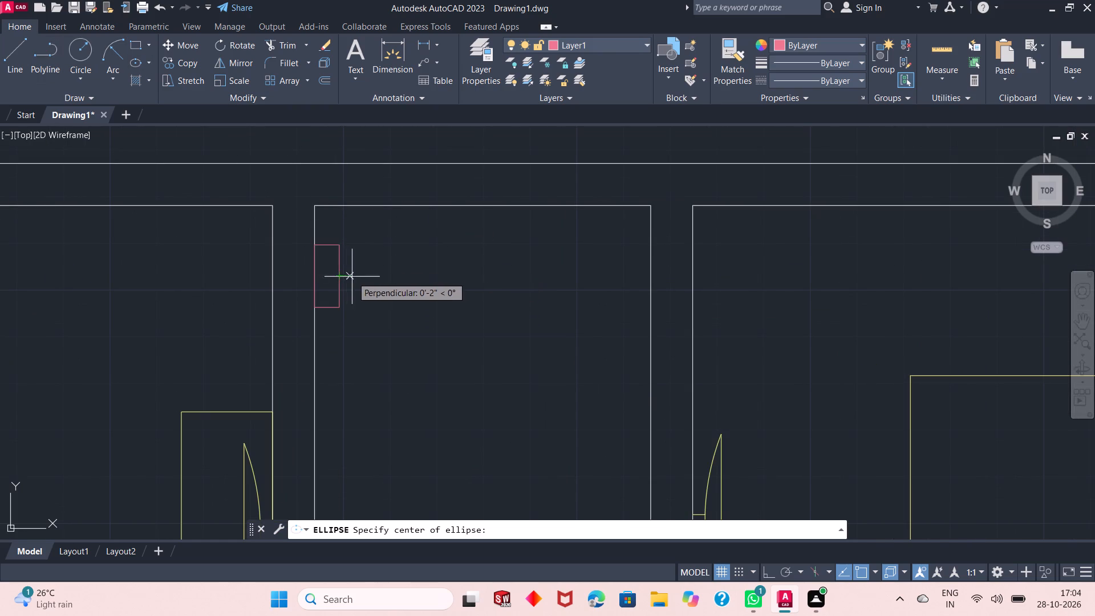
pyautogui.click(372, 277)
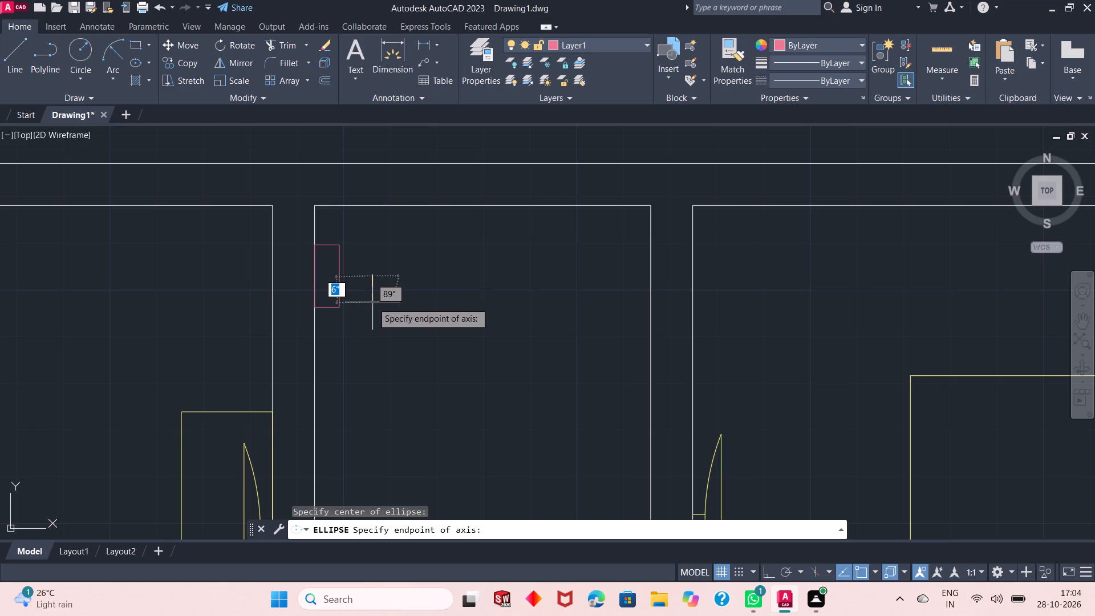
pyautogui.click(772, 572)
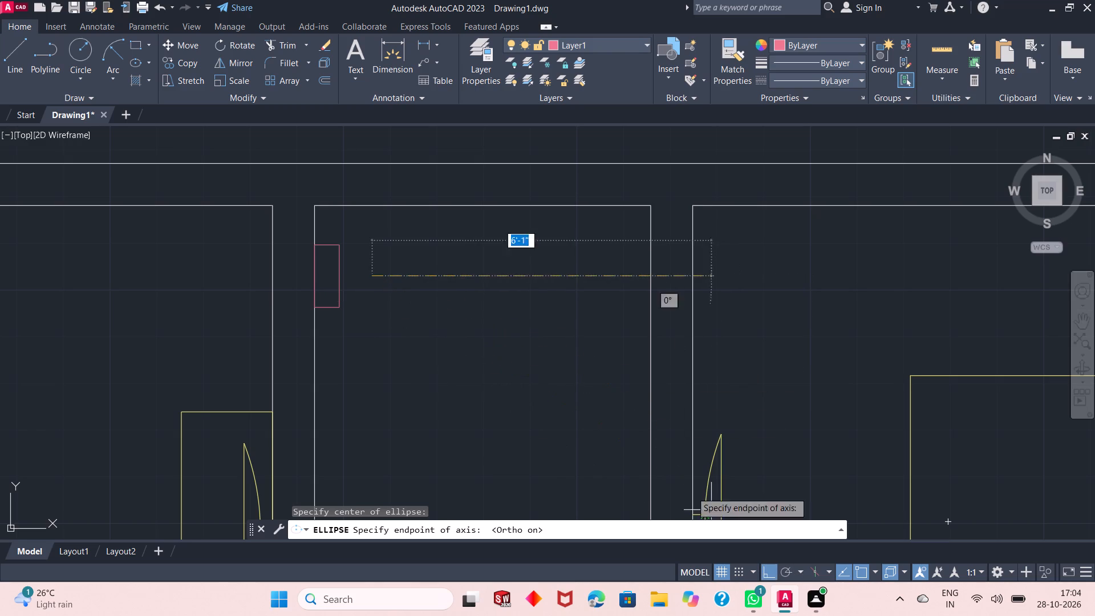
pyautogui.click(376, 291)
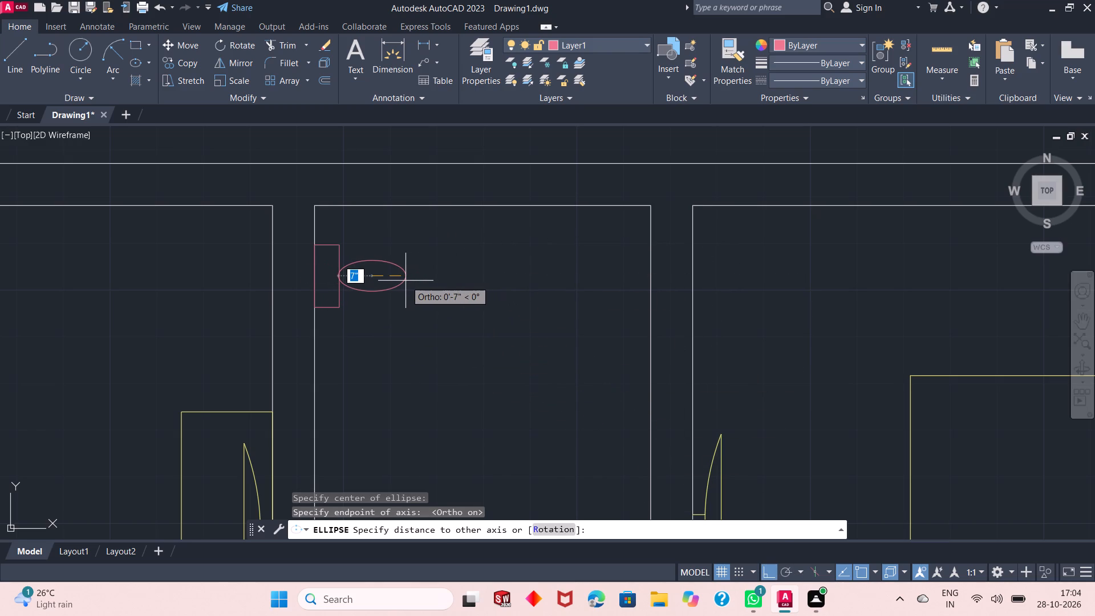
pyautogui.click(405, 281)
pyautogui.scroll(-1, 363, 233)
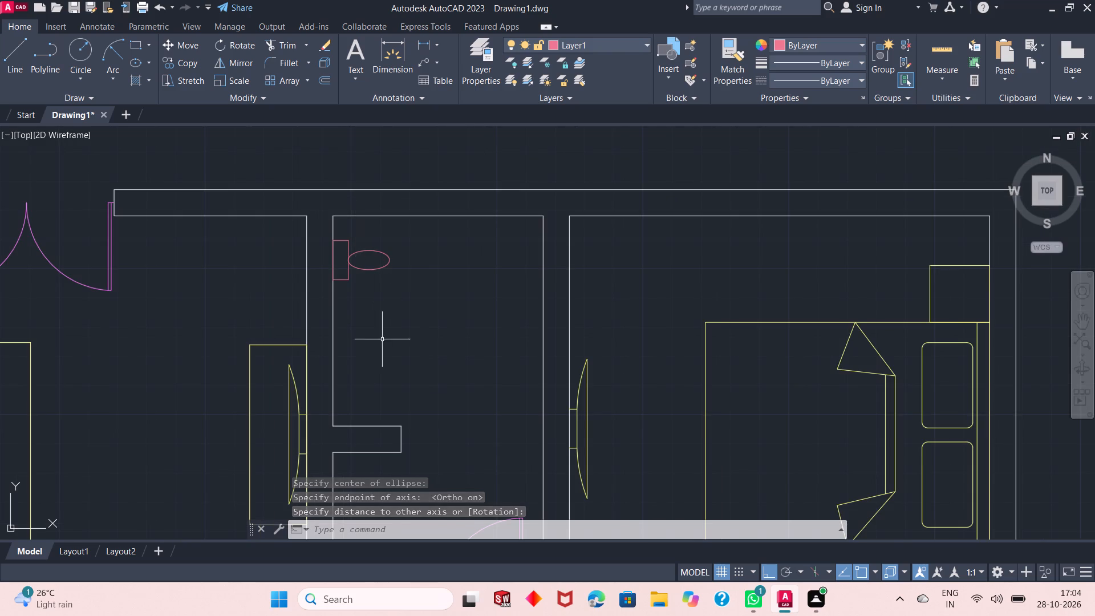
pyautogui.scroll(-2, 383, 367)
pyautogui.scroll(2, 382, 464)
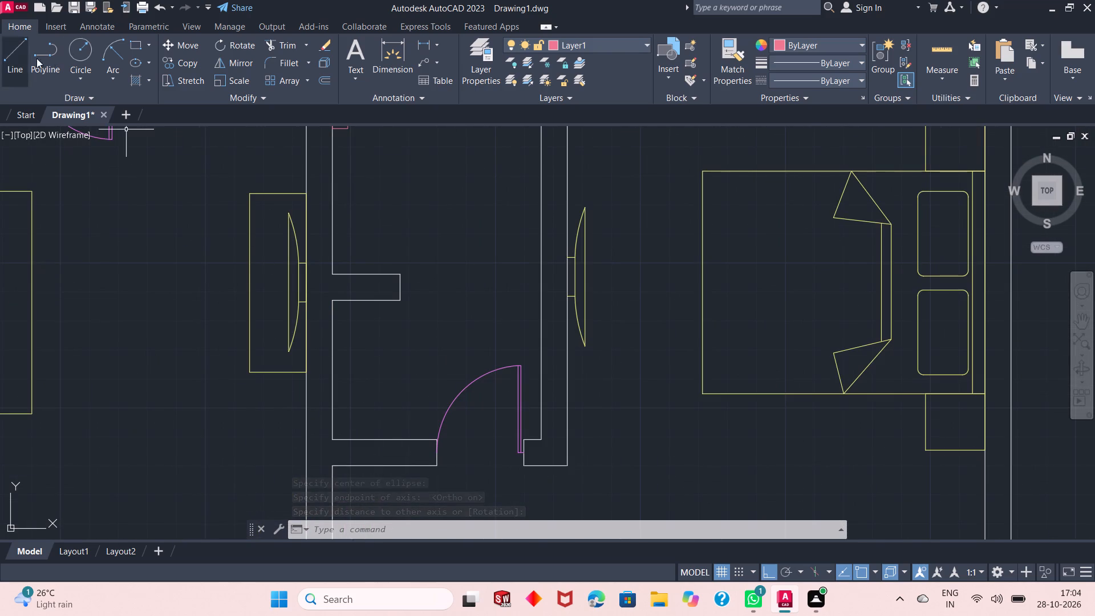
# Draw a vertical line about 4' long from the short wall stub to the south wall of the narrow bathroom, forming a counter edge.
pyautogui.click(133, 46)
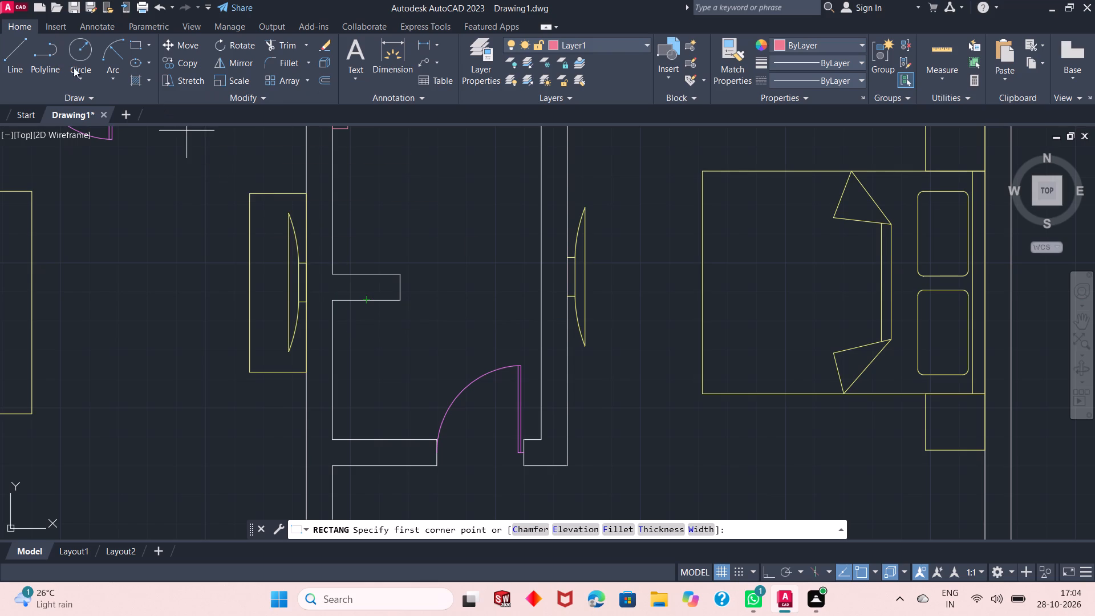
pyautogui.click(14, 60)
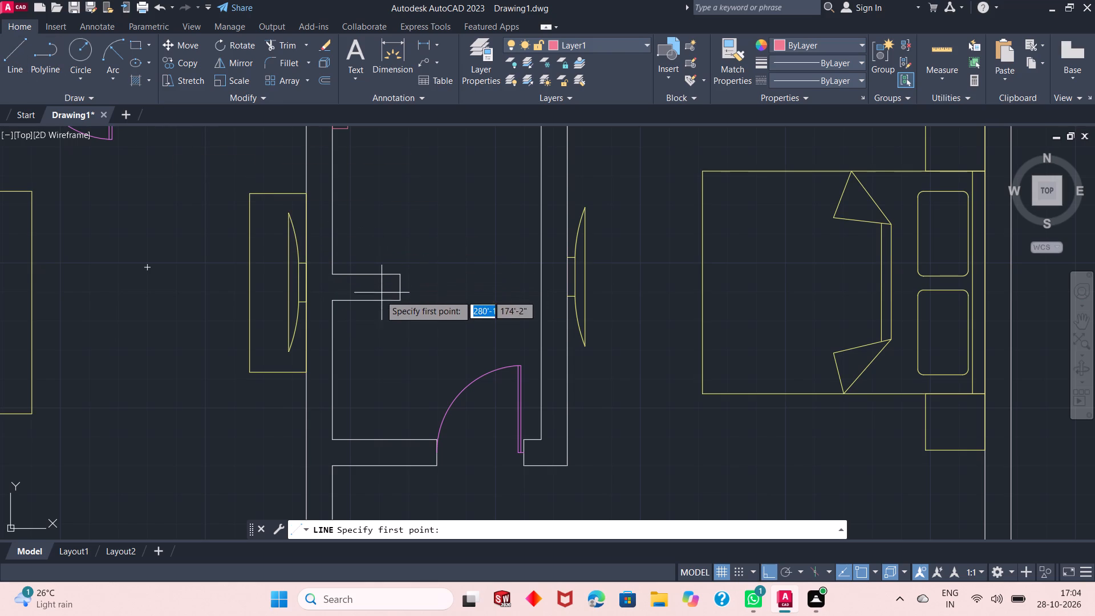
pyautogui.click(383, 300)
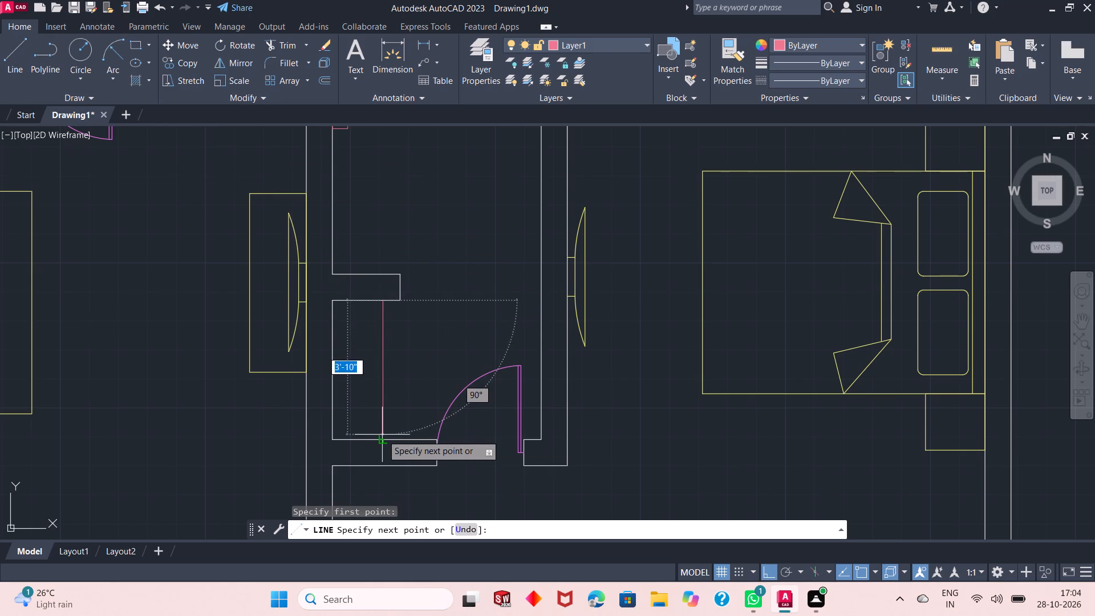
pyautogui.click(383, 436)
pyautogui.rightClick(412, 394)
pyautogui.click(429, 393)
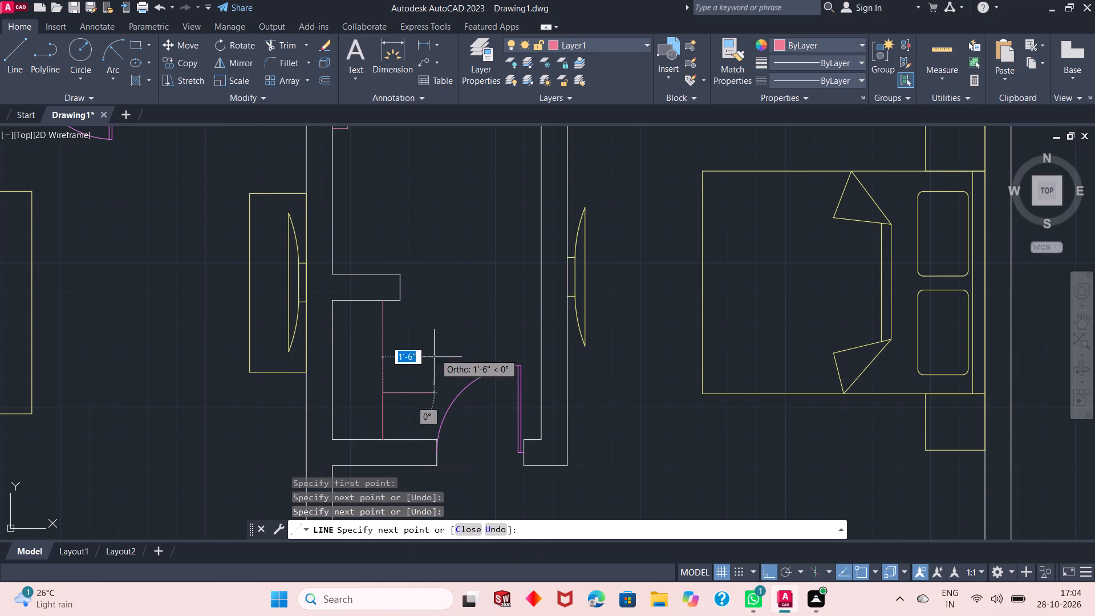
pyautogui.rightClick(439, 321)
pyautogui.click(448, 331)
pyautogui.scroll(1, 289, 345)
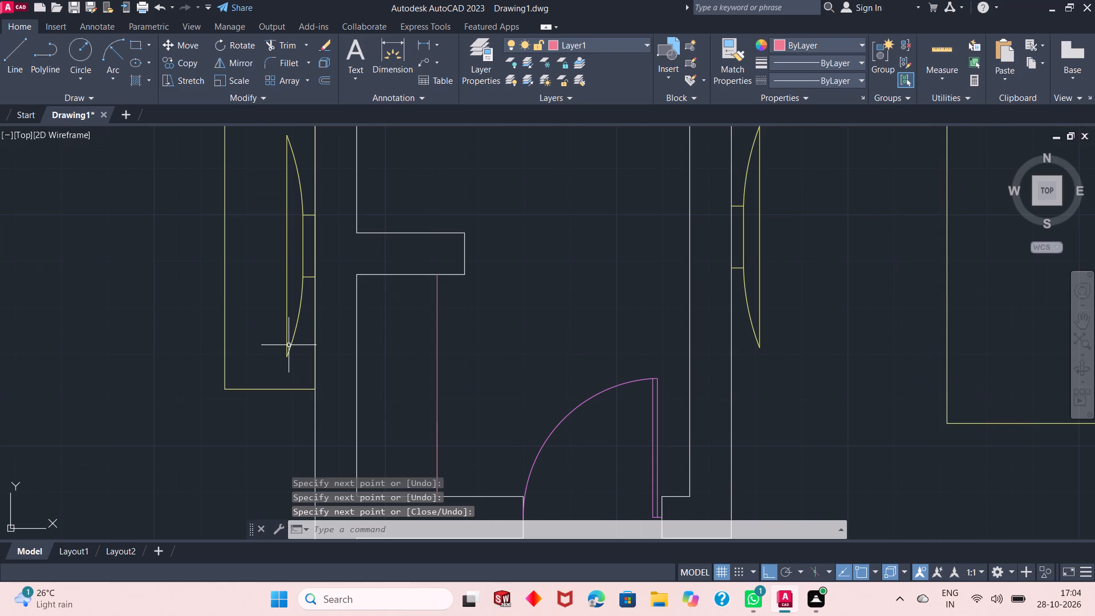
# Draw an upright rectangle about 11" wide and 1'-8" tall for the basin, between the bathroom's west wall and the counter line.
pyautogui.click(139, 40)
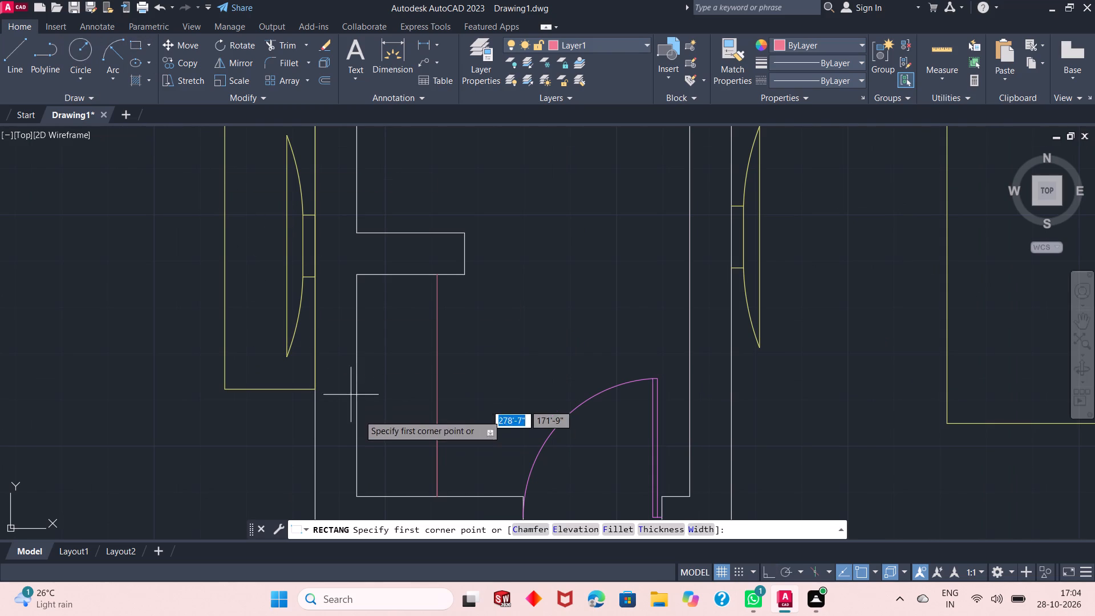
pyautogui.click(372, 337)
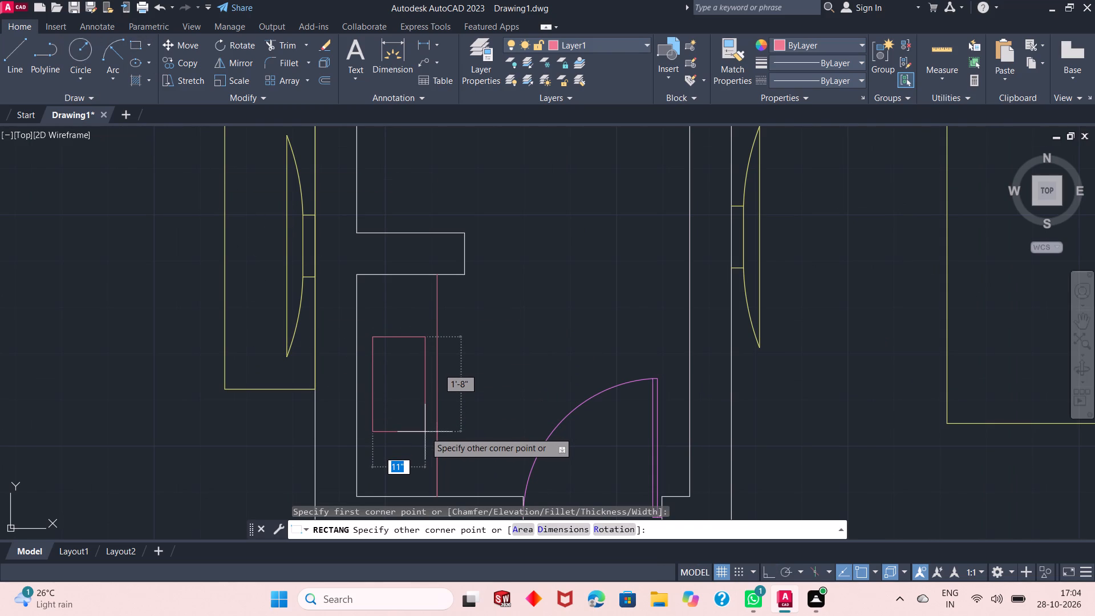
pyautogui.click(424, 428)
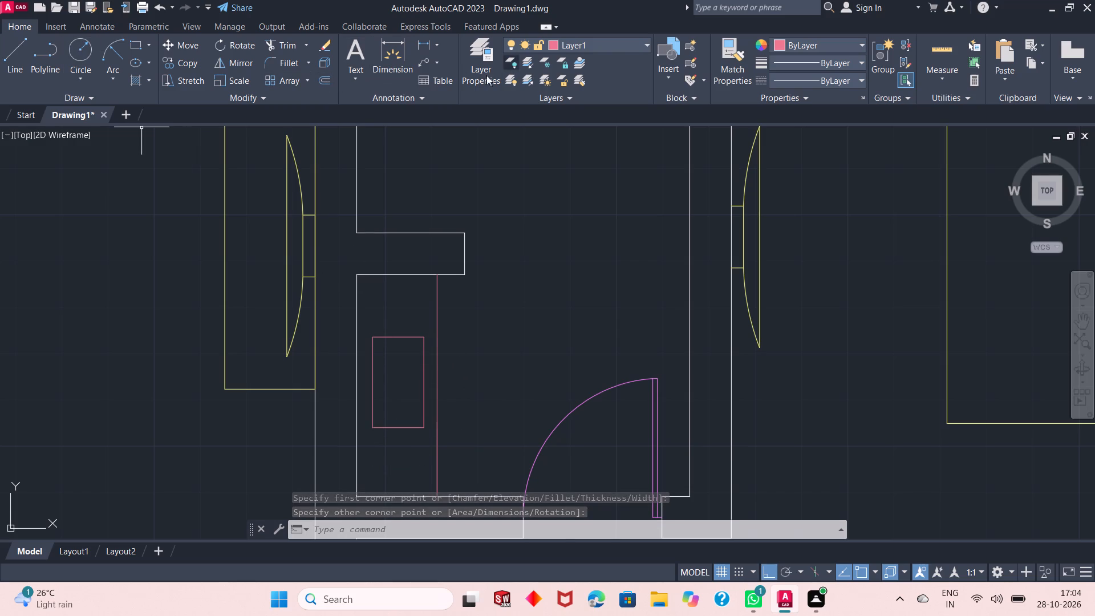
# Fillet the two north corners of the basin rectangle with a 2" radius.
pyautogui.click(288, 65)
pyautogui.scroll(1, 388, 351)
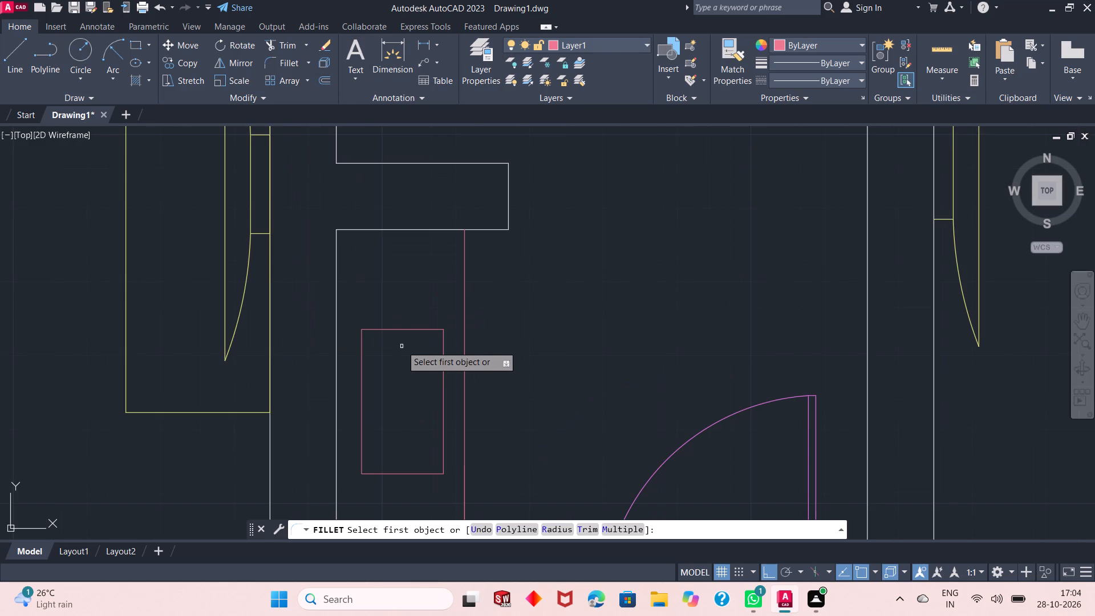
pyautogui.click(419, 330)
pyautogui.click(441, 351)
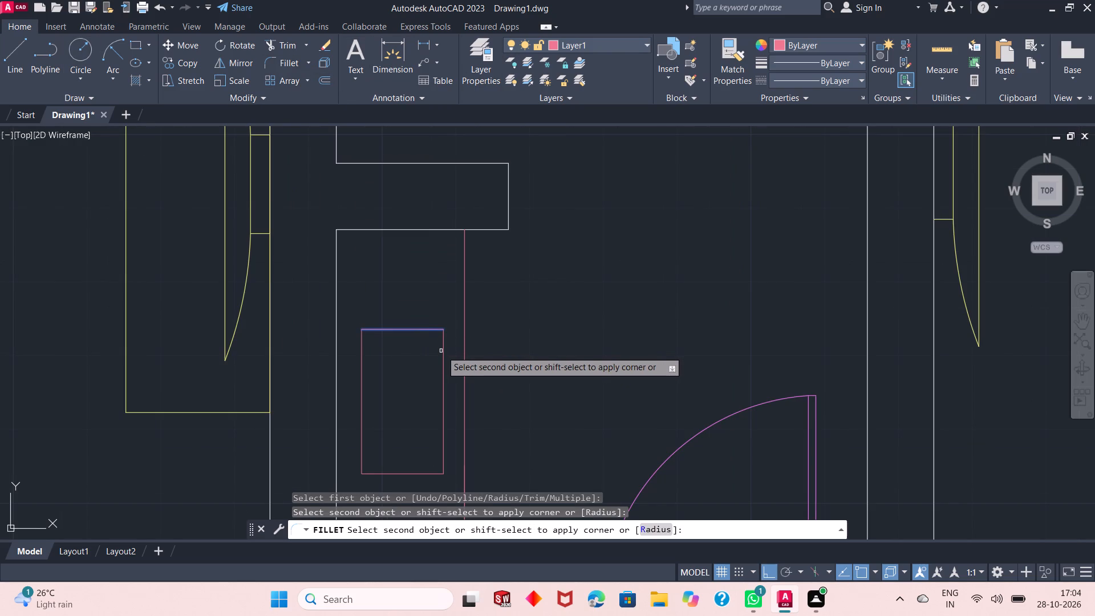
pyautogui.click(443, 348)
pyautogui.rightClick(498, 290)
pyautogui.click(521, 299)
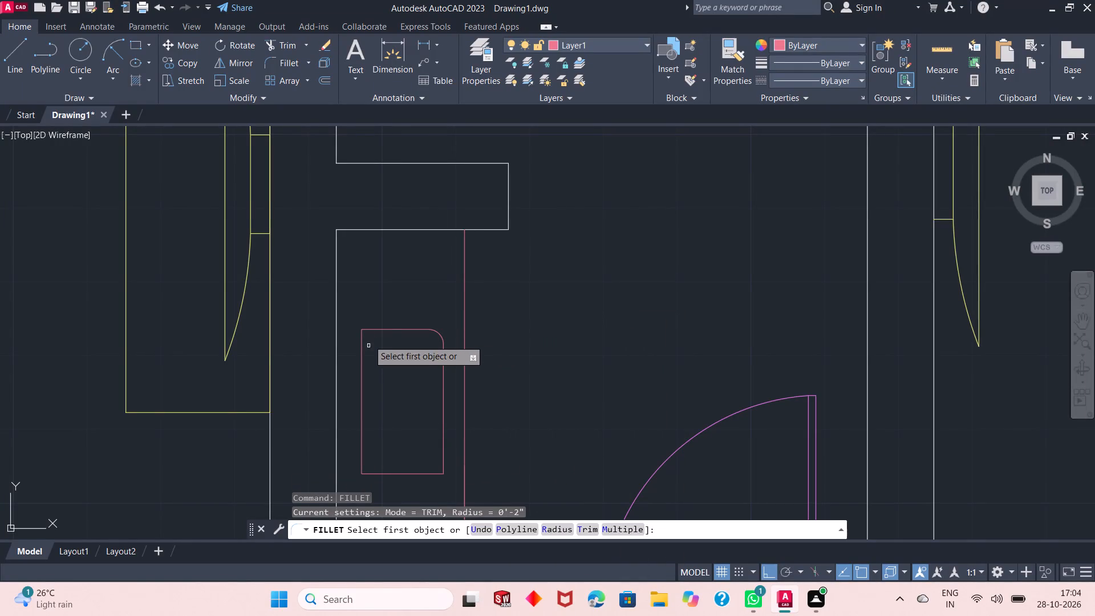
pyautogui.click(371, 330)
pyautogui.click(363, 345)
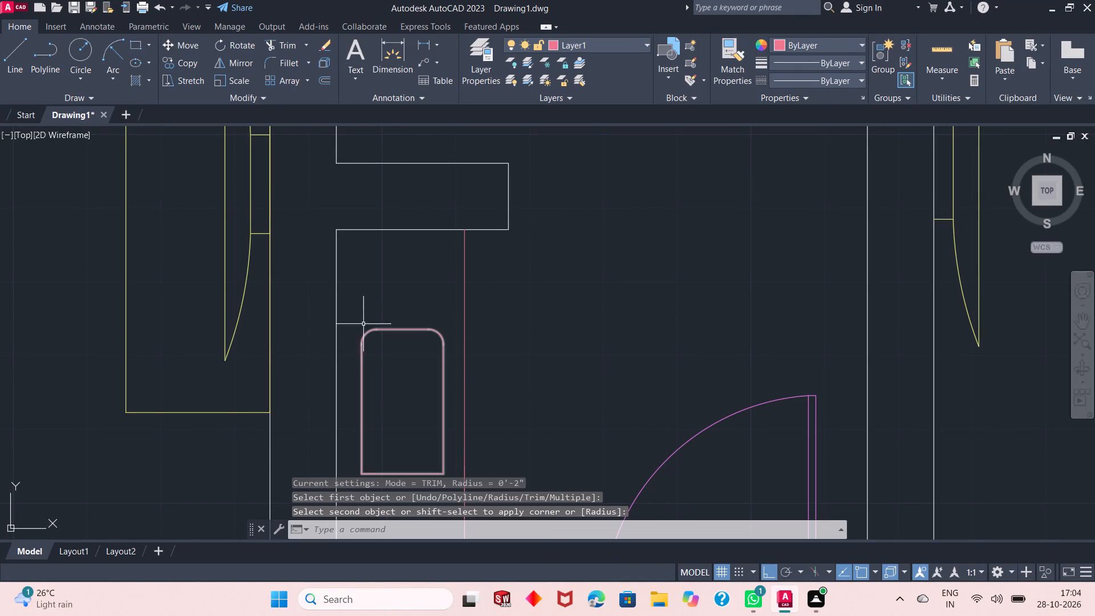
# Fillet the two south corners of the basin rectangle with a 2" radius.
pyautogui.rightClick(366, 285)
pyautogui.click(381, 291)
pyautogui.scroll(-1, 375, 279)
pyautogui.scroll(2, 376, 406)
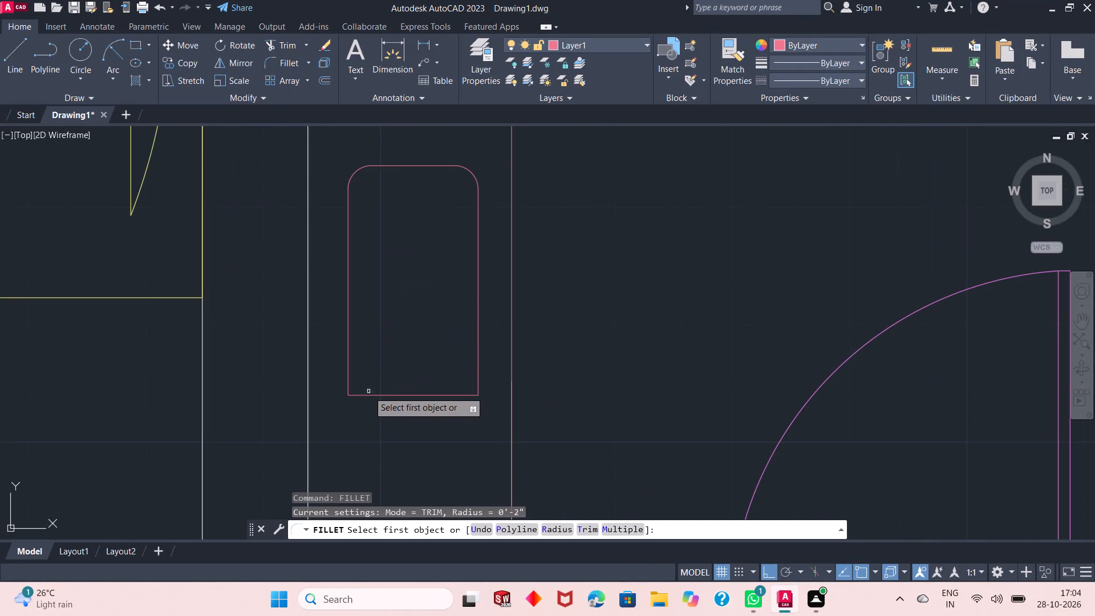
pyautogui.click(368, 395)
pyautogui.click(348, 364)
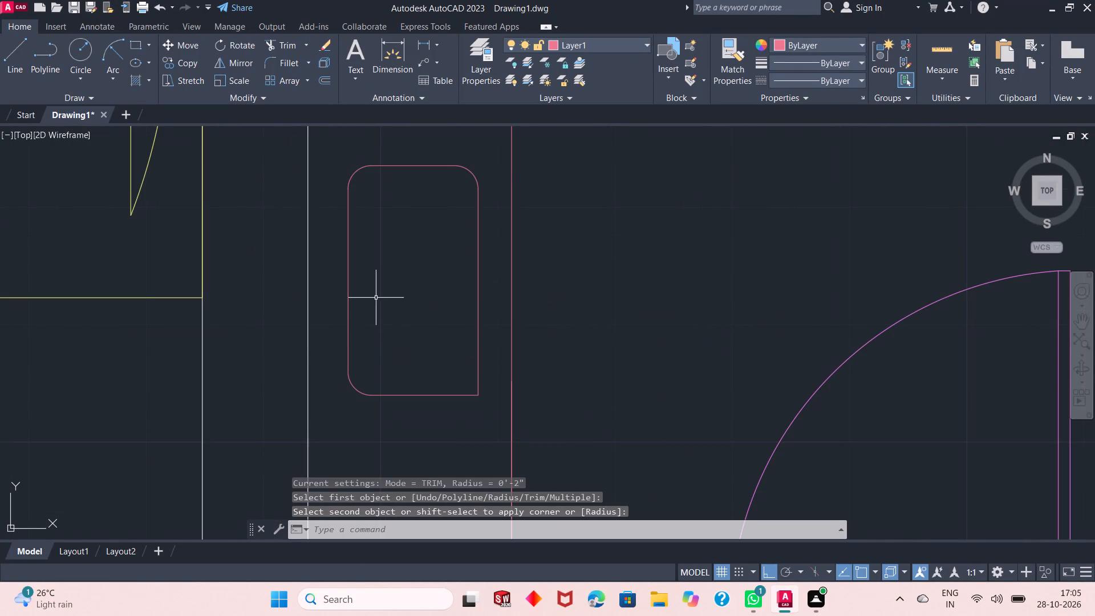
pyautogui.rightClick(376, 298)
pyautogui.click(399, 303)
pyautogui.click(465, 396)
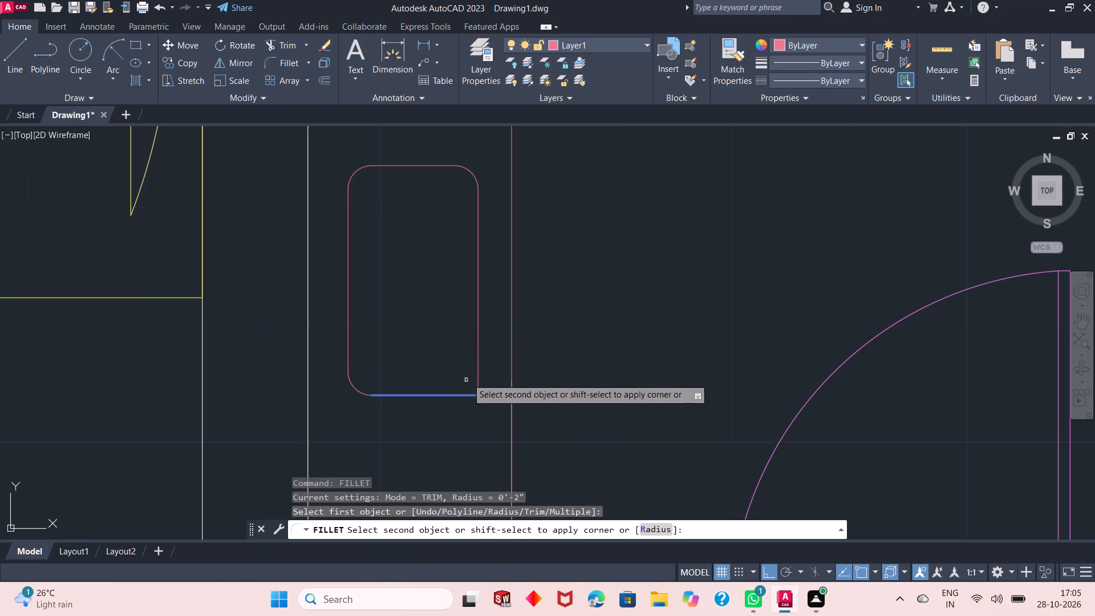
pyautogui.click(477, 364)
# Examine the bathroom fixtures and the layout of the surrounding and southern rooms in the floor plan.
pyautogui.scroll(-3, 421, 281)
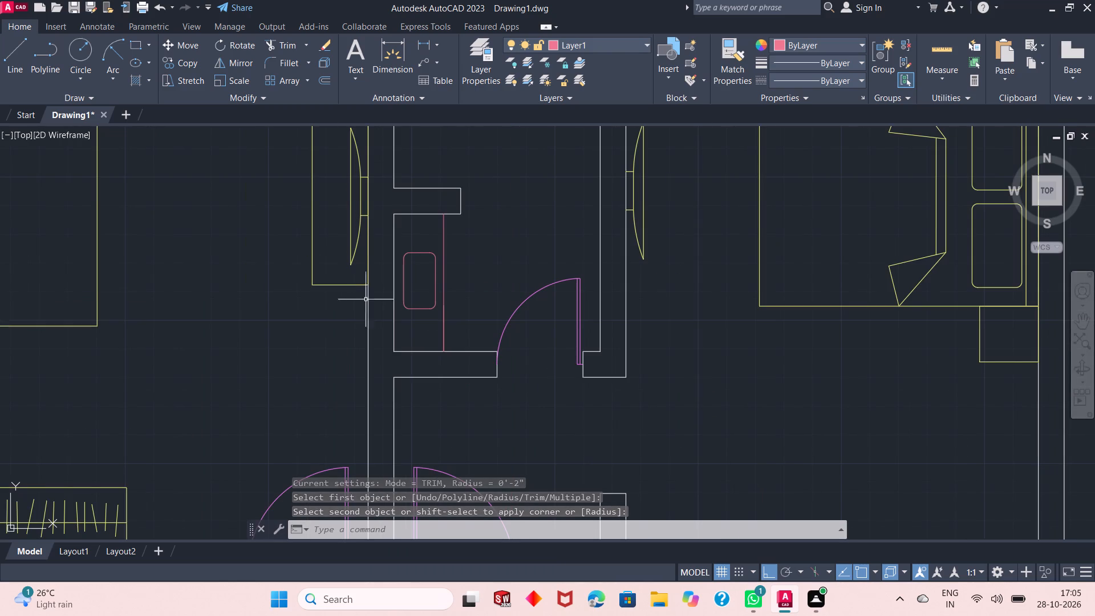
pyautogui.scroll(-1, 332, 329)
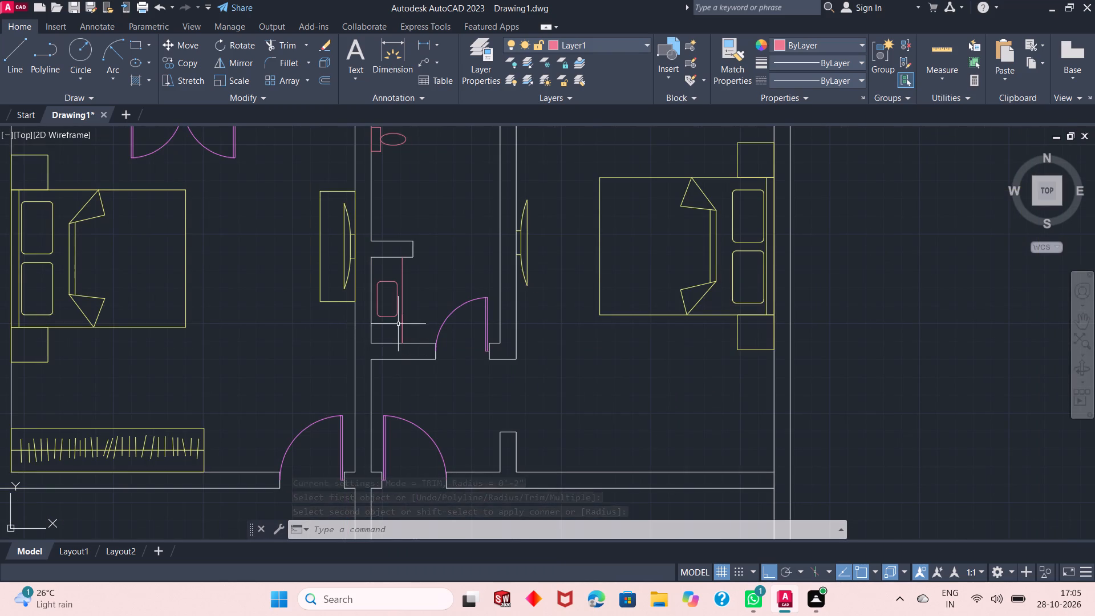
pyautogui.scroll(-1, 359, 318)
pyautogui.scroll(2, 383, 358)
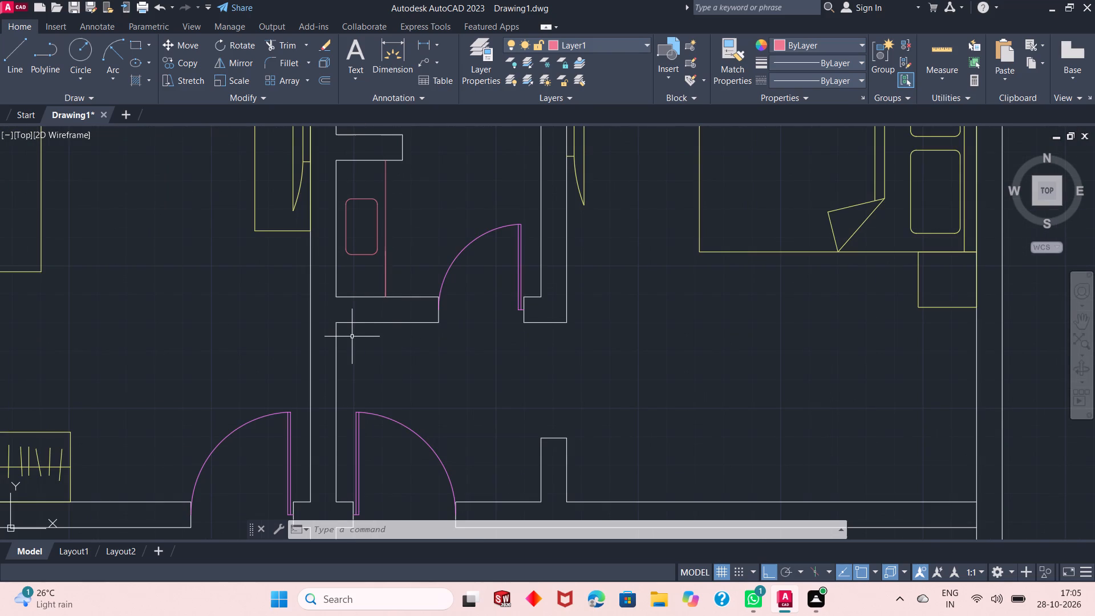
pyautogui.scroll(-1, 348, 384)
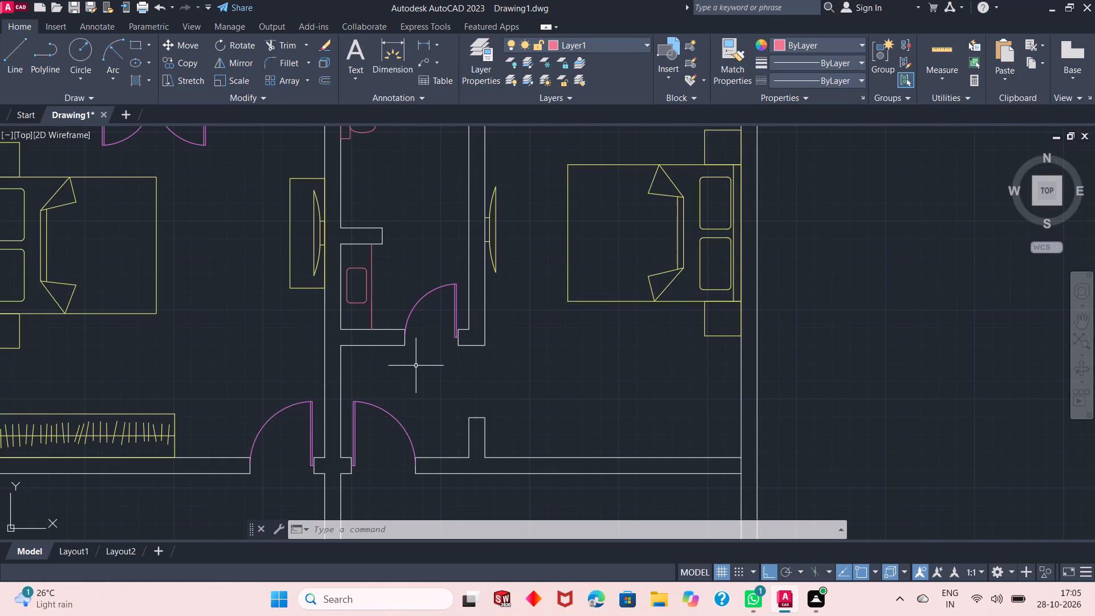
pyautogui.scroll(-1, 427, 243)
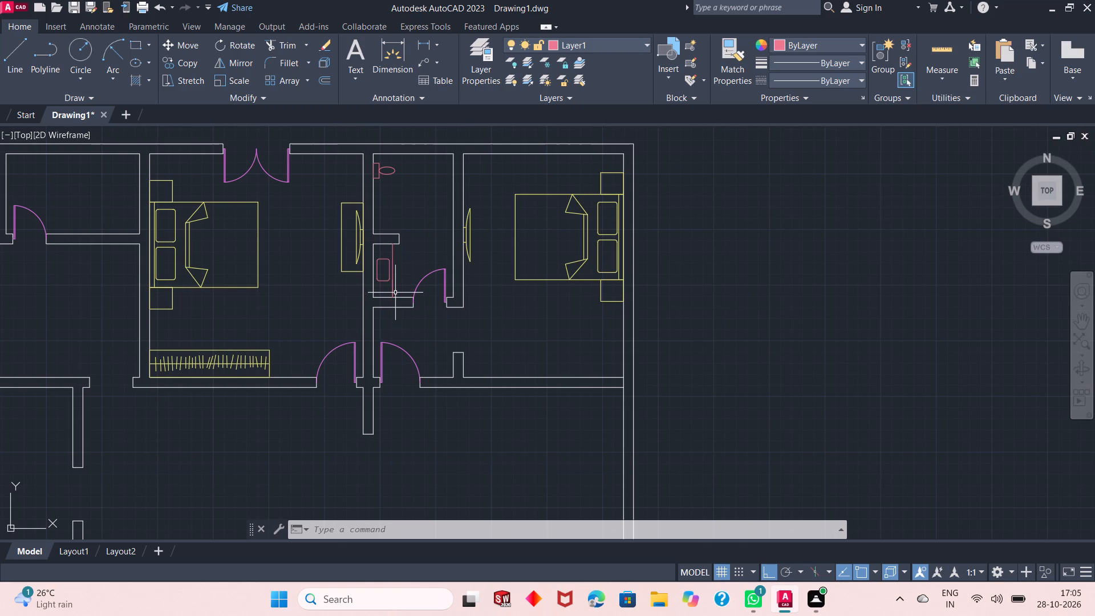
pyautogui.scroll(-1, 399, 174)
pyautogui.scroll(1, 397, 235)
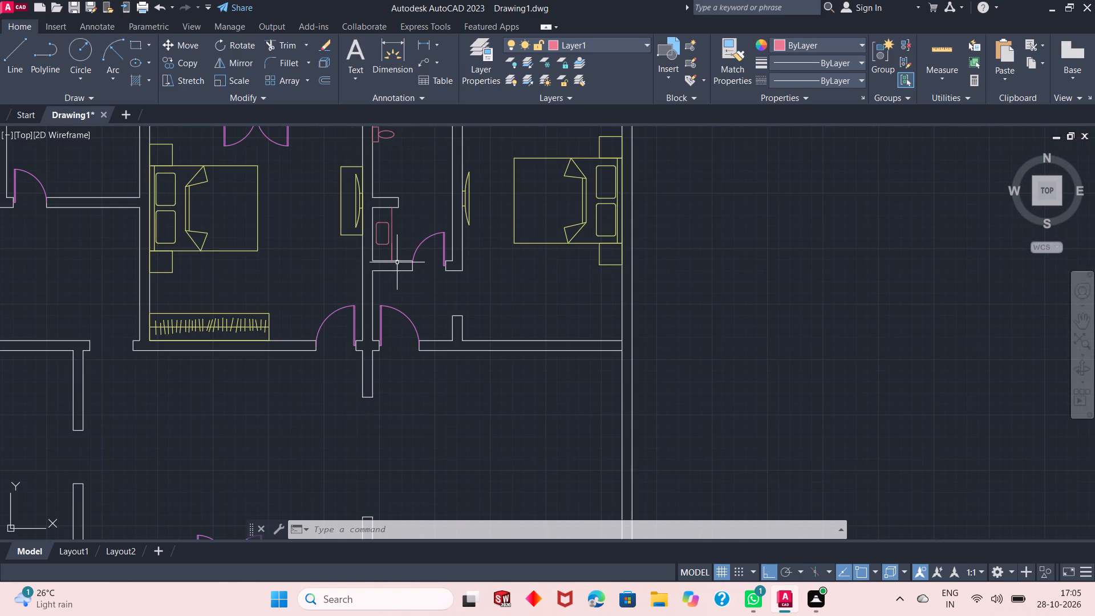
pyautogui.scroll(-2, 378, 242)
pyautogui.scroll(1, 423, 351)
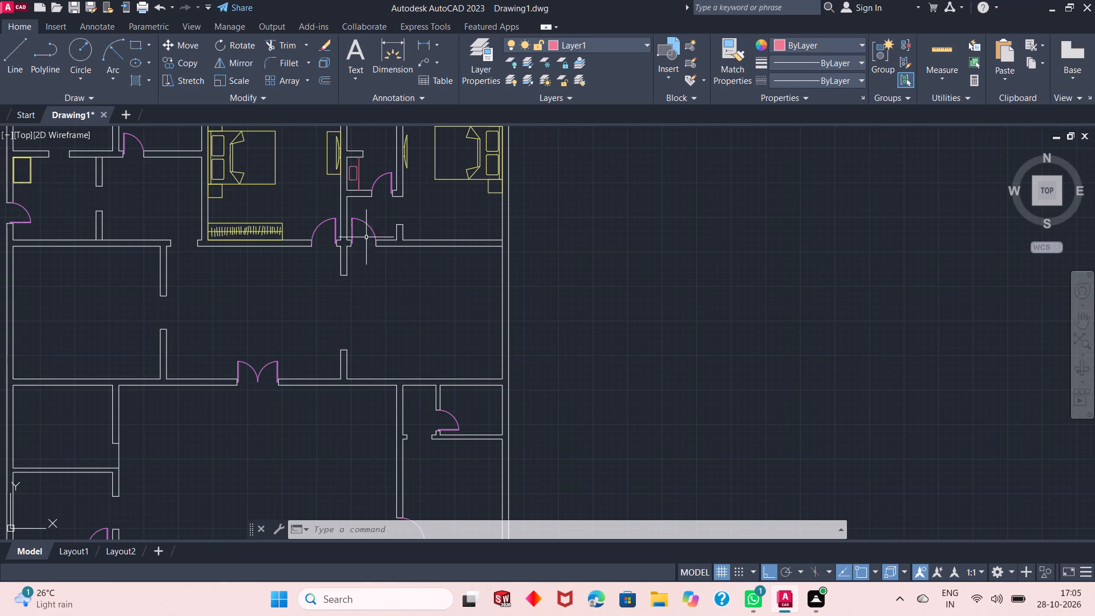
pyautogui.scroll(-1, 347, 260)
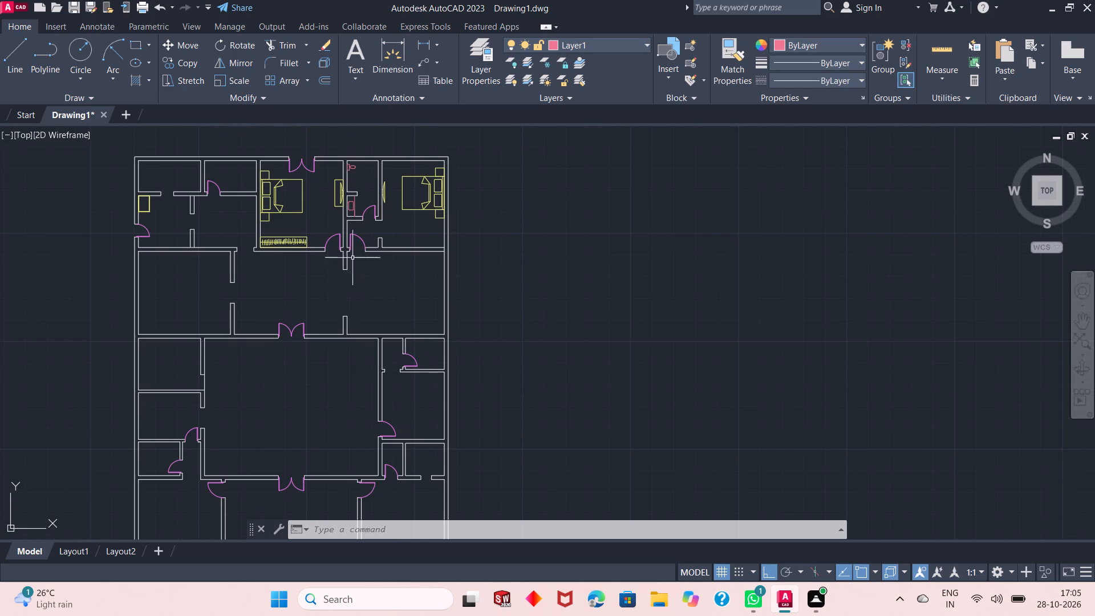
# Make Layer4 current and draw a 7' by 2'9" rectangle just below the north wall of the room south of the northeast bedroom.
pyautogui.click(595, 44)
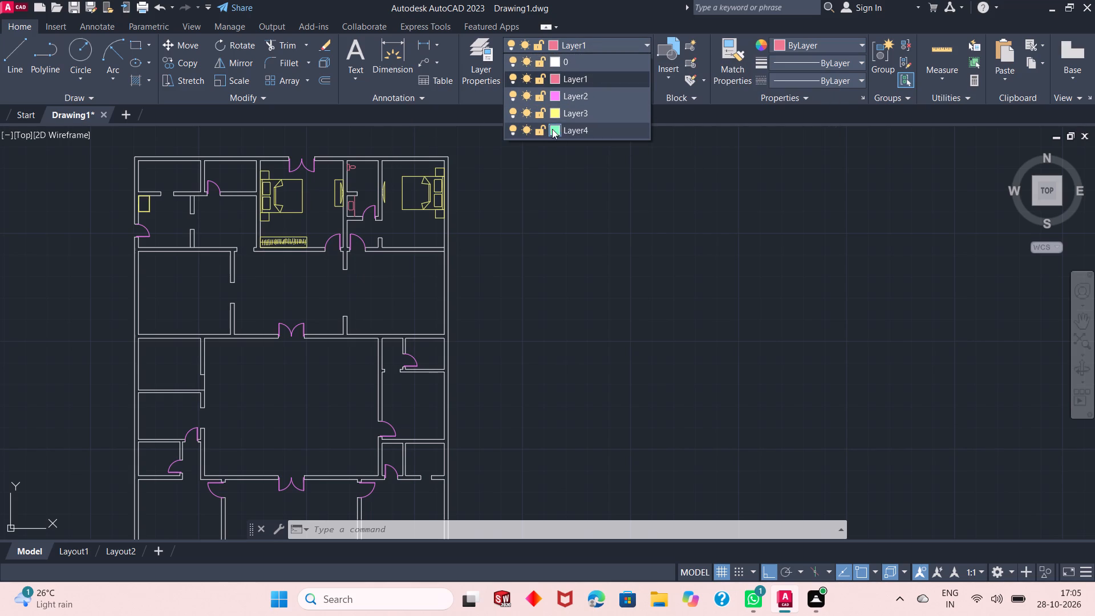
pyautogui.click(574, 127)
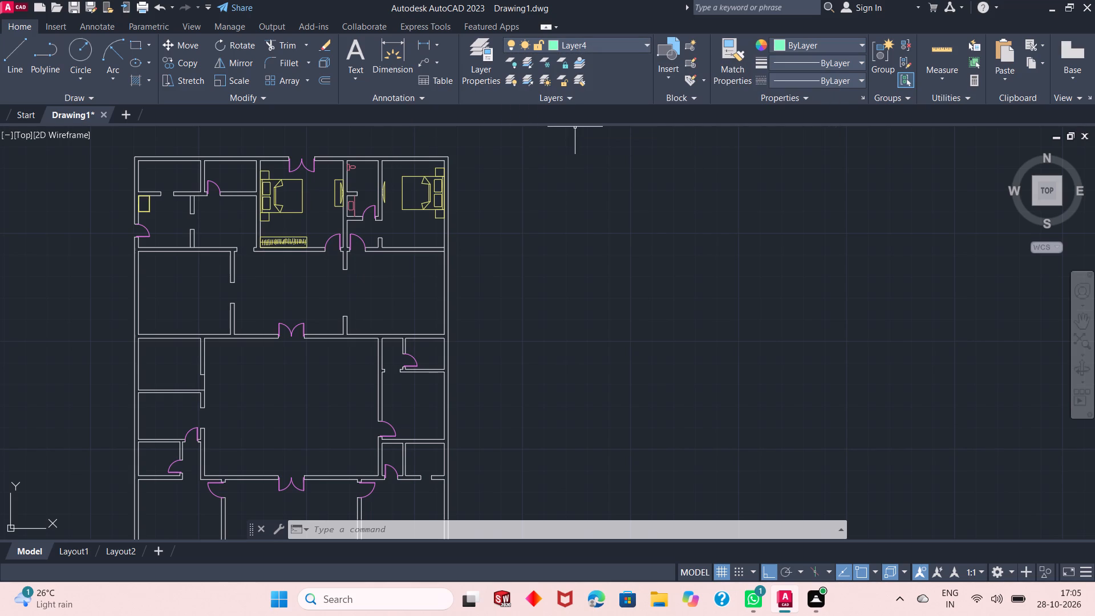
pyautogui.scroll(1, 366, 295)
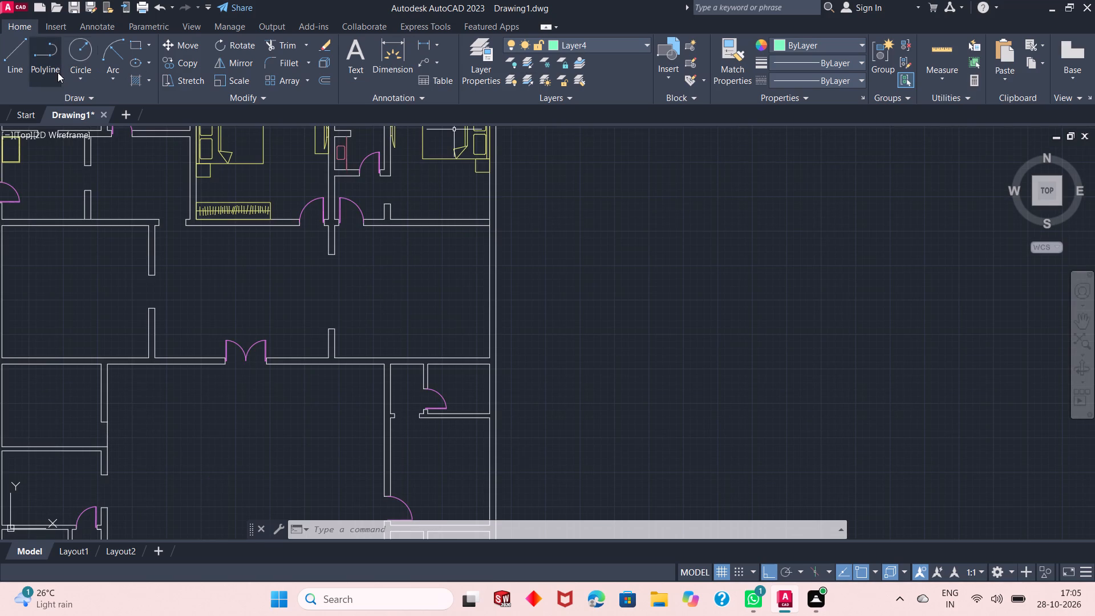
pyautogui.click(577, 43)
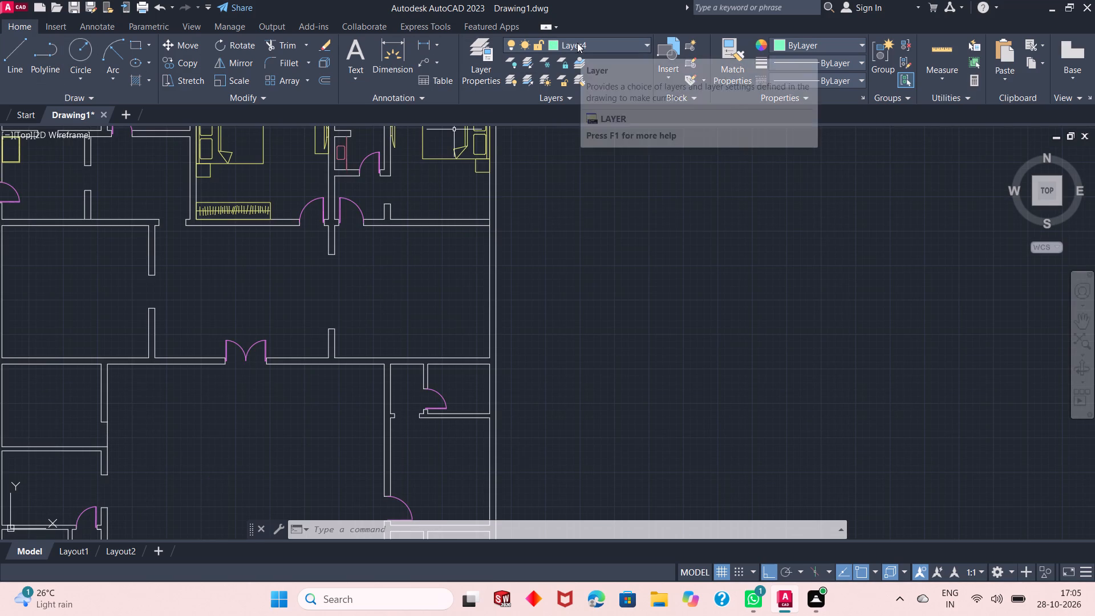
pyautogui.click(581, 43)
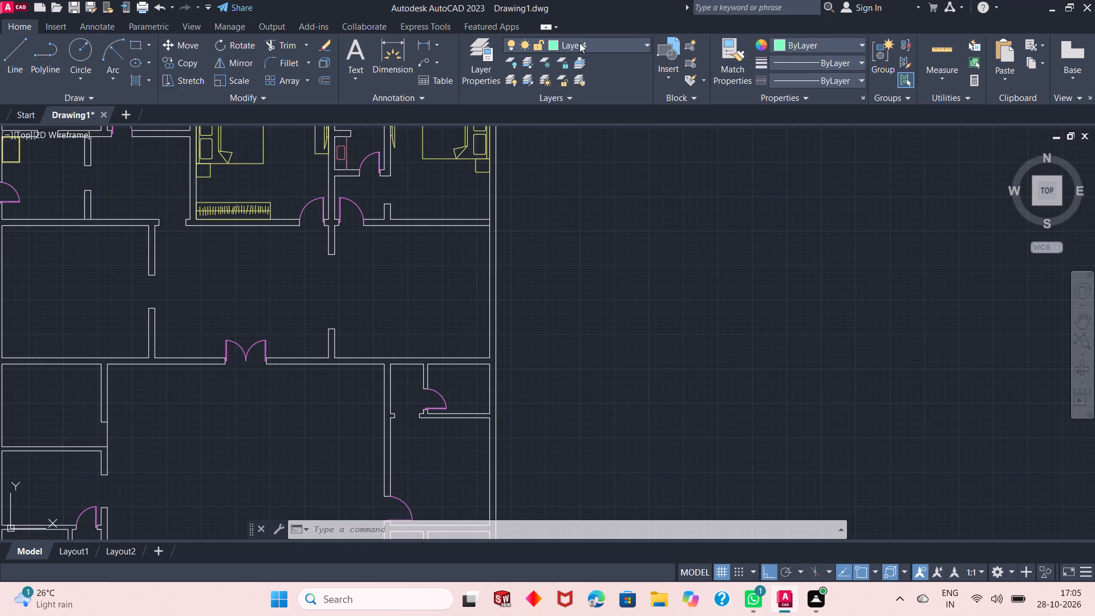
pyautogui.click(138, 42)
pyautogui.scroll(1, 482, 210)
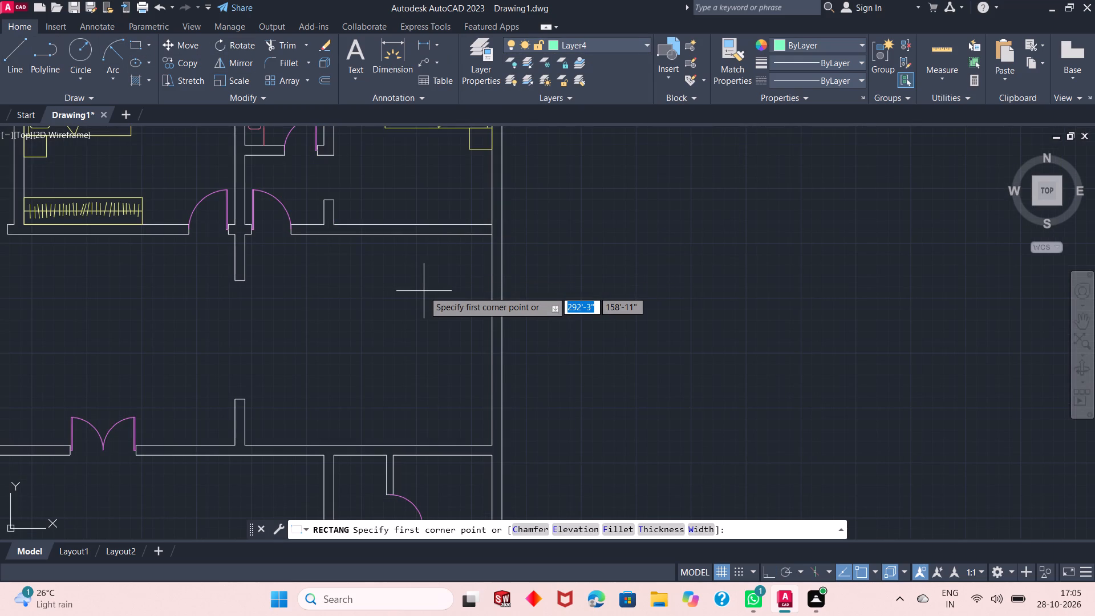
pyautogui.scroll(1, 407, 298)
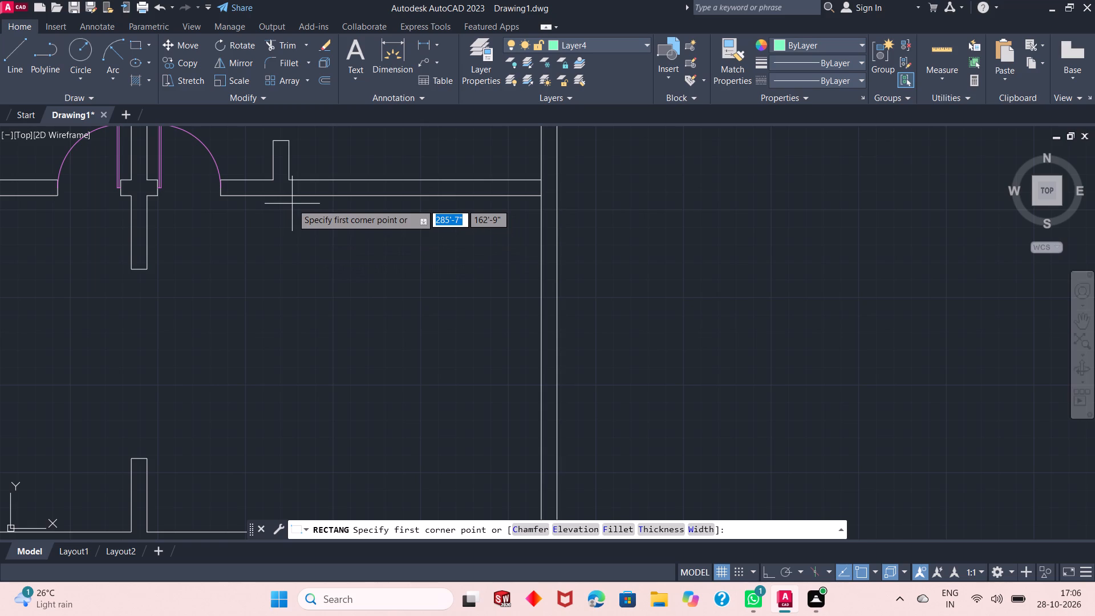
pyautogui.click(301, 204)
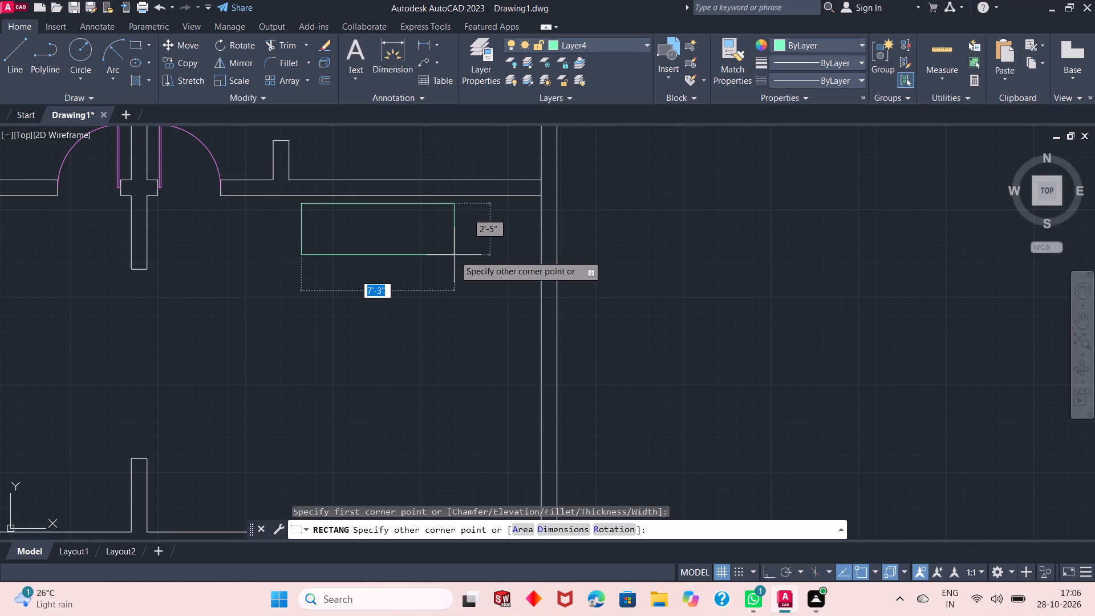
pyautogui.write("7'")
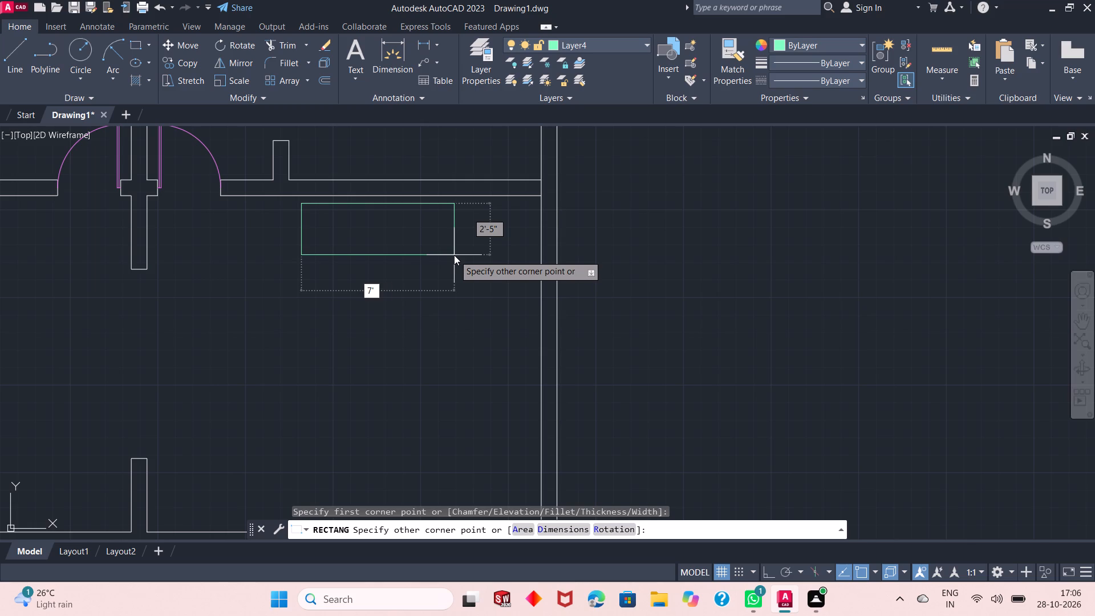
pyautogui.press('Tab')
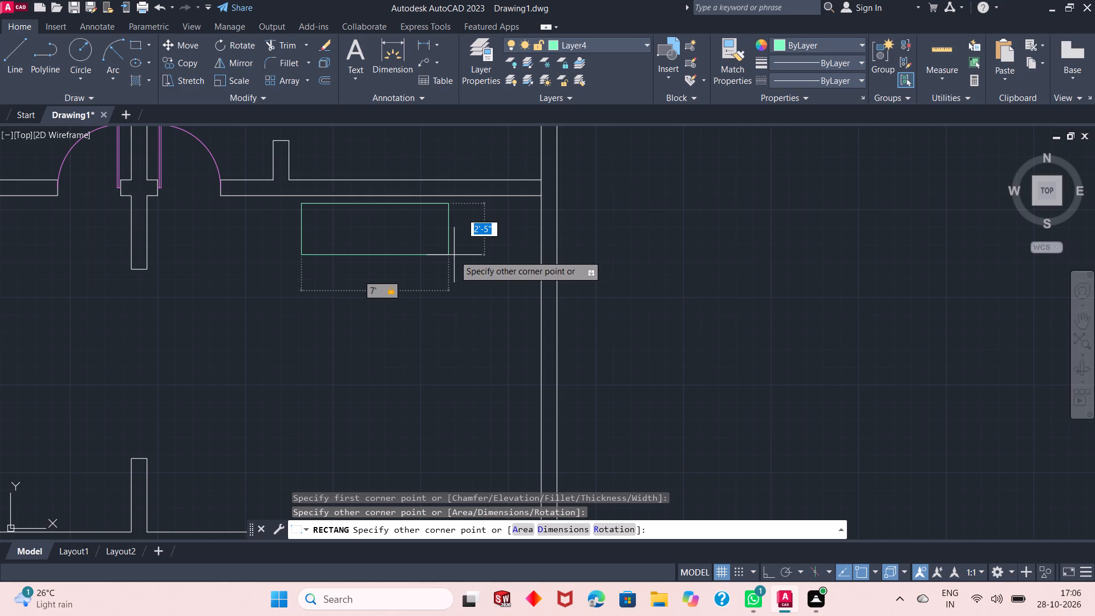
pyautogui.write('2\'9"')
pyautogui.press('Return')
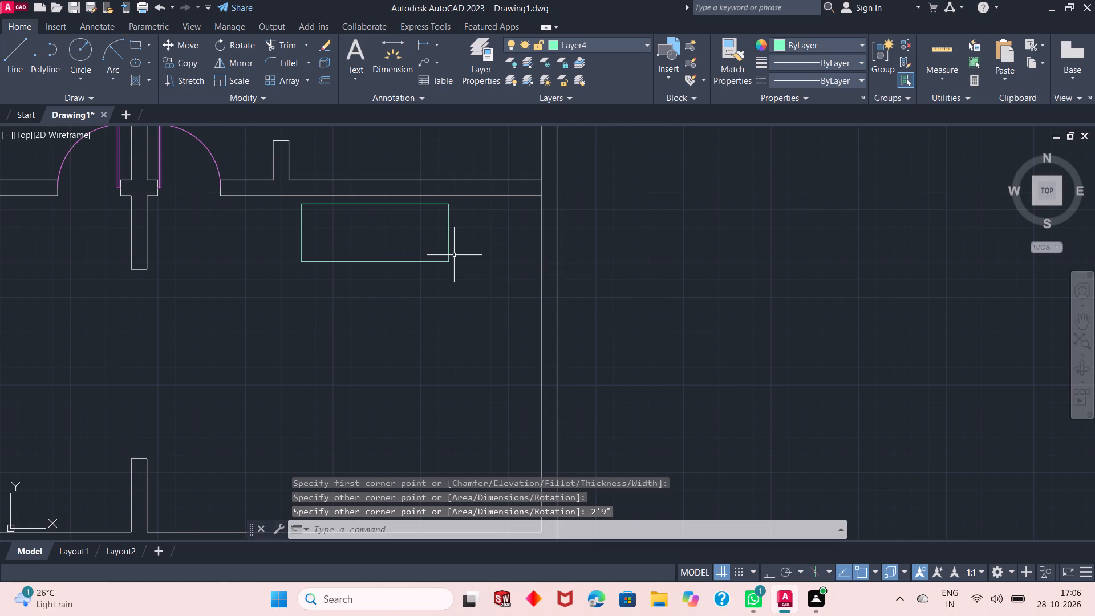
pyautogui.scroll(1, 454, 255)
pyautogui.scroll(-1, 391, 326)
pyautogui.scroll(1, 205, 236)
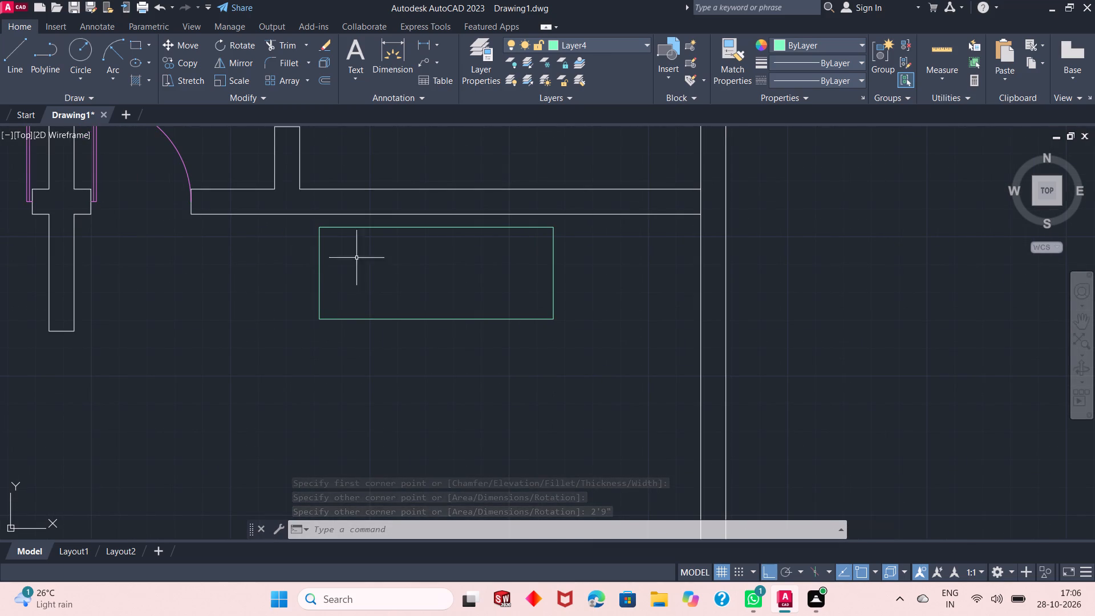
# Explode the 7' by 2'9" rectangle below the room's north wall into separate lines.
pyautogui.click(351, 290)
pyautogui.click(278, 298)
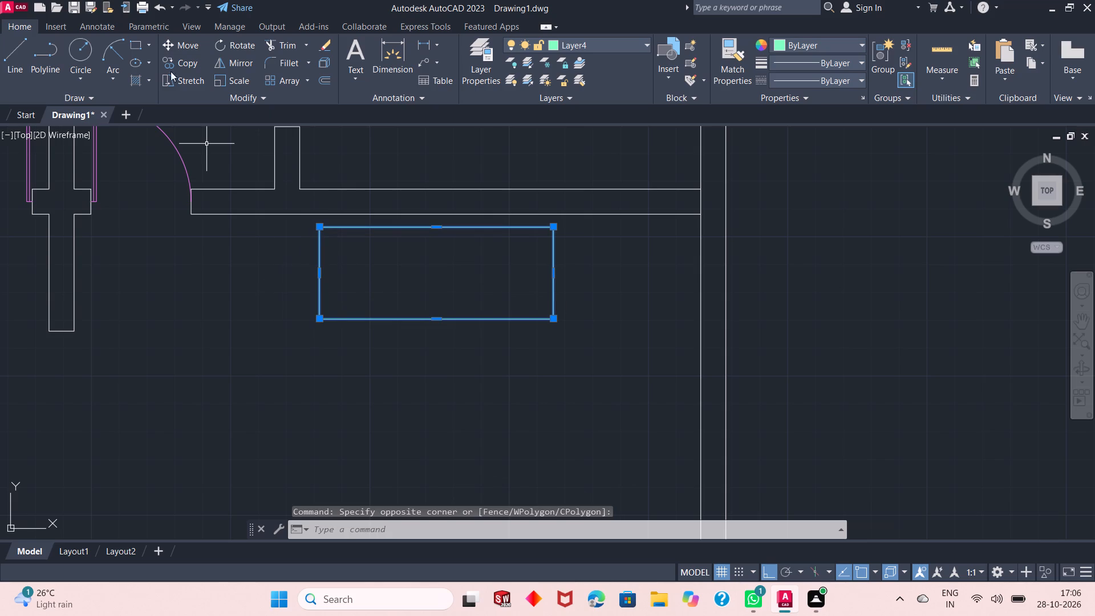
pyautogui.click(319, 63)
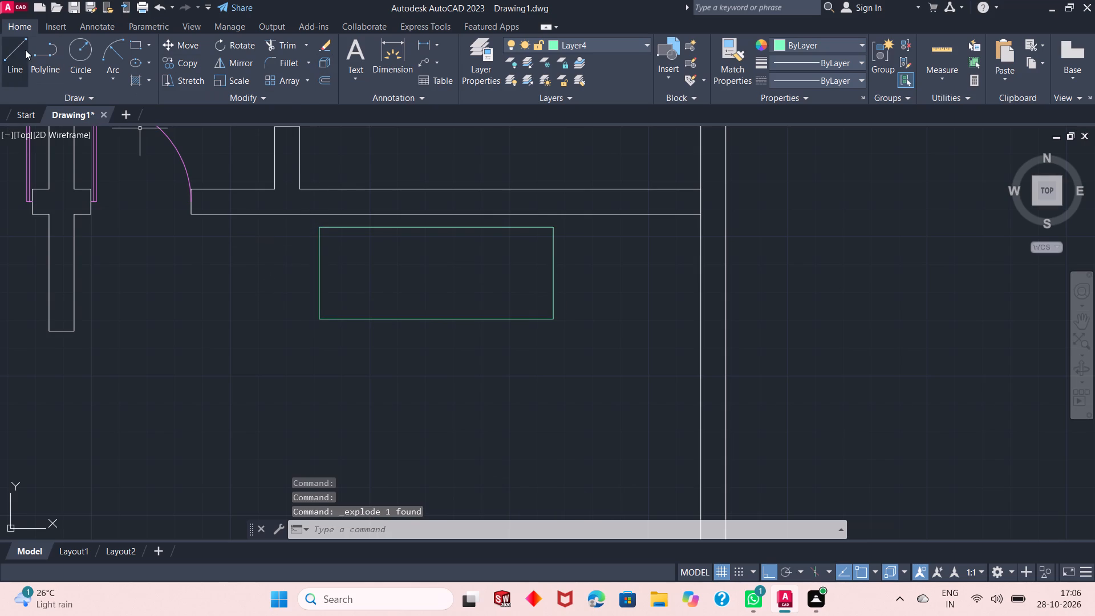
# Offset the exploded rectangle's west and east edges inward by 6" each, using the Through option.
pyautogui.click(13, 51)
pyautogui.click(317, 82)
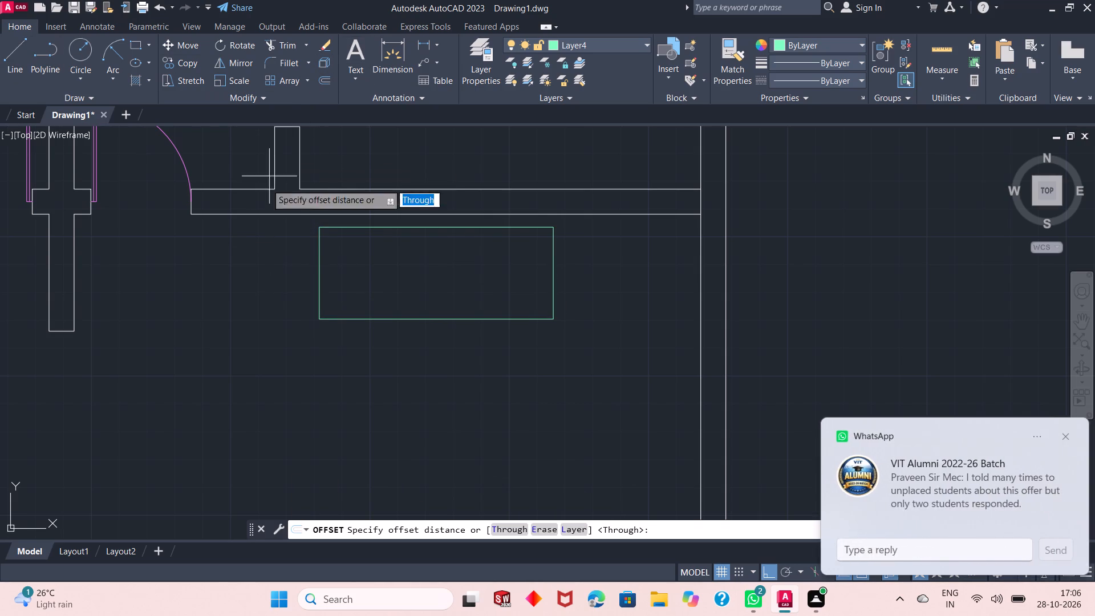
pyautogui.rightClick(237, 243)
pyautogui.click(254, 250)
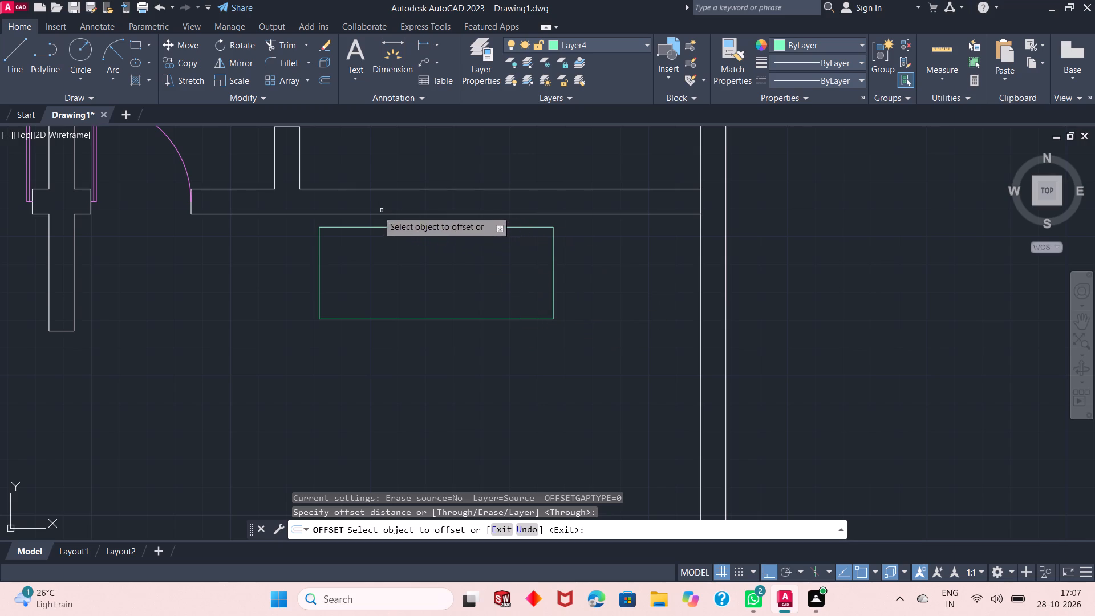
pyautogui.scroll(1, 366, 208)
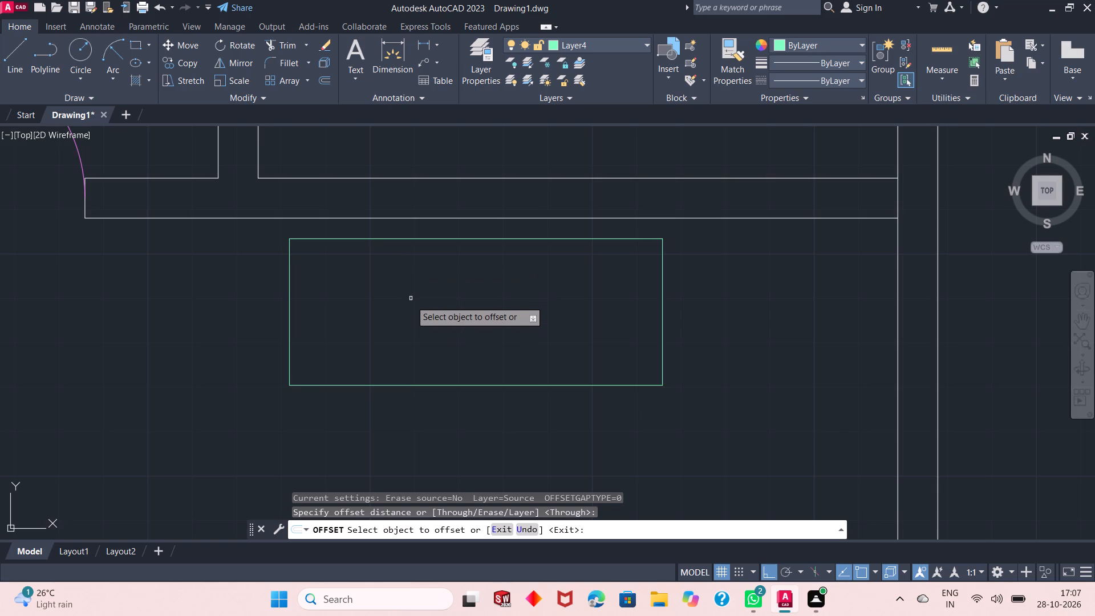
pyautogui.scroll(1, 413, 309)
pyautogui.scroll(-1, 411, 299)
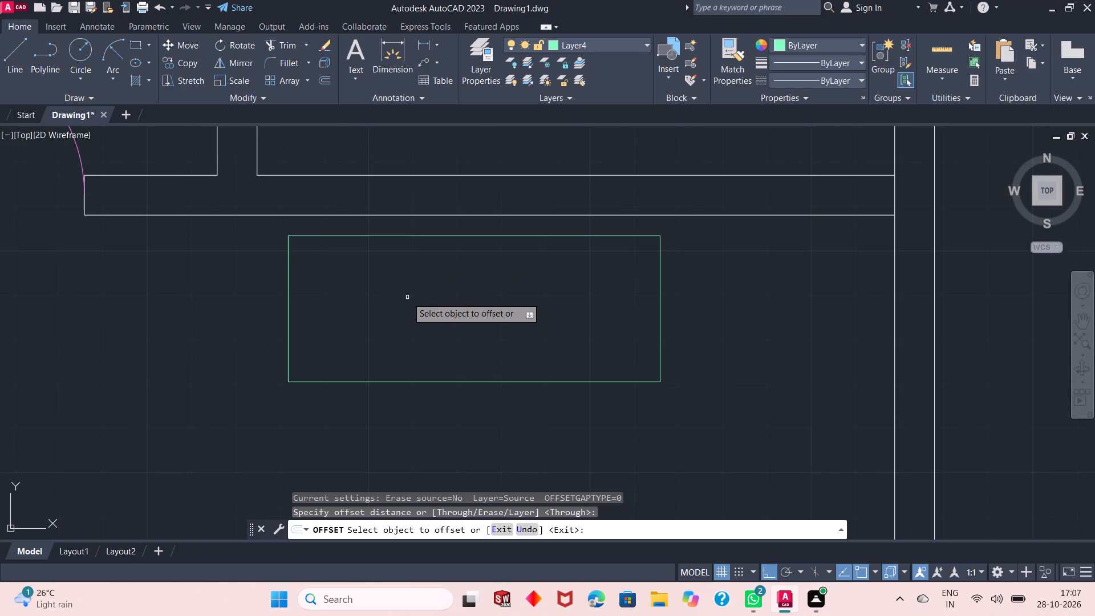
pyautogui.click(286, 311)
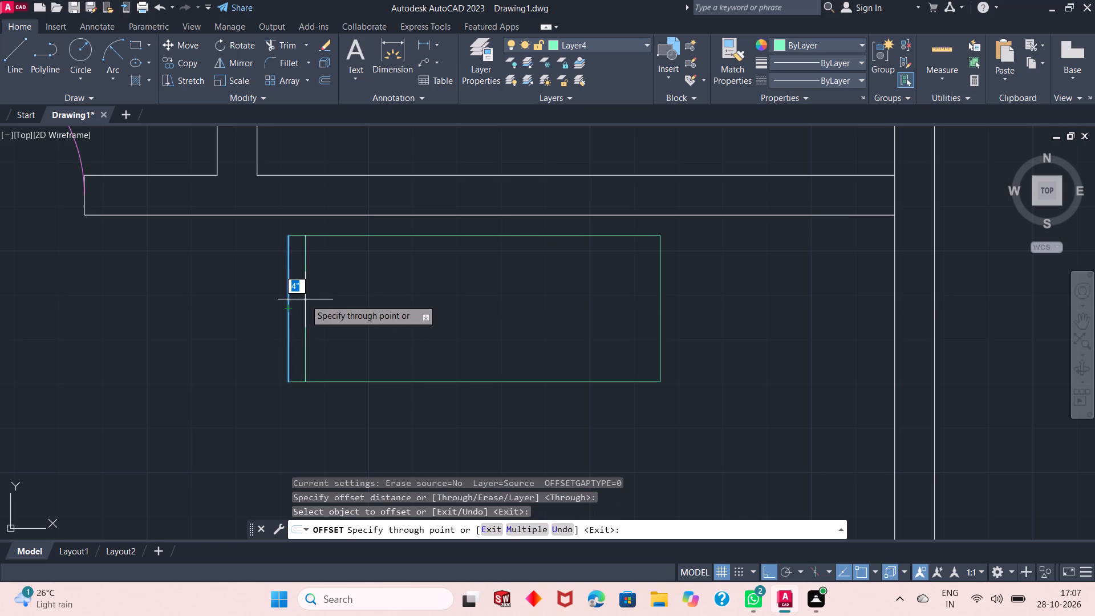
pyautogui.write('6"')
pyautogui.press('Return')
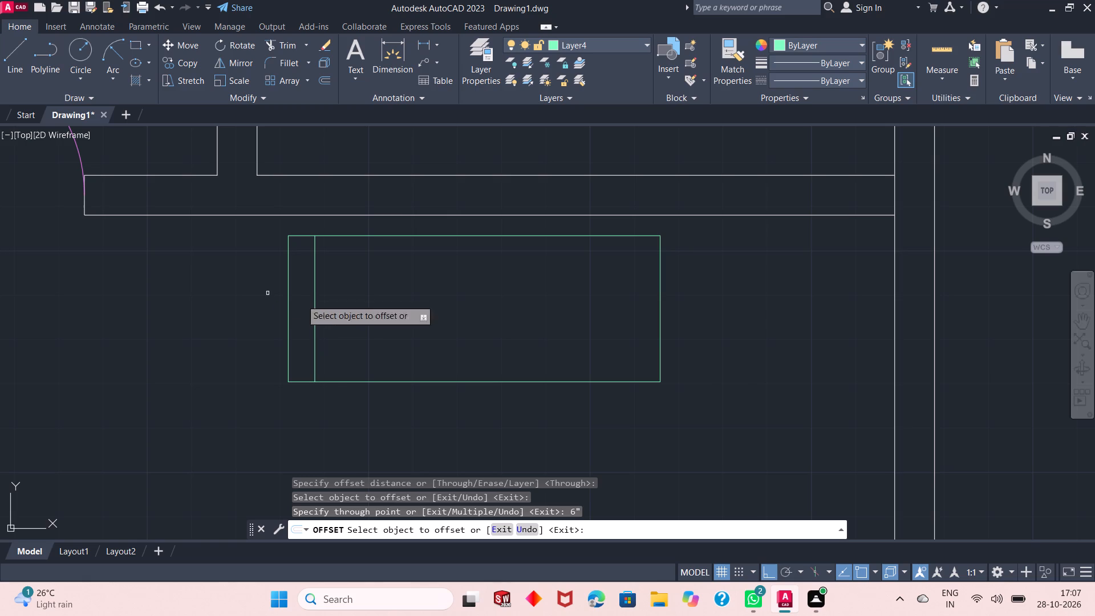
pyautogui.click(660, 301)
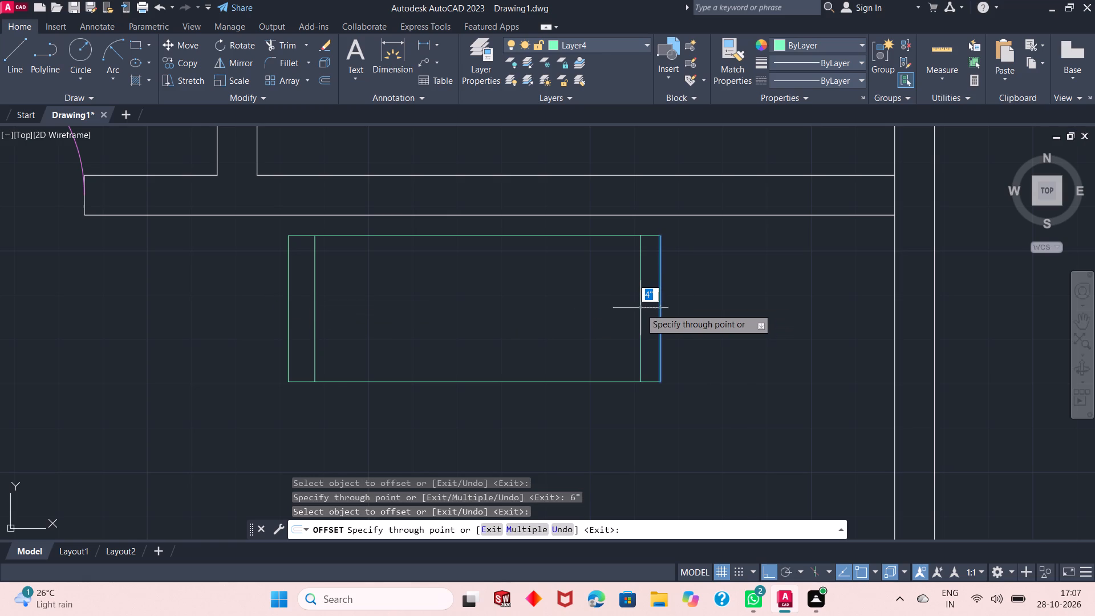
pyautogui.write('6"')
pyautogui.press('Return')
# Offset the rectangle's north edge 3" inward, and offset the resulting line a further 3" south.
pyautogui.click(568, 236)
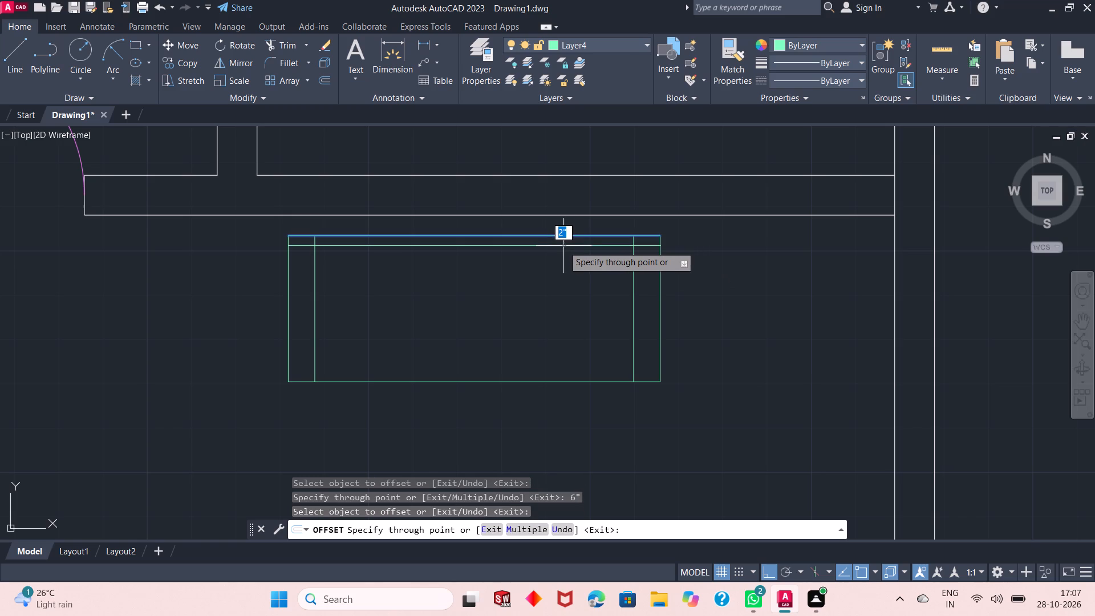
pyautogui.write('3"')
pyautogui.press('Return')
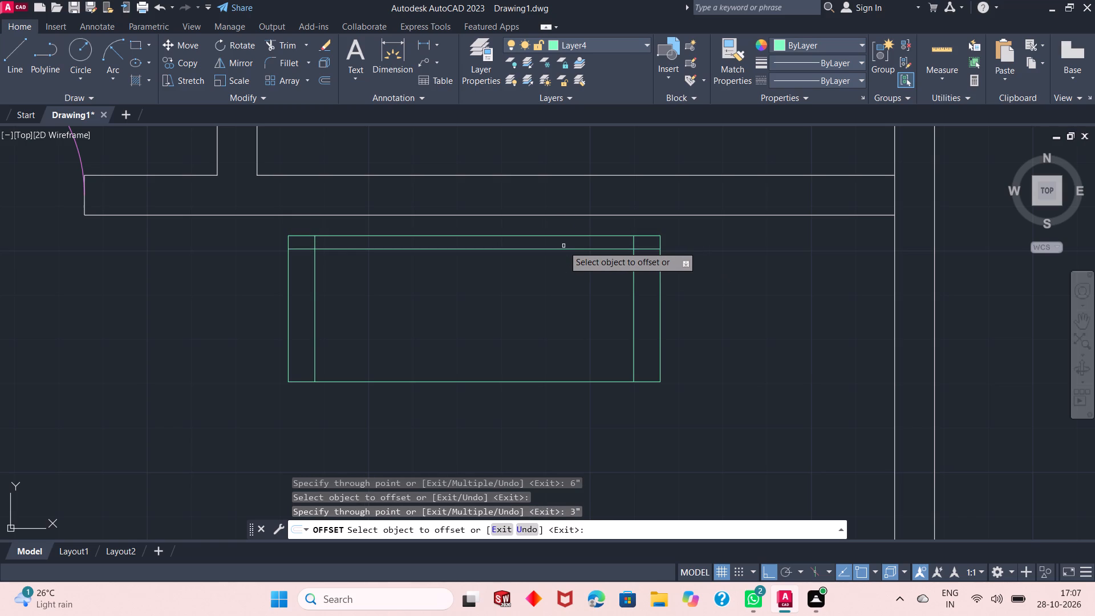
pyautogui.click(553, 249)
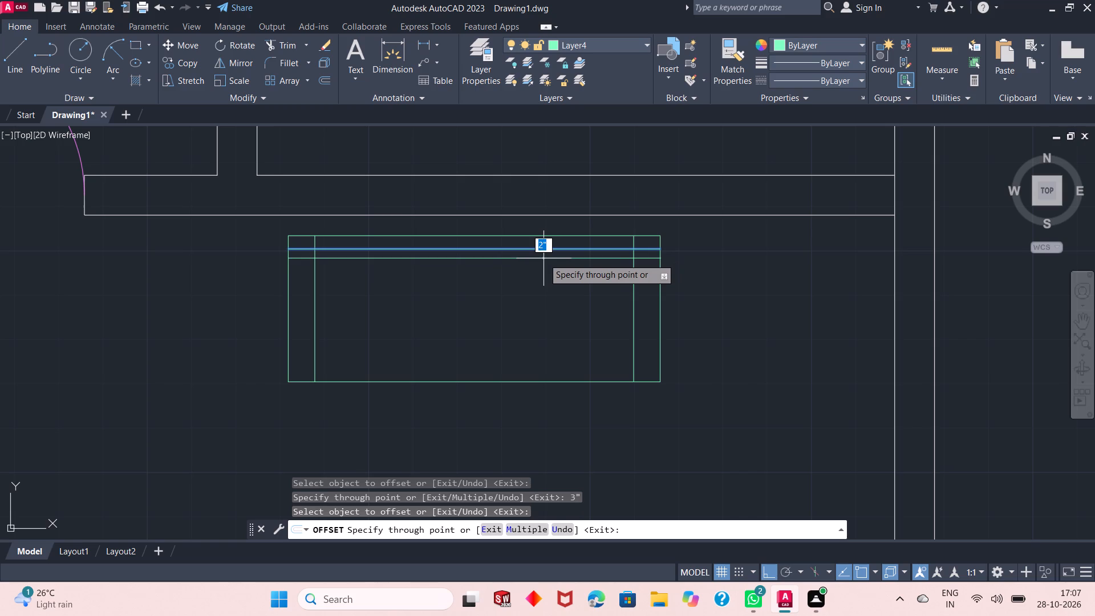
pyautogui.write('3"')
pyautogui.press('Return')
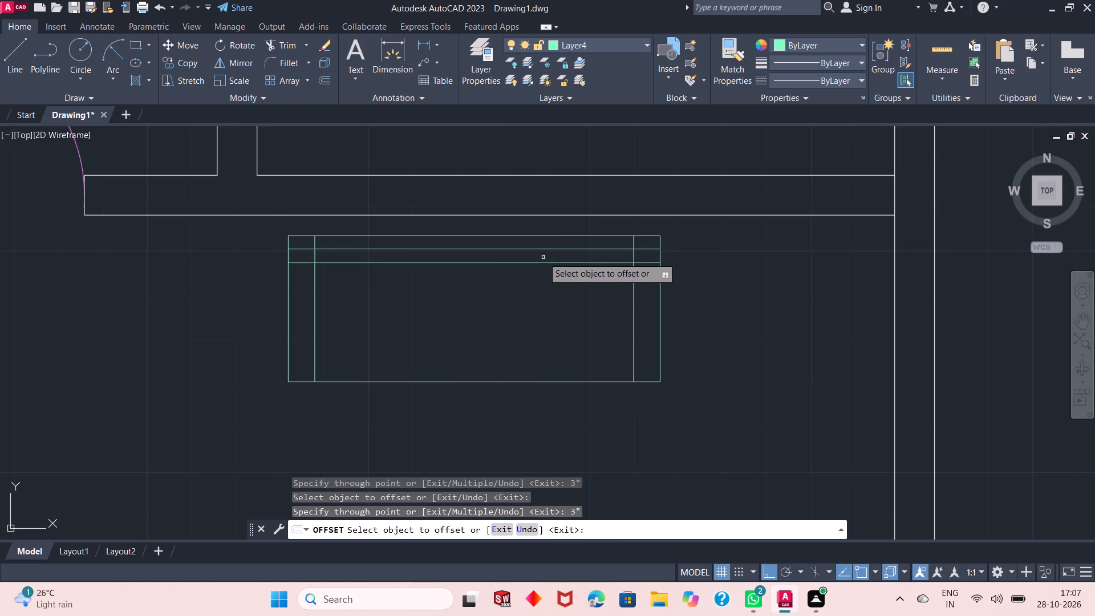
pyautogui.rightClick(542, 257)
pyautogui.click(567, 265)
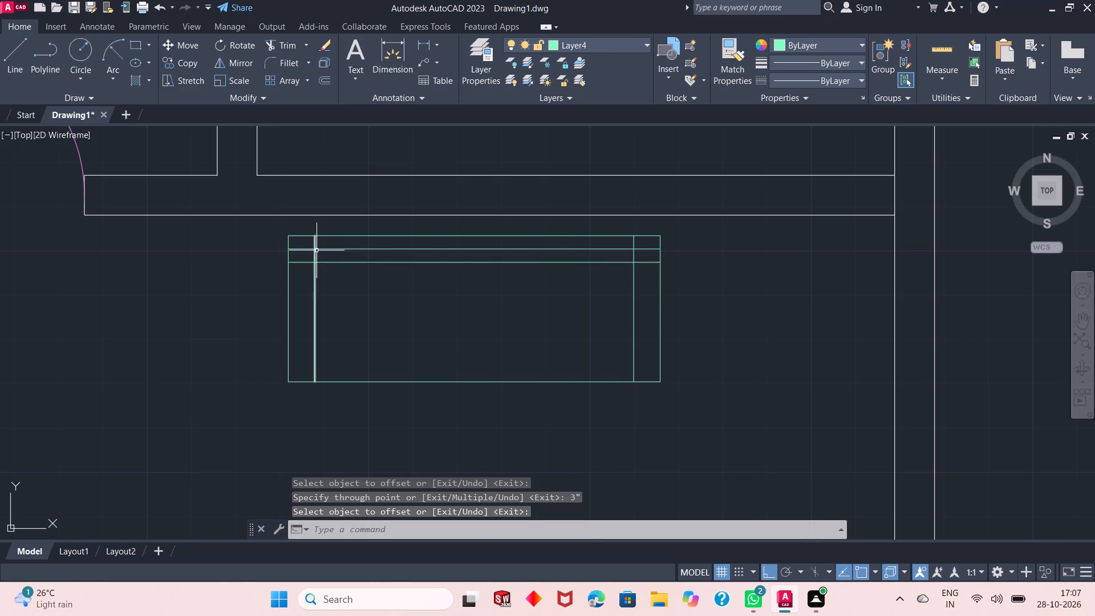
# Trim both inner horizontal lines where they extend past the inner vertical lines on the west and east sides.
pyautogui.scroll(2, 317, 249)
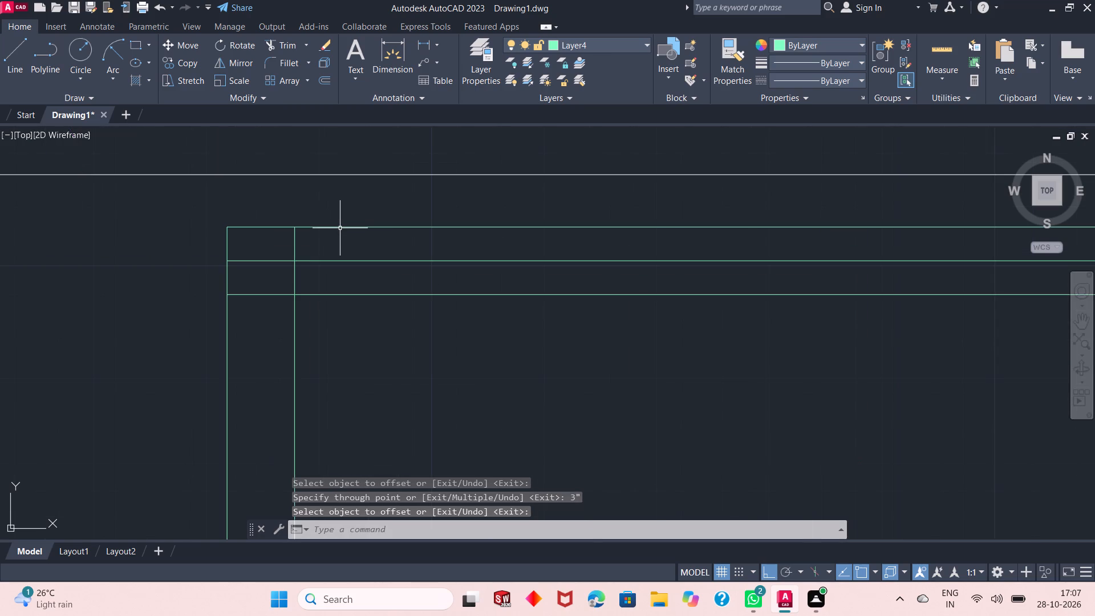
pyautogui.click(286, 48)
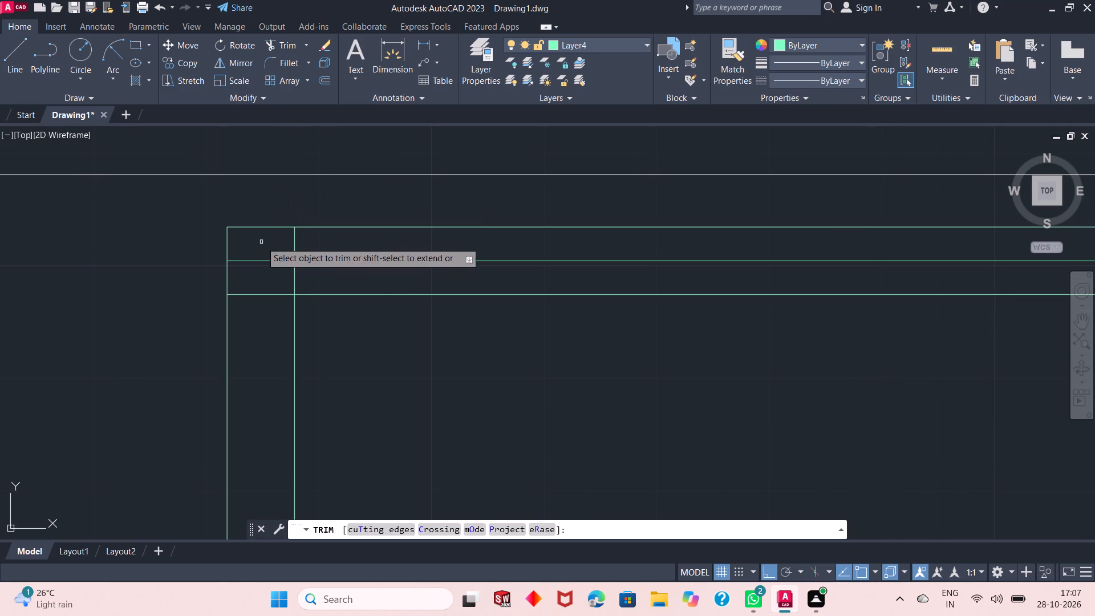
pyautogui.click(261, 242)
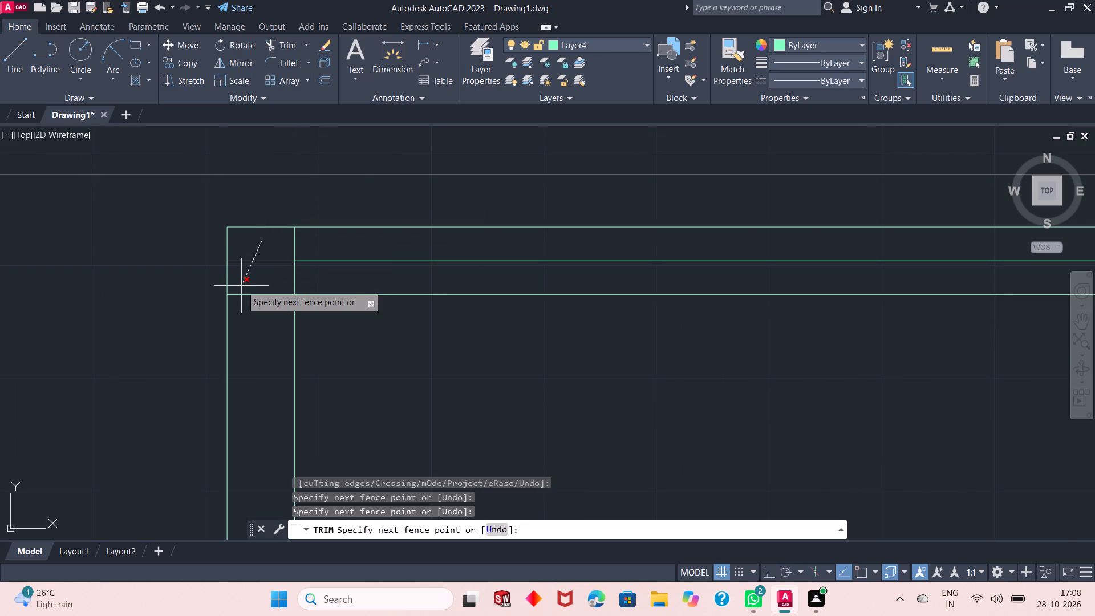
pyautogui.click(242, 318)
pyautogui.scroll(-1, 245, 288)
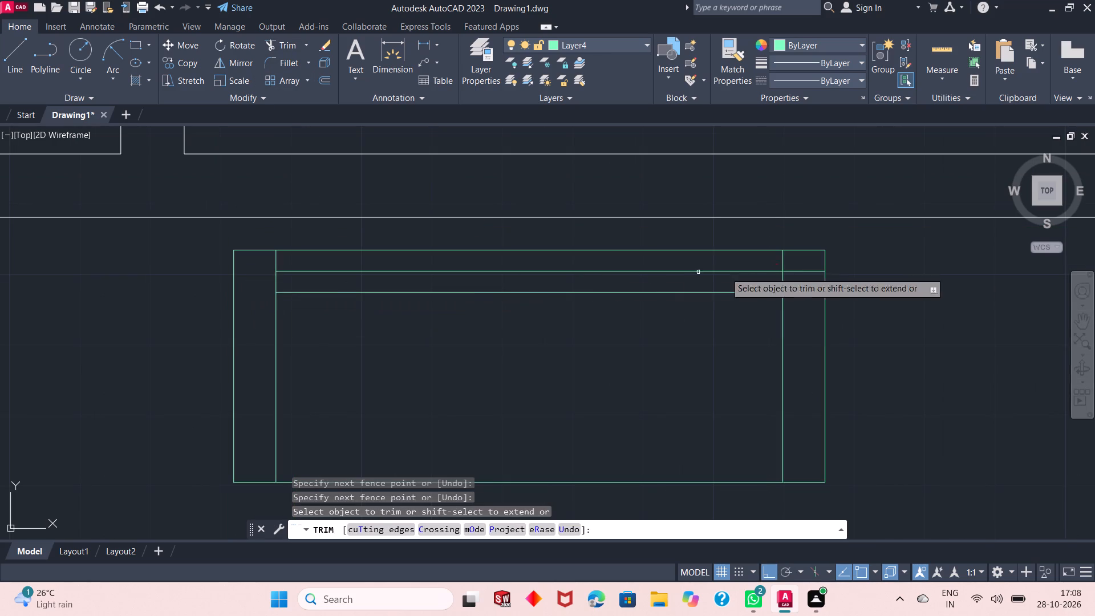
pyautogui.click(790, 262)
pyautogui.click(797, 305)
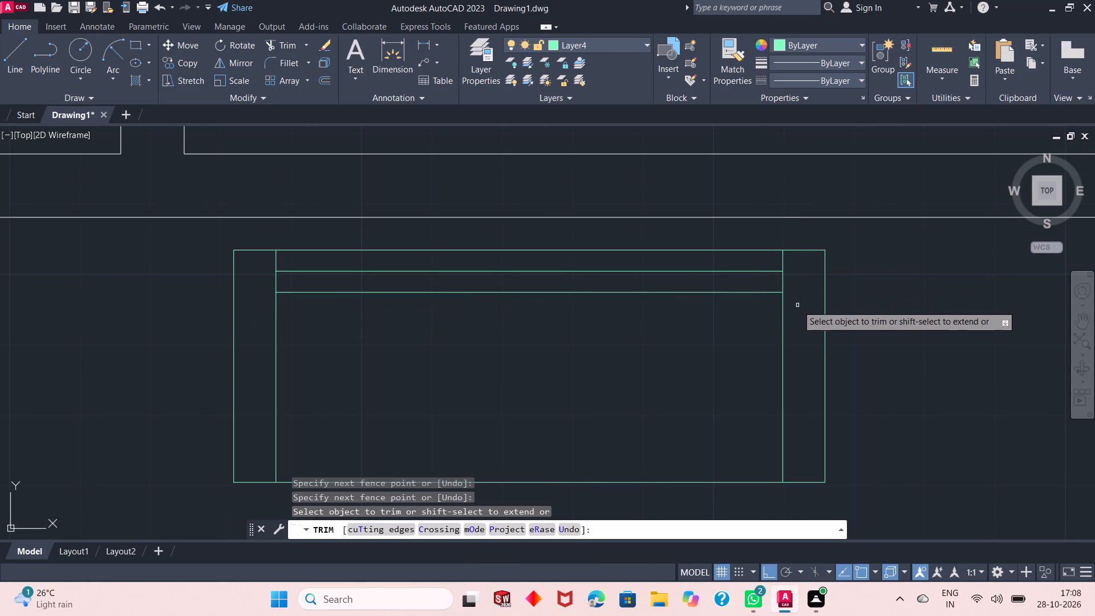
# Trim the two inner vertical lines where they extend north of the upper inner horizontal line.
pyautogui.scroll(1, 742, 261)
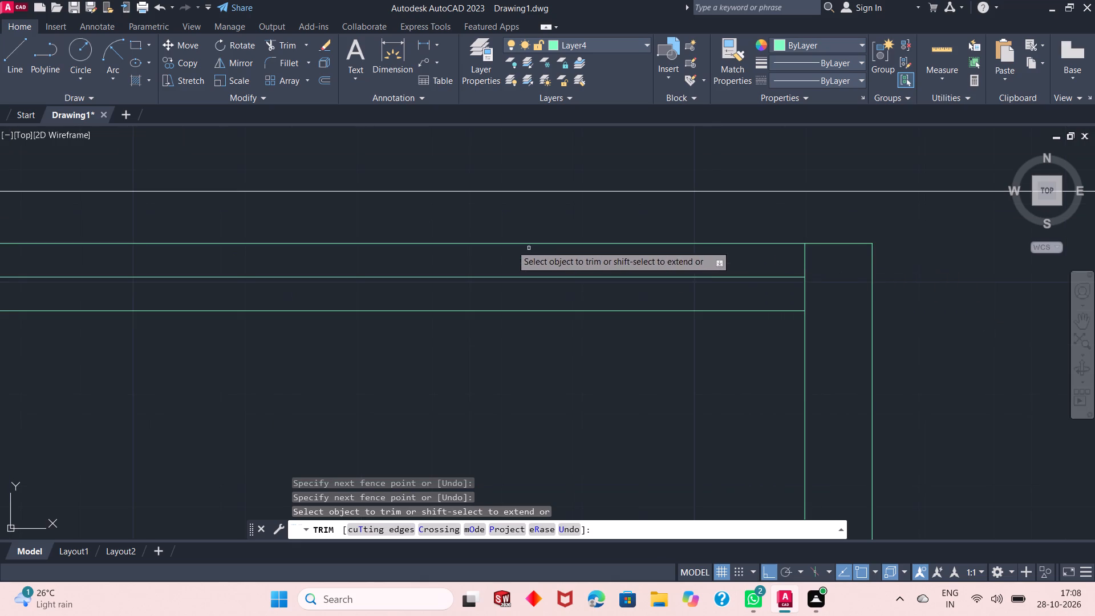
pyautogui.click(821, 254)
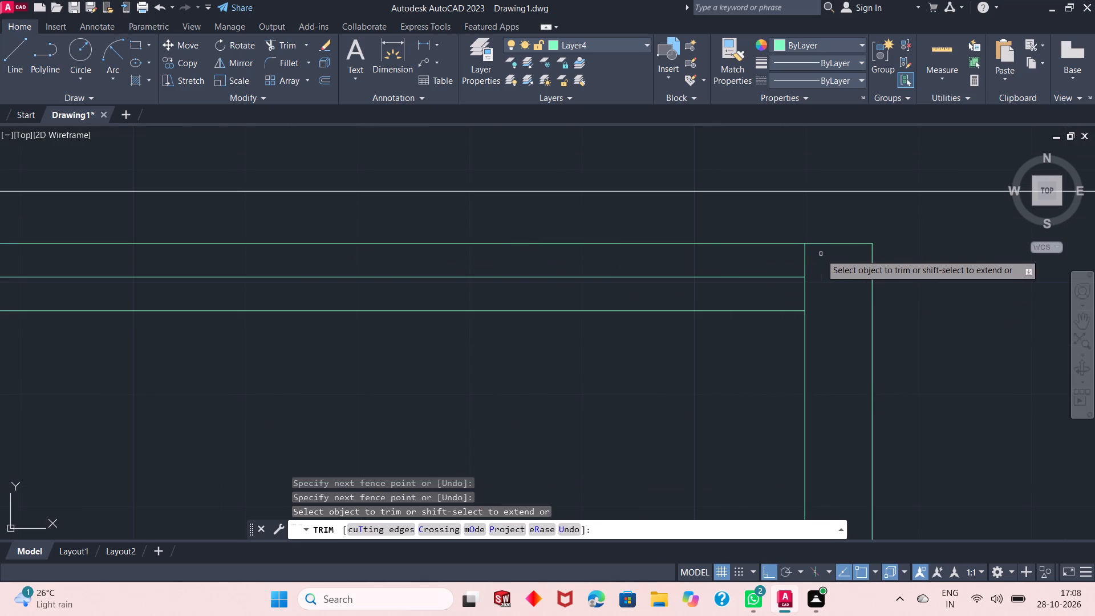
pyautogui.scroll(-2, 758, 259)
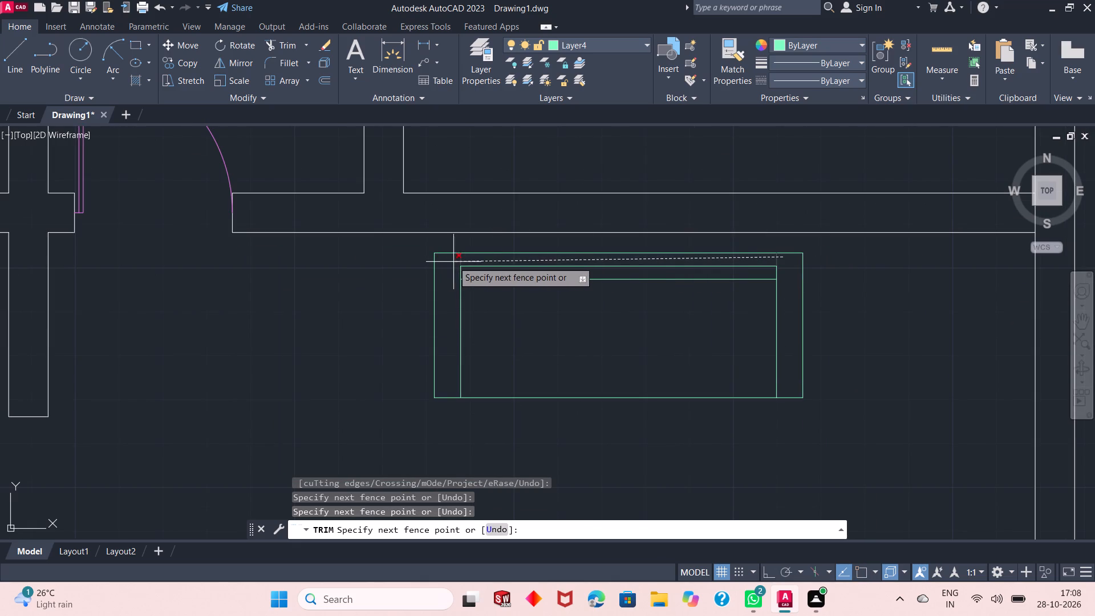
pyautogui.click(451, 258)
pyautogui.scroll(1, 638, 262)
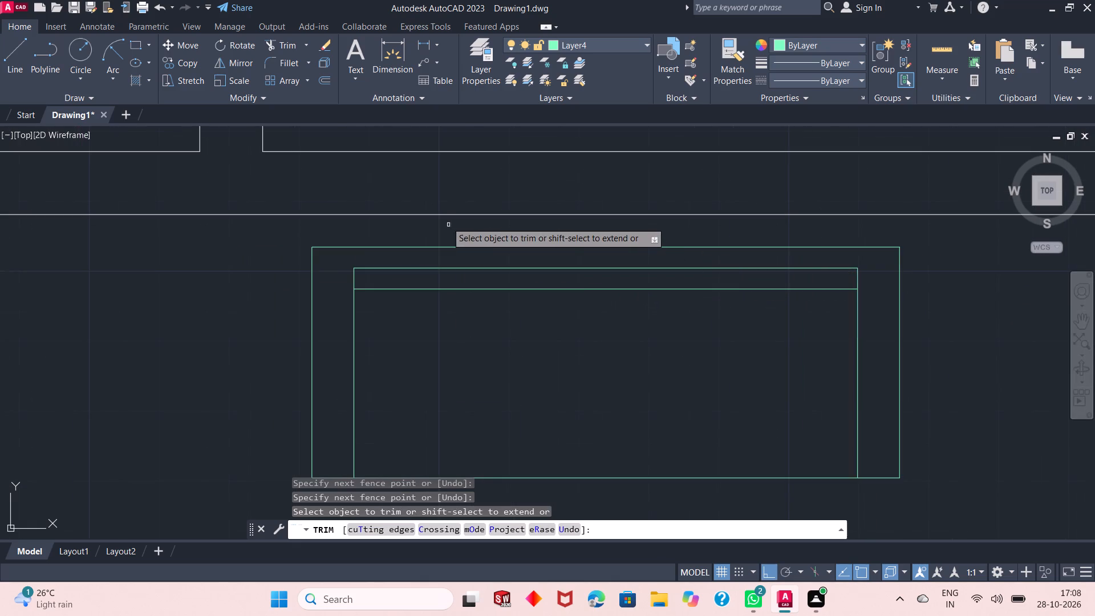
pyautogui.rightClick(453, 173)
pyautogui.click(464, 186)
pyautogui.scroll(-1, 451, 211)
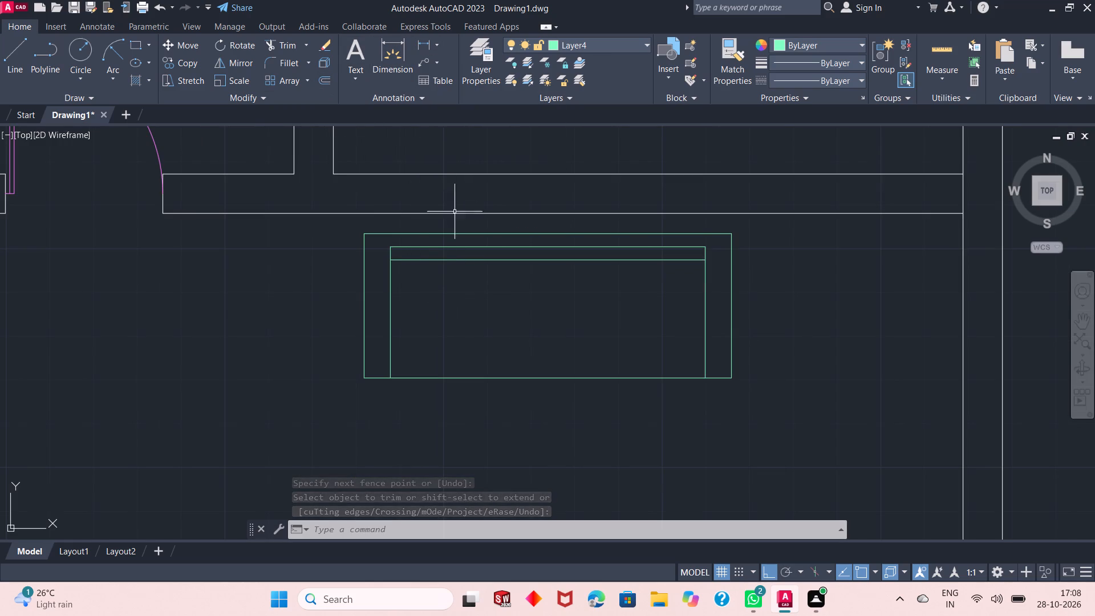
# Fillet the inner outline's northwest and northeast corners with a 2" radius.
pyautogui.scroll(1, 463, 238)
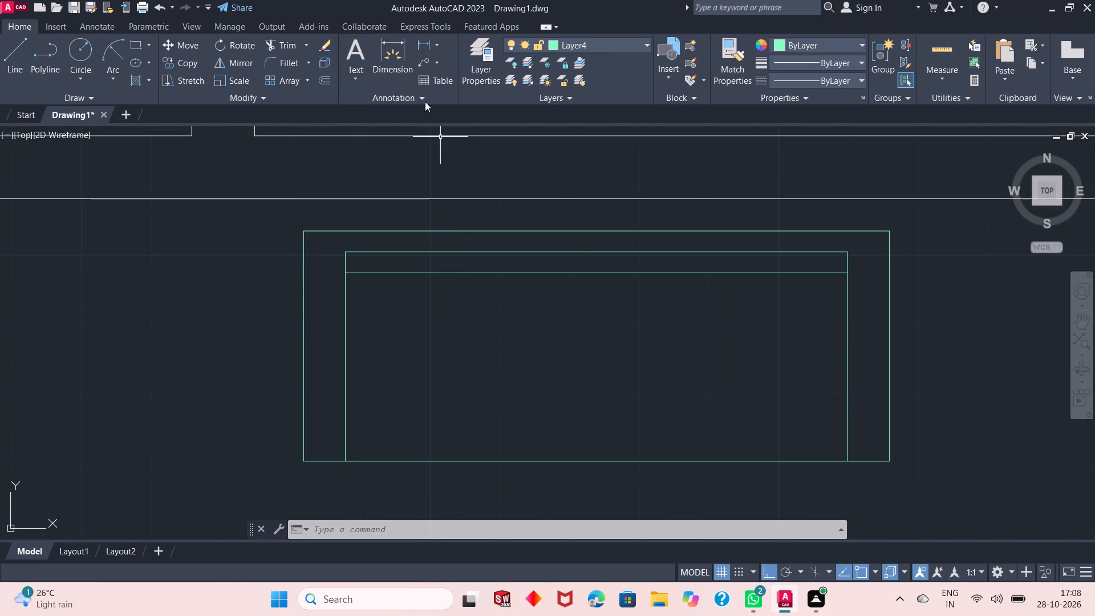
pyautogui.click(273, 66)
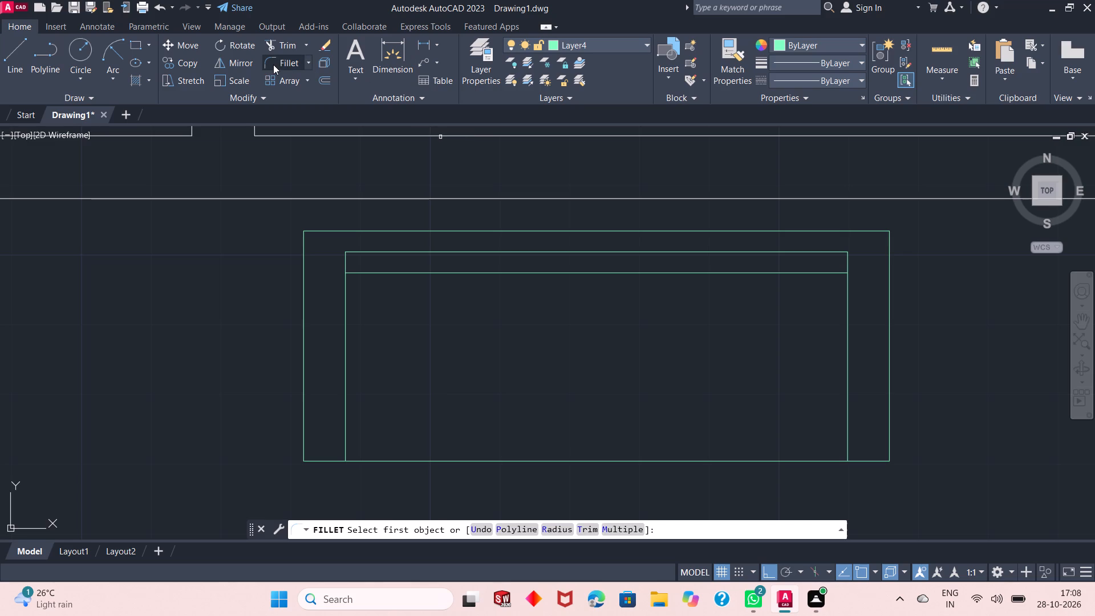
pyautogui.scroll(1, 376, 285)
pyautogui.click(347, 232)
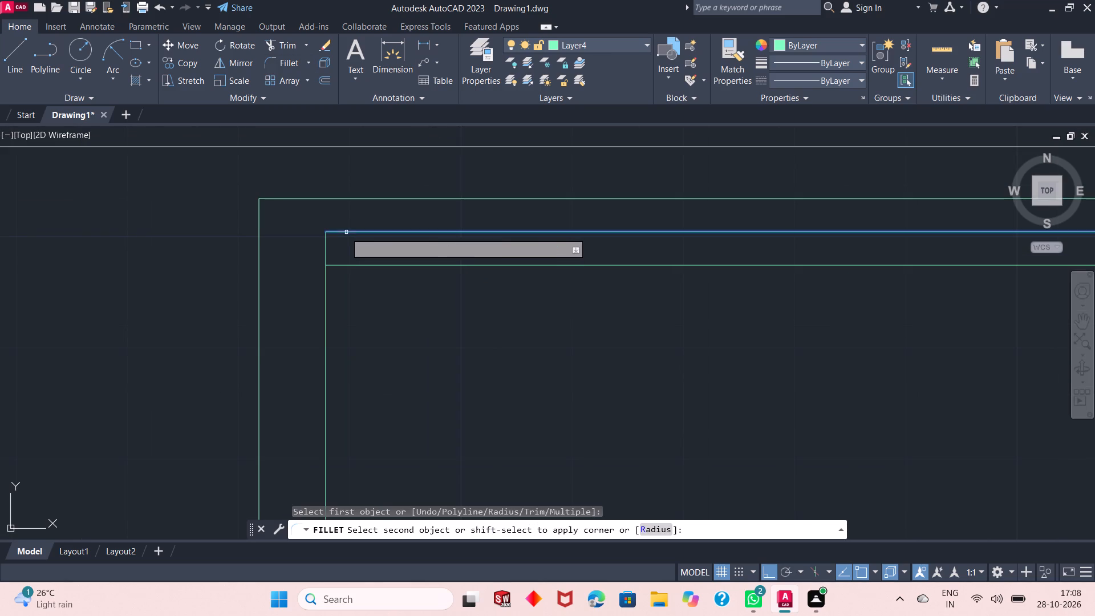
pyautogui.click(326, 243)
pyautogui.scroll(-2, 326, 252)
pyautogui.scroll(2, 683, 238)
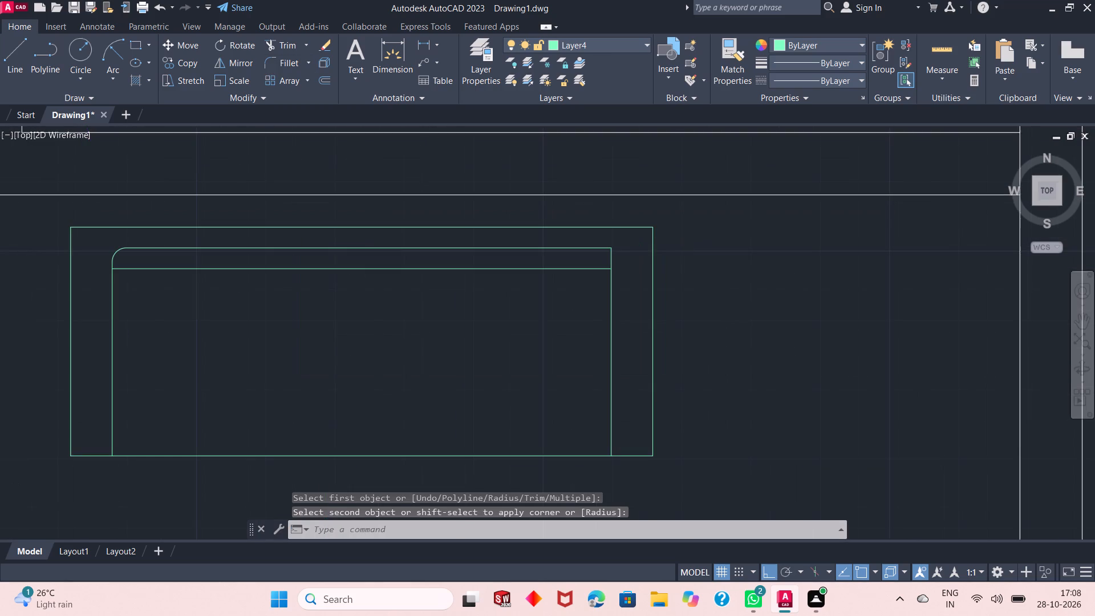
pyautogui.rightClick(684, 238)
pyautogui.click(704, 238)
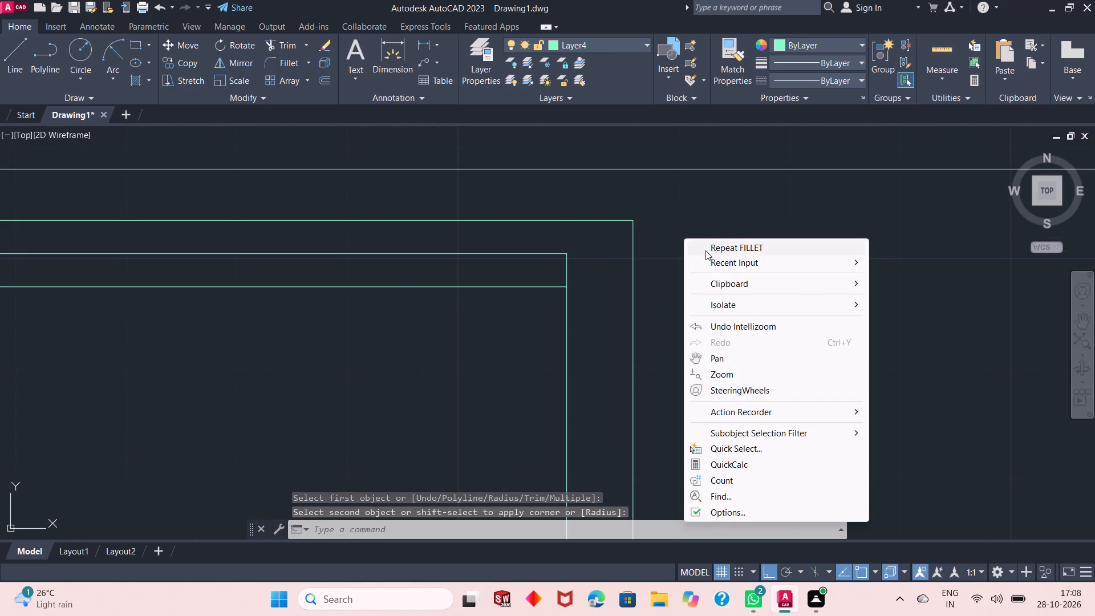
pyautogui.click(705, 250)
pyautogui.click(542, 254)
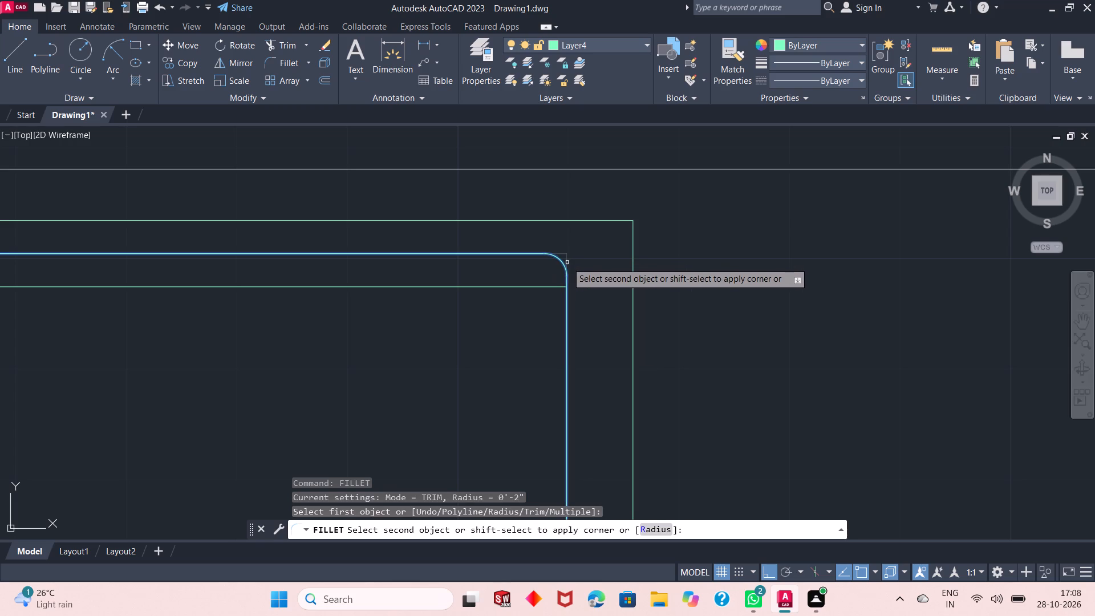
pyautogui.click(567, 262)
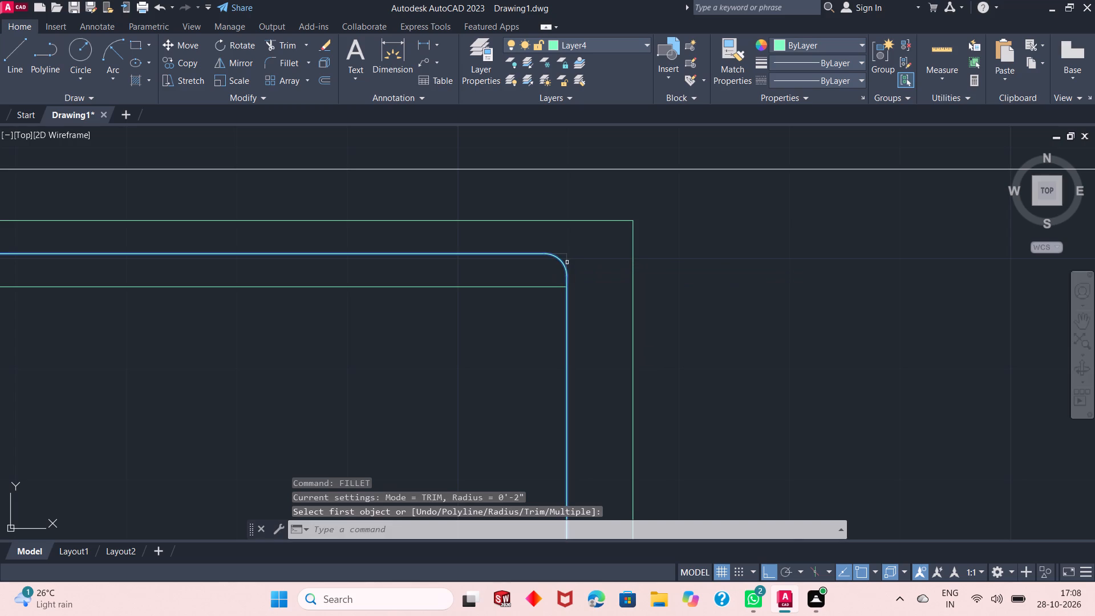
# Fillet the sofa's outer northeast and northwest corners with a 2" radius.
pyautogui.rightClick(651, 216)
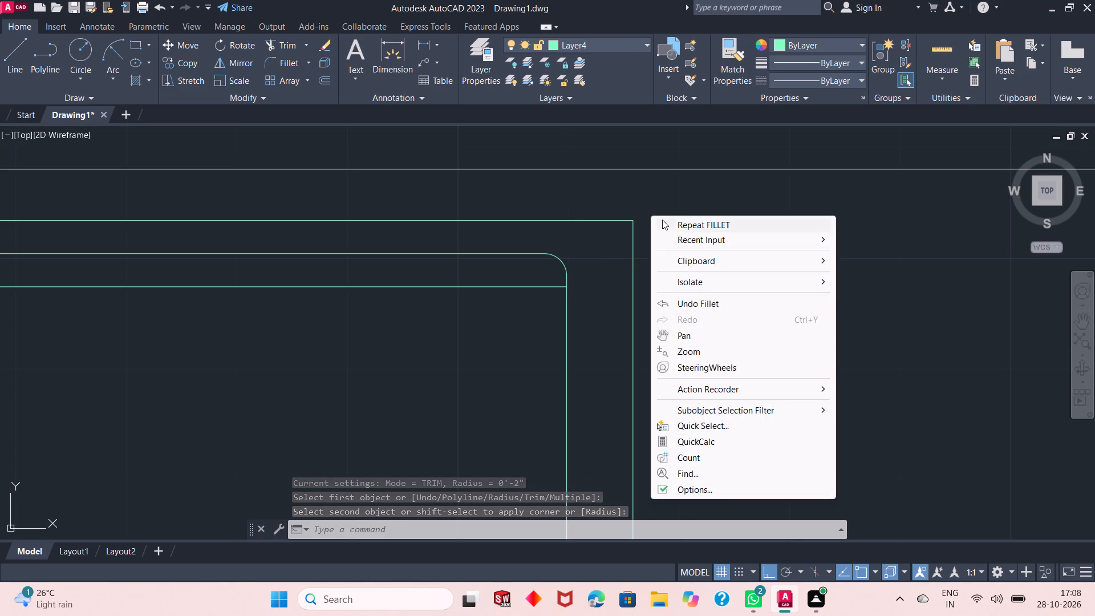
pyautogui.click(663, 223)
pyautogui.click(621, 222)
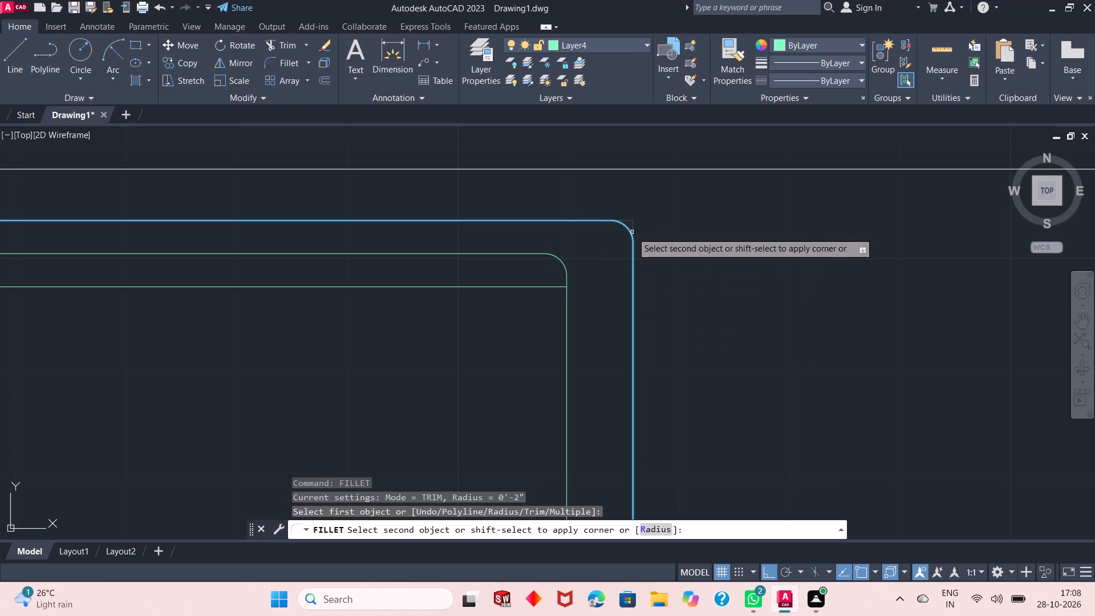
pyautogui.click(632, 233)
pyautogui.scroll(-3, 693, 240)
pyautogui.scroll(1, 448, 250)
pyautogui.rightClick(443, 220)
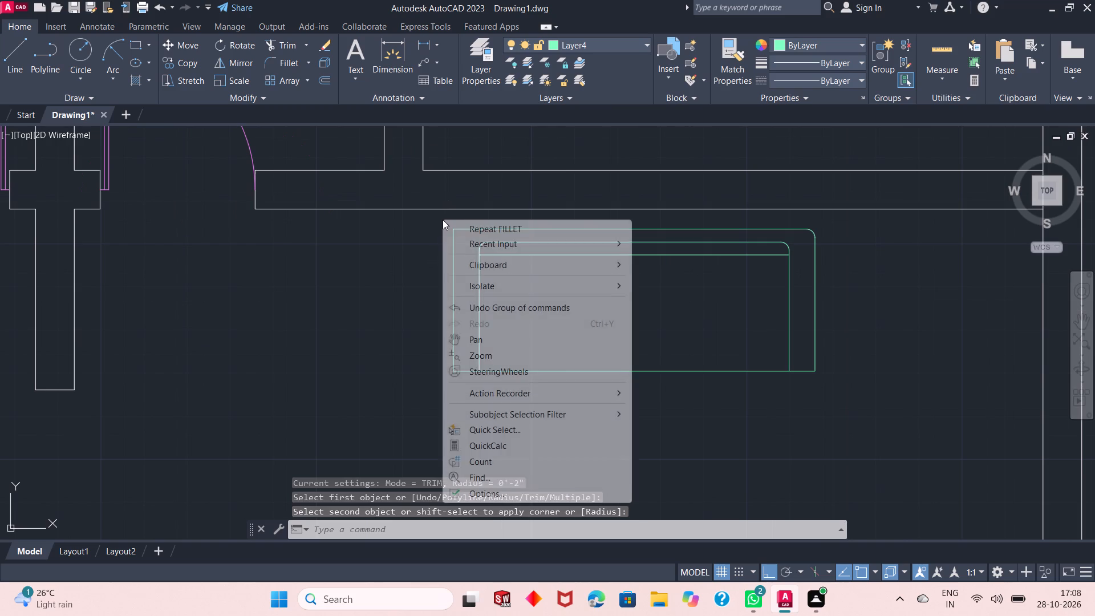
pyautogui.click(451, 222)
pyautogui.click(451, 238)
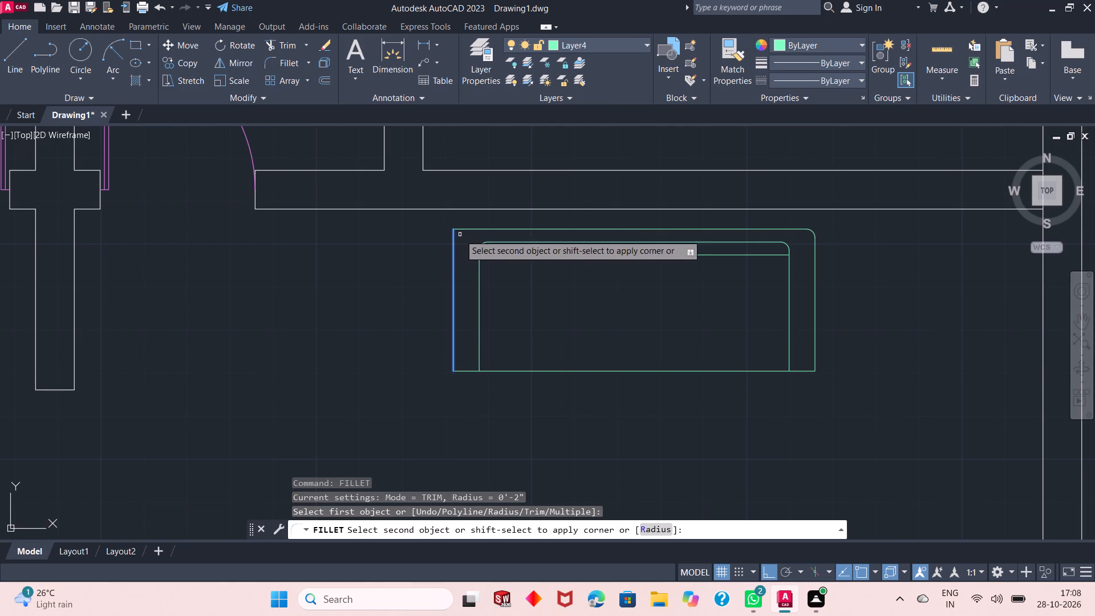
pyautogui.click(468, 228)
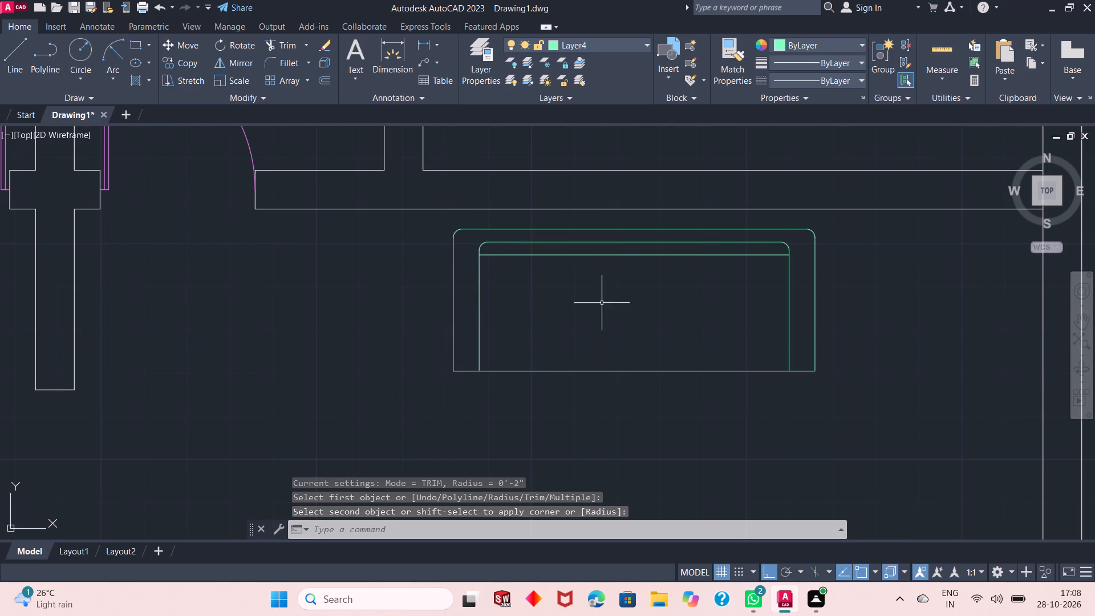
# Offset the sofa's south edge 3" inward to the north.
pyautogui.scroll(1, 757, 309)
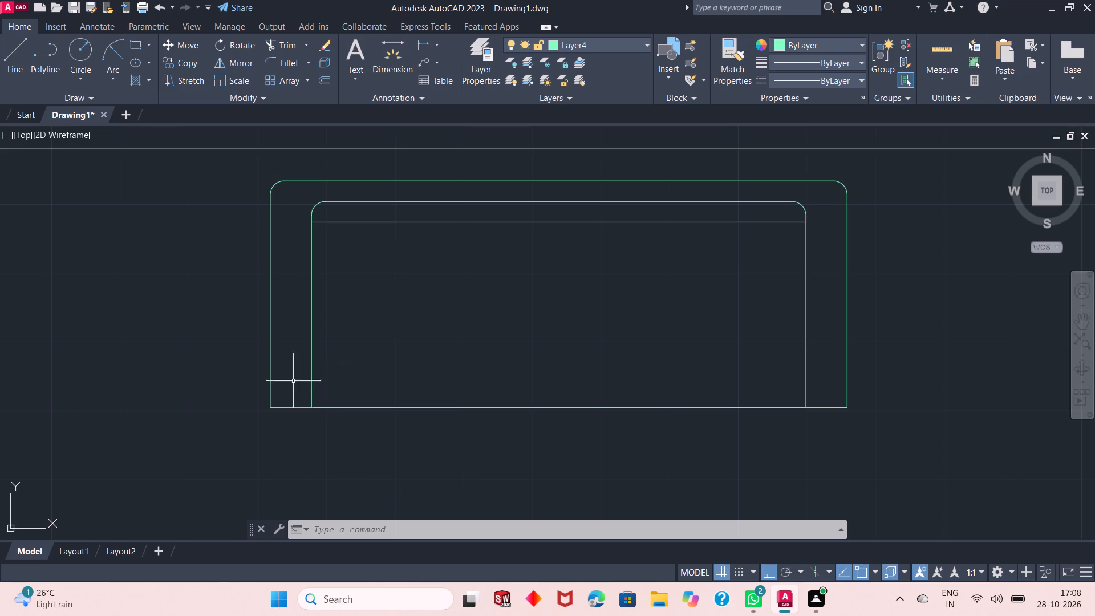
pyautogui.click(328, 78)
pyautogui.rightClick(162, 185)
pyautogui.click(173, 190)
pyautogui.click(394, 406)
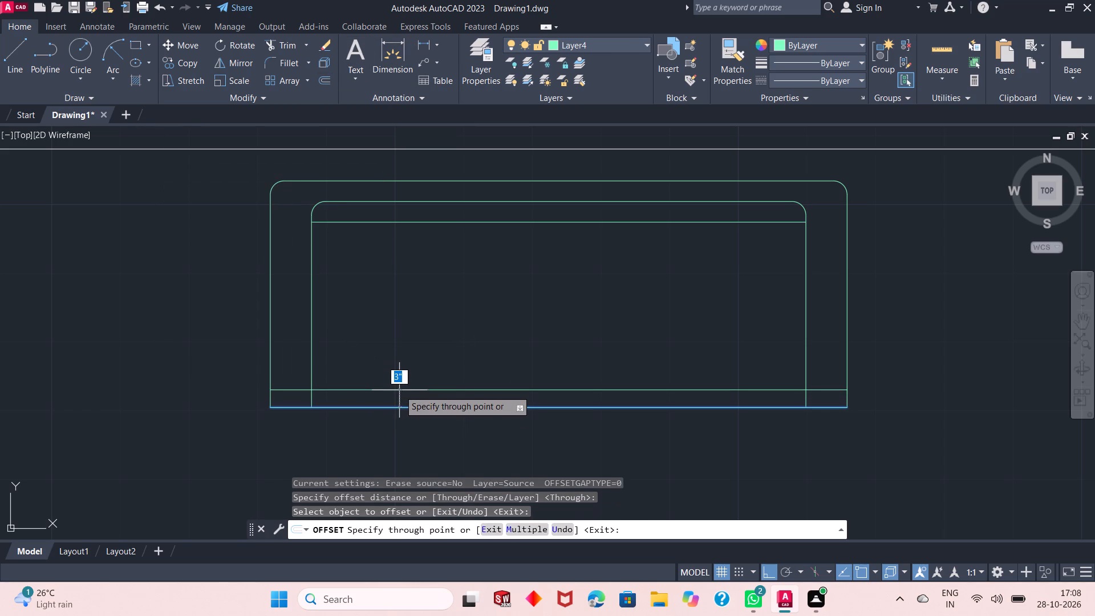
pyautogui.write('3"')
pyautogui.press('Return')
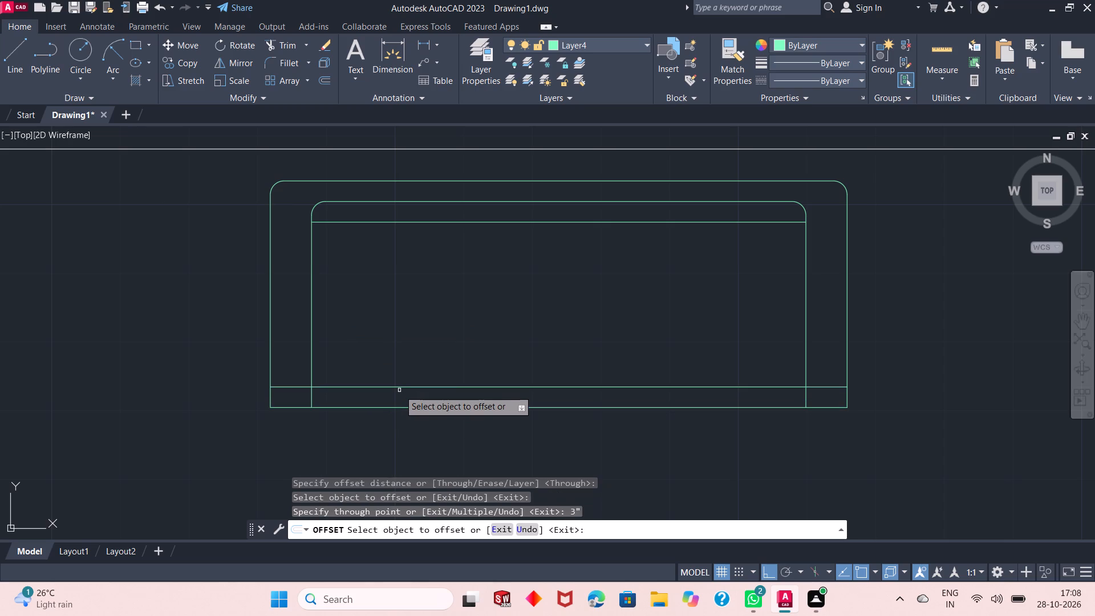
pyautogui.rightClick(352, 370)
pyautogui.click(375, 380)
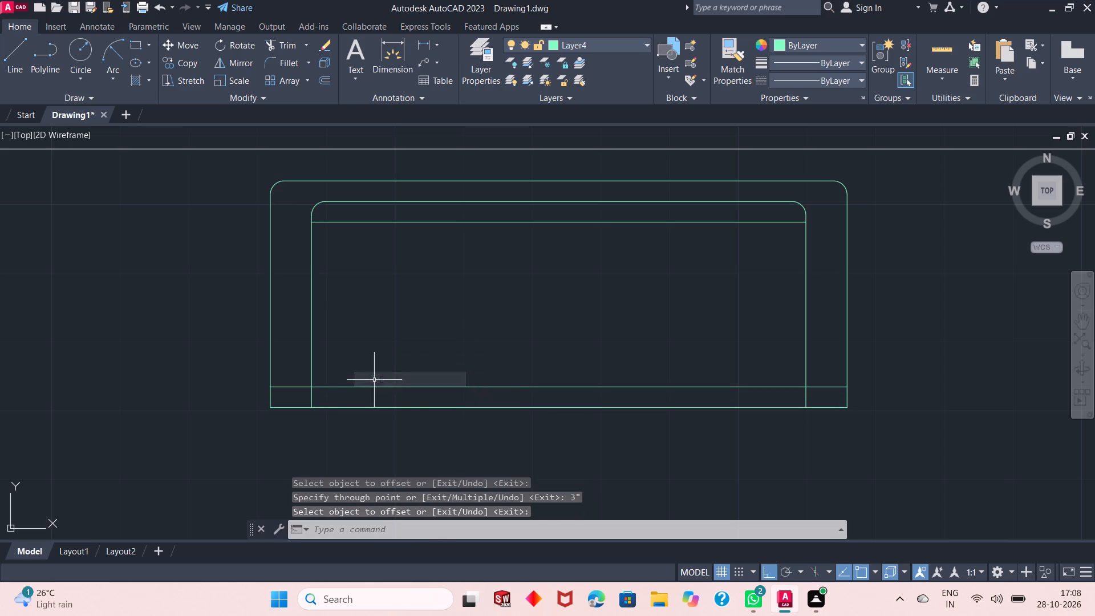
# Trim the outline below the offset line at both armrests, and trim the offset line between the two inner vertical lines.
pyautogui.click(295, 47)
pyautogui.click(301, 428)
pyautogui.click(255, 397)
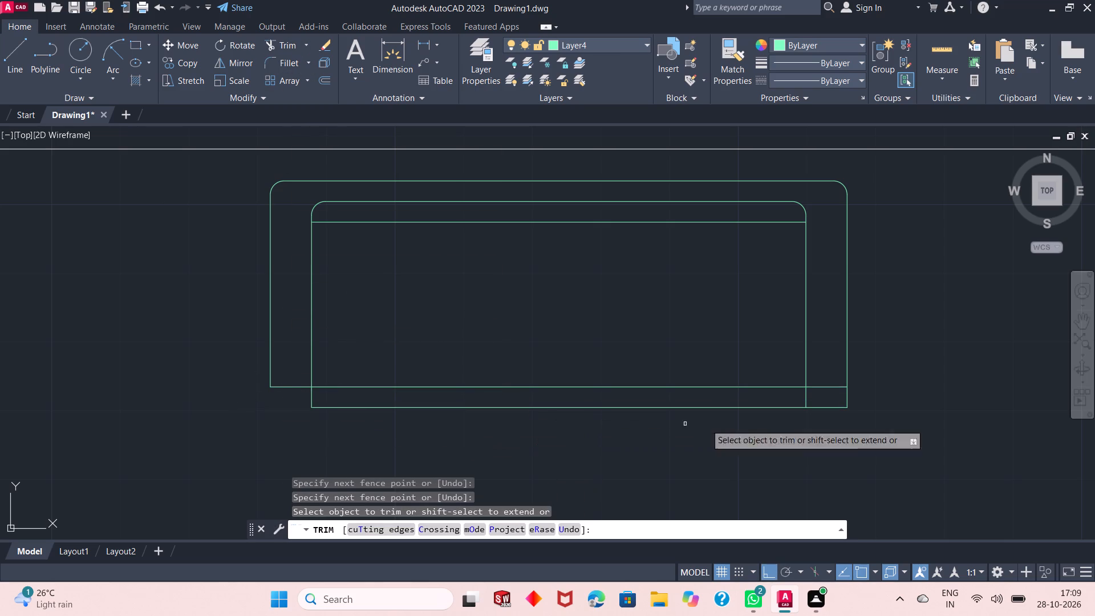
pyautogui.click(819, 420)
pyautogui.click(854, 392)
pyautogui.rightClick(855, 390)
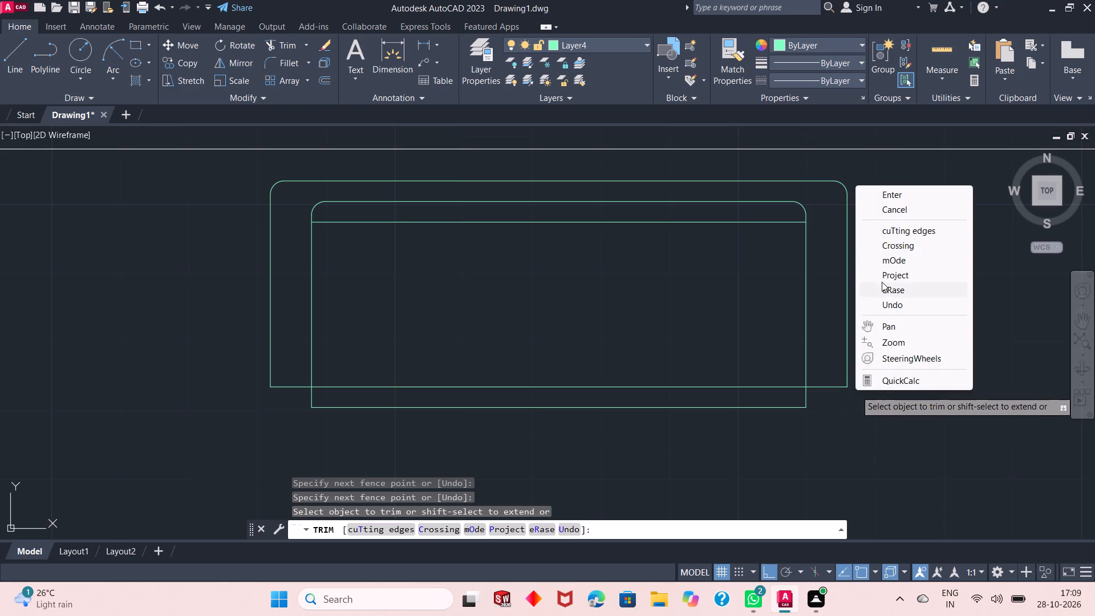
pyautogui.click(735, 352)
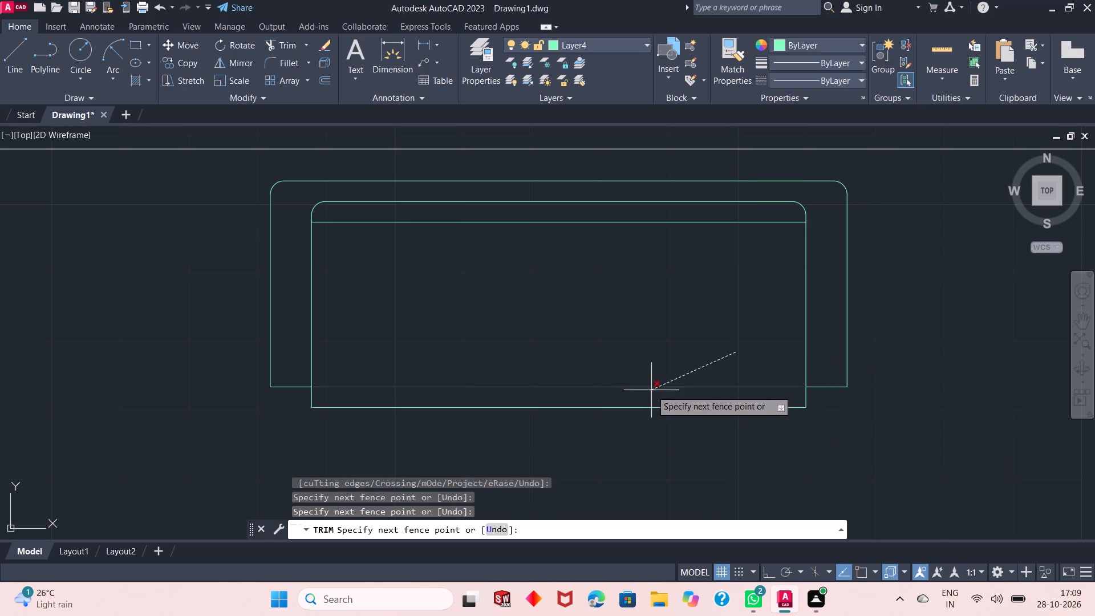
pyautogui.click(651, 390)
pyautogui.rightClick(569, 312)
pyautogui.click(585, 319)
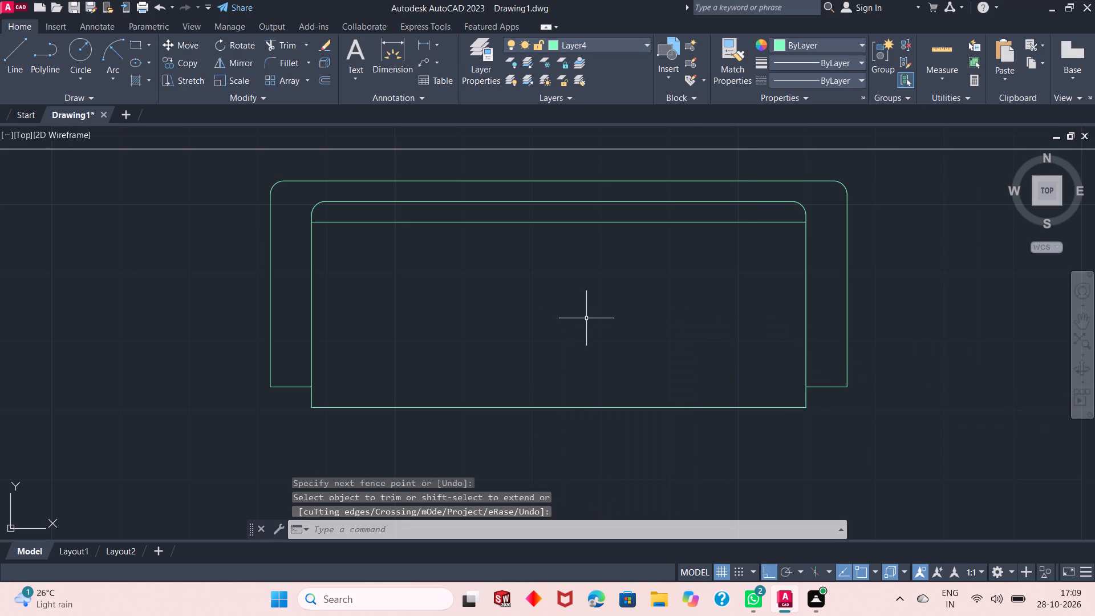
# Fillet the outer south corners of the west and east armrests with a 2" radius.
pyautogui.rightClick(181, 155)
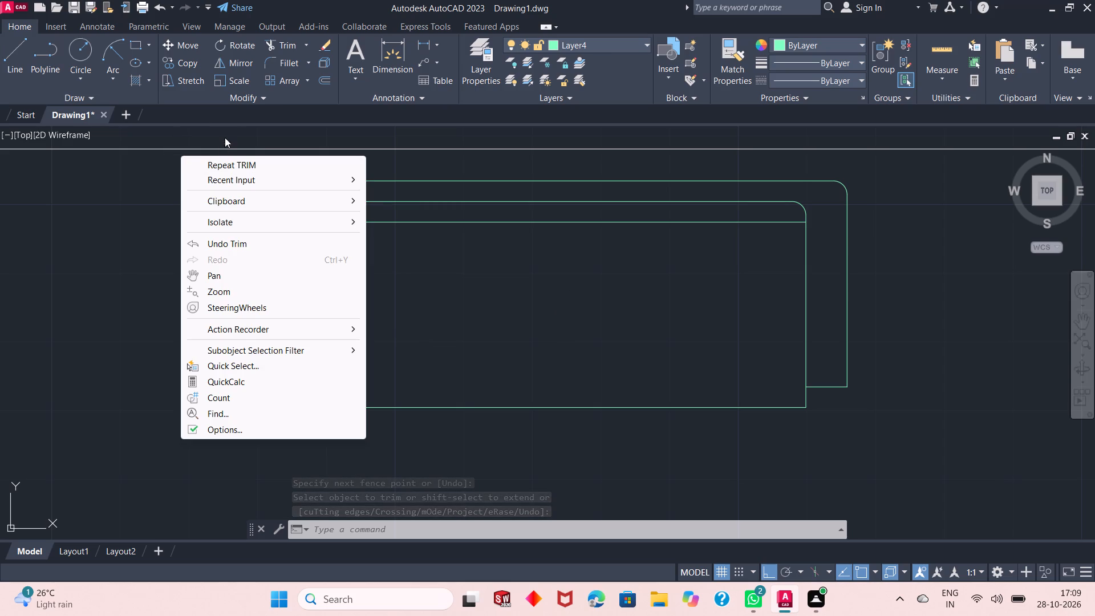
pyautogui.doubleClick(286, 58)
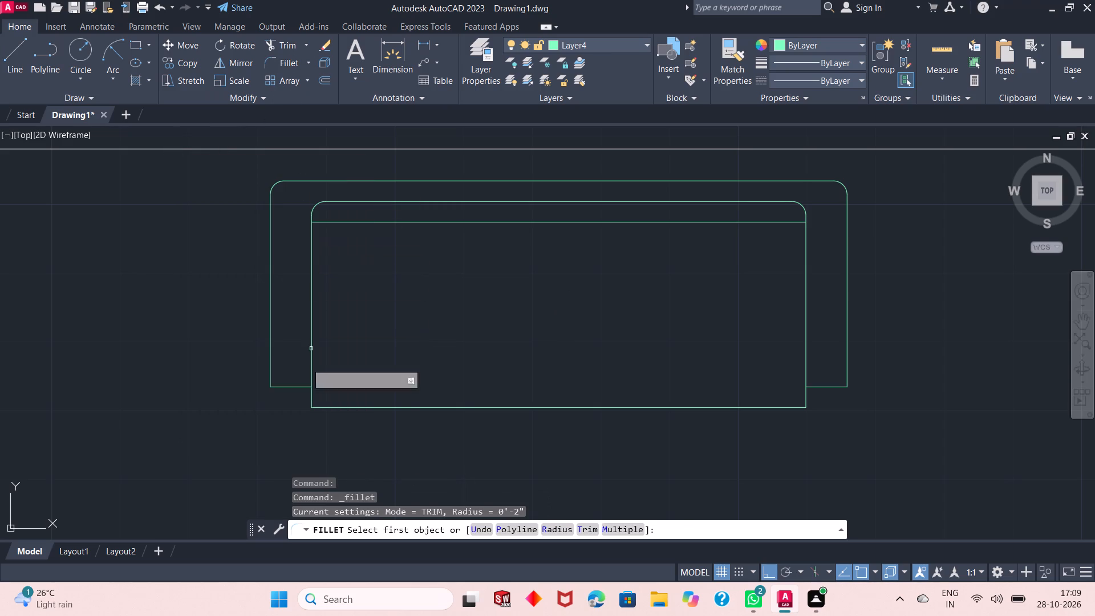
pyautogui.click(301, 390)
pyautogui.click(266, 359)
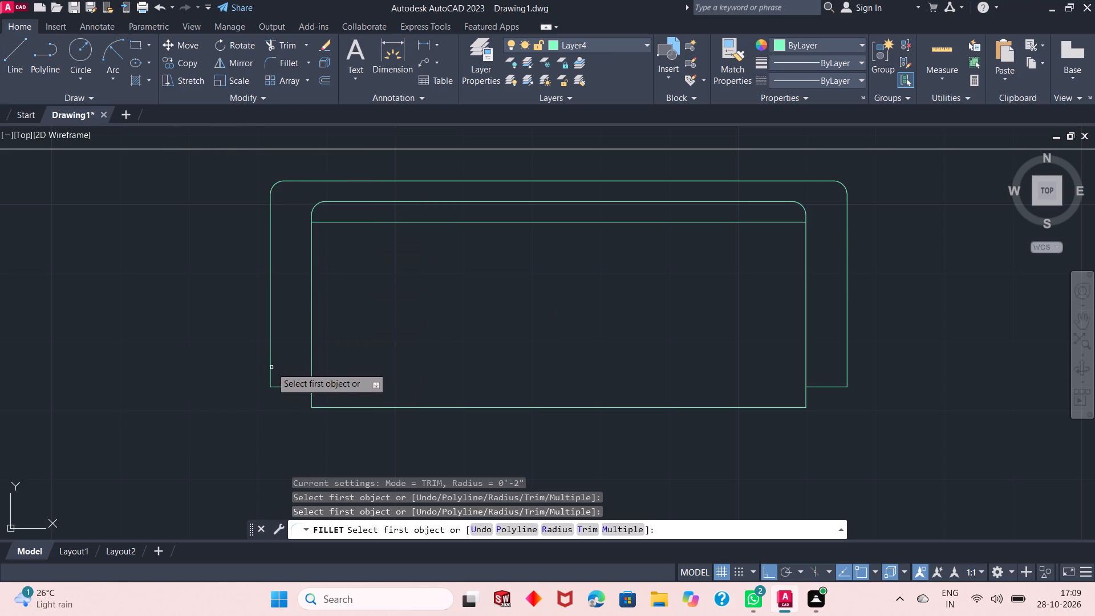
pyautogui.click(271, 367)
pyautogui.click(283, 389)
pyautogui.rightClick(733, 271)
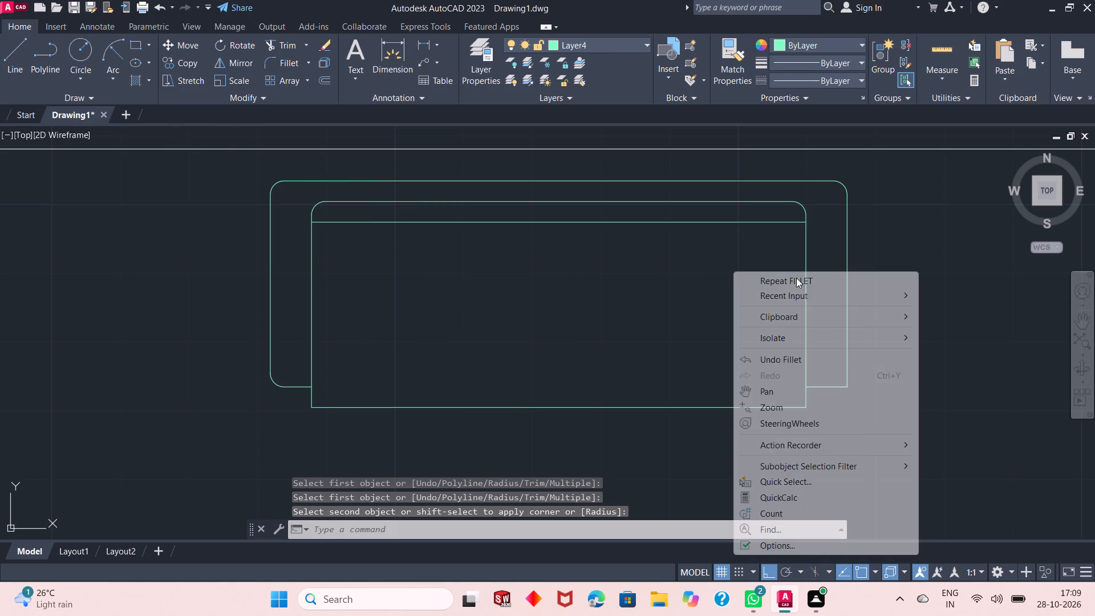
pyautogui.click(803, 281)
pyautogui.click(846, 366)
pyautogui.click(833, 390)
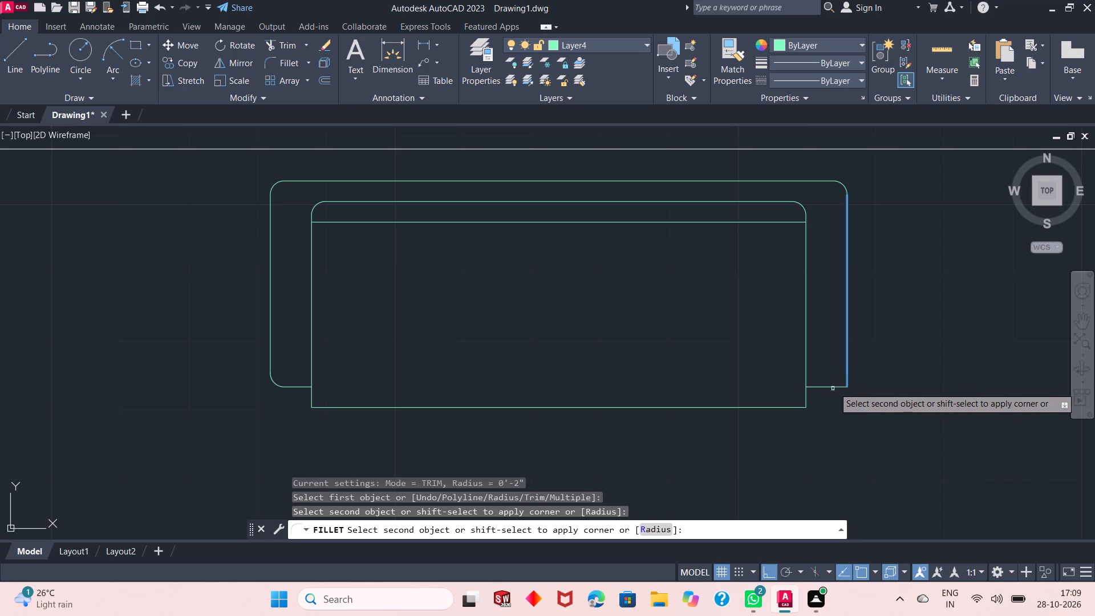
pyautogui.click(834, 384)
pyautogui.click(834, 386)
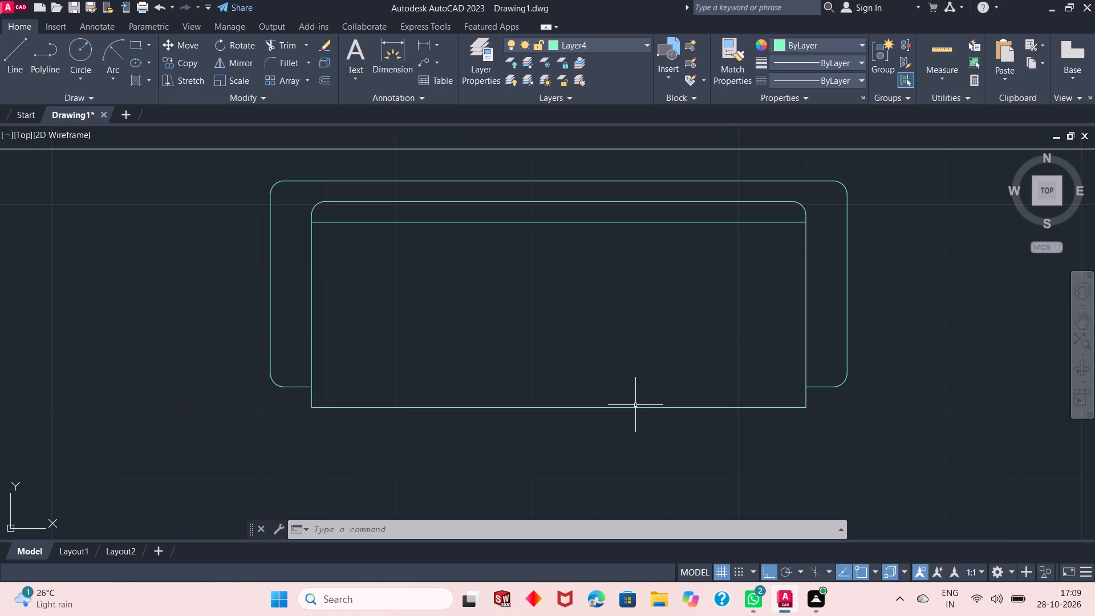
# Fillet the seat's southwest corner with a 2" radius.
pyautogui.rightClick(150, 254)
pyautogui.click(175, 264)
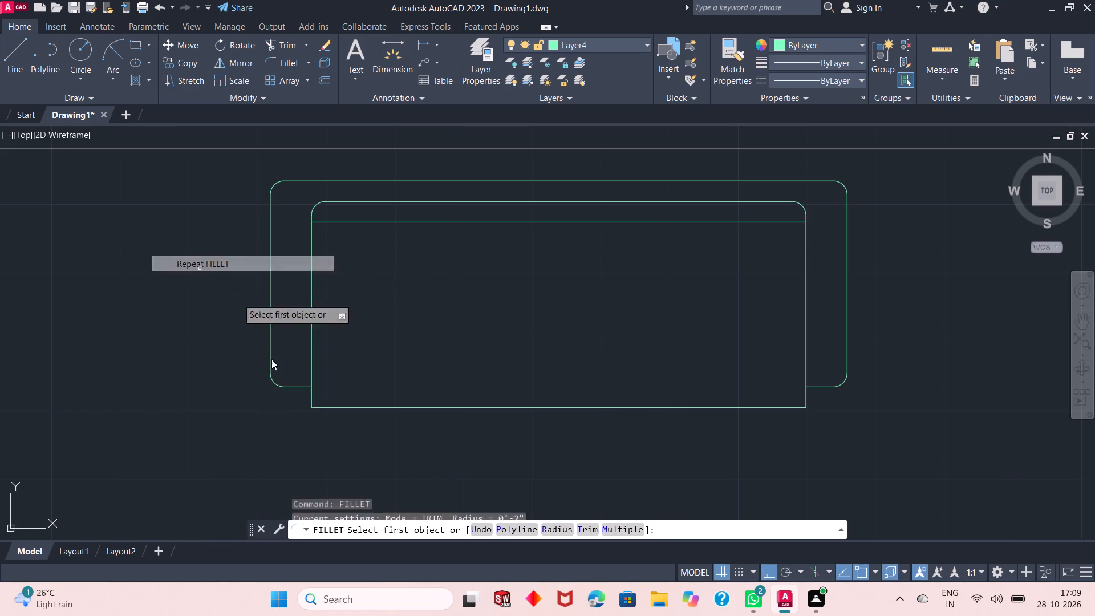
pyautogui.click(311, 401)
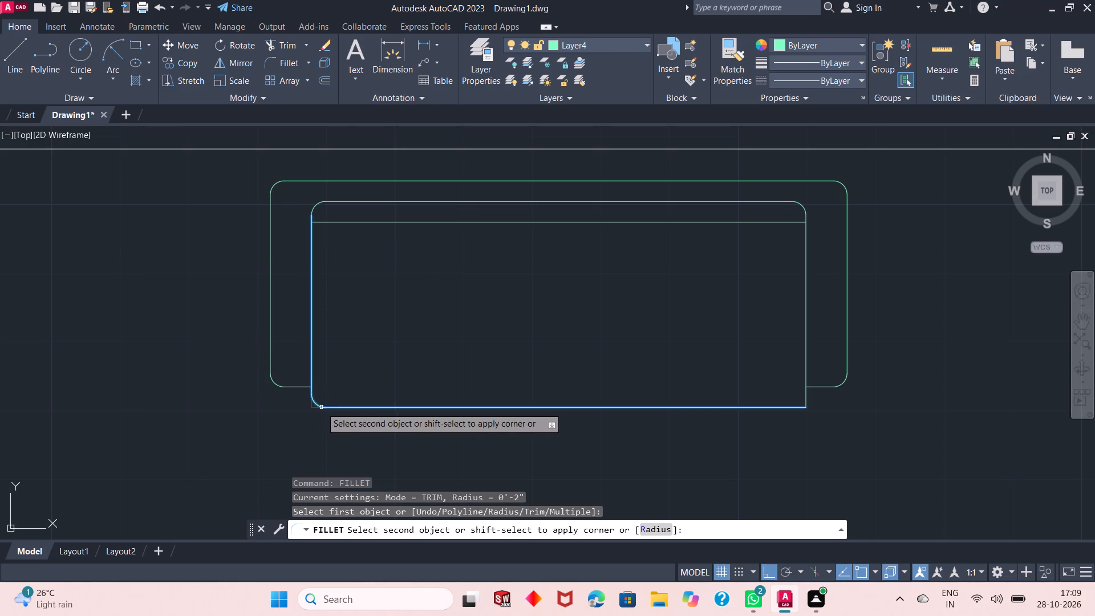
pyautogui.click(321, 407)
pyautogui.rightClick(357, 368)
pyautogui.click(327, 307)
pyautogui.click(327, 305)
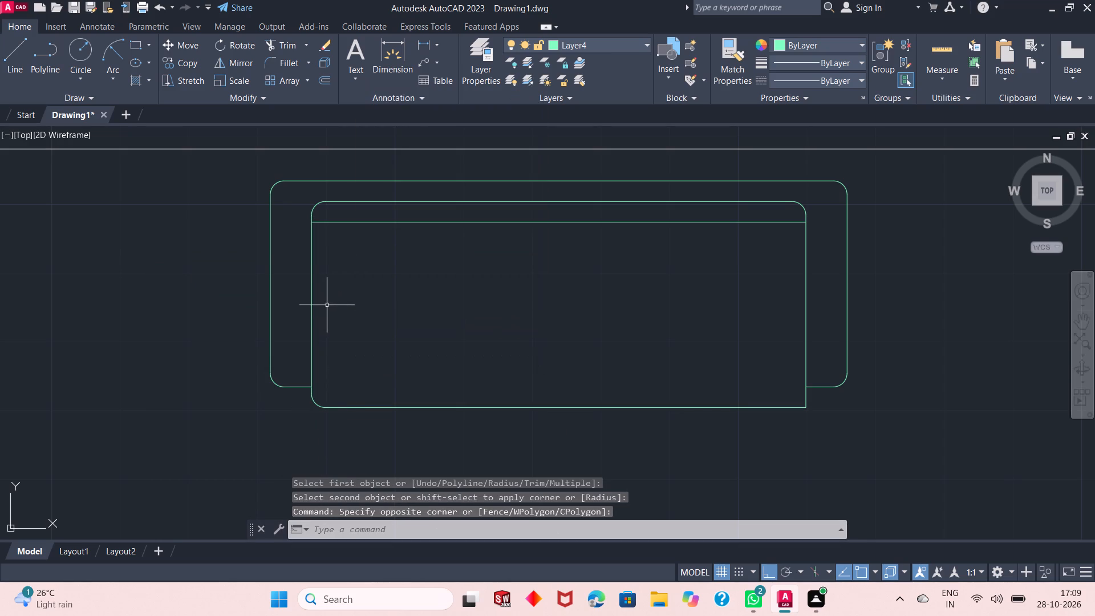
# Offset the seat's east edge 2' west, and offset the resulting line another 2' west to divide the seat in three.
pyautogui.click(325, 82)
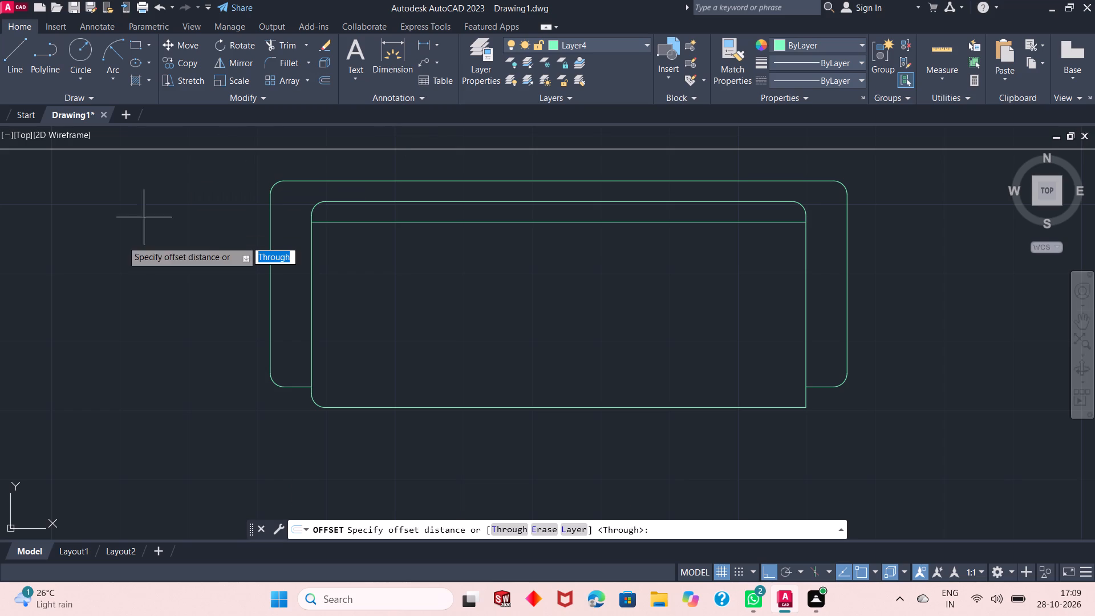
pyautogui.rightClick(122, 242)
pyautogui.click(159, 246)
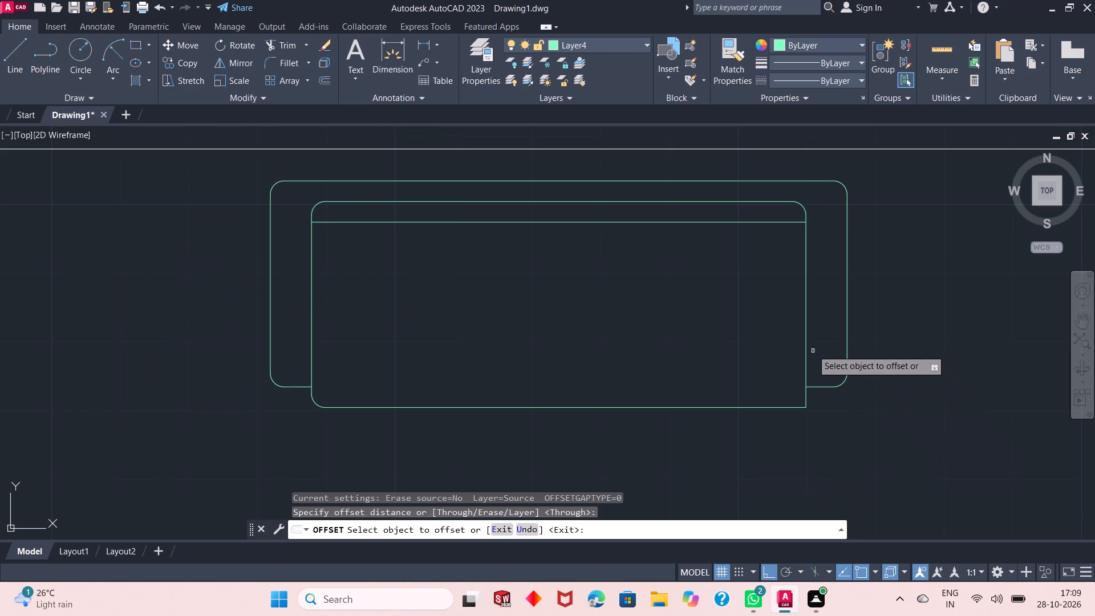
pyautogui.click(804, 339)
pyautogui.write("2'")
pyautogui.press('Return')
pyautogui.click(642, 349)
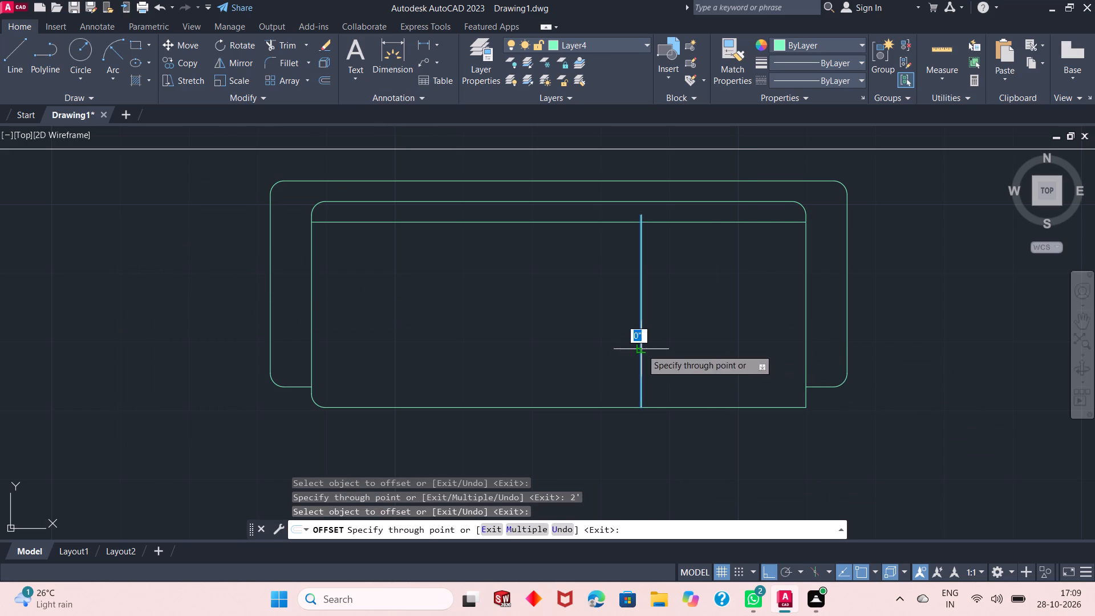
pyautogui.press('2')
pyautogui.press("'")
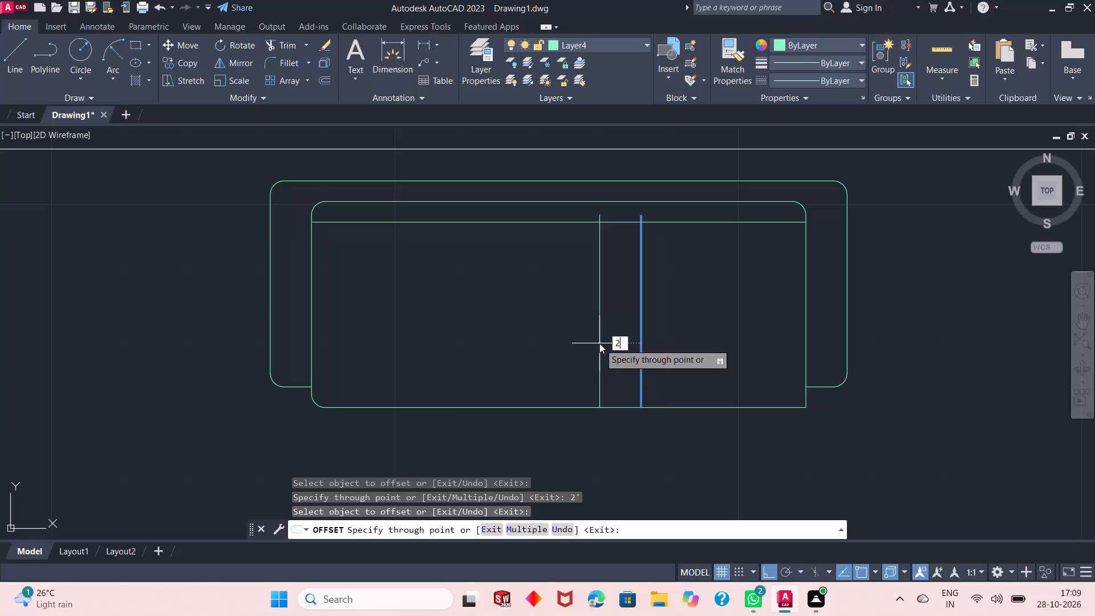
pyautogui.press('Return')
pyautogui.rightClick(599, 343)
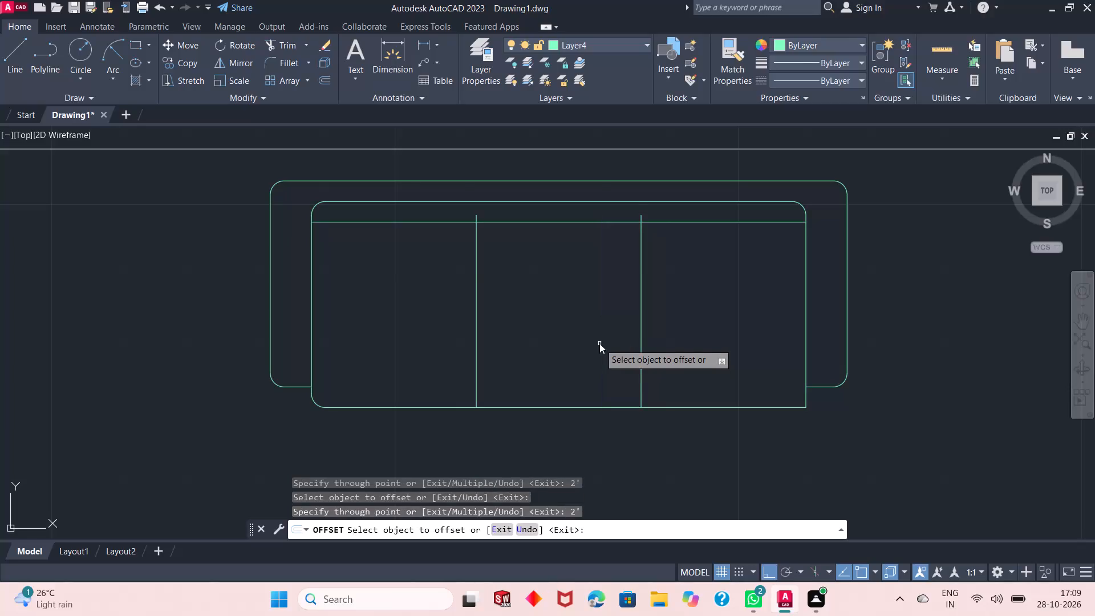
pyautogui.click(616, 356)
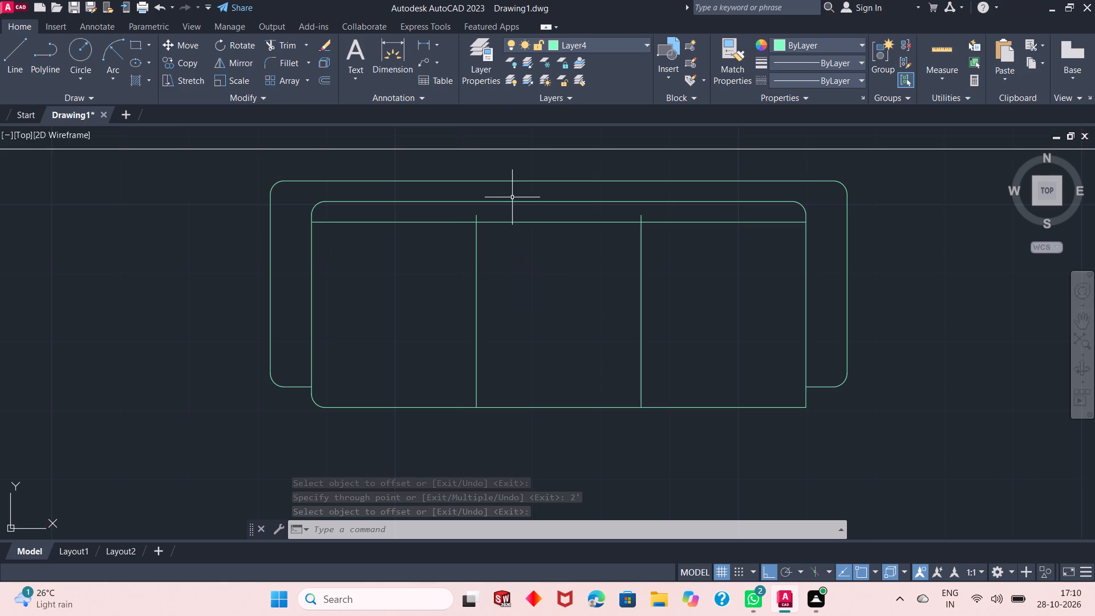
# Extend both seat divider lines north to the upper inner line of the backrest.
pyautogui.scroll(2, 497, 209)
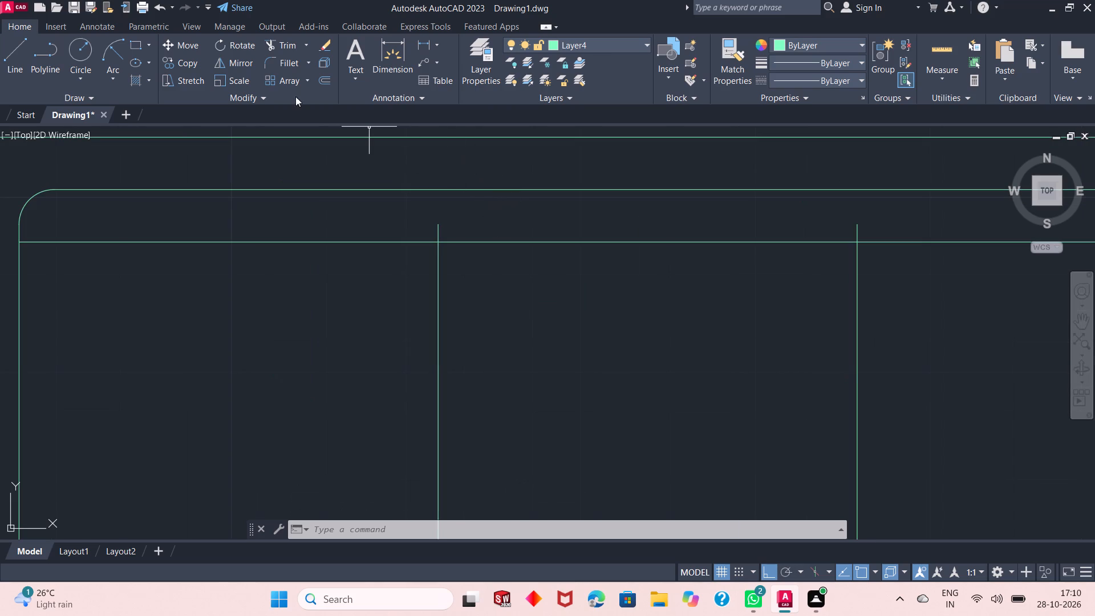
pyautogui.click(306, 48)
pyautogui.click(301, 105)
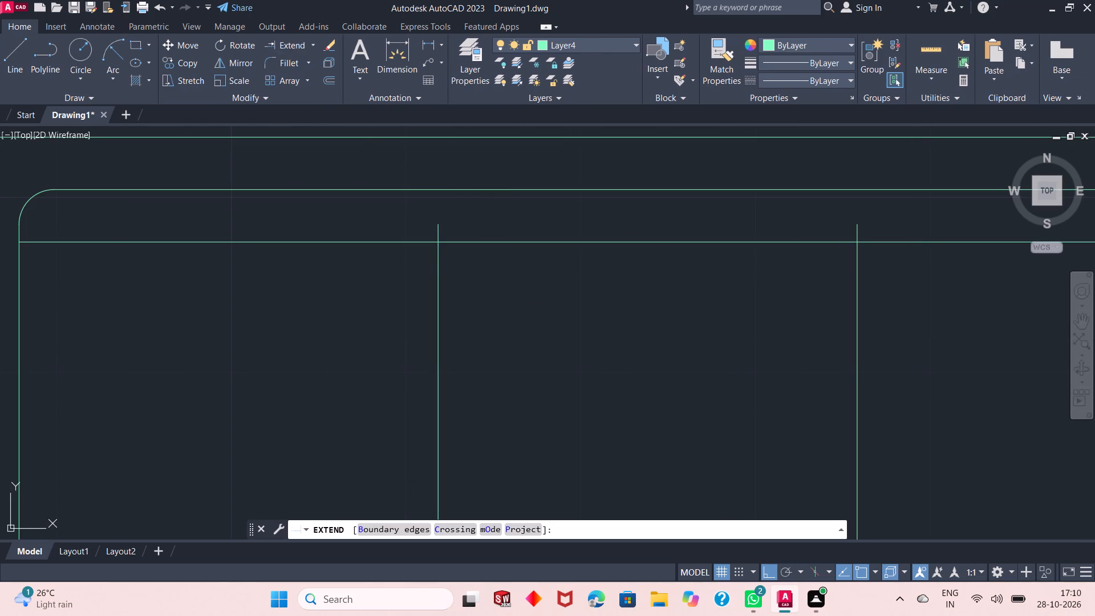
pyautogui.click(439, 230)
pyautogui.click(855, 235)
pyautogui.rightClick(655, 201)
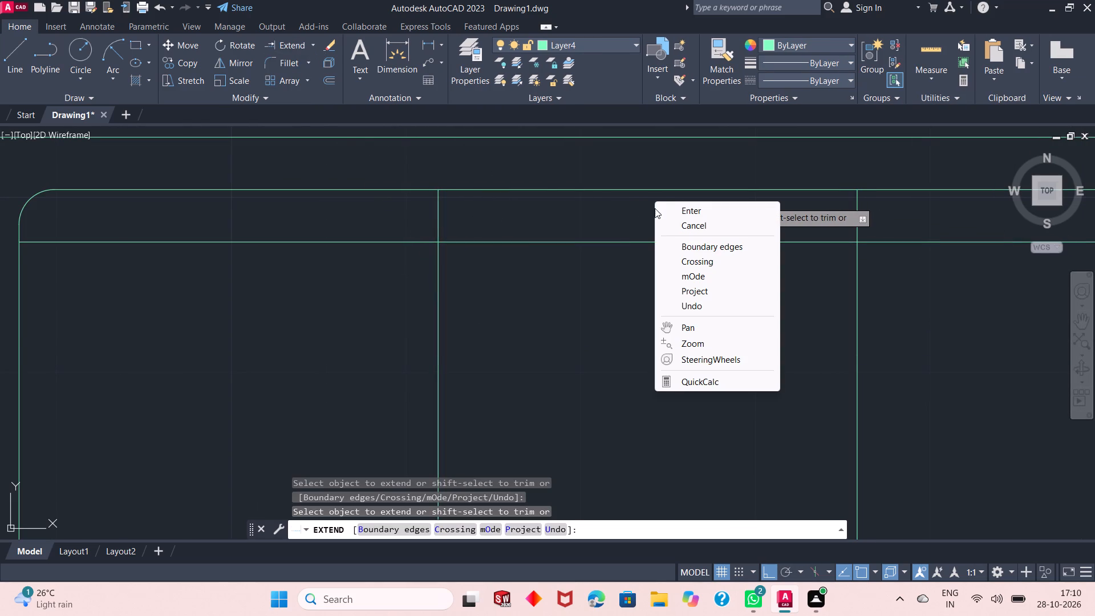
pyautogui.click(655, 209)
pyautogui.click(730, 209)
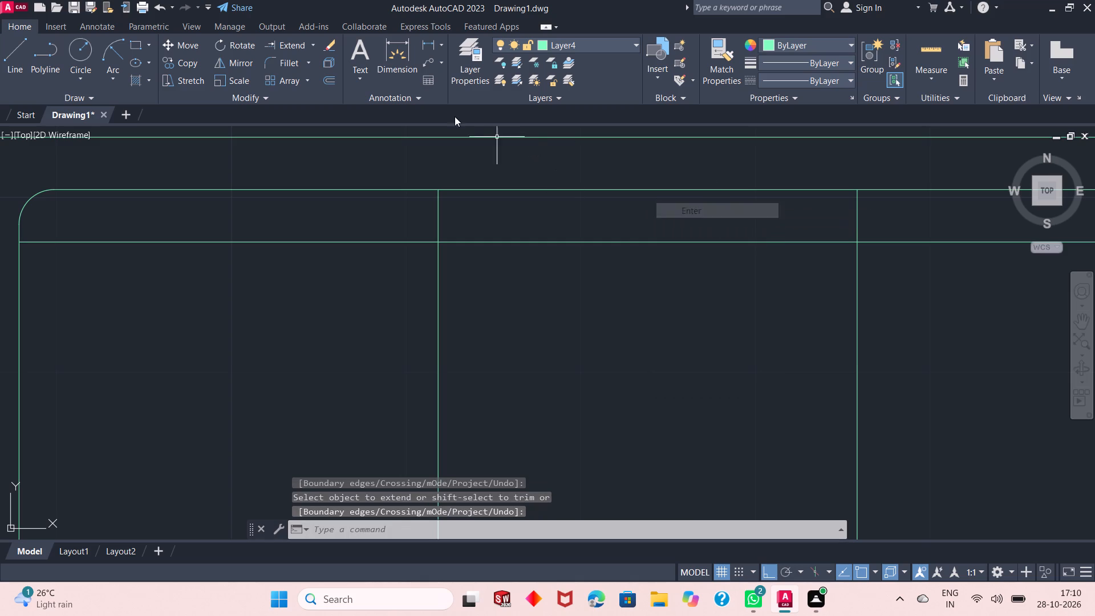
# Fillet the west cushion's southeast corner, between the west divider line and the sofa's front edge.
pyautogui.click(277, 64)
pyautogui.scroll(-3, 404, 185)
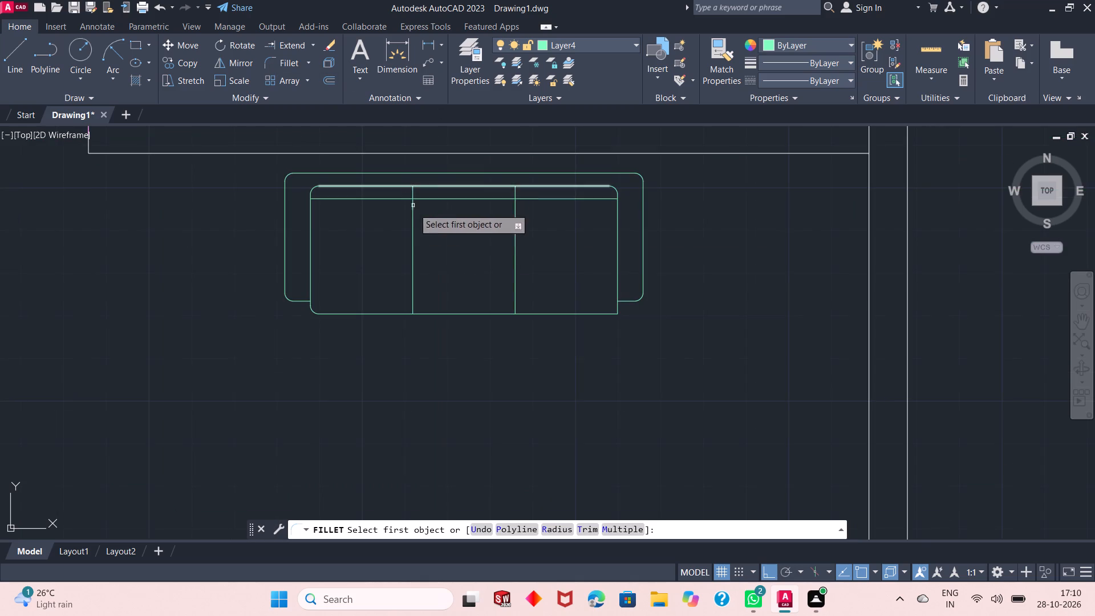
pyautogui.scroll(2, 412, 262)
pyautogui.click(406, 359)
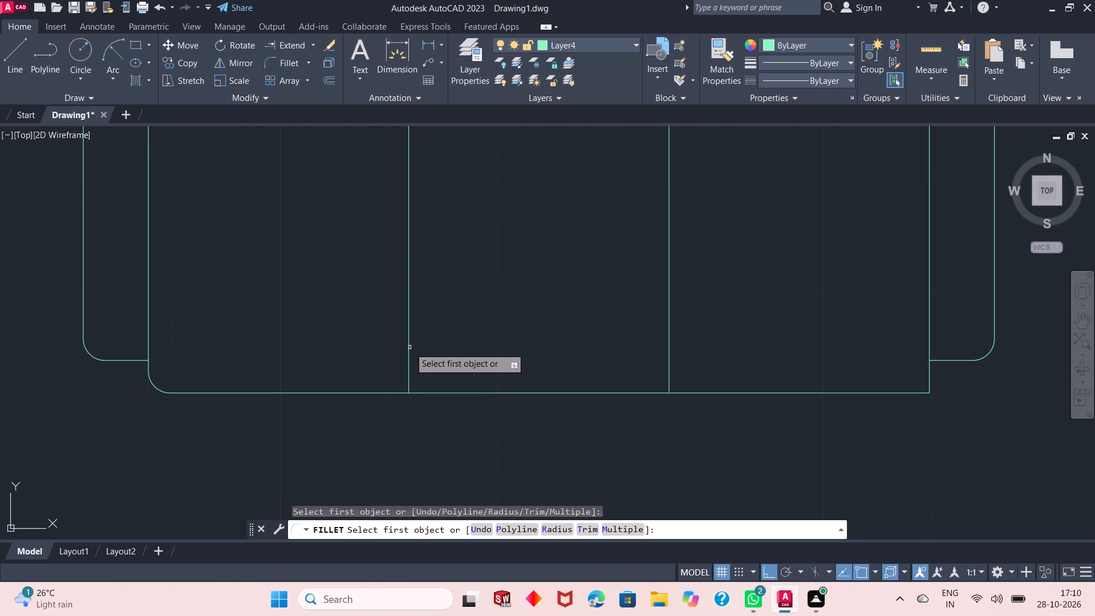
pyautogui.click(409, 347)
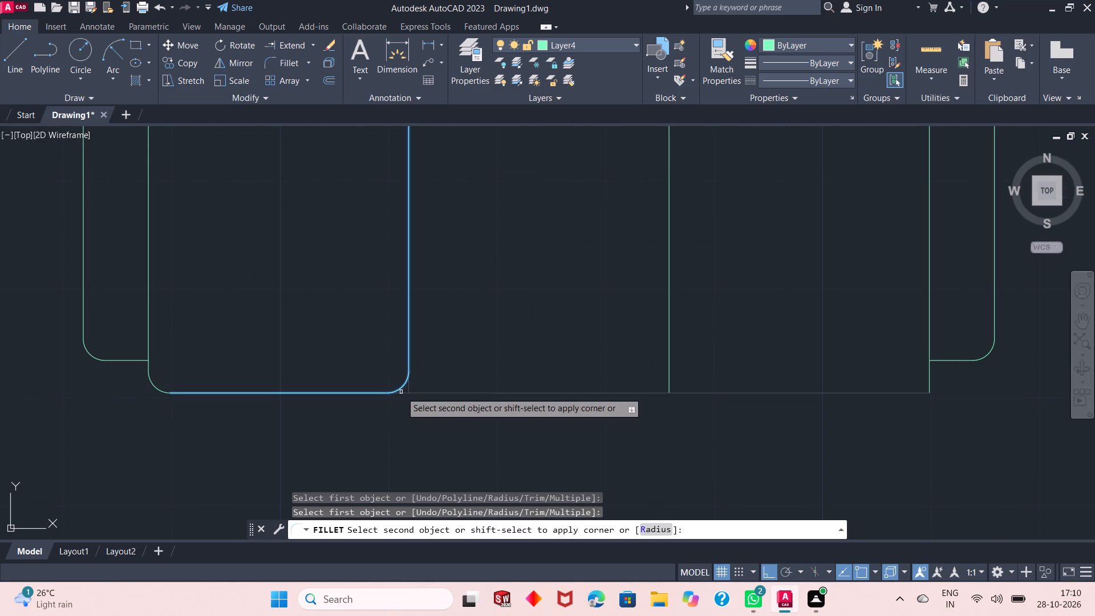
pyautogui.click(401, 392)
# Draw a line along the sofa front from the west cushion's southeast fillet to the seat's east edge.
pyautogui.click(18, 52)
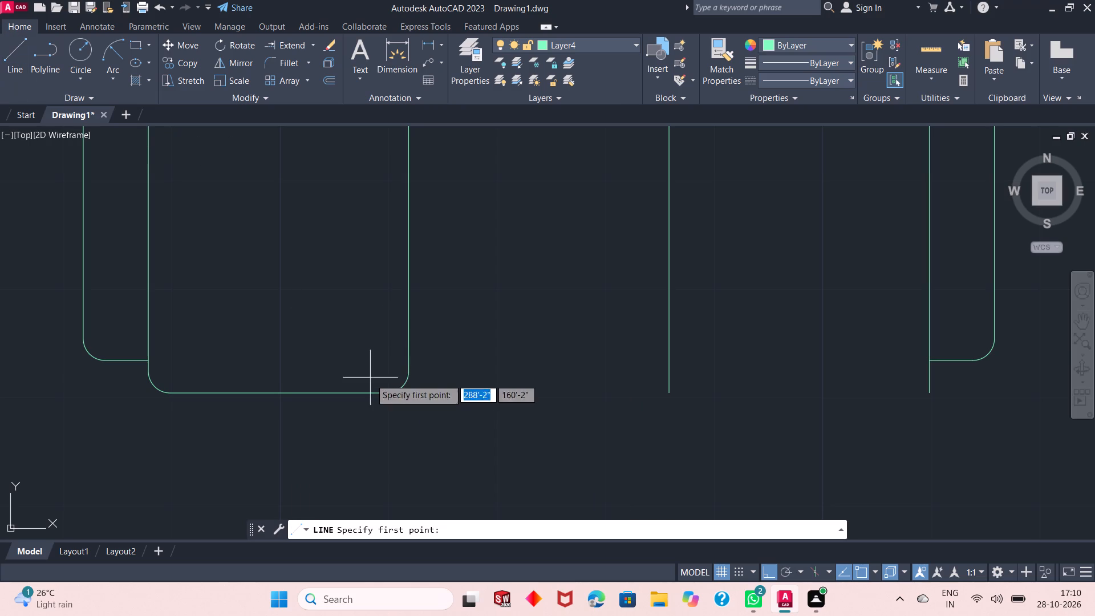
pyautogui.click(386, 395)
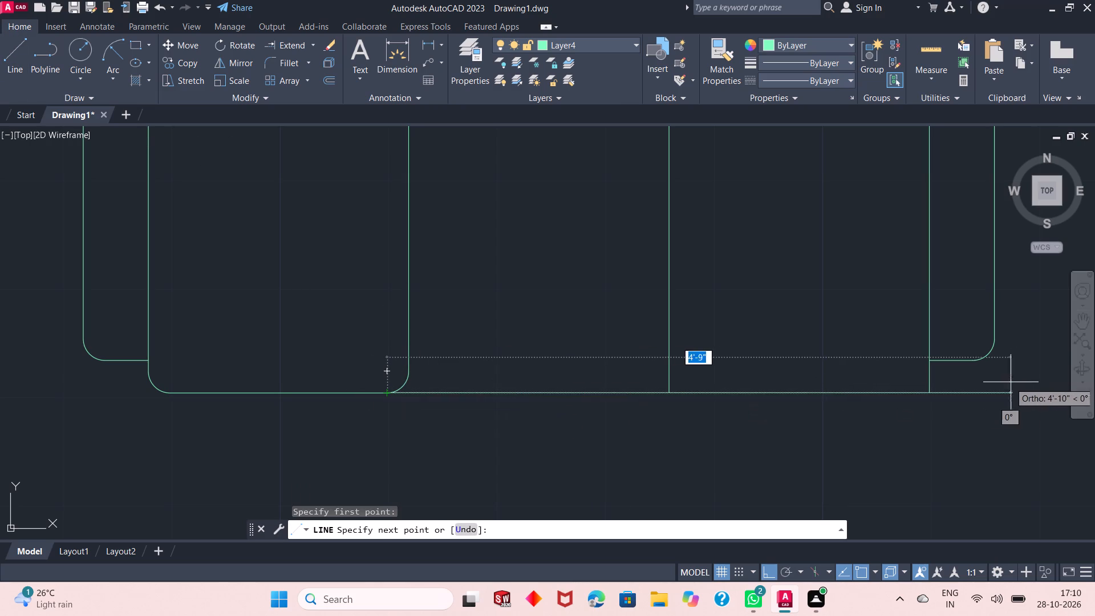
pyautogui.click(928, 388)
pyautogui.rightClick(875, 334)
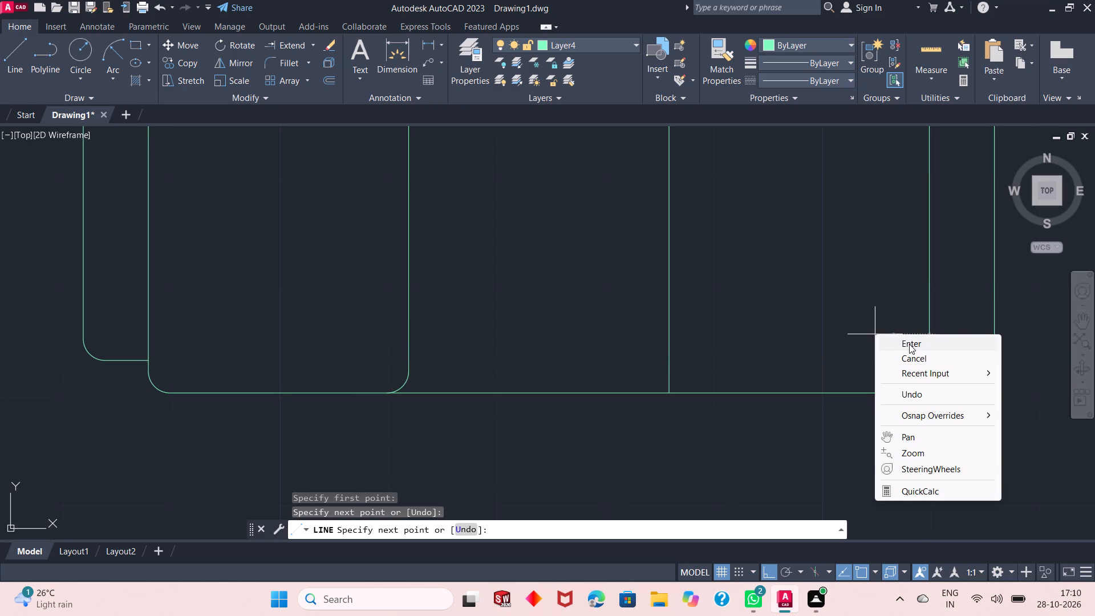
pyautogui.click(909, 345)
# Fillet the seat's southeast corner between its east edge and the new front line.
pyautogui.click(287, 66)
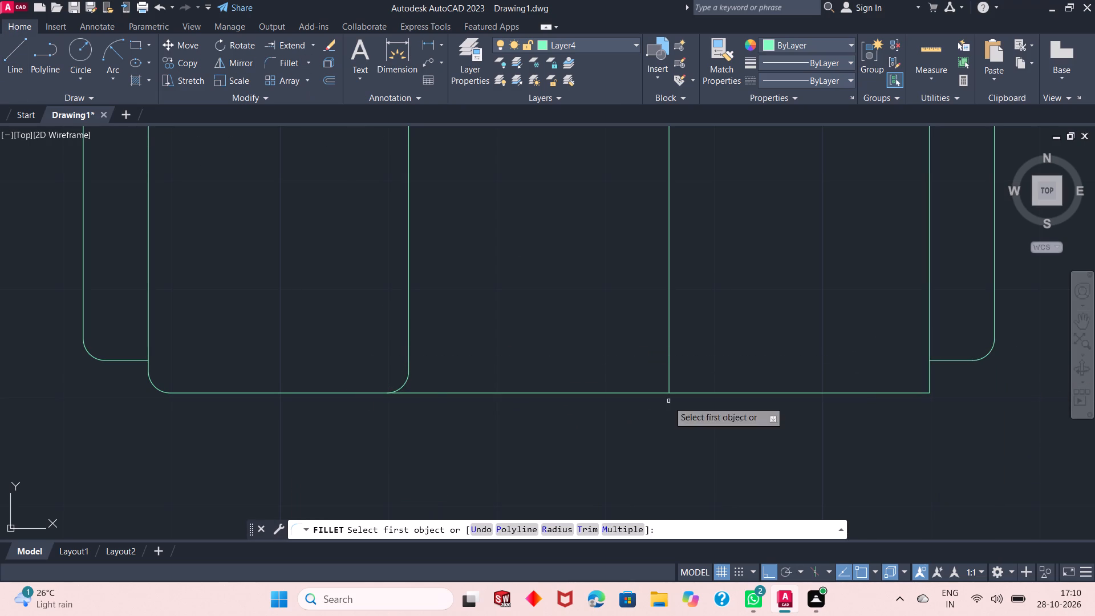
pyautogui.click(929, 387)
pyautogui.click(917, 393)
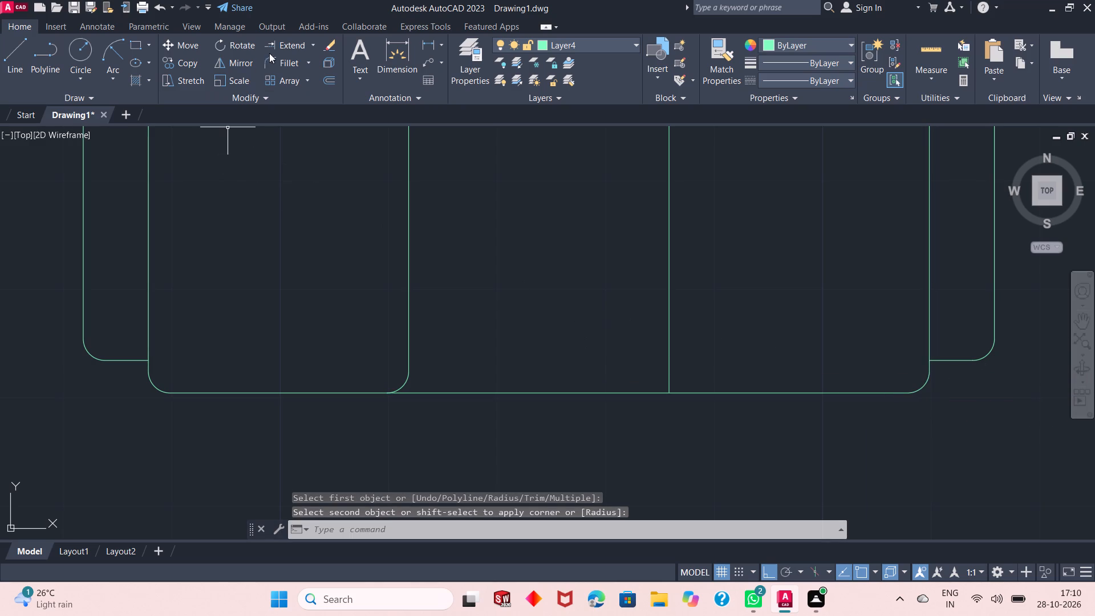
# Draw a short vertical line from the west divider's lower end south to the front edge.
pyautogui.click(25, 54)
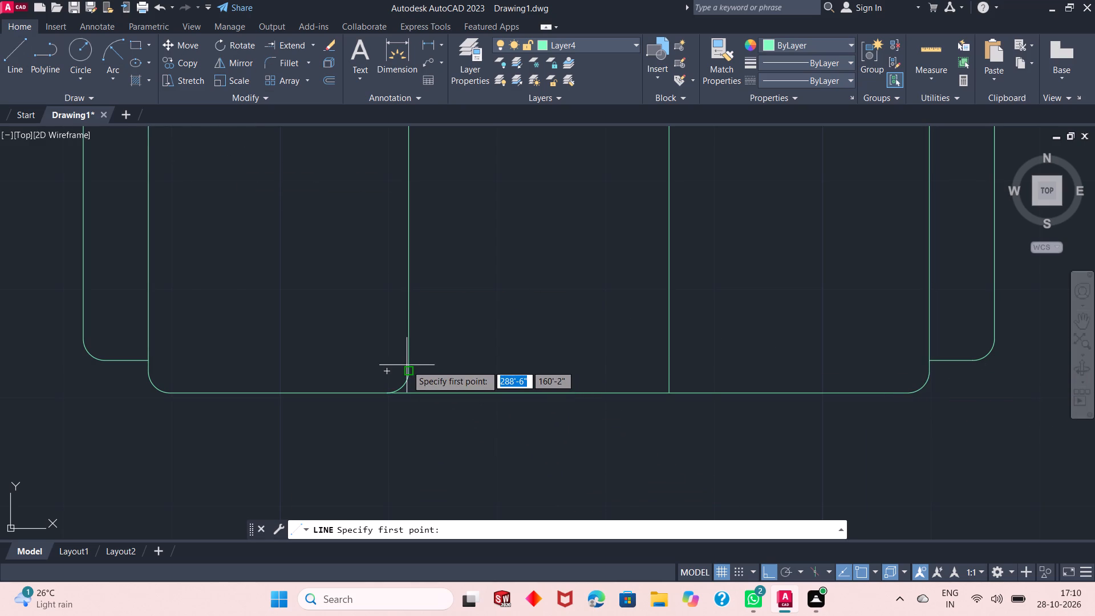
pyautogui.click(407, 375)
pyautogui.click(405, 394)
pyautogui.rightClick(450, 361)
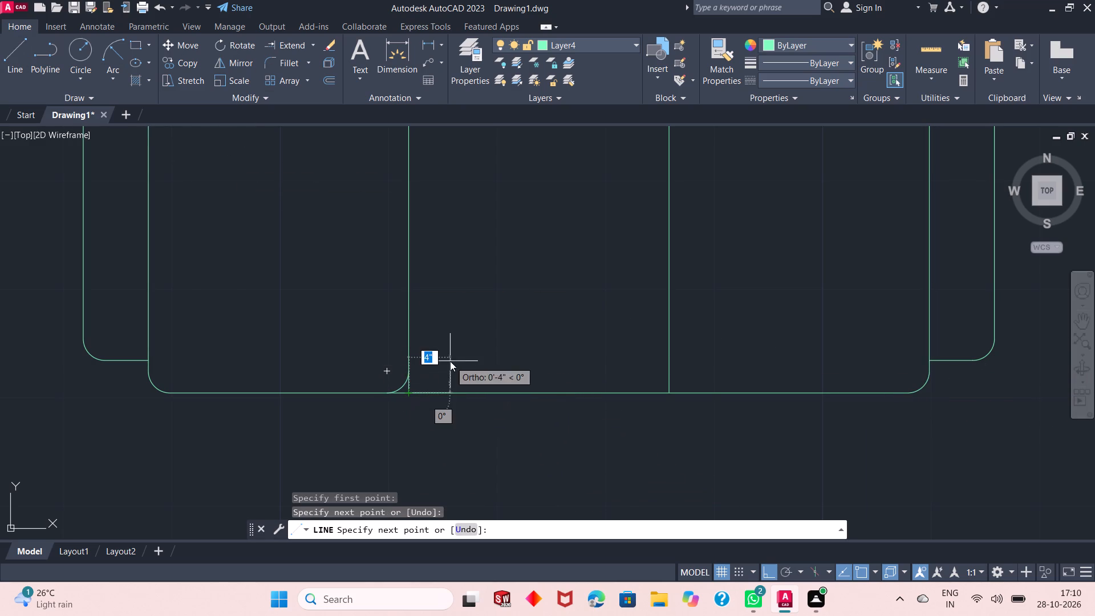
pyautogui.click(475, 372)
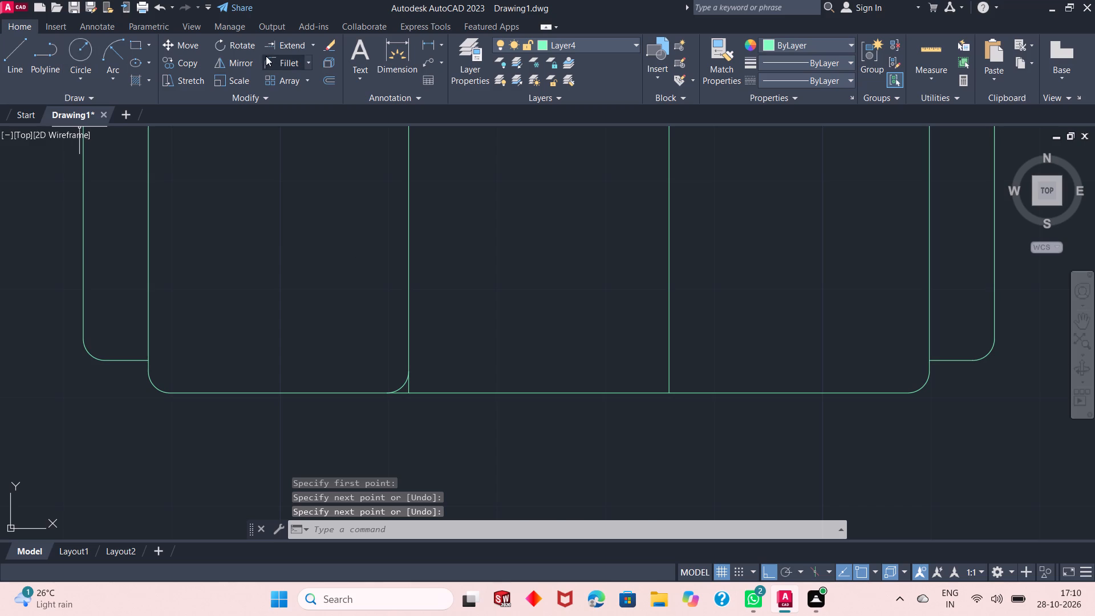
# Fillet the middle cushion's southwest and southeast corners against the front edge line.
pyautogui.click(267, 56)
pyautogui.click(409, 387)
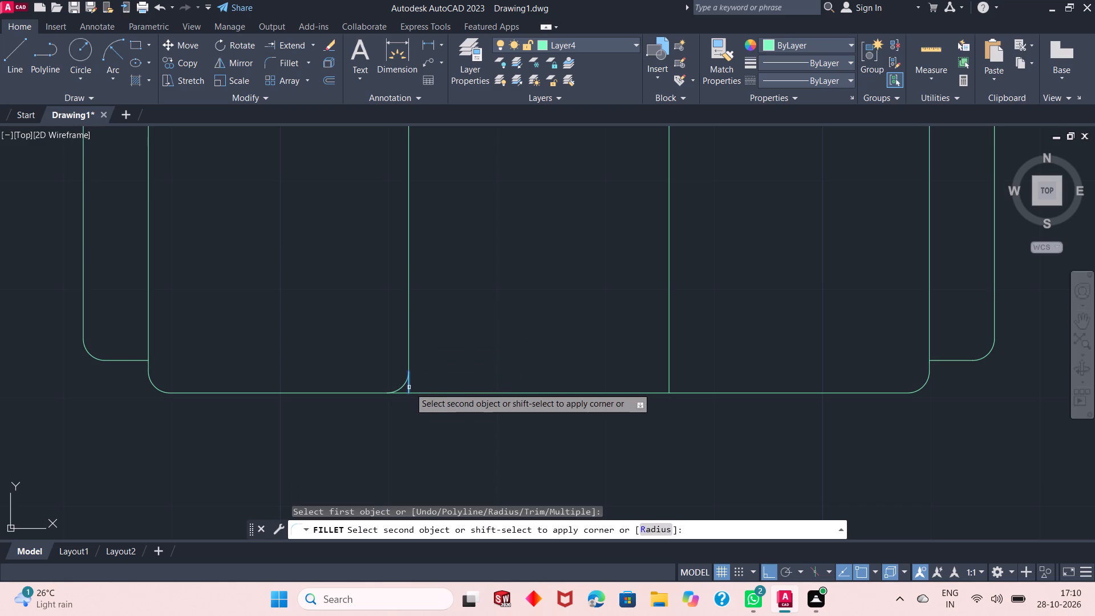
pyautogui.click(419, 394)
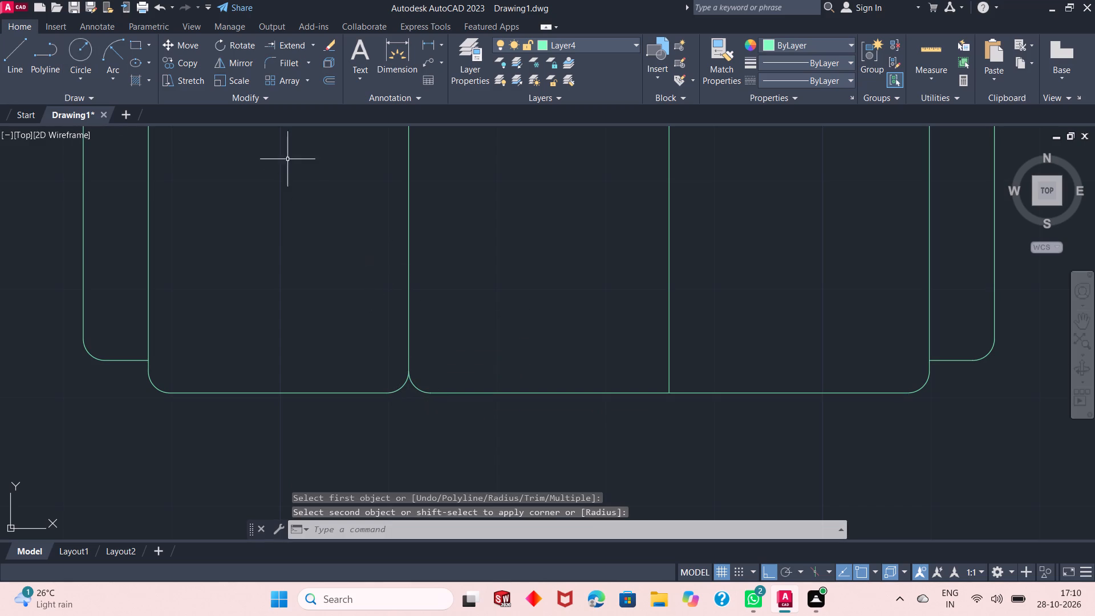
pyautogui.click(282, 59)
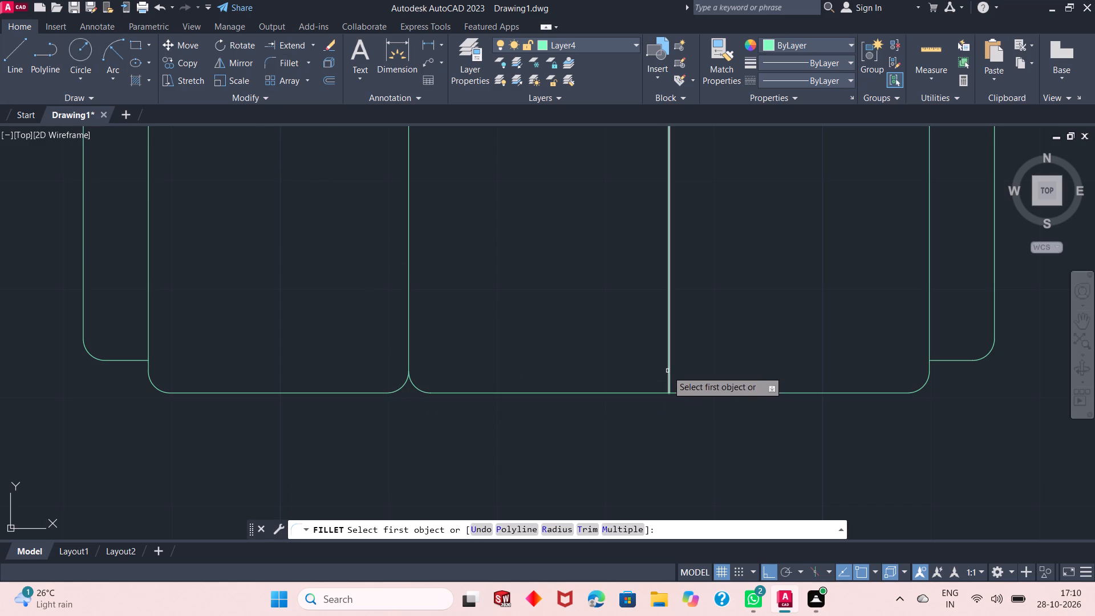
pyautogui.click(668, 370)
pyautogui.click(657, 393)
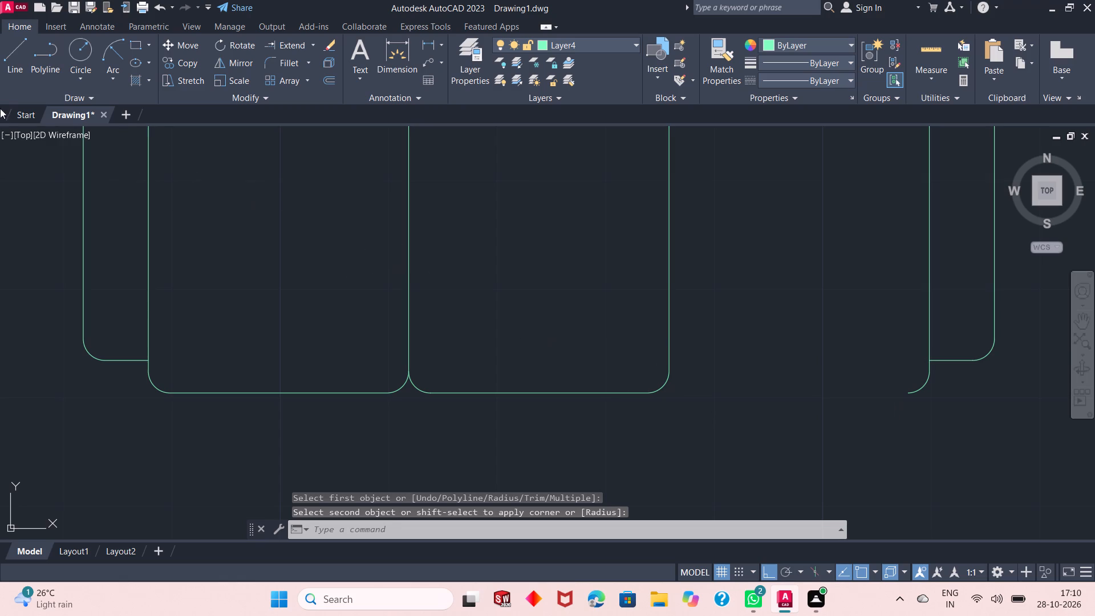
# Draw a line along the sofa front from the middle cushion's southeast fillet to the seat's southeast corner fillet.
pyautogui.click(8, 52)
pyautogui.click(639, 393)
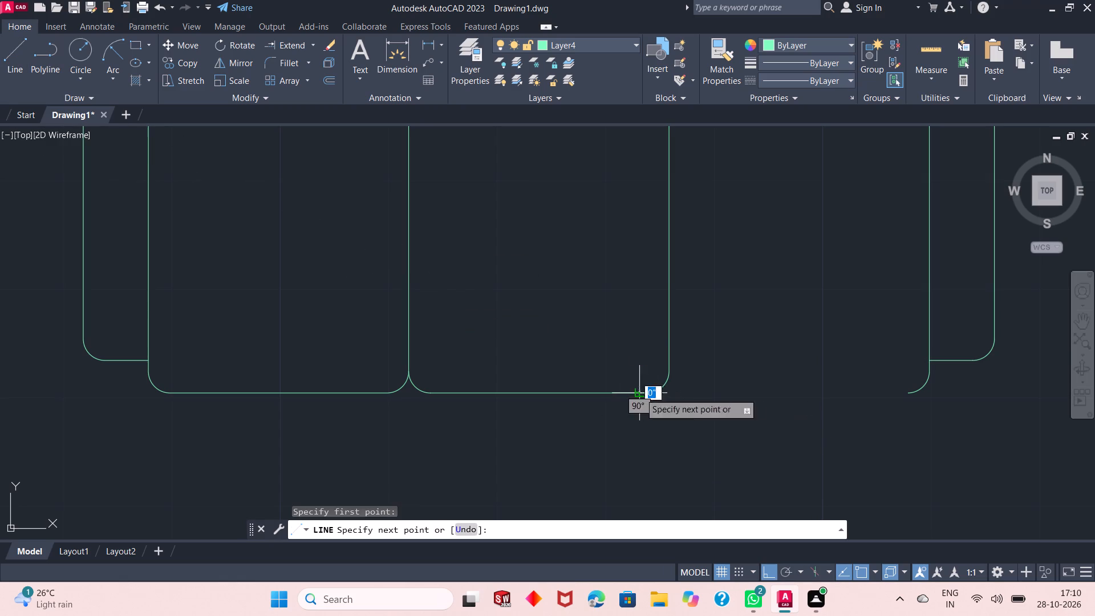
pyautogui.click(905, 390)
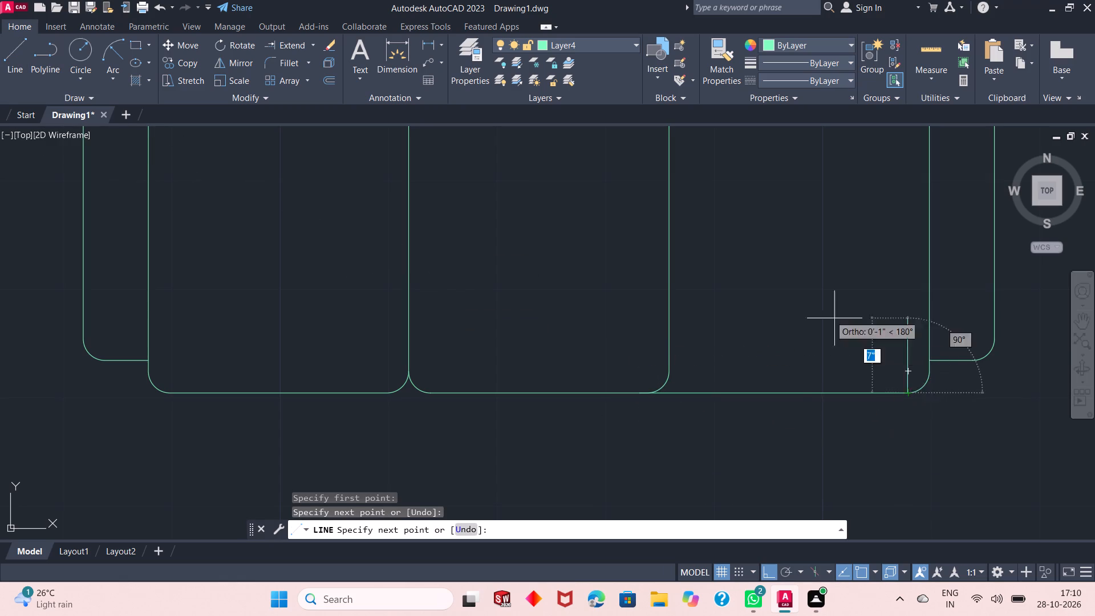
pyautogui.rightClick(812, 302)
pyautogui.click(832, 312)
# Draw a short vertical line from the east divider's lower end south to the front edge.
pyautogui.click(7, 51)
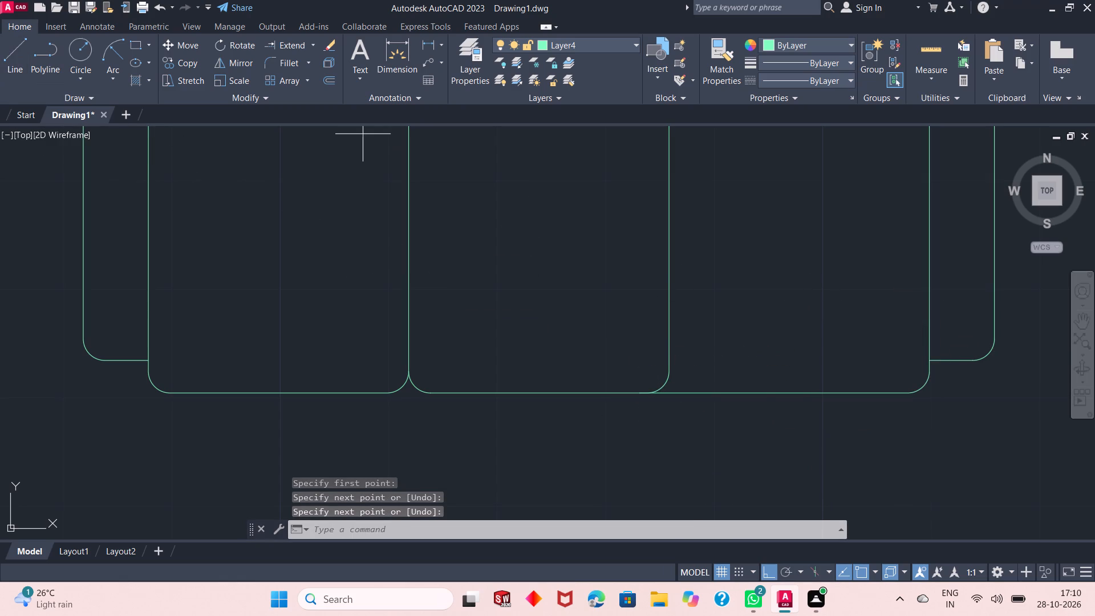
pyautogui.click(670, 368)
pyautogui.click(672, 394)
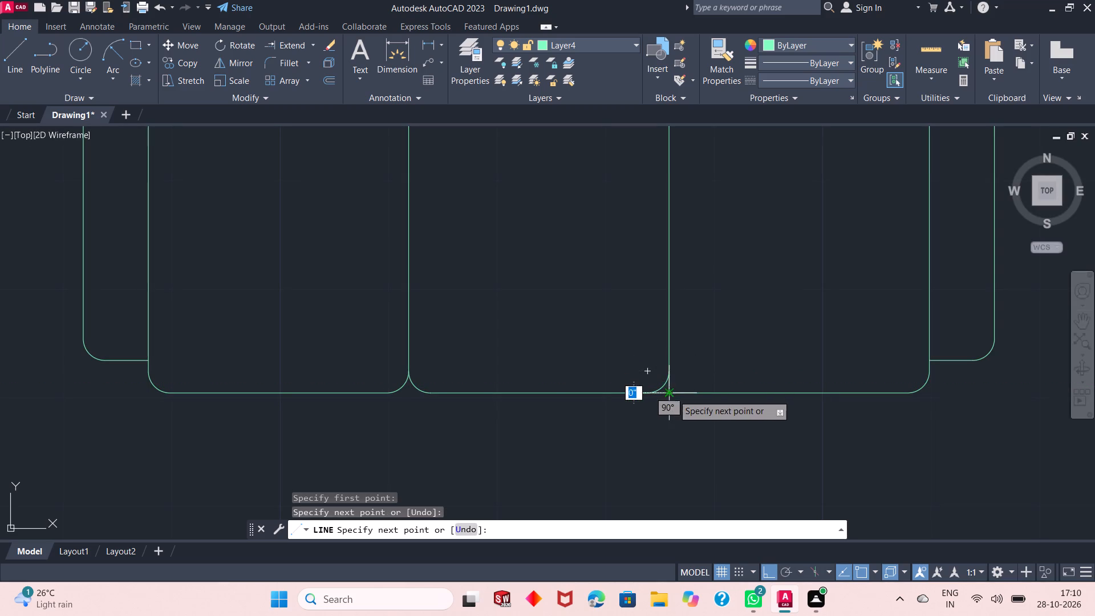
pyautogui.rightClick(720, 351)
pyautogui.click(735, 358)
# Fillet the east cushion's southwest corner between the short divider line and the front edge.
pyautogui.scroll(1, 700, 385)
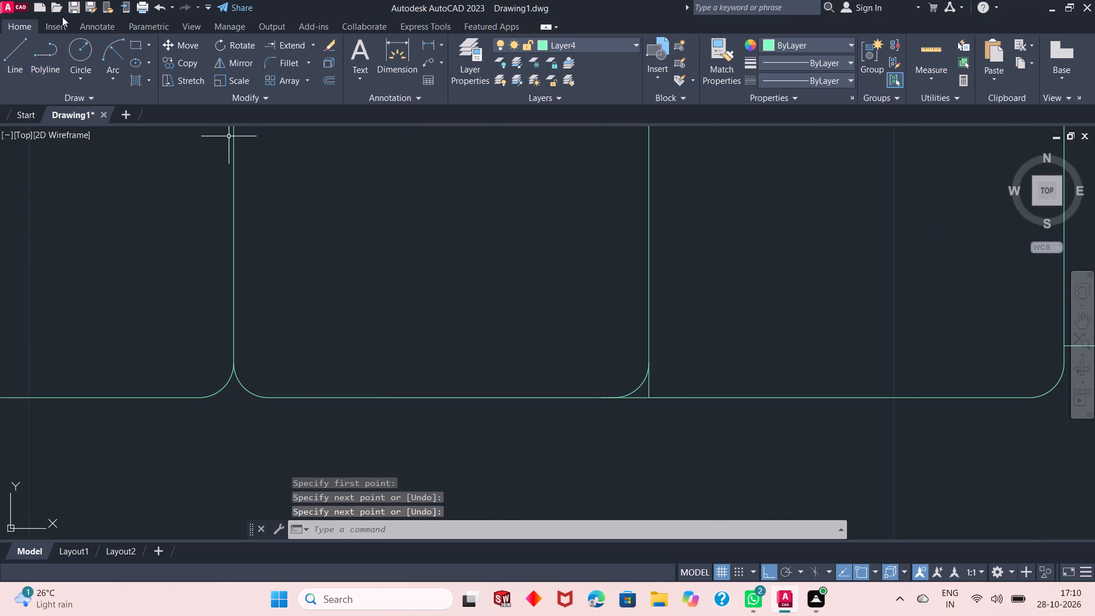
pyautogui.click(281, 62)
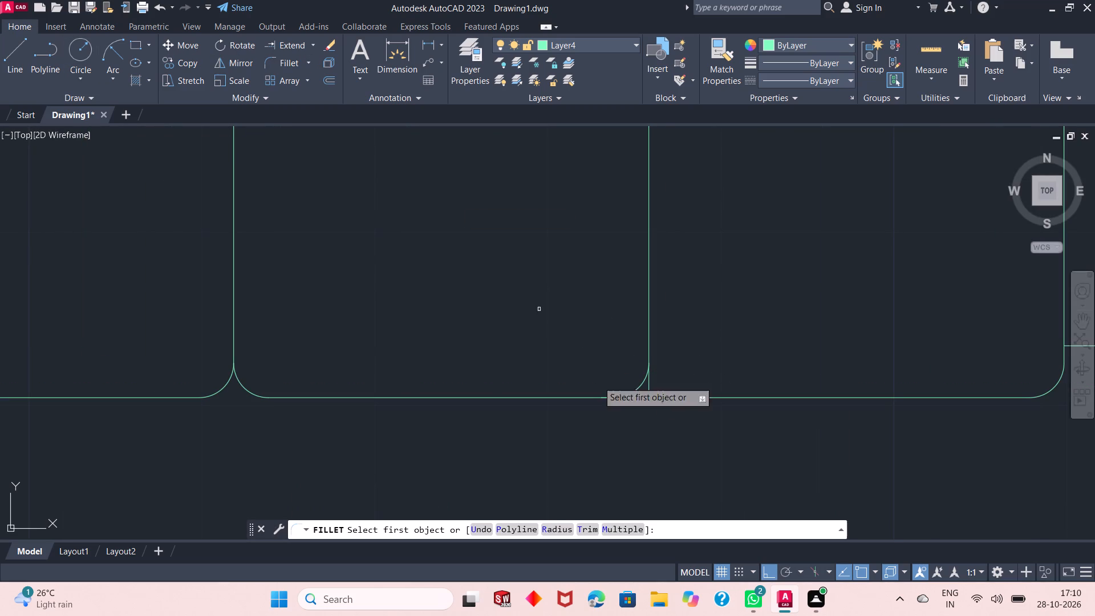
pyautogui.click(652, 390)
pyautogui.click(651, 391)
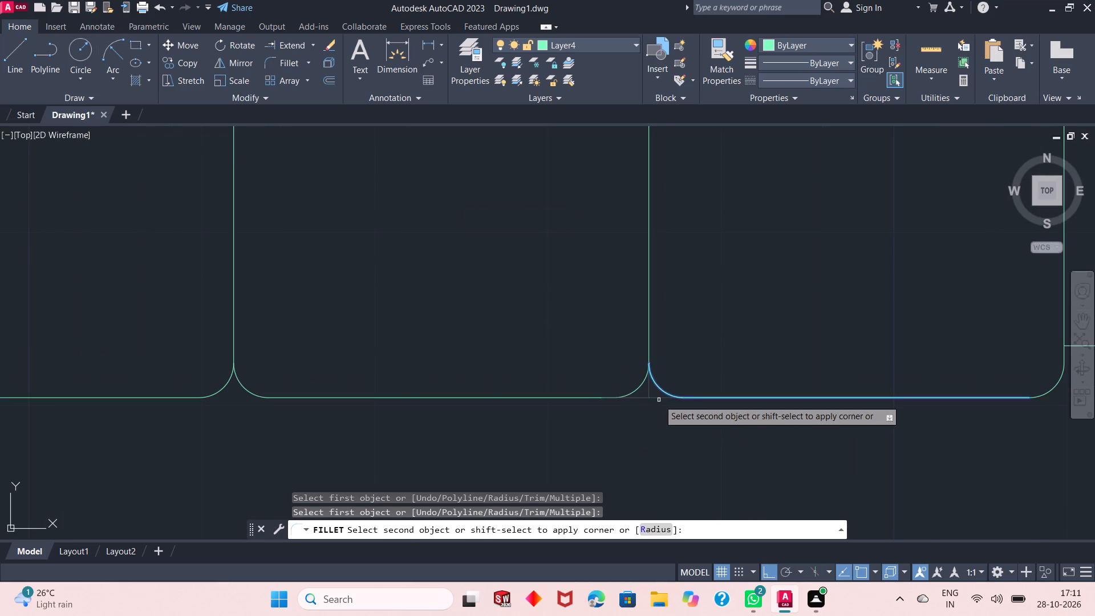
pyautogui.click(659, 400)
# Copy the complete three-seat sofa straight south of the original, into the middle of the living room.
pyautogui.scroll(-2, 572, 429)
pyautogui.scroll(-1, 634, 432)
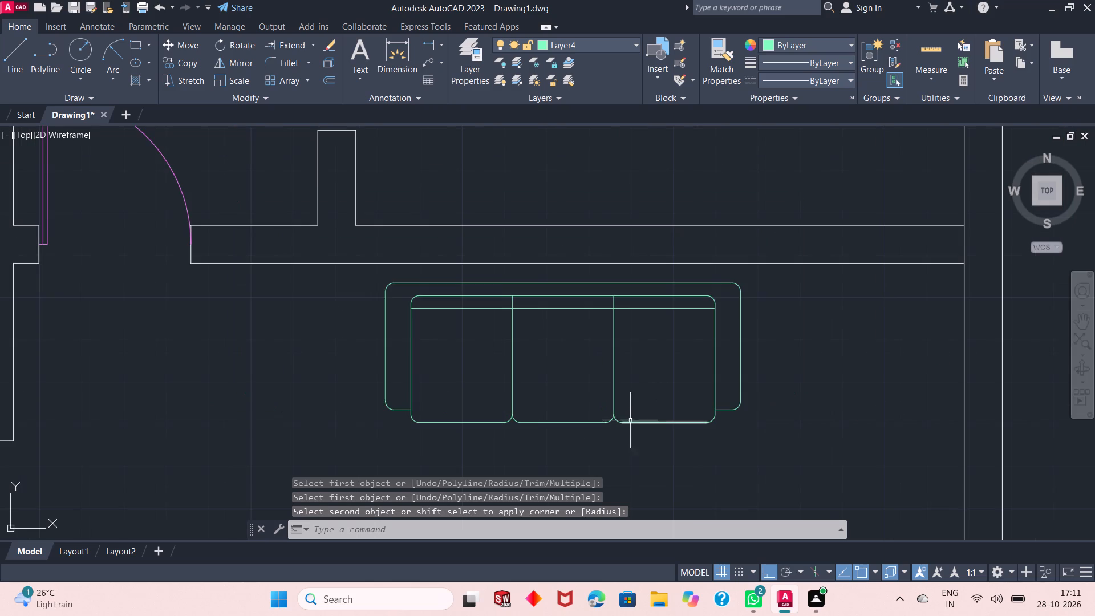
pyautogui.scroll(-2, 473, 295)
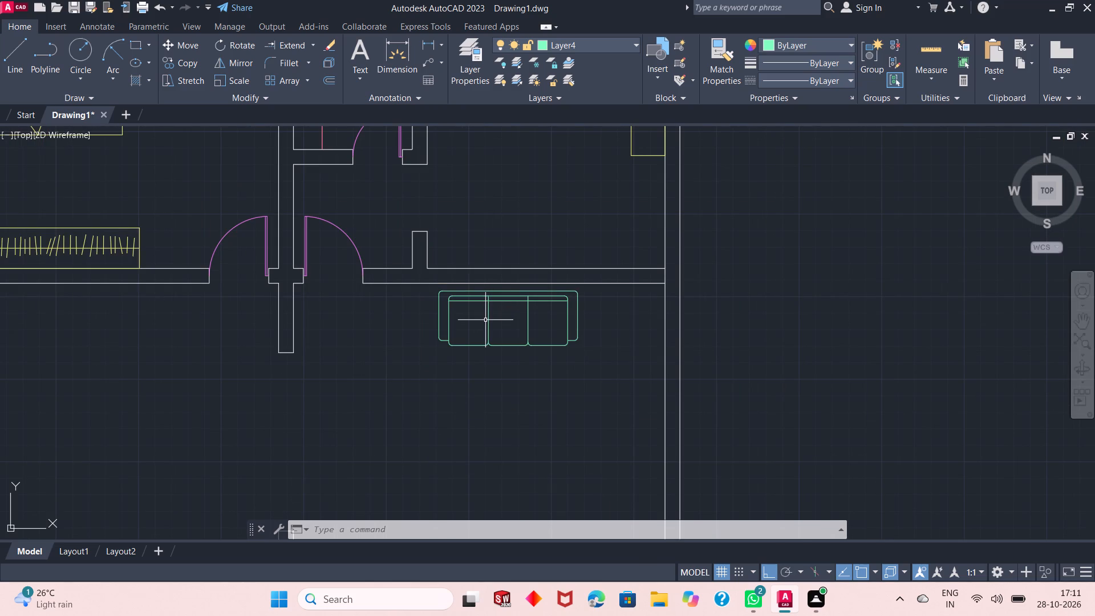
pyautogui.scroll(1, 497, 318)
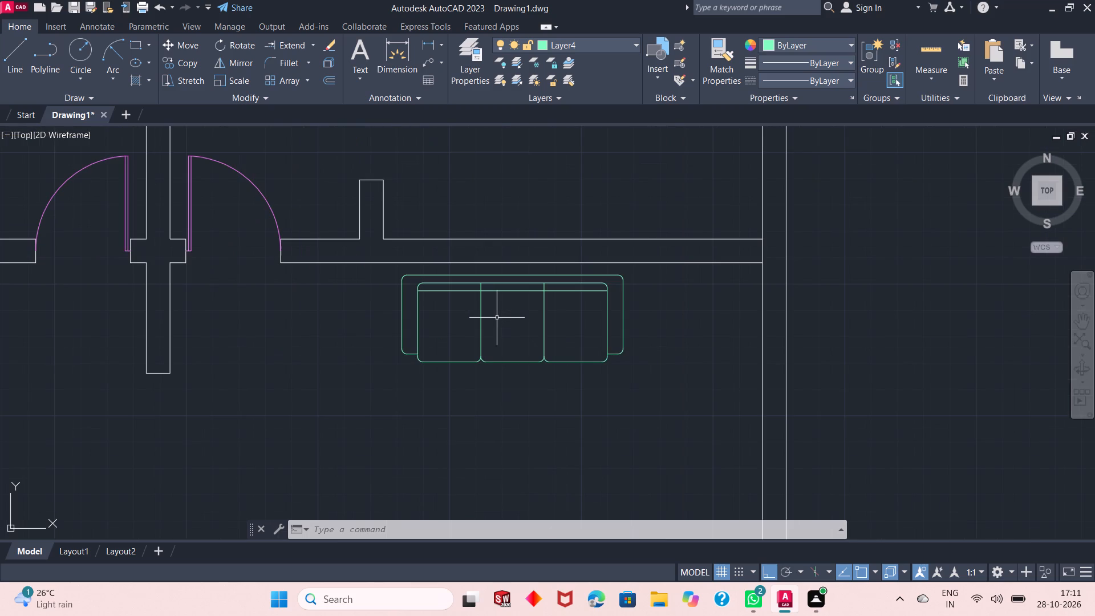
pyautogui.click(648, 269)
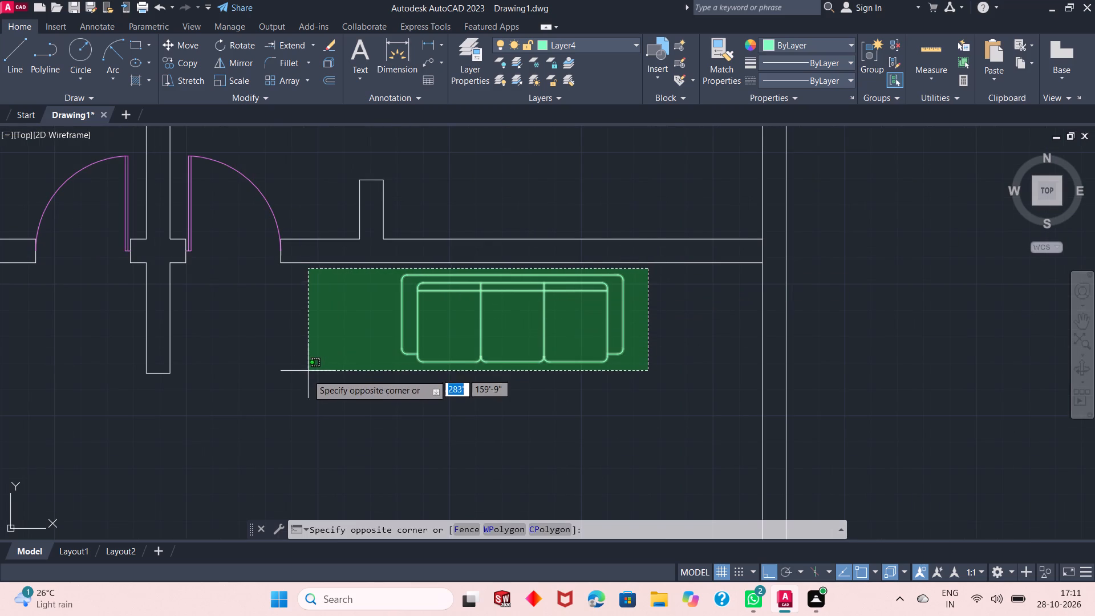
pyautogui.click(307, 382)
pyautogui.scroll(1, 380, 266)
pyautogui.scroll(-1, 358, 235)
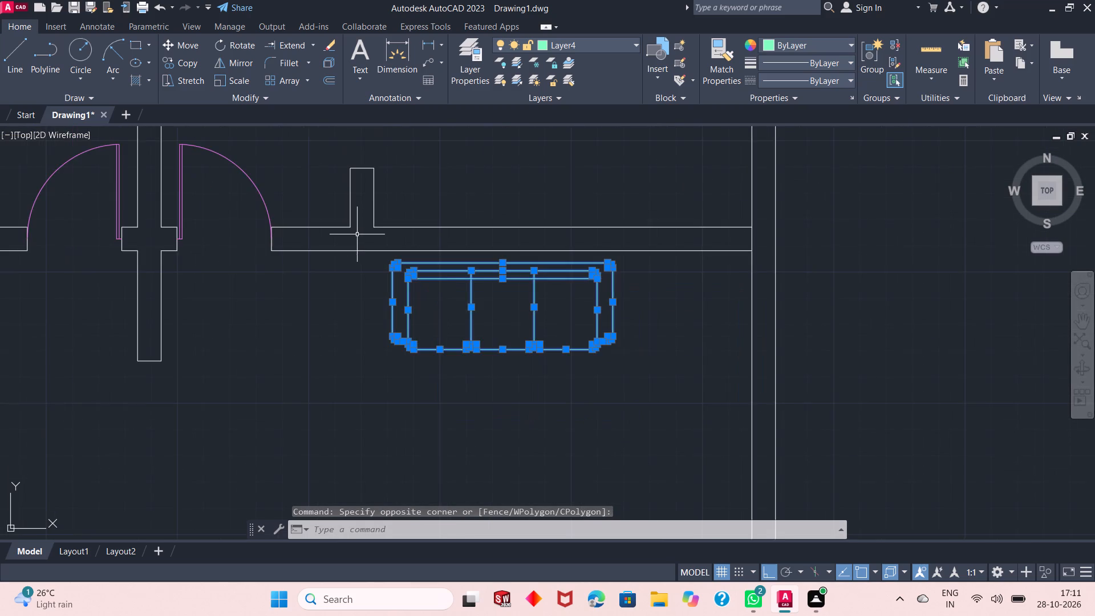
pyautogui.scroll(-1, 357, 234)
pyautogui.scroll(-1, 405, 249)
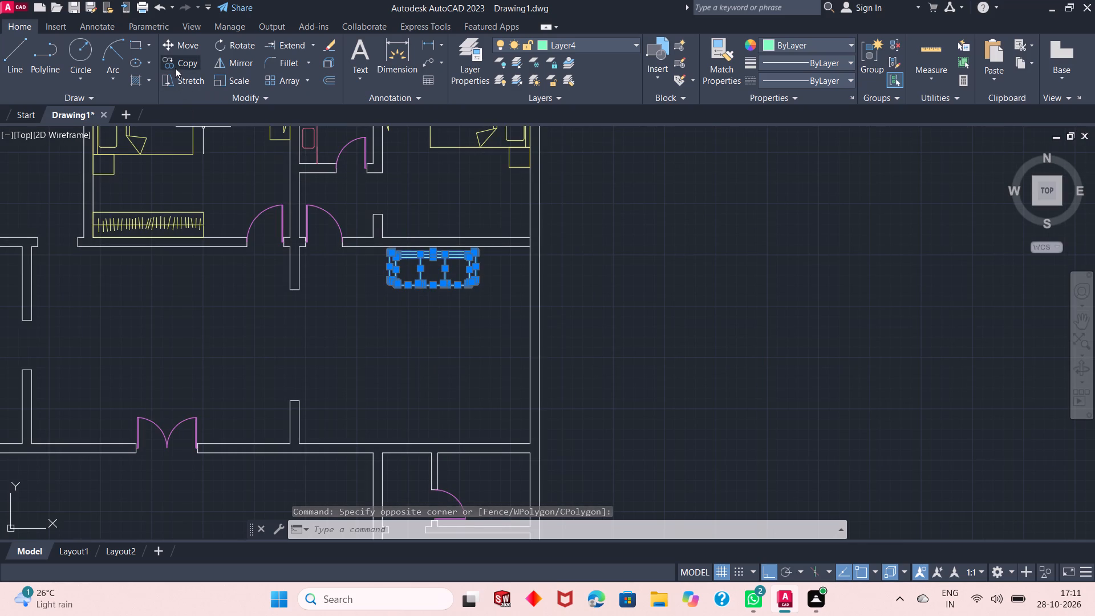
pyautogui.click(173, 64)
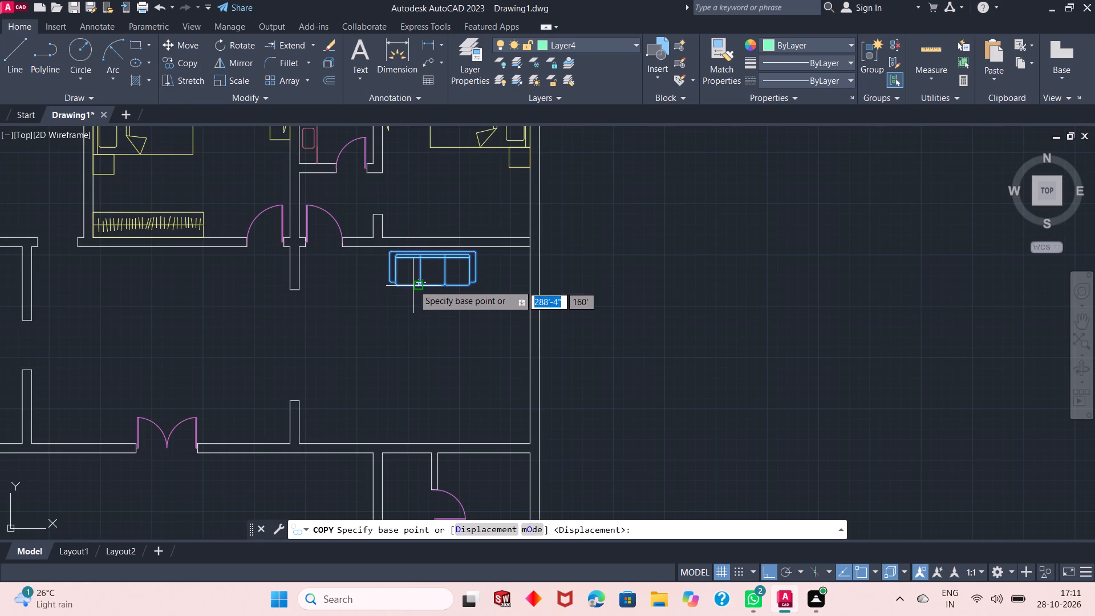
pyautogui.click(413, 285)
pyautogui.click(432, 374)
pyautogui.rightClick(432, 374)
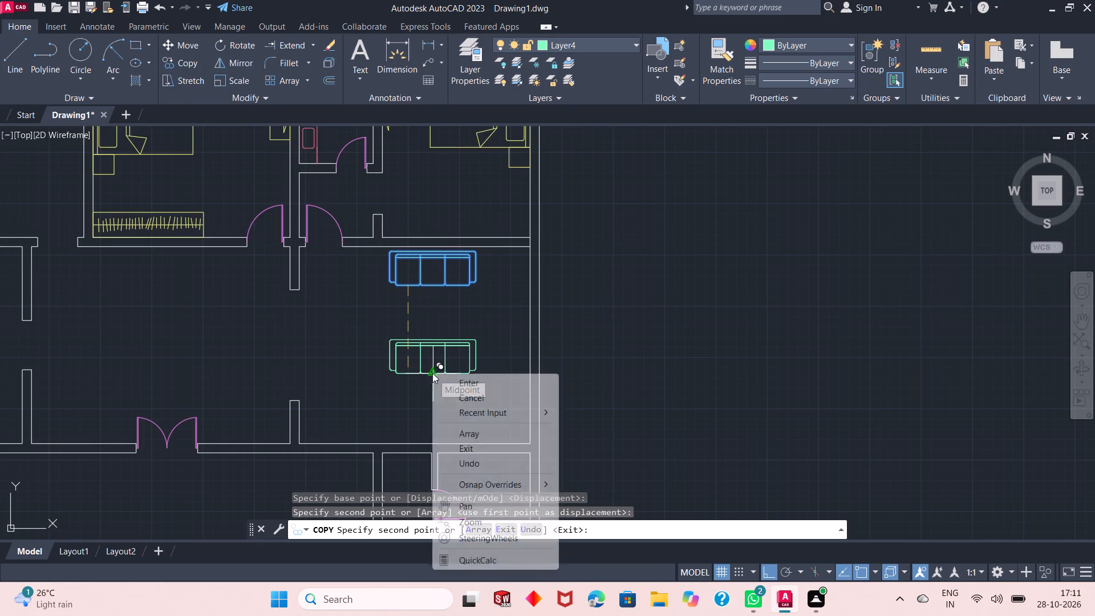
pyautogui.click(462, 380)
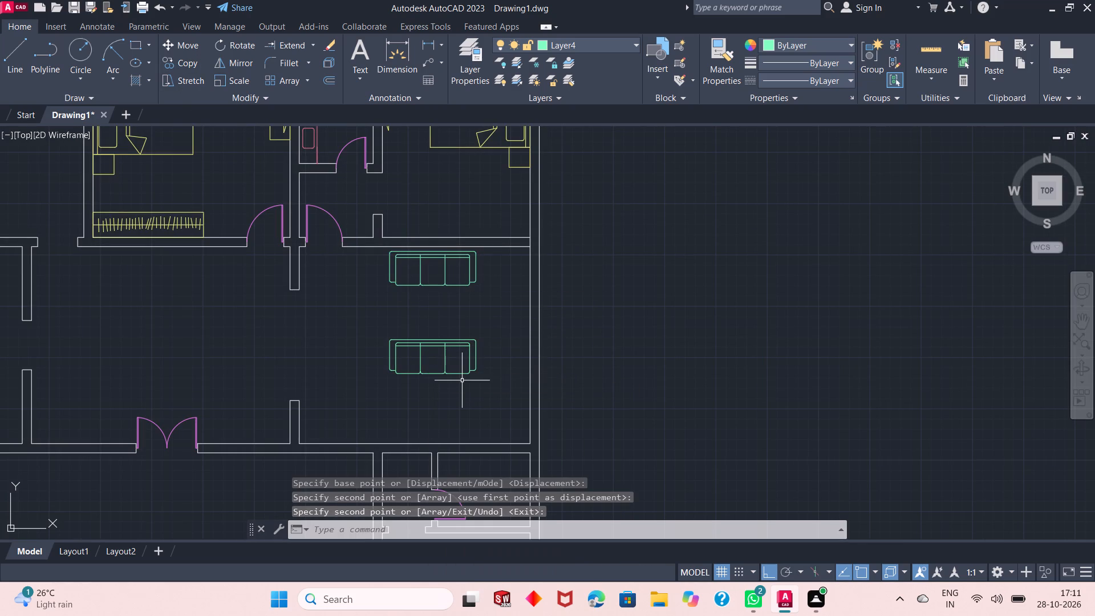
# Rotate the copied sofa 90° clockwise about its front edge so its backrest lies on the east side.
pyautogui.click(497, 329)
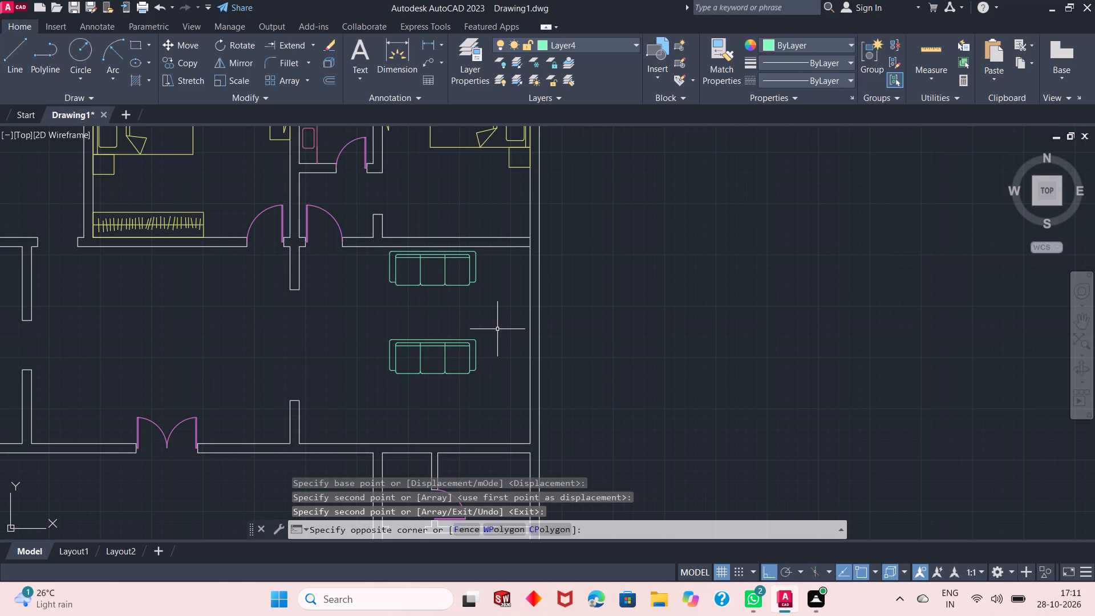
pyautogui.click(352, 394)
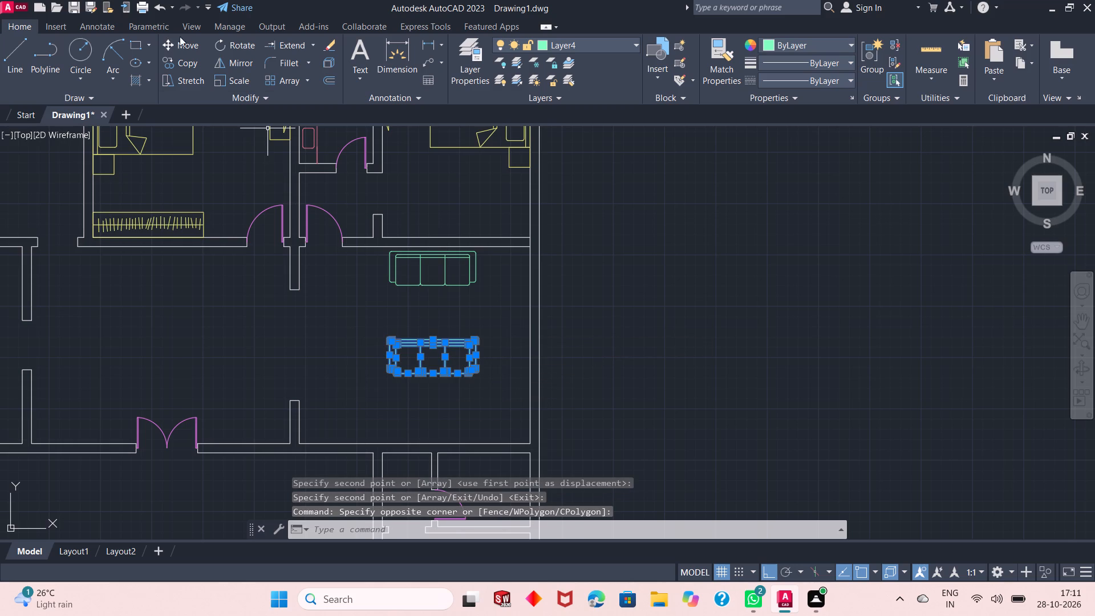
pyautogui.click(230, 44)
pyautogui.click(425, 373)
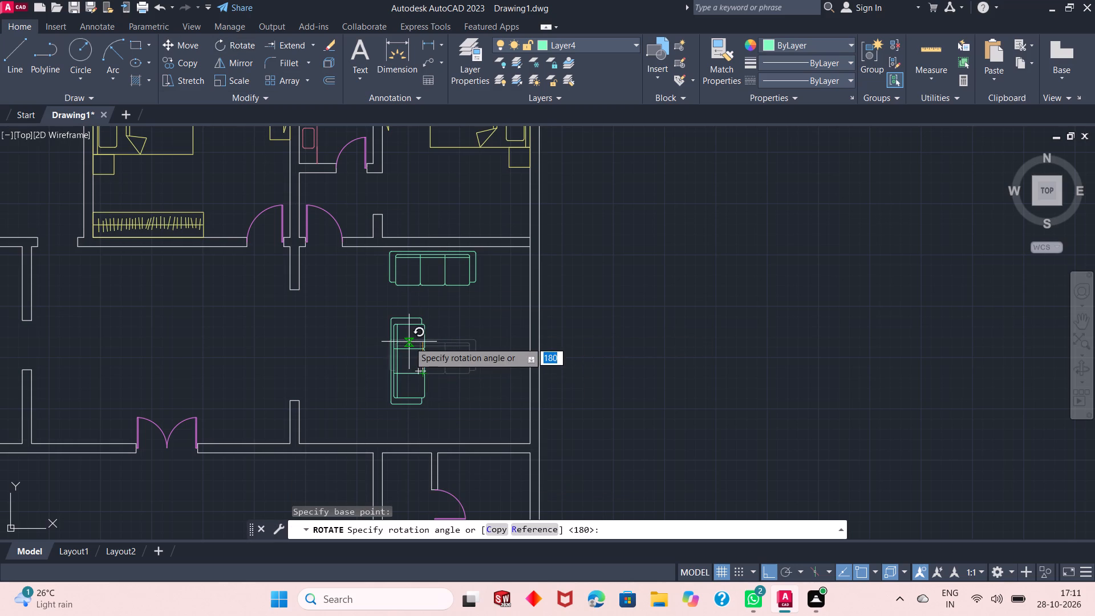
pyautogui.click(455, 462)
pyautogui.scroll(1, 423, 397)
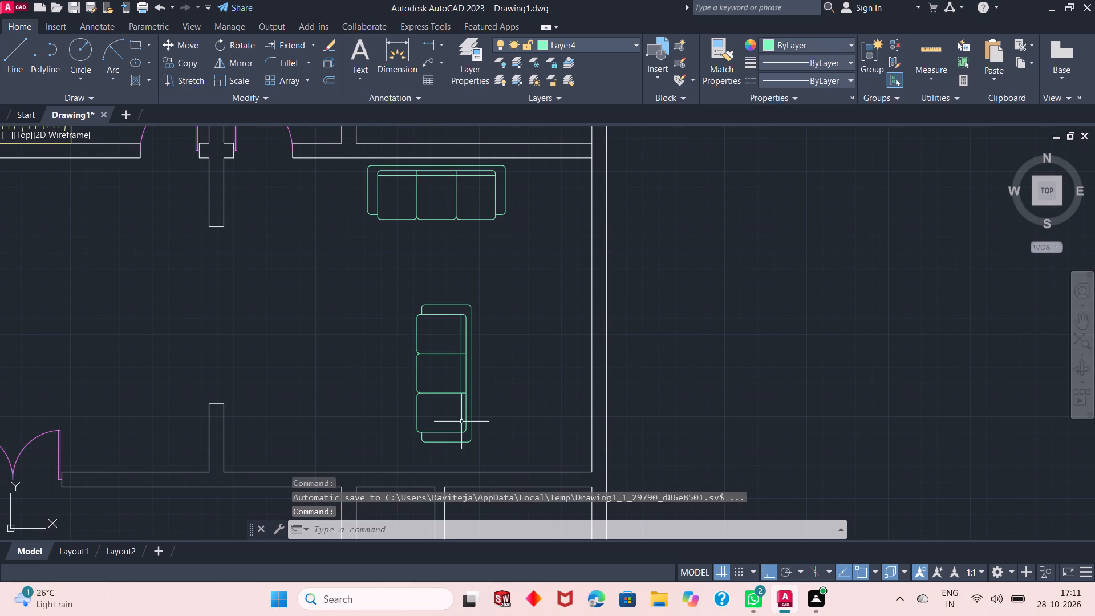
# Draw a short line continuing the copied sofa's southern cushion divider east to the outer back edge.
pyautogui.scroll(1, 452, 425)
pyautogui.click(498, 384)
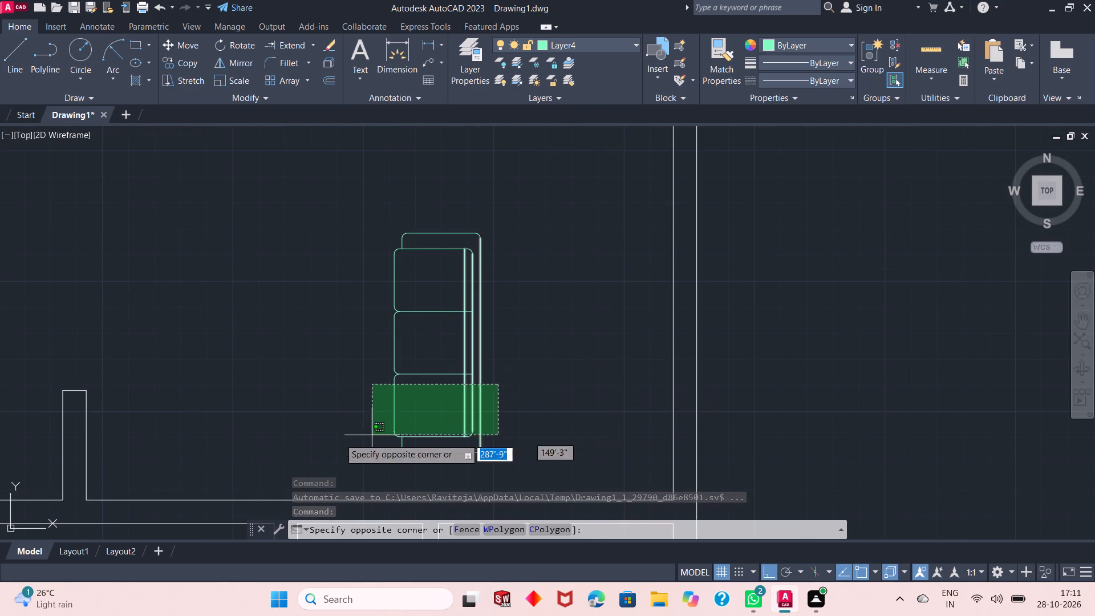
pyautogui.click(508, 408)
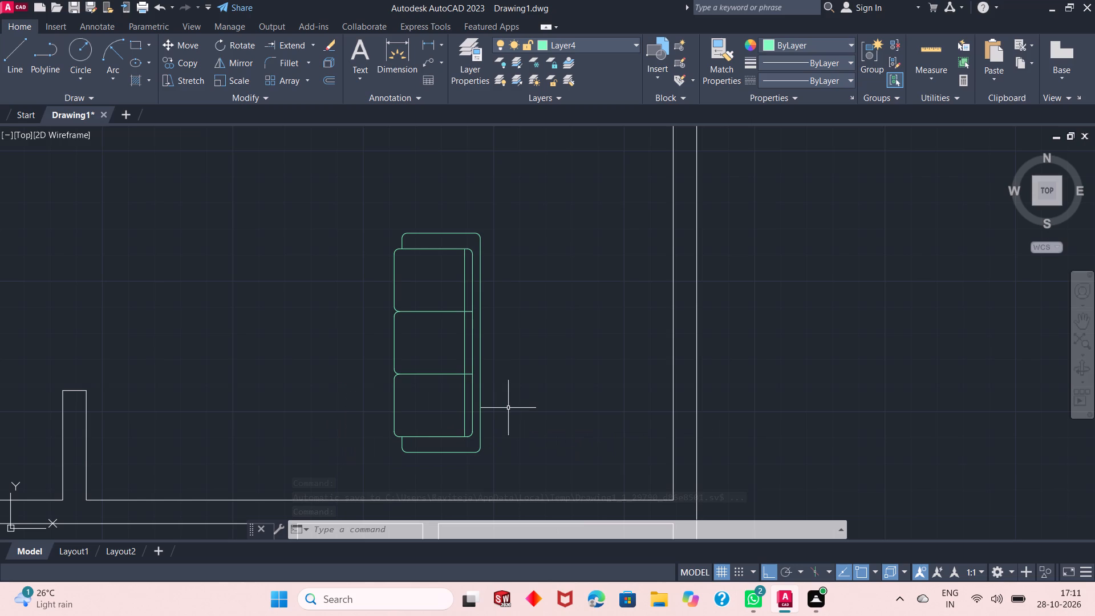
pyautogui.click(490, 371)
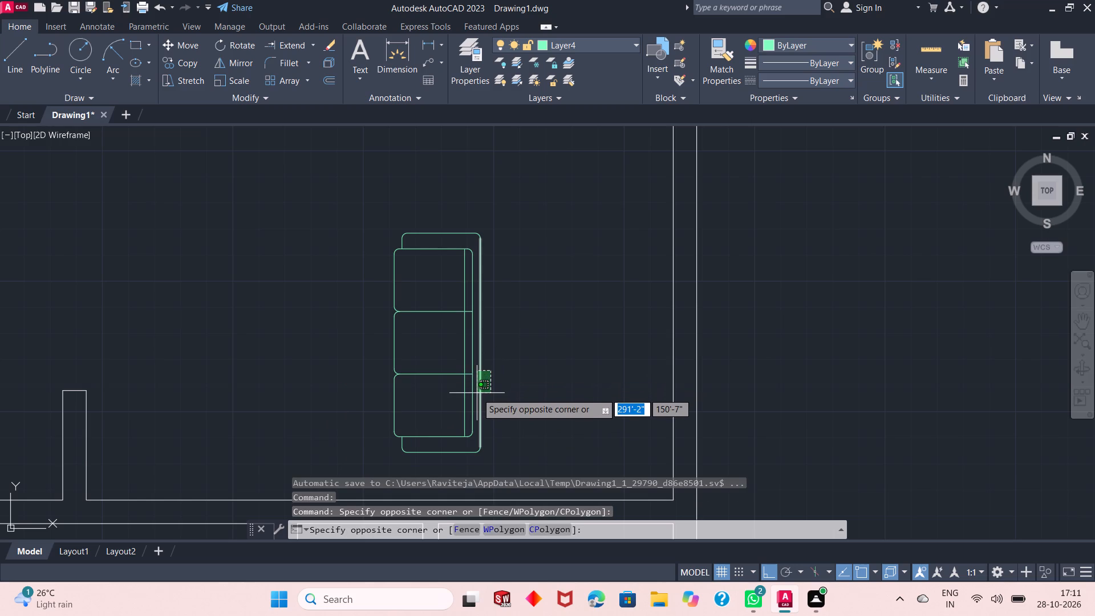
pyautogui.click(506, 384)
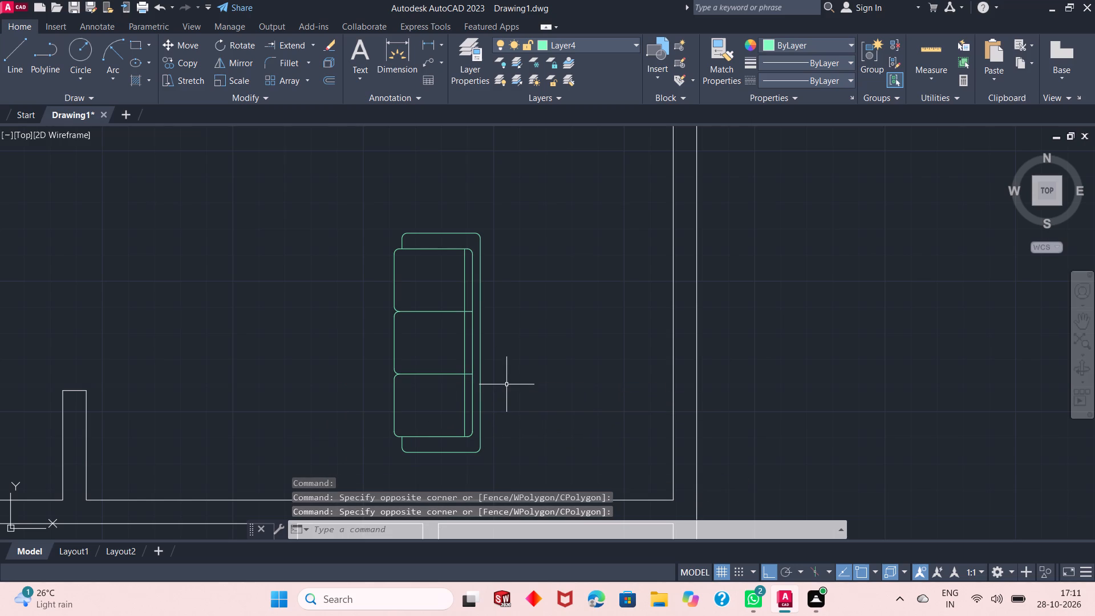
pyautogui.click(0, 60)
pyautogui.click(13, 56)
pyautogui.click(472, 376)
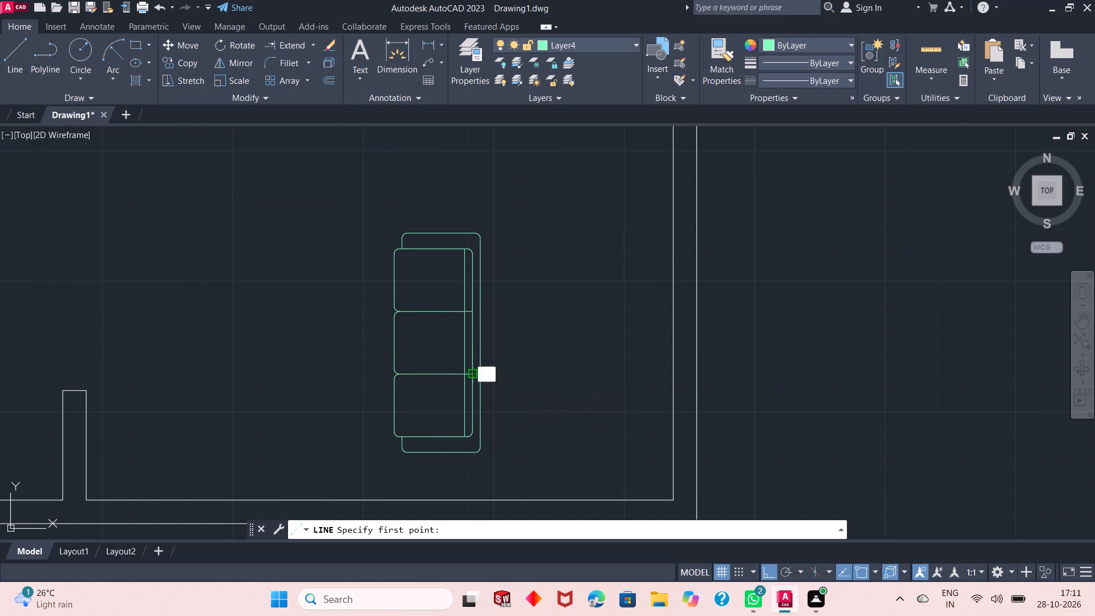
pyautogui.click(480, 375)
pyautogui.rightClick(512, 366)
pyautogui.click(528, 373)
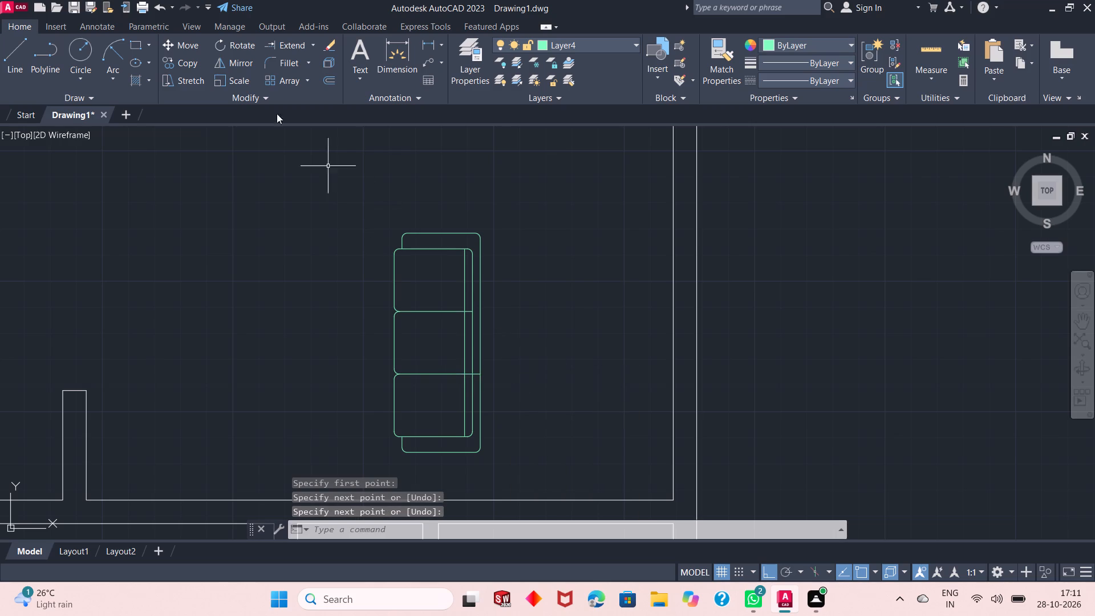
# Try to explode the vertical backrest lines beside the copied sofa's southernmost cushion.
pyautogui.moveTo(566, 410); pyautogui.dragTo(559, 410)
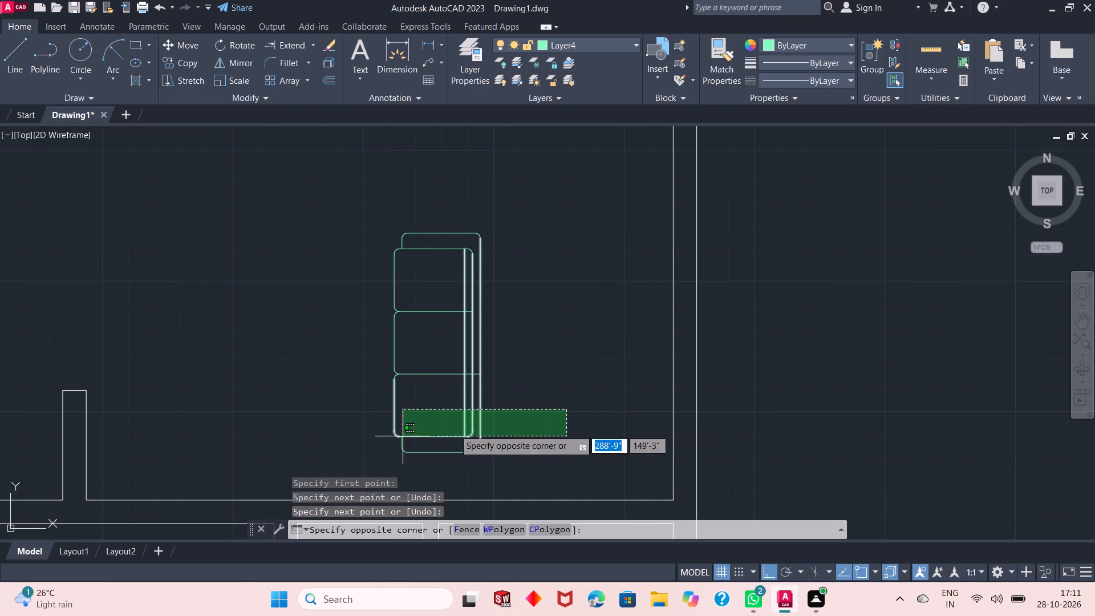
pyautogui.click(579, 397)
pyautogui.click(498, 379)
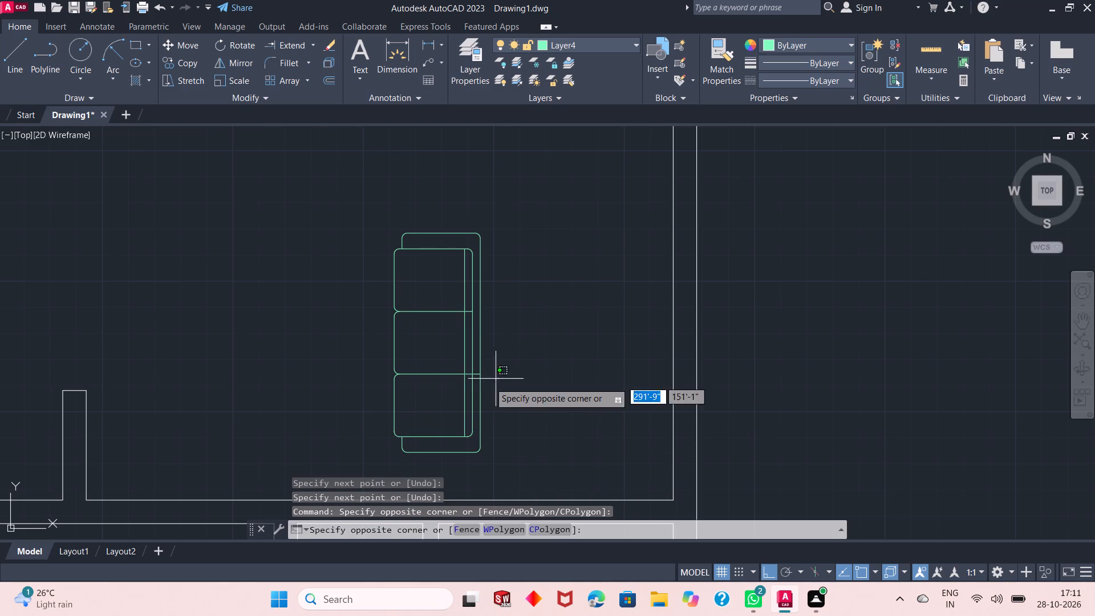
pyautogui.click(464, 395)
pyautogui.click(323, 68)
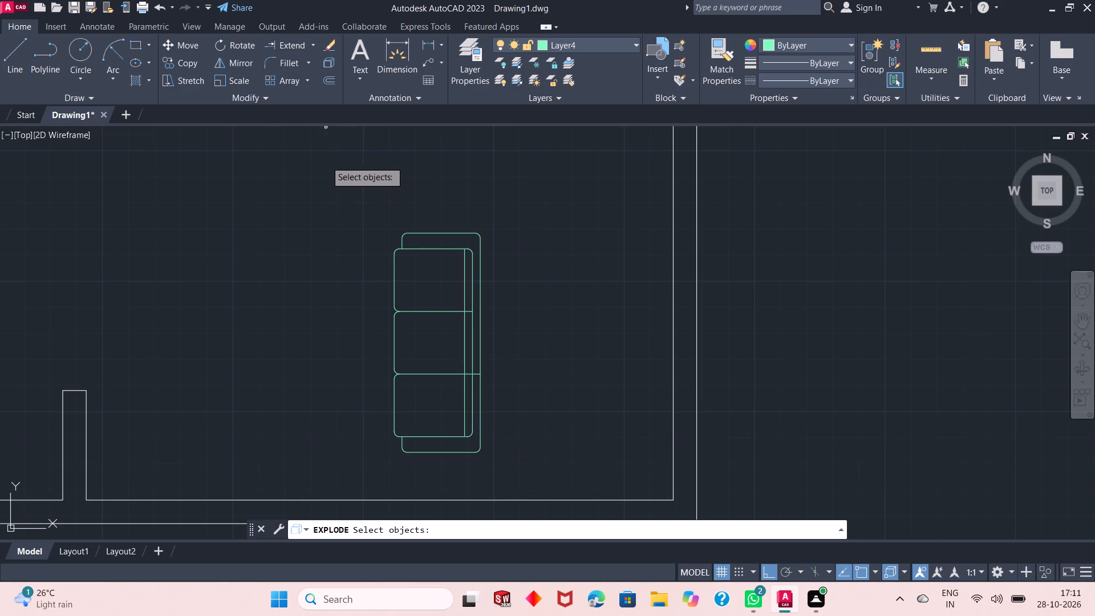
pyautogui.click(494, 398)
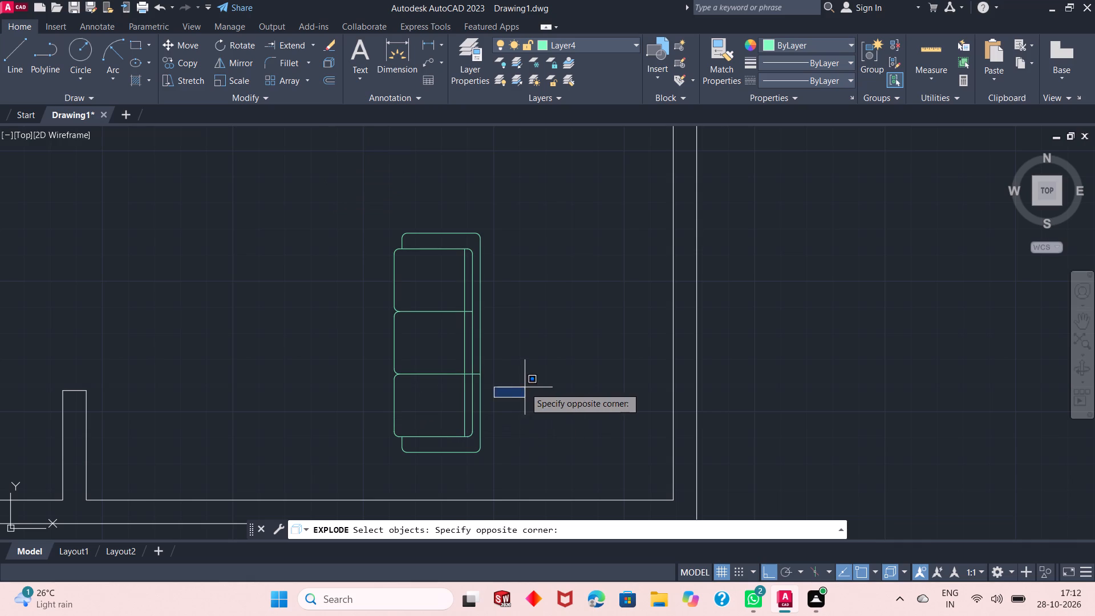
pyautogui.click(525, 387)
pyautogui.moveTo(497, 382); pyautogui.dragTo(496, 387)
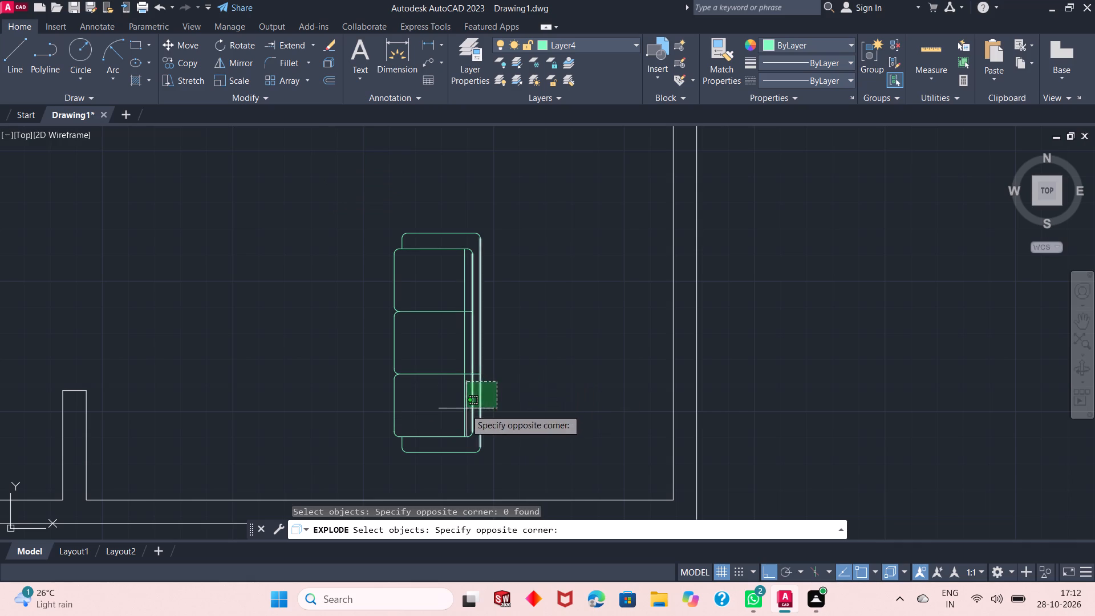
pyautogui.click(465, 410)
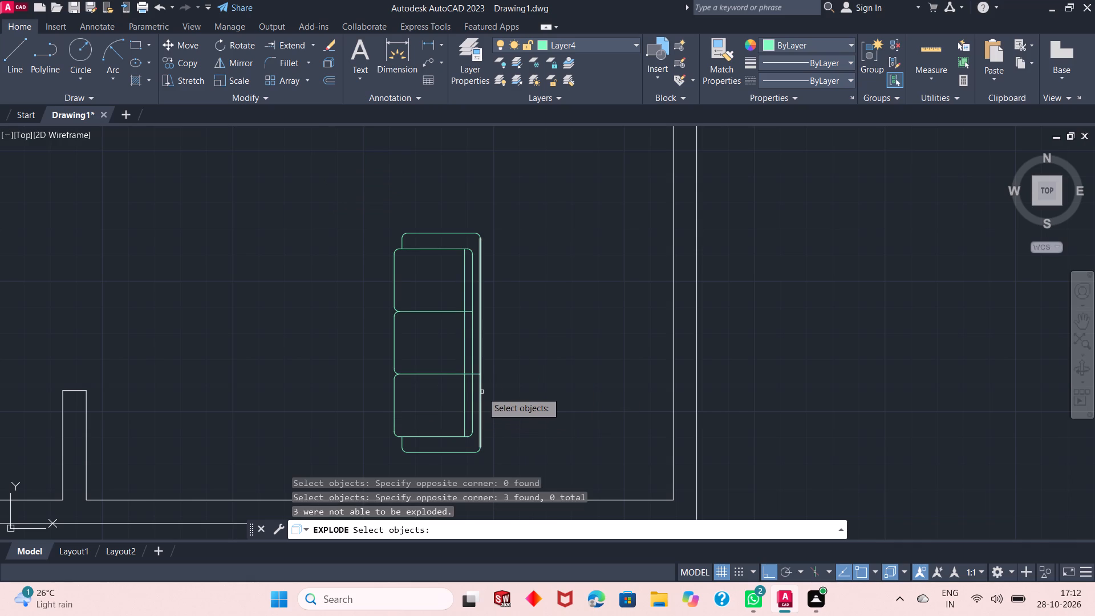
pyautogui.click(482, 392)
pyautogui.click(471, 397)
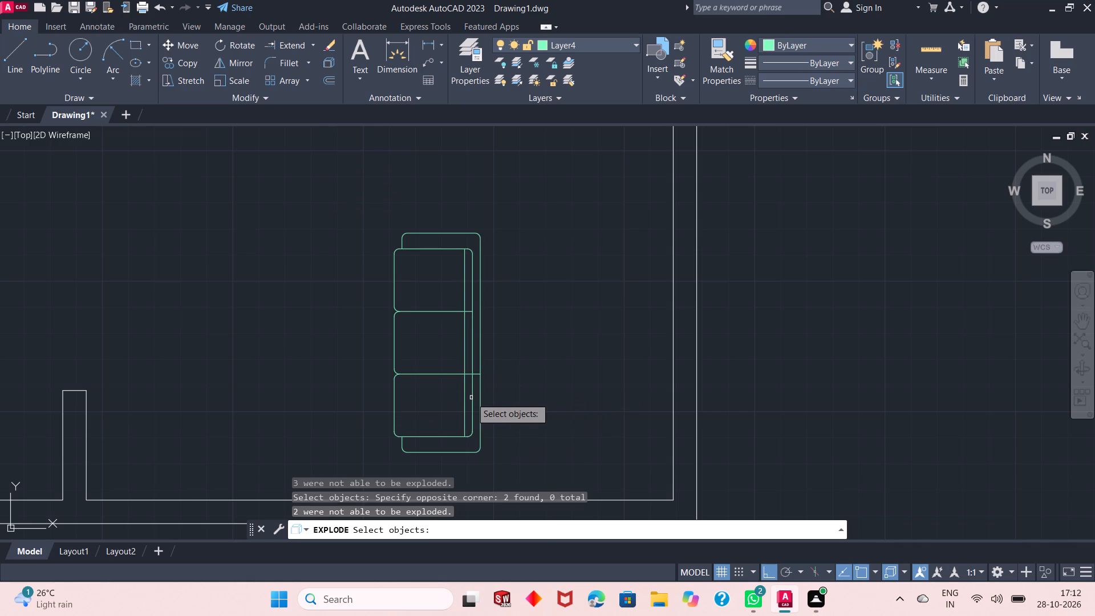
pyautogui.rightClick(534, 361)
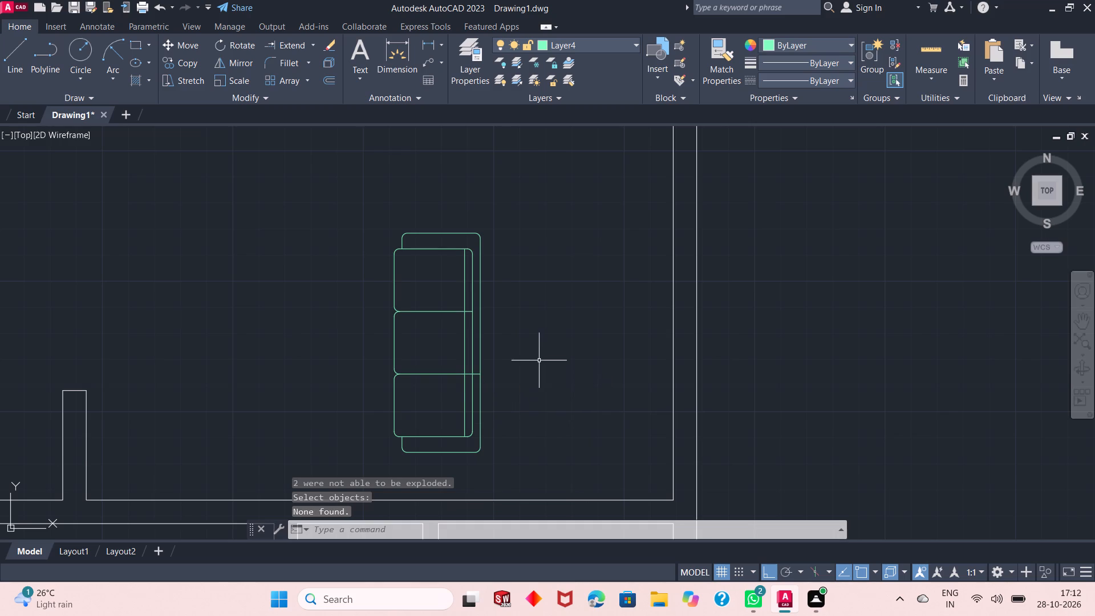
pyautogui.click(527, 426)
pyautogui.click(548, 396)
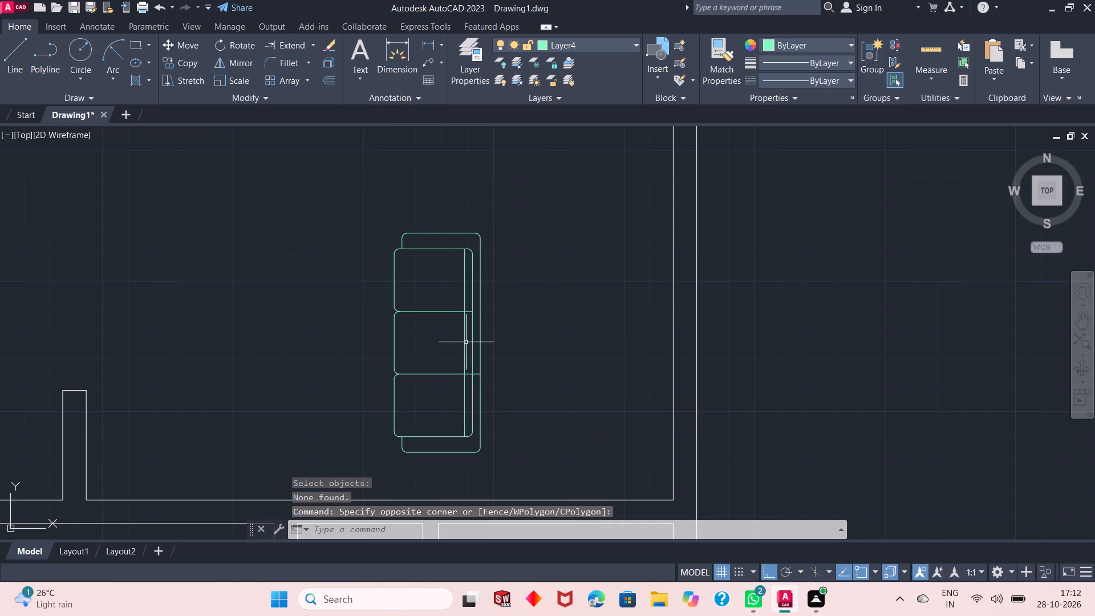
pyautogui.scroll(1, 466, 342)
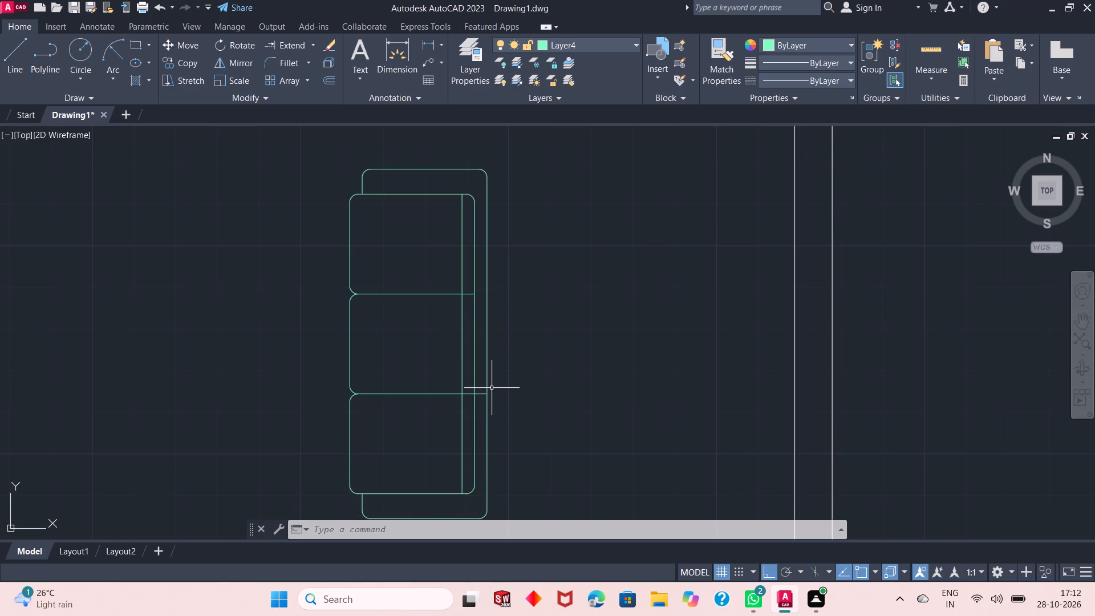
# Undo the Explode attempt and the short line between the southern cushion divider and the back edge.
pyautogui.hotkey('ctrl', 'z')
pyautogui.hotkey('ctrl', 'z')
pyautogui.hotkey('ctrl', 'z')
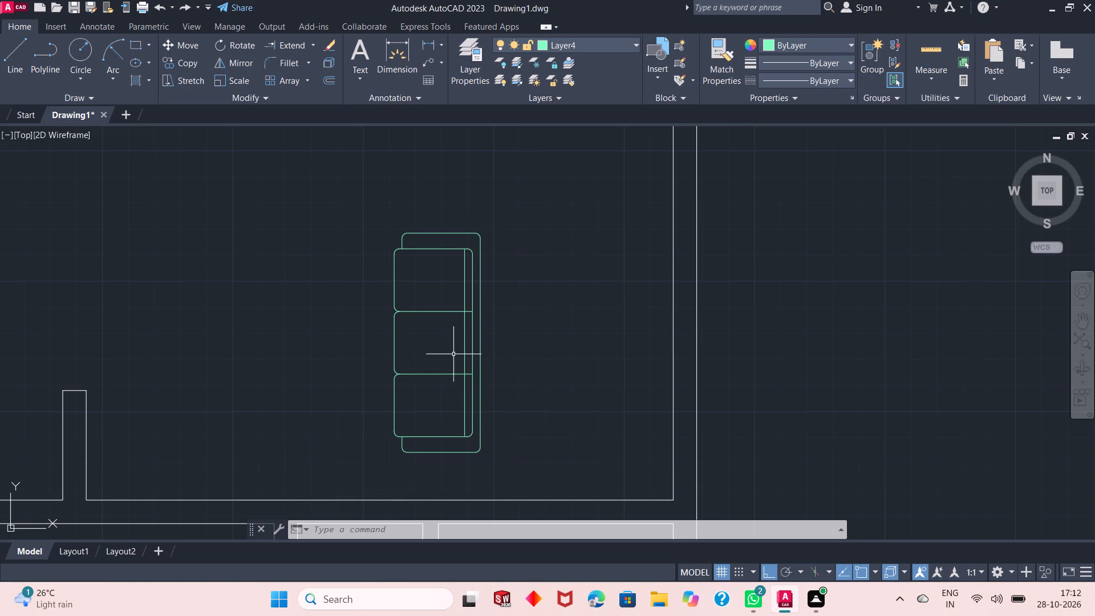
# Trim away the southernmost cushion's west front edge and its northwest rounded corner on the copied sofa.
pyautogui.click(312, 47)
pyautogui.click(299, 59)
pyautogui.scroll(1, 429, 397)
pyautogui.click(351, 396)
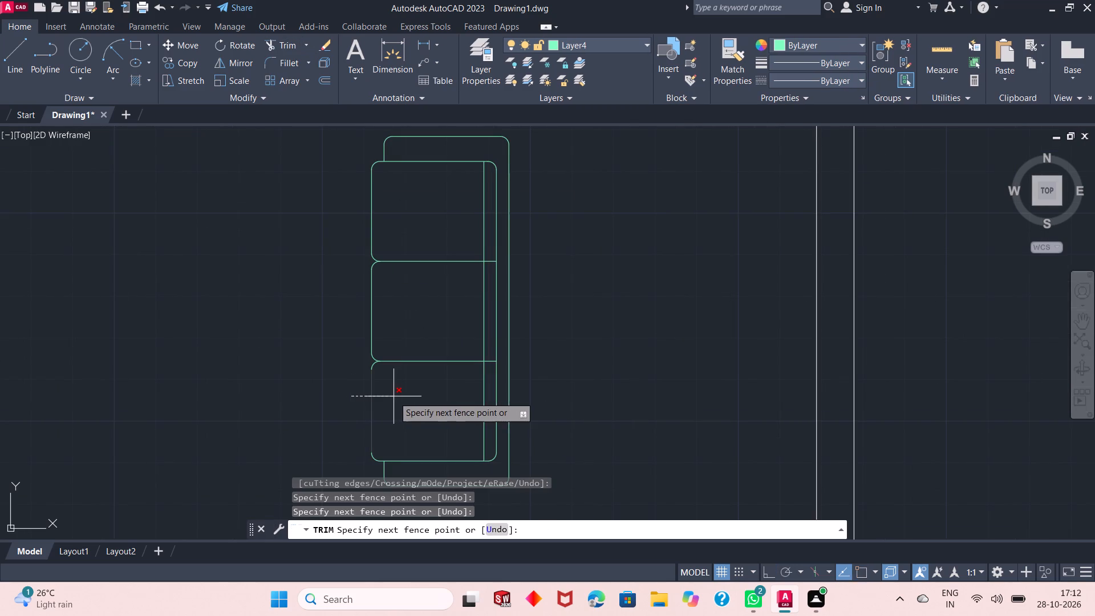
pyautogui.click(394, 396)
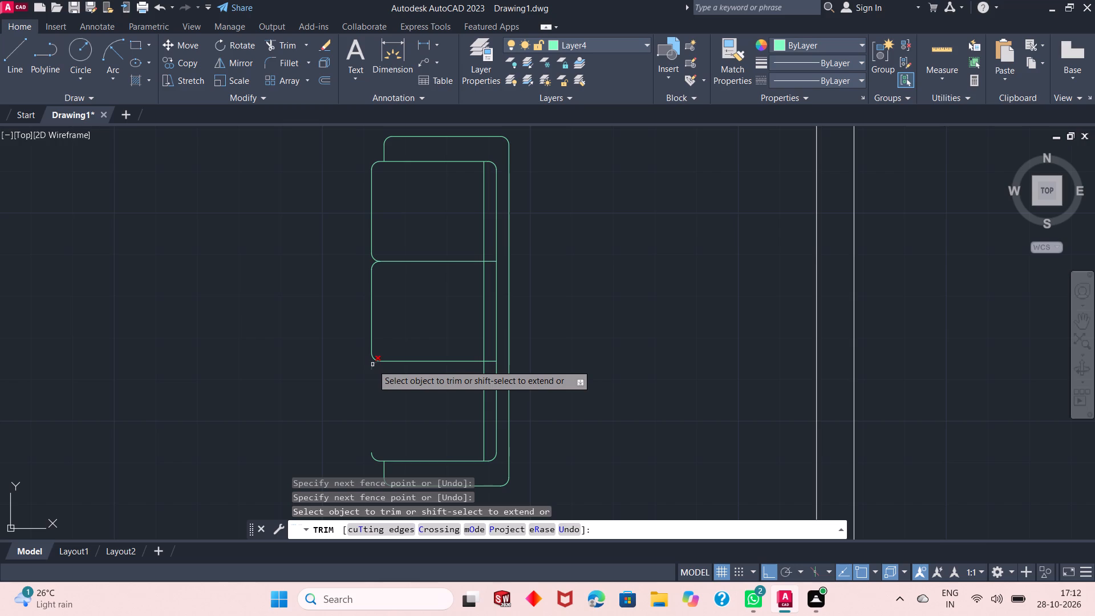
pyautogui.click(372, 364)
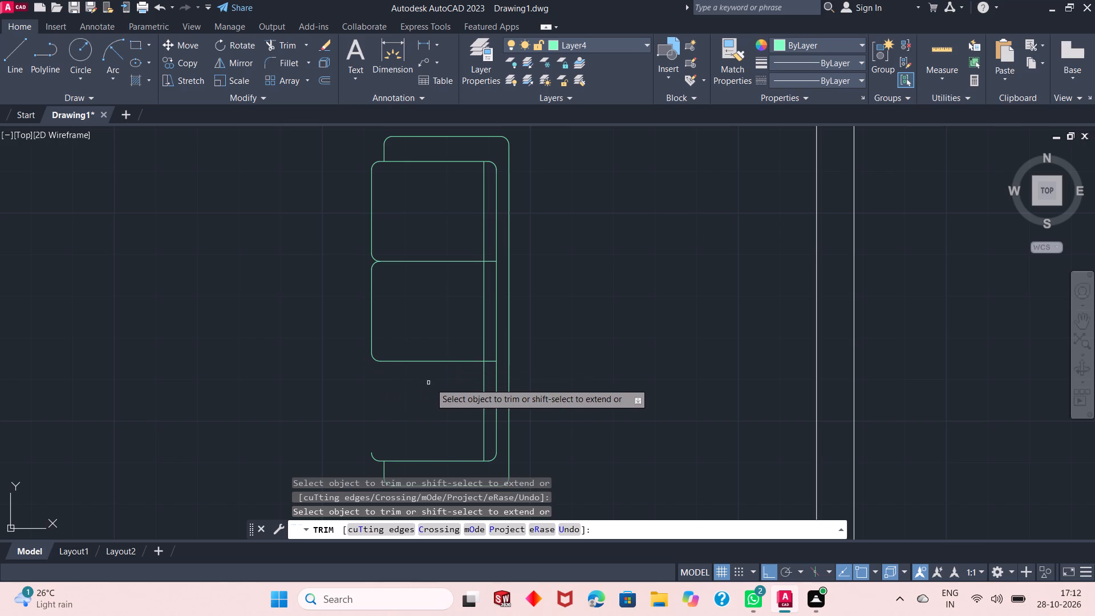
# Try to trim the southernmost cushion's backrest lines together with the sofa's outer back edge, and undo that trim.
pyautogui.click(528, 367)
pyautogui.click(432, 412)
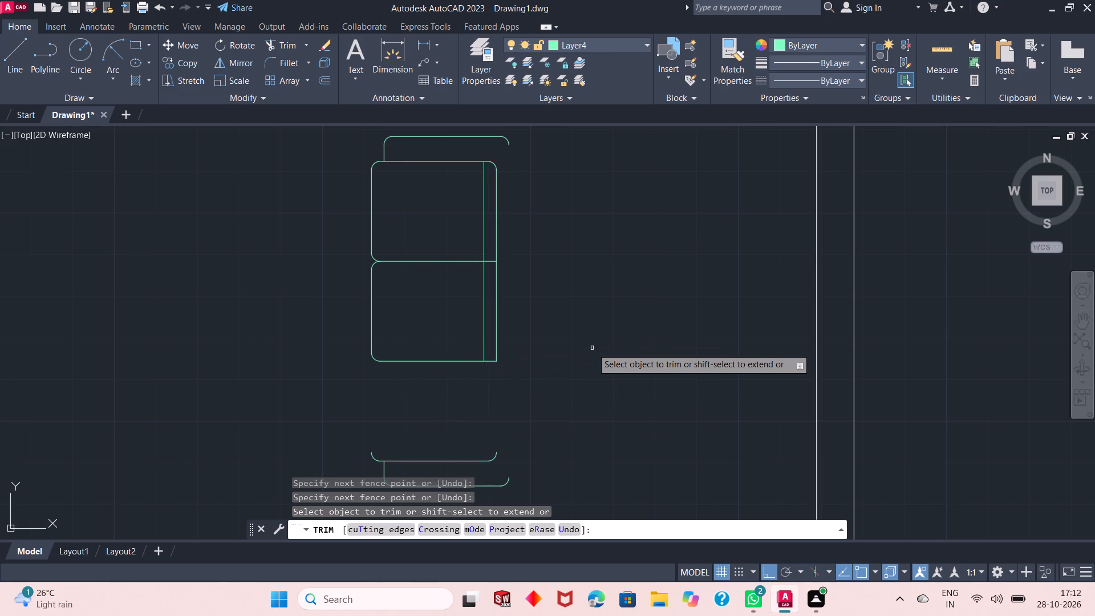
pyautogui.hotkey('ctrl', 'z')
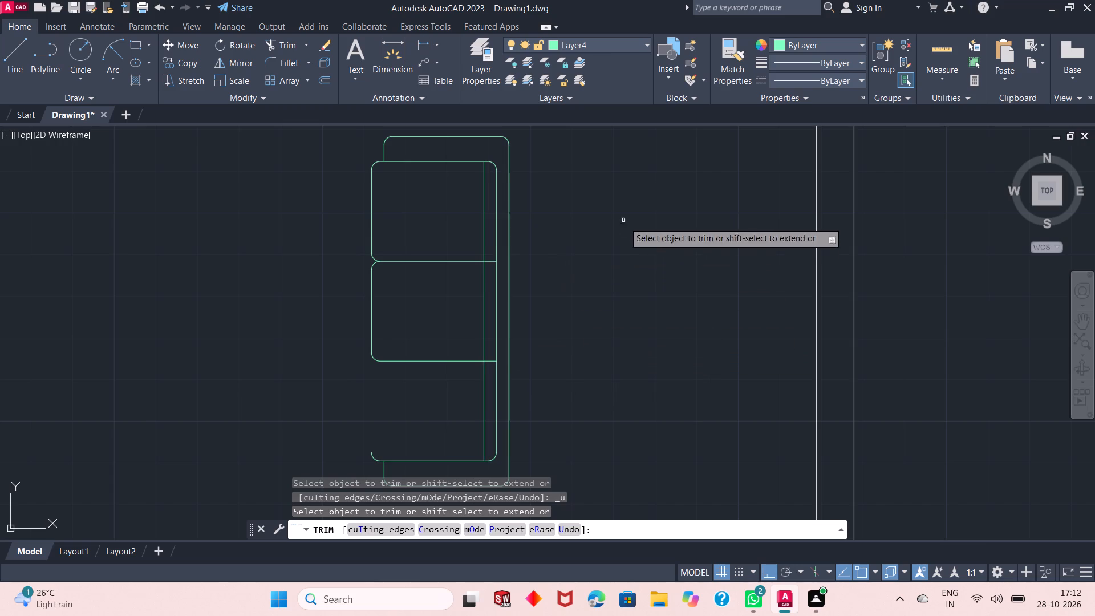
# Trim away the two inner backrest lines beside the southernmost cushion, up to the southern divider.
pyautogui.click(482, 387)
pyautogui.click(496, 382)
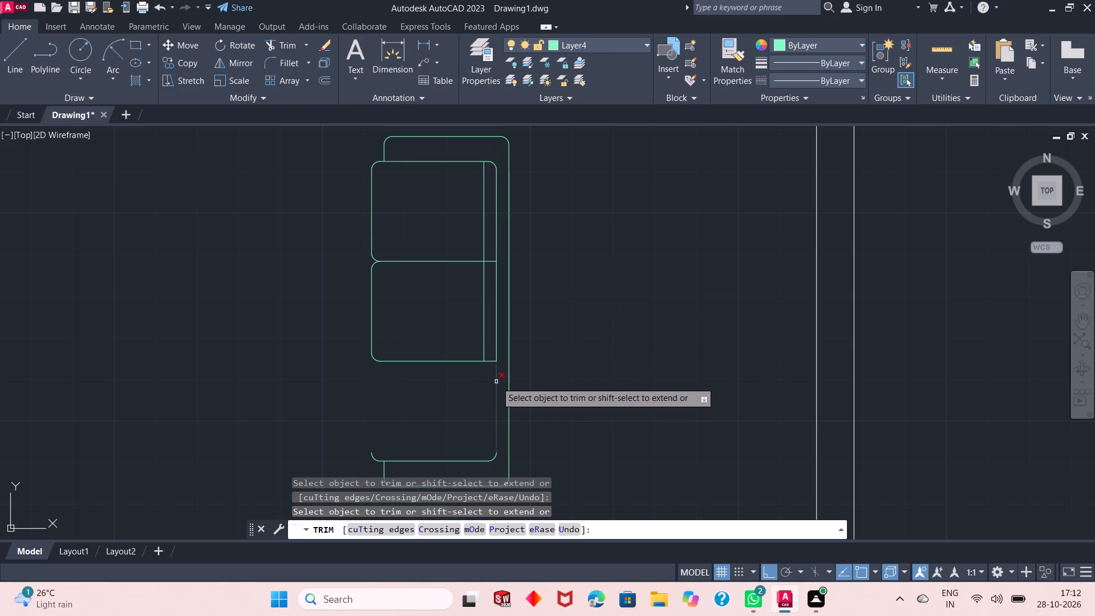
# Trim away the southernmost cushion's south edge and the whole south armrest, including their rounded corners.
pyautogui.scroll(-1, 535, 364)
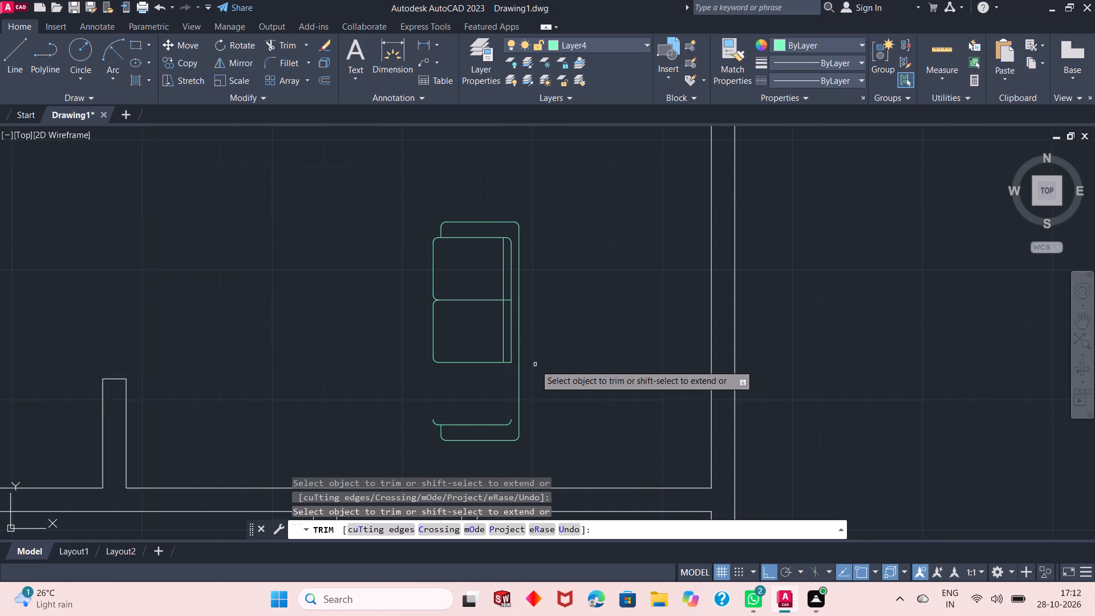
pyautogui.click(482, 417)
pyautogui.click(427, 433)
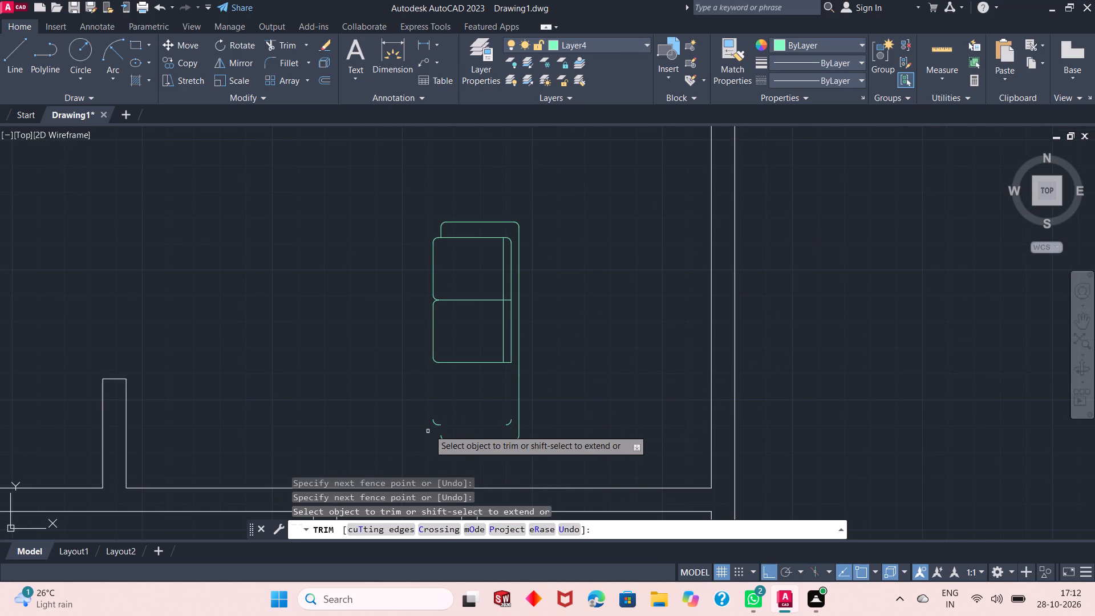
pyautogui.click(436, 423)
pyautogui.click(509, 424)
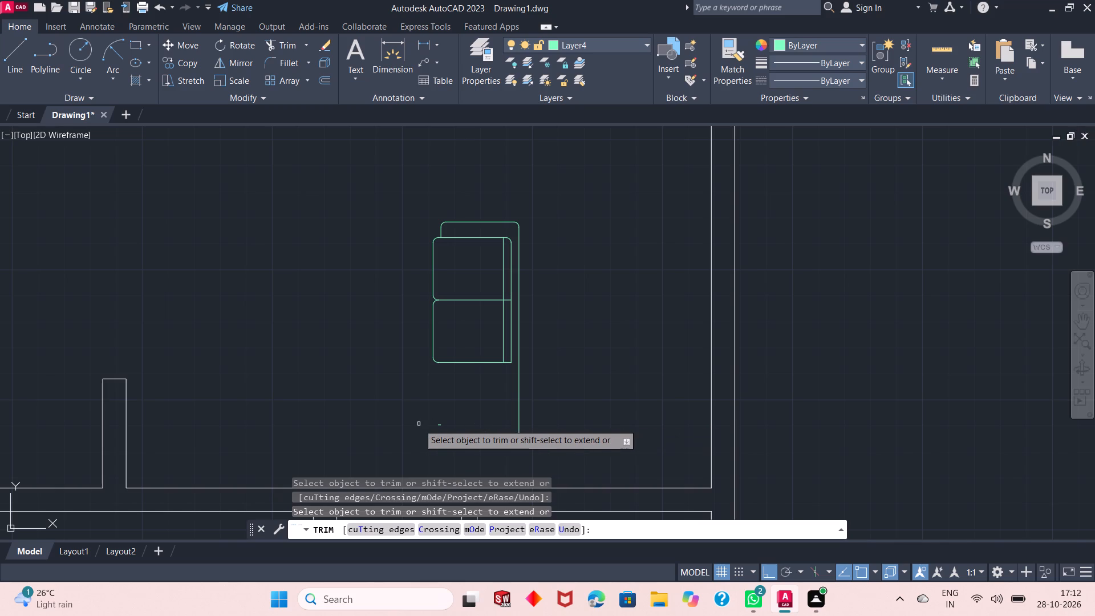
pyautogui.click(439, 424)
pyautogui.click(460, 441)
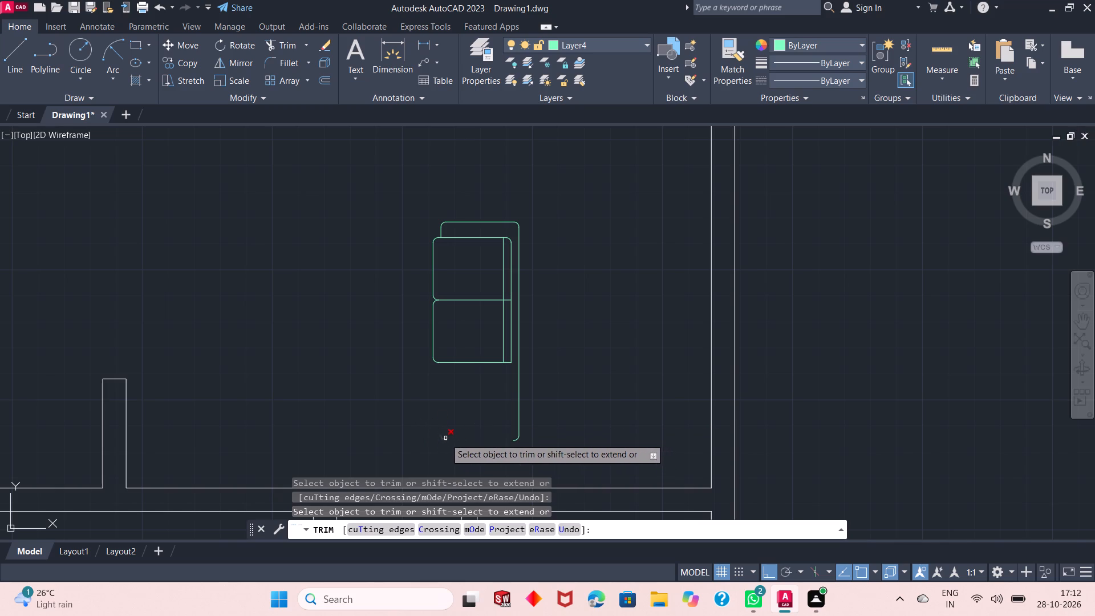
pyautogui.click(444, 438)
pyautogui.click(518, 441)
pyautogui.rightClick(549, 372)
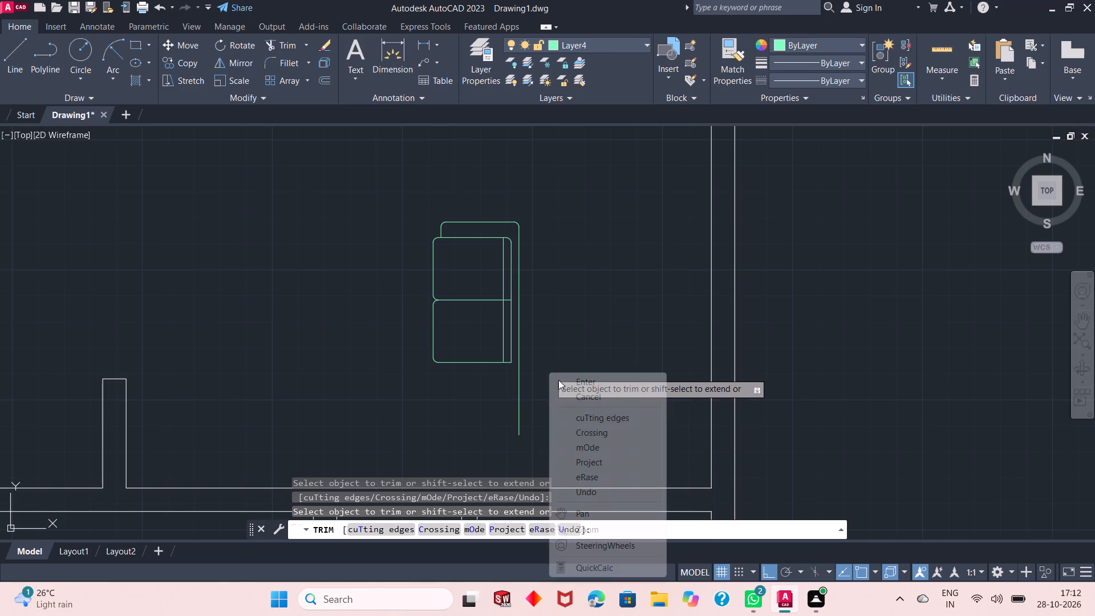
pyautogui.click(565, 383)
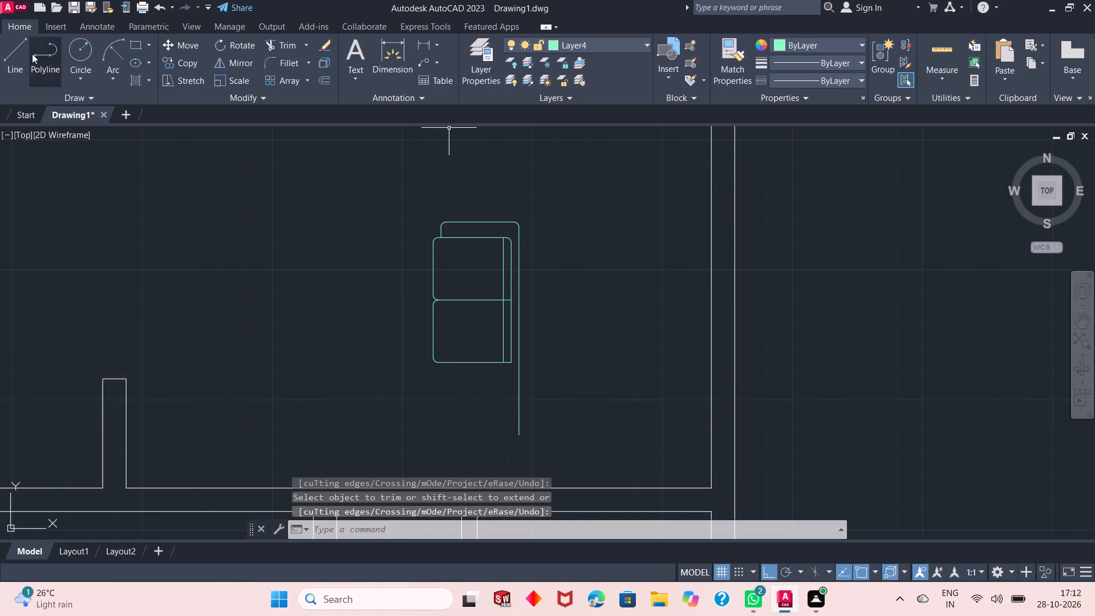
# Draw a short line from the remaining cushions' southeast corner east to the sofa's outer back edge.
pyautogui.click(32, 54)
pyautogui.click(23, 54)
pyautogui.scroll(2, 432, 243)
pyautogui.scroll(-1, 476, 298)
pyautogui.scroll(1, 527, 430)
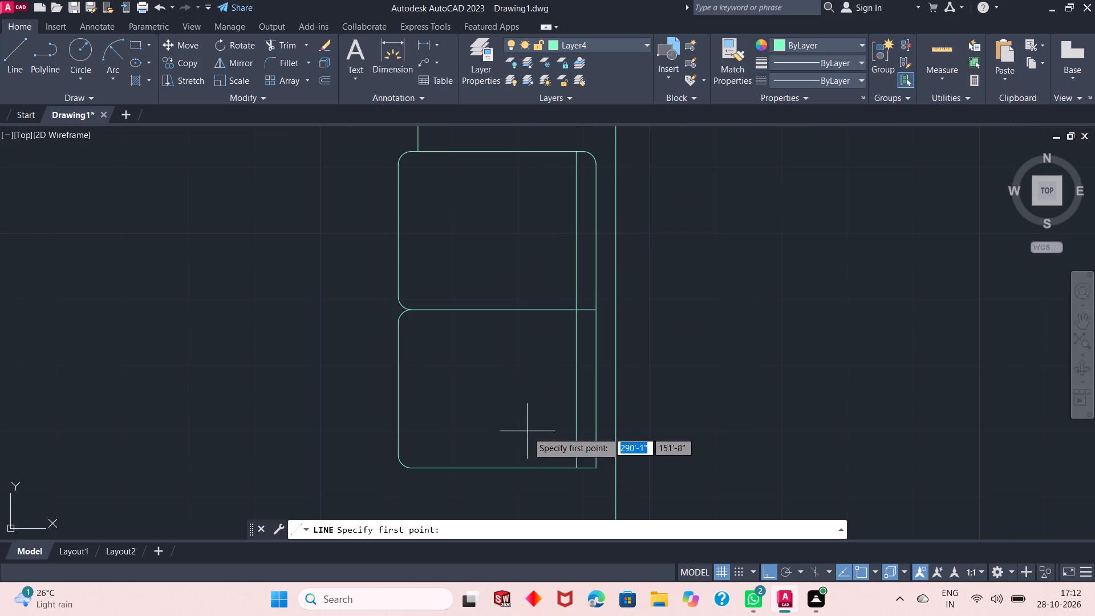
pyautogui.click(594, 466)
pyautogui.click(616, 468)
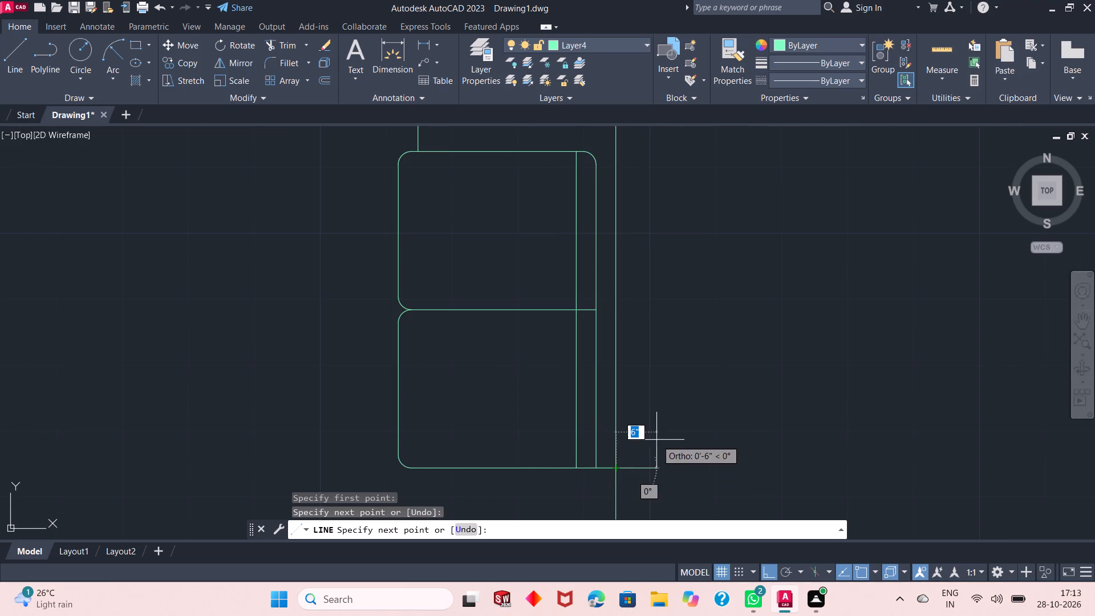
pyautogui.rightClick(656, 440)
pyautogui.click(685, 278)
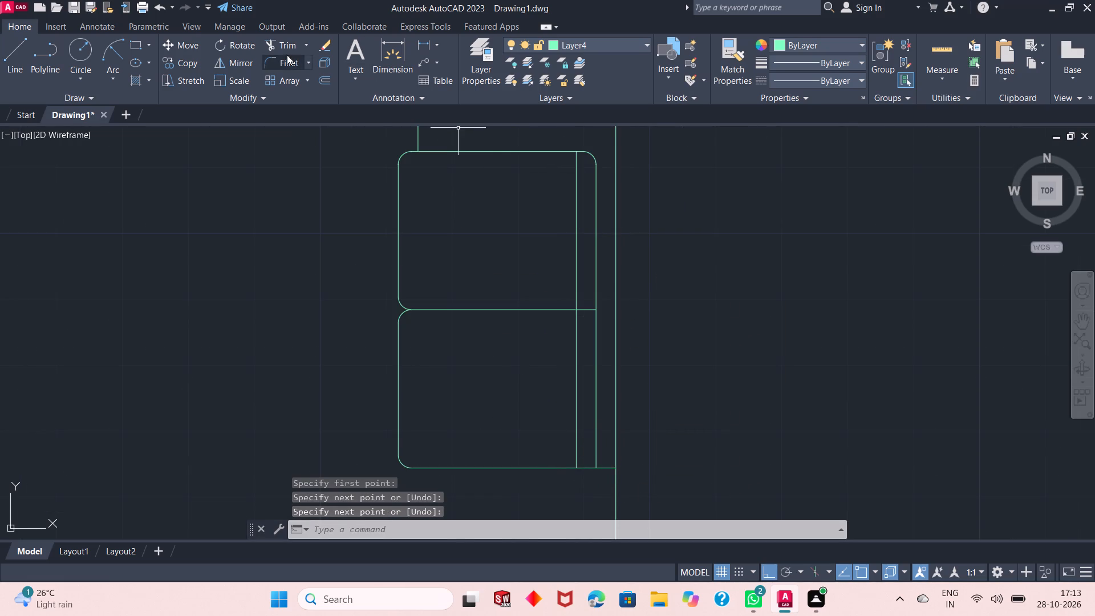
# Trim off the outer back edge that extends south of the new short line.
pyautogui.click(294, 46)
pyautogui.moveTo(657, 489); pyautogui.dragTo(651, 491)
pyautogui.click(551, 507)
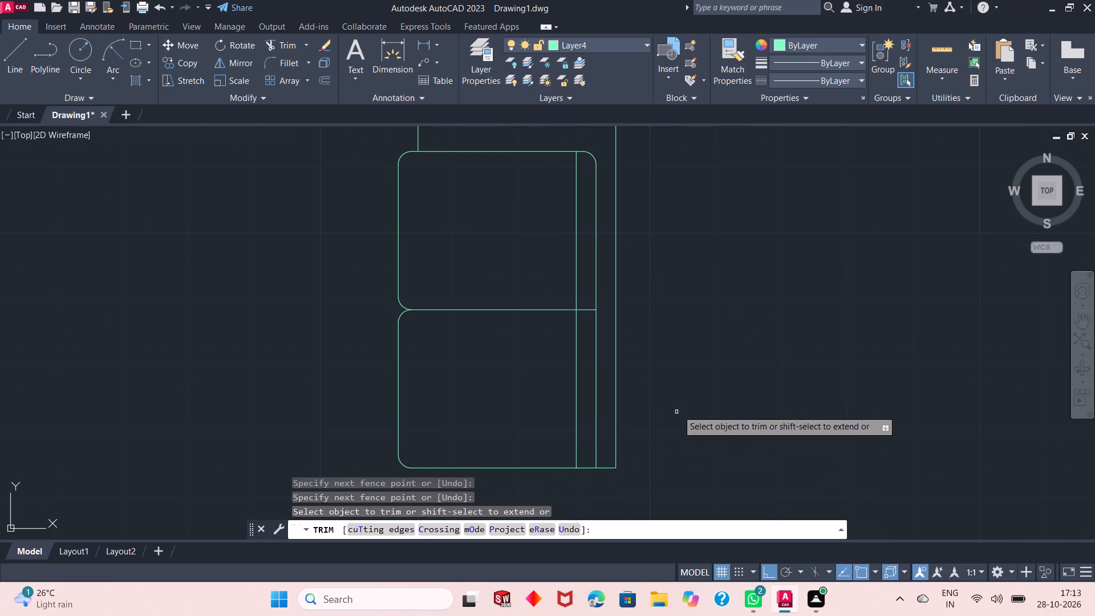
pyautogui.rightClick(678, 410)
pyautogui.click(728, 212)
# Draw the south armrest outline below the cushions: 6" south, 2'-6" east, and back north to the outer back edge.
pyautogui.scroll(-1, 598, 350)
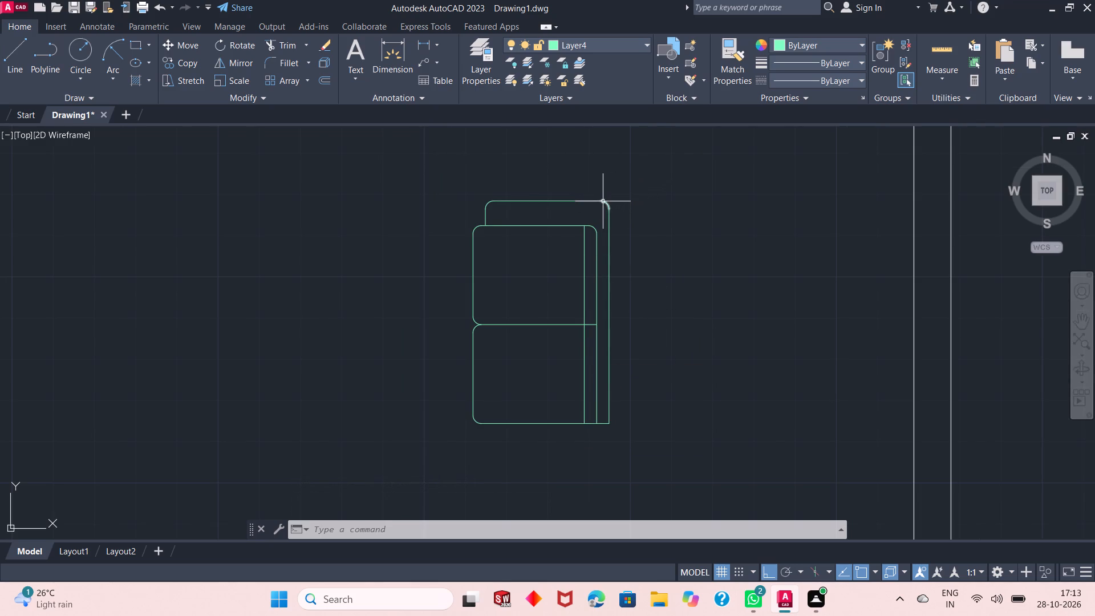
pyautogui.moveTo(672, 181); pyautogui.dragTo(646, 180)
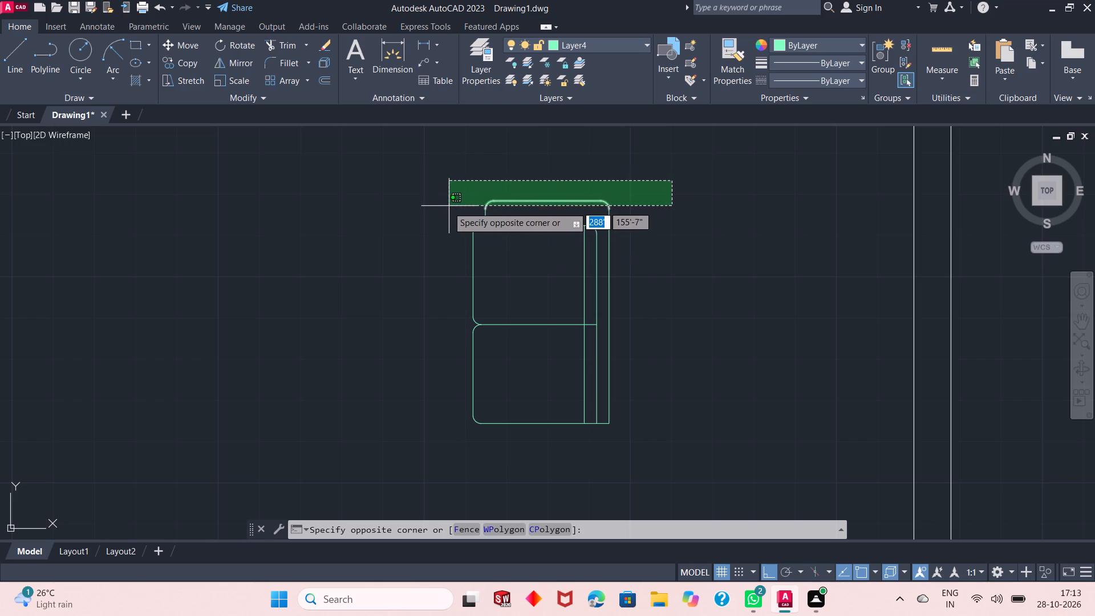
pyautogui.click(500, 179)
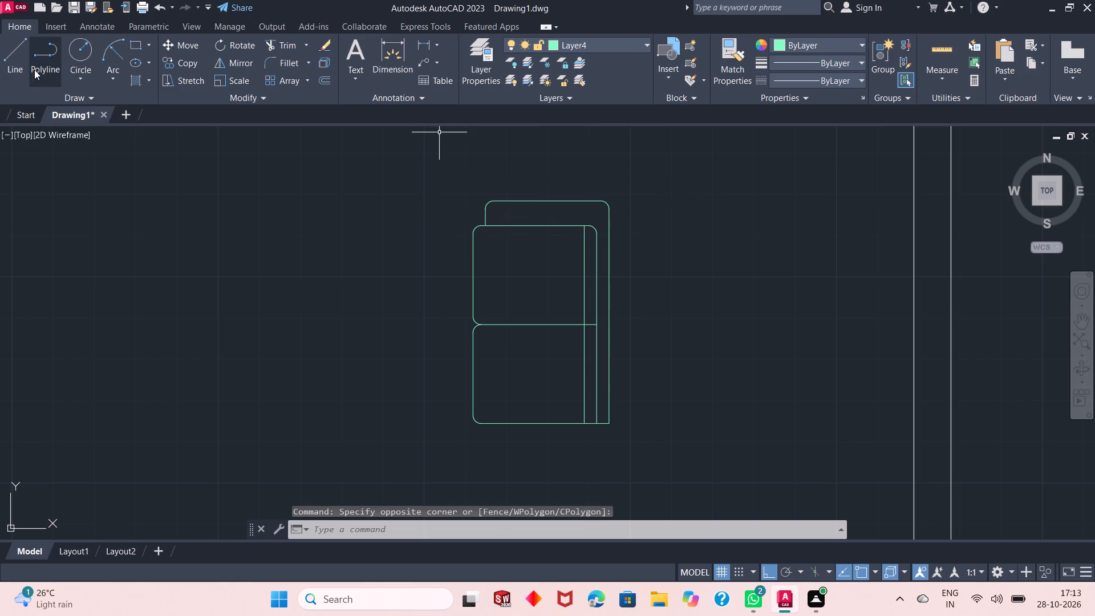
pyautogui.click(21, 62)
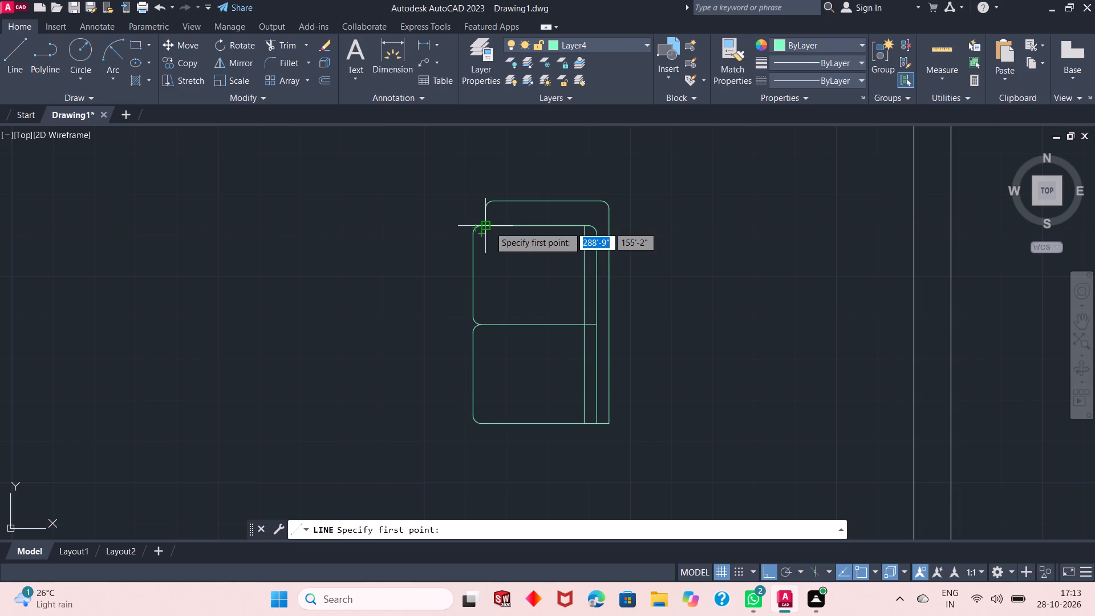
pyautogui.click(487, 422)
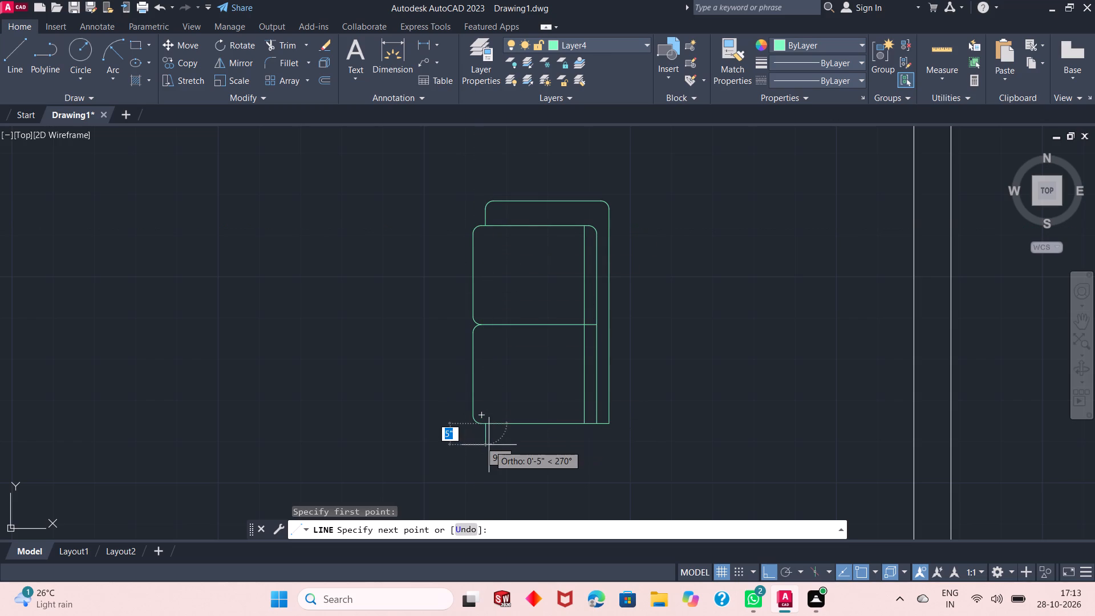
pyautogui.write('6"')
pyautogui.press('Return')
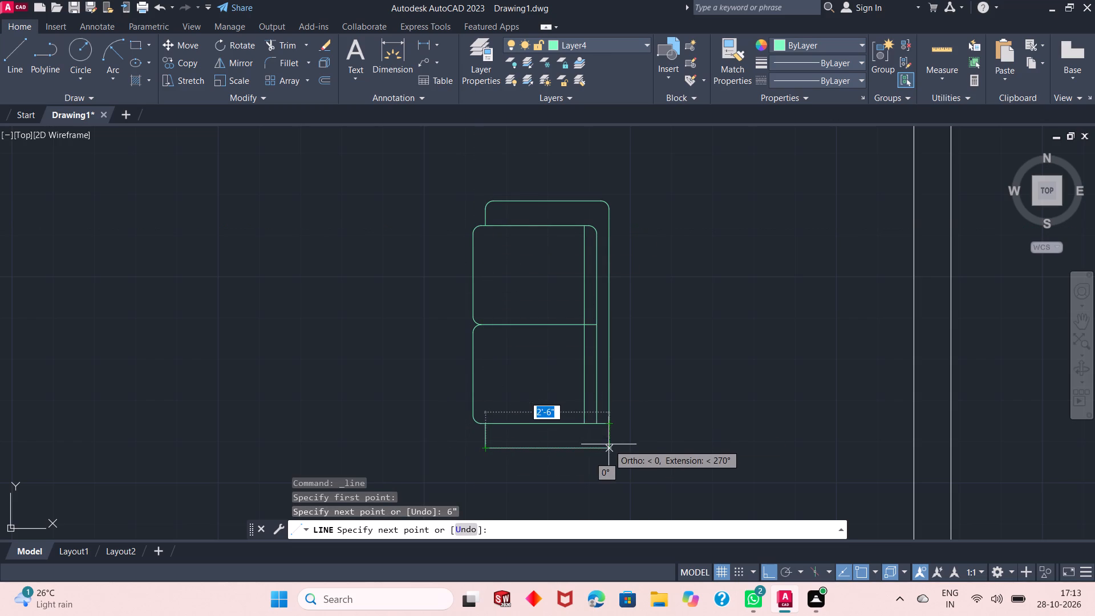
pyautogui.moveTo(609, 444); pyautogui.dragTo(609, 418)
pyautogui.click(609, 418)
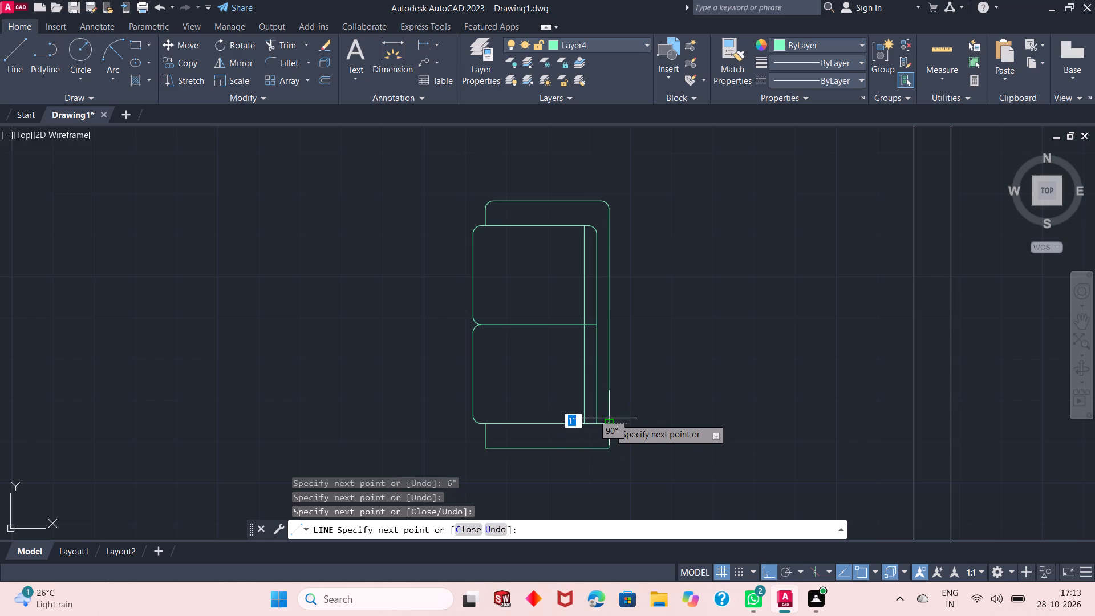
pyautogui.press('Return')
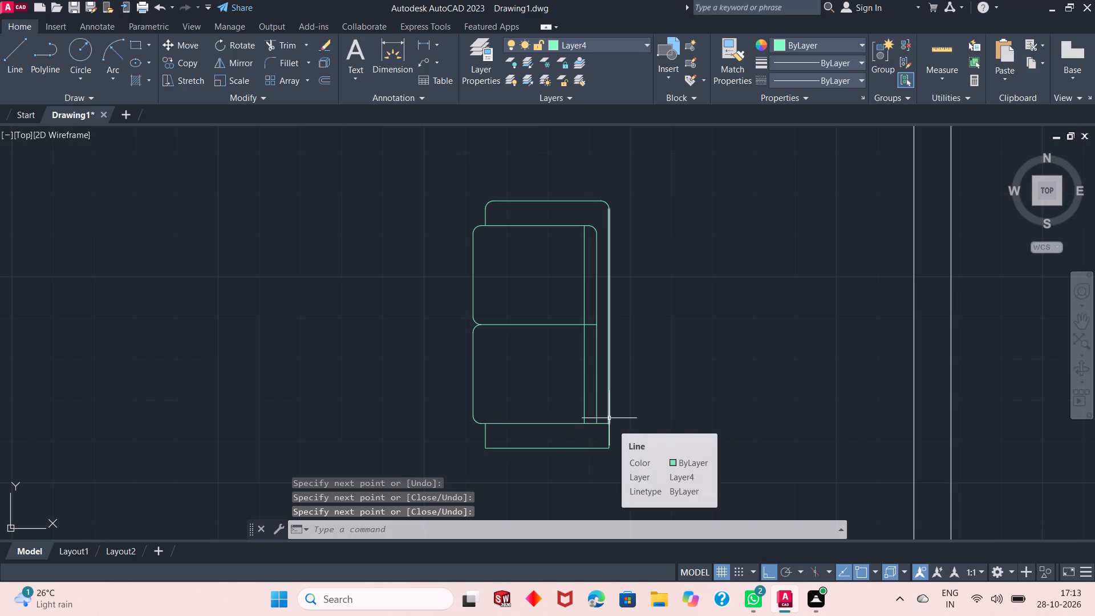
# Trim away the short line between the inner backrest and the outer back edge at the south armrest.
pyautogui.scroll(1, 607, 417)
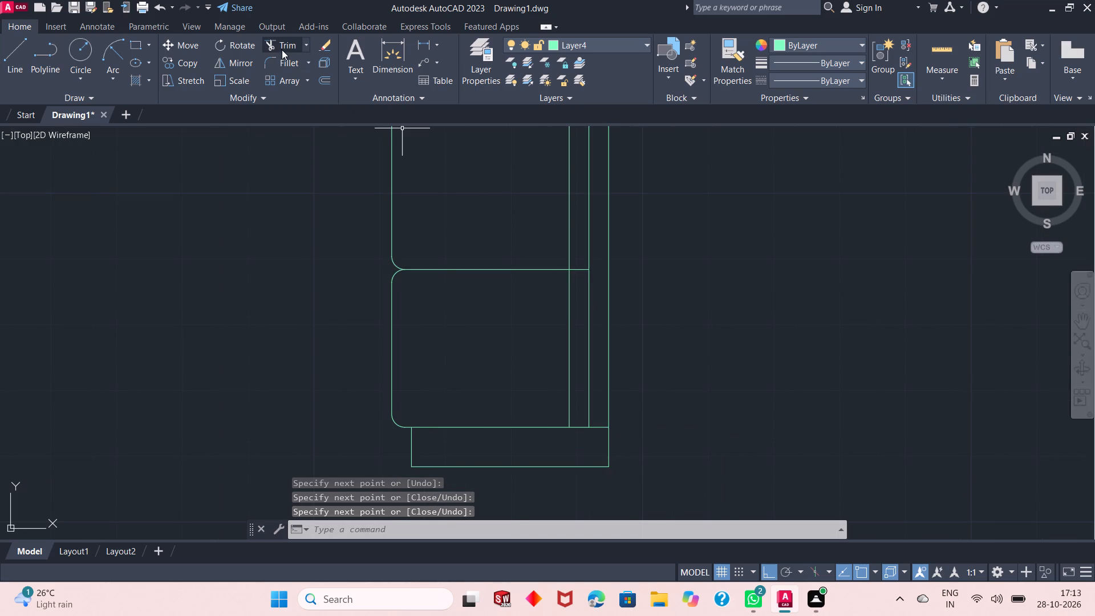
pyautogui.click(281, 49)
pyautogui.click(598, 429)
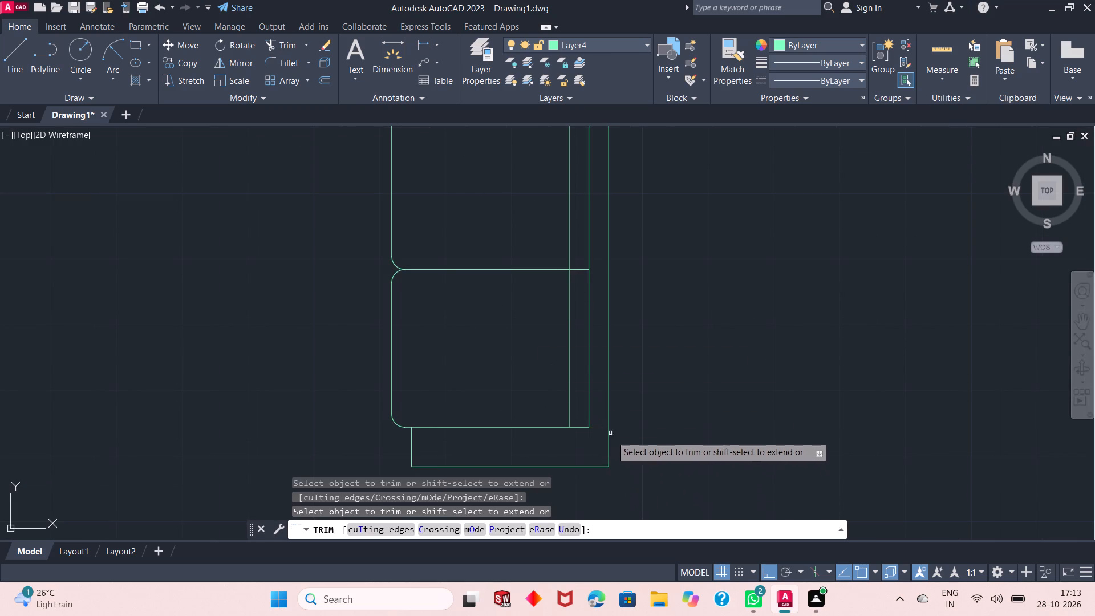
pyautogui.scroll(-2, 648, 485)
pyautogui.scroll(1, 635, 480)
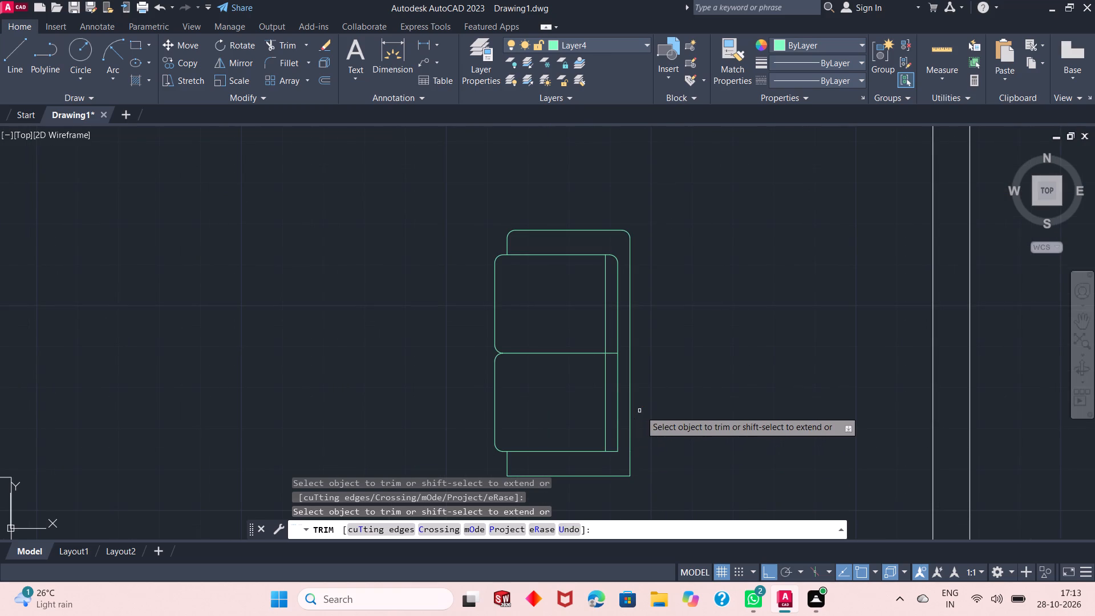
pyautogui.rightClick(641, 410)
pyautogui.click(658, 216)
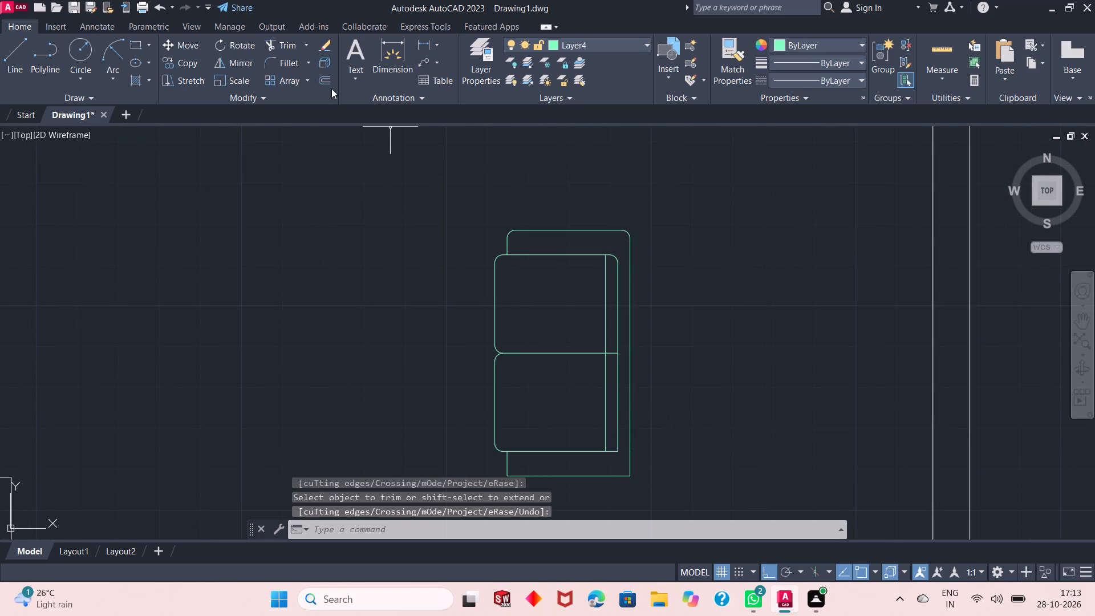
# Fillet the southern cushion's southeast backrest corner with a 2" radius.
pyautogui.click(293, 62)
pyautogui.scroll(1, 622, 464)
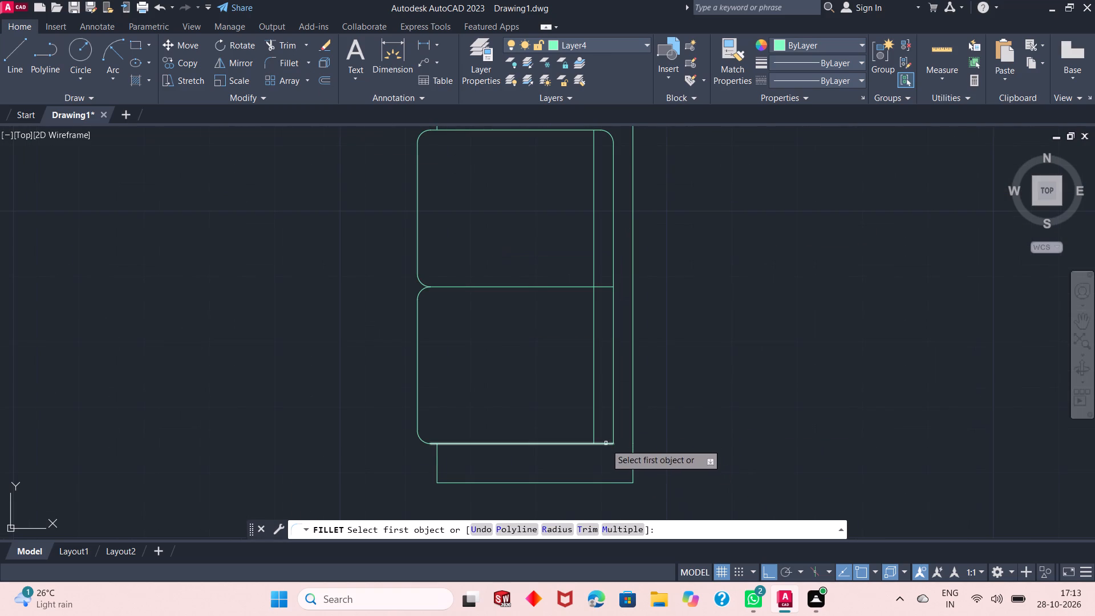
pyautogui.click(606, 444)
pyautogui.click(613, 430)
# Fillet the south armrest's southwest and southeast outer corners with a 2" radius.
pyautogui.rightClick(278, 180)
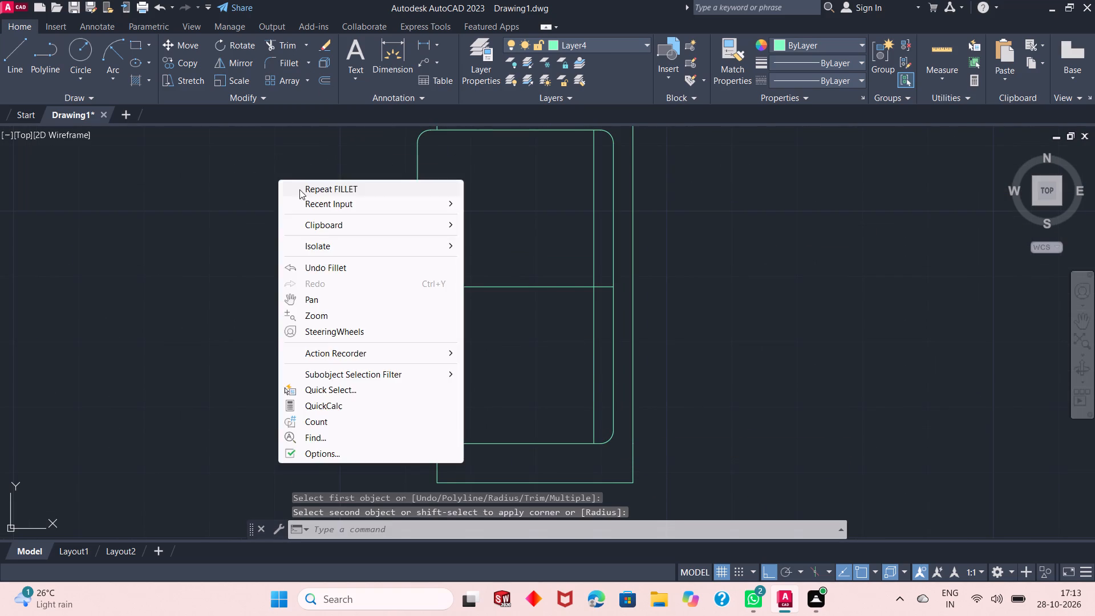
pyautogui.click(301, 190)
pyautogui.click(436, 467)
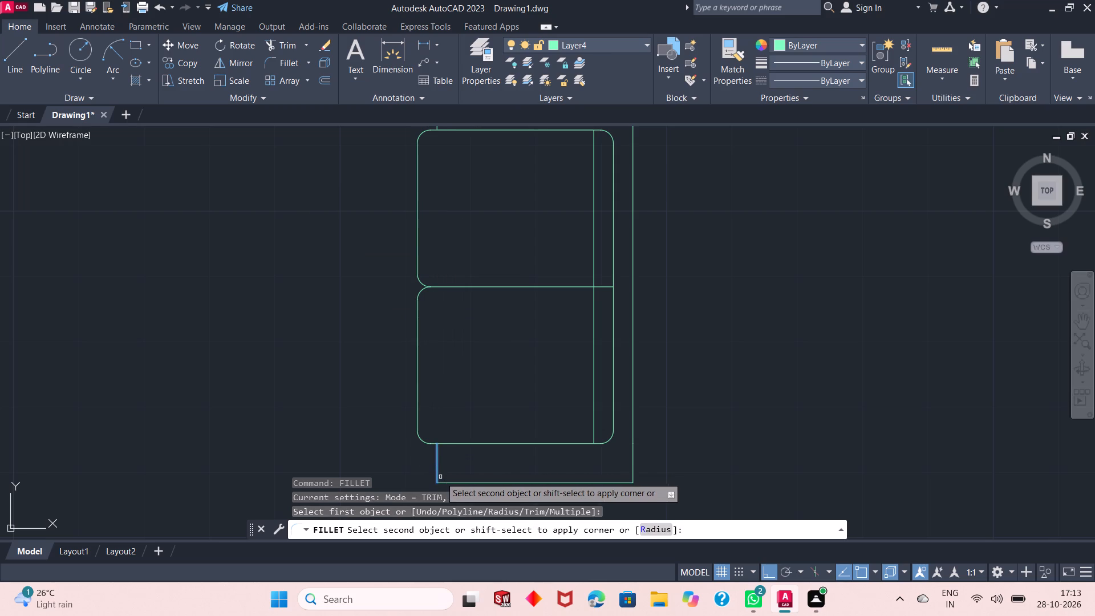
pyautogui.click(441, 481)
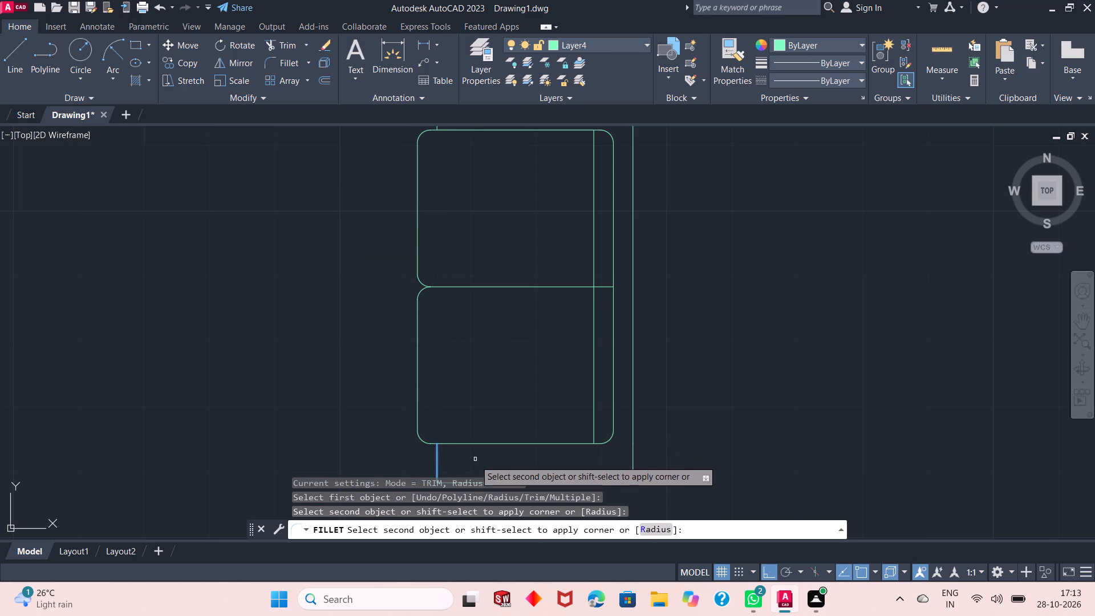
pyautogui.scroll(-1, 475, 403)
pyautogui.click(464, 451)
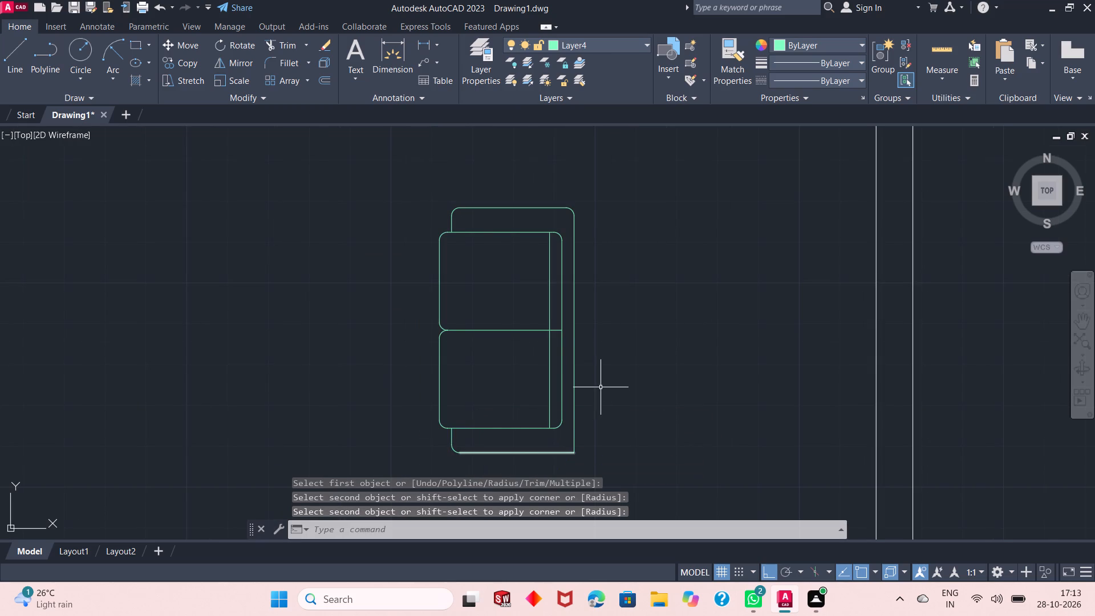
pyautogui.rightClick(601, 387)
pyautogui.click(680, 113)
pyautogui.scroll(1, 564, 461)
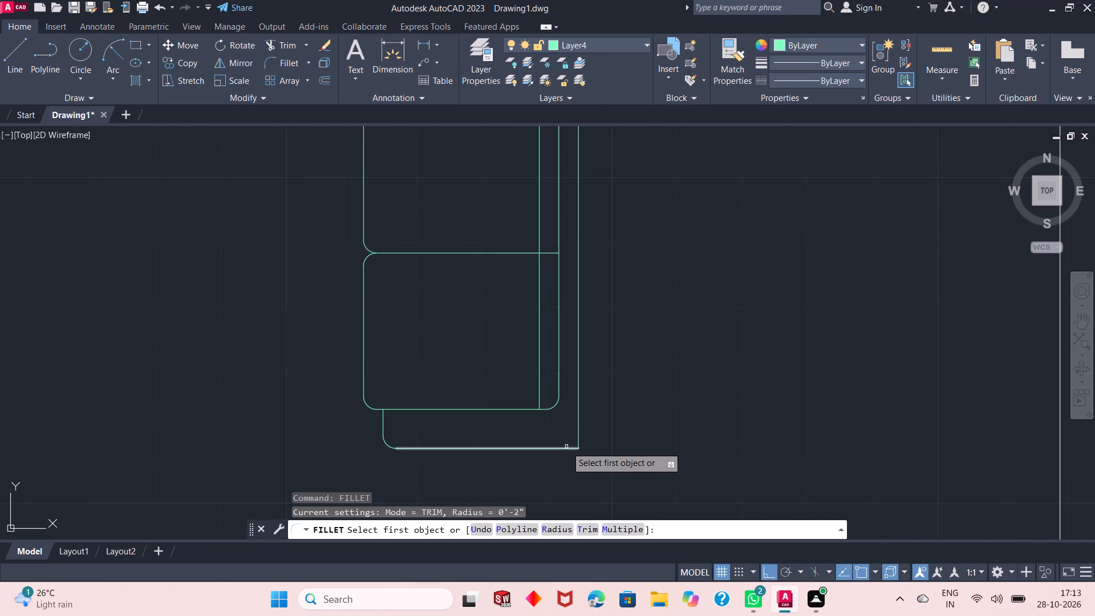
pyautogui.click(566, 447)
pyautogui.click(578, 425)
# Move the whole two-seater sofa about 5'-4" east, slightly north, toward the living room's east wall, with Ortho off.
pyautogui.scroll(-2, 591, 455)
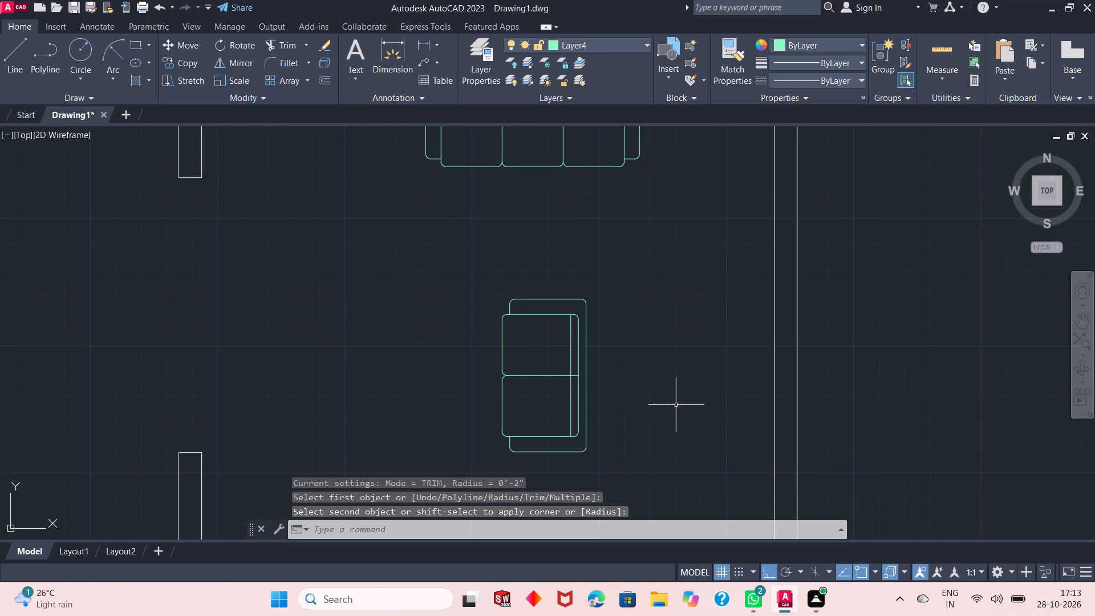
pyautogui.click(630, 272)
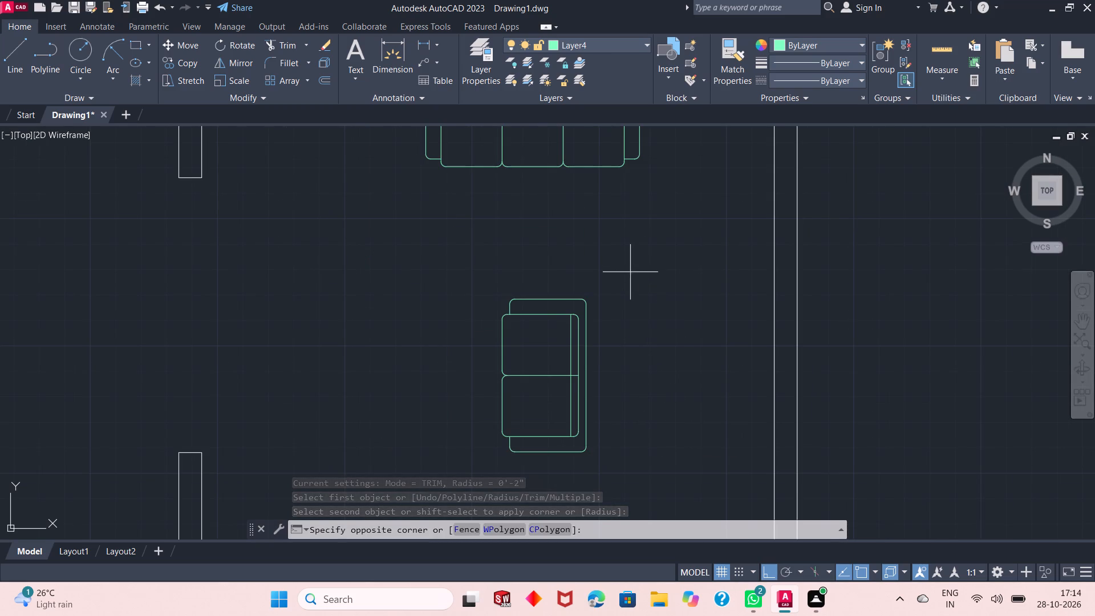
pyautogui.click(401, 474)
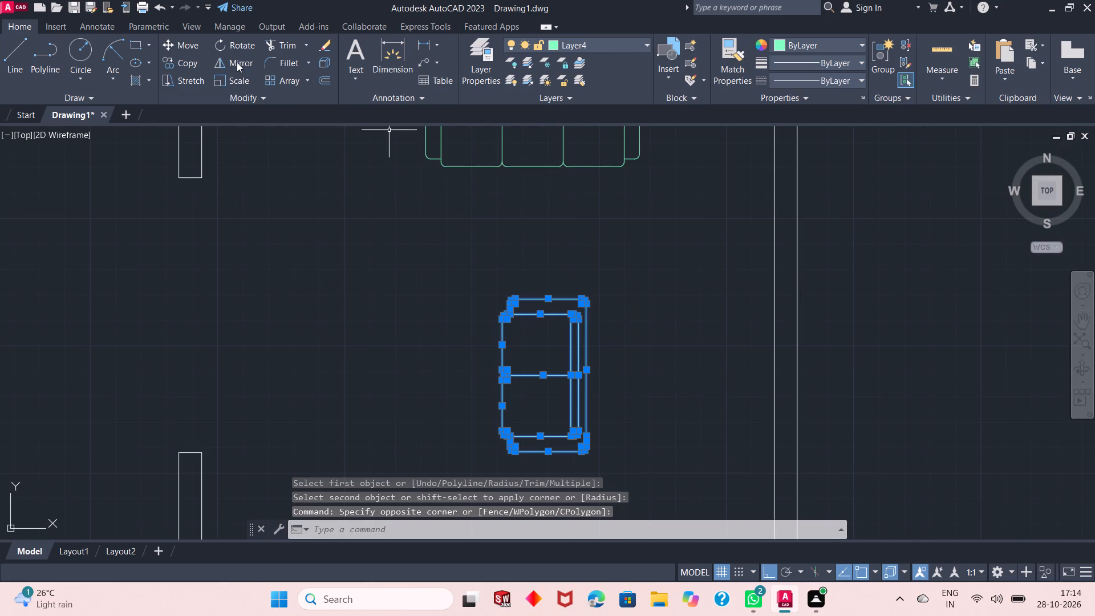
pyautogui.click(189, 43)
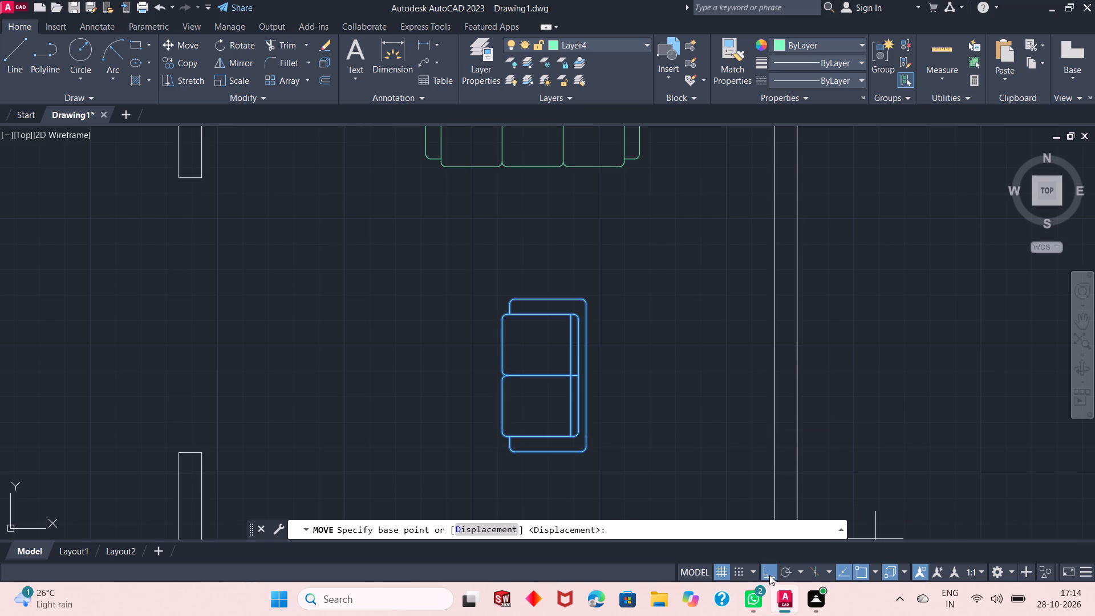
pyautogui.click(769, 575)
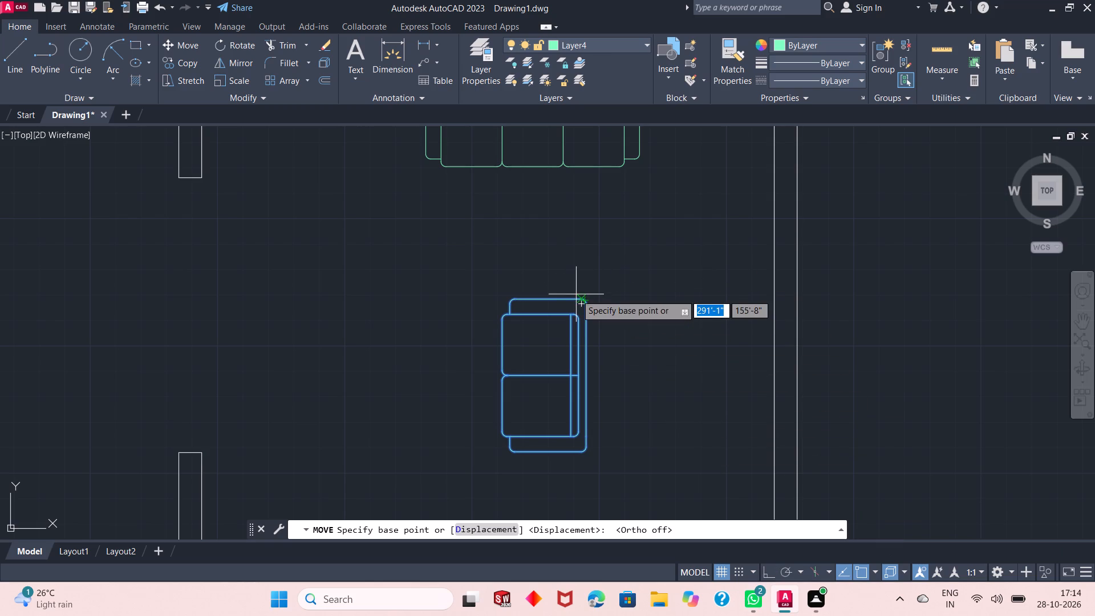
pyautogui.click(579, 299)
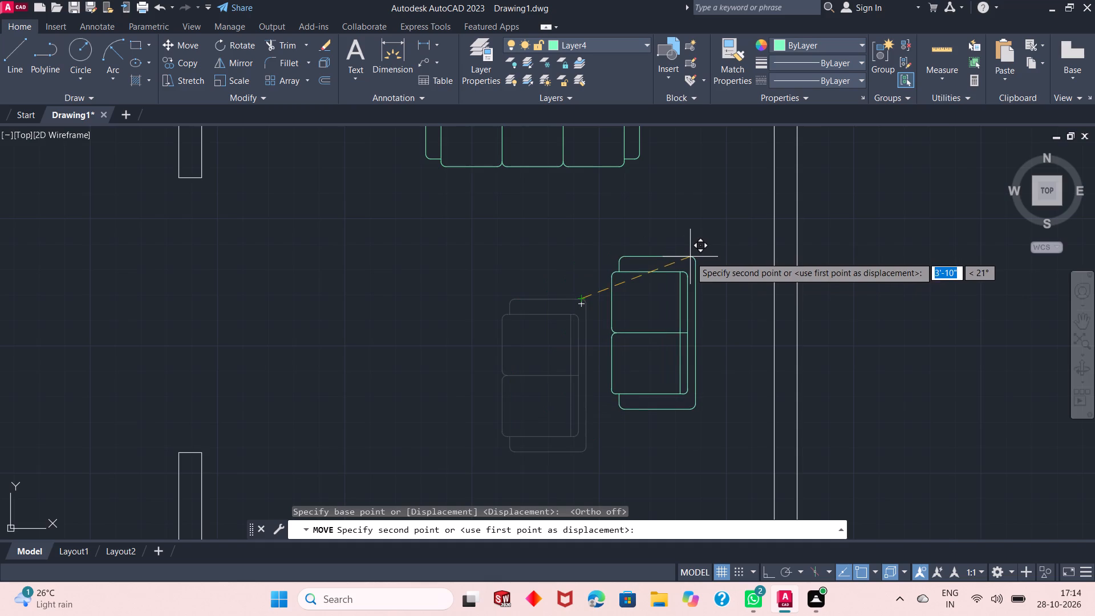
pyautogui.scroll(-2, 683, 258)
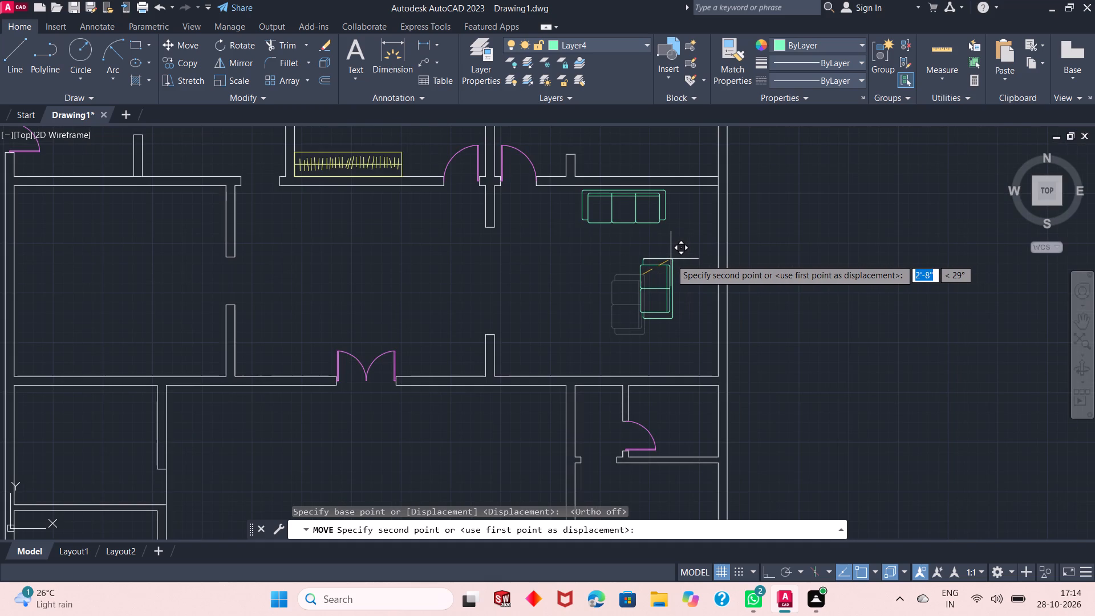
pyautogui.click(706, 265)
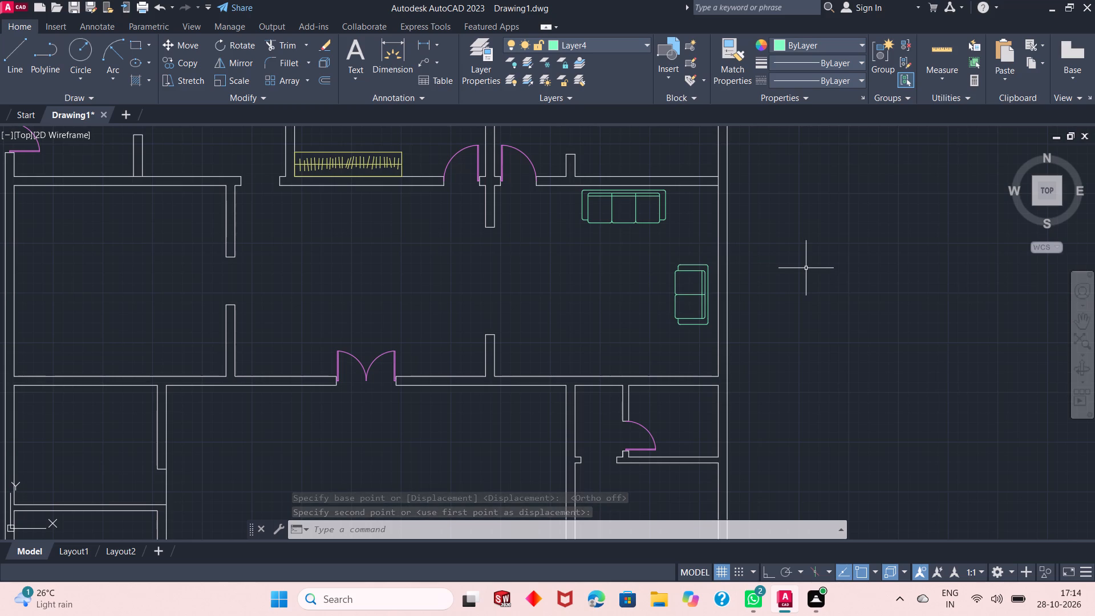
# Move the two-seater sofa slightly northeast, closer to the living room's east wall.
pyautogui.click(713, 259)
pyautogui.click(639, 331)
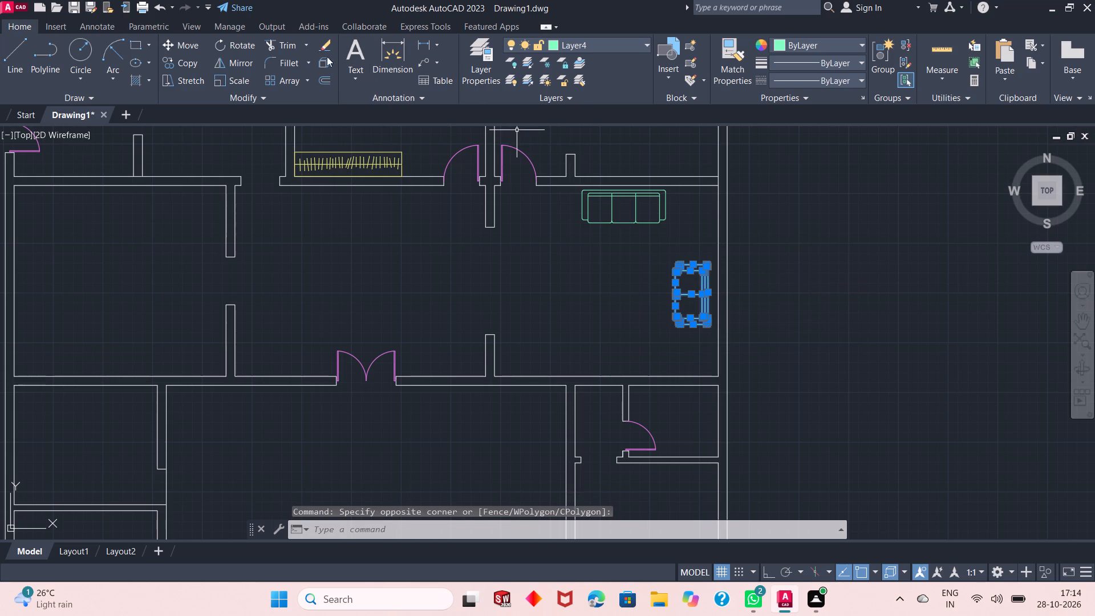
pyautogui.click(176, 46)
pyautogui.click(700, 265)
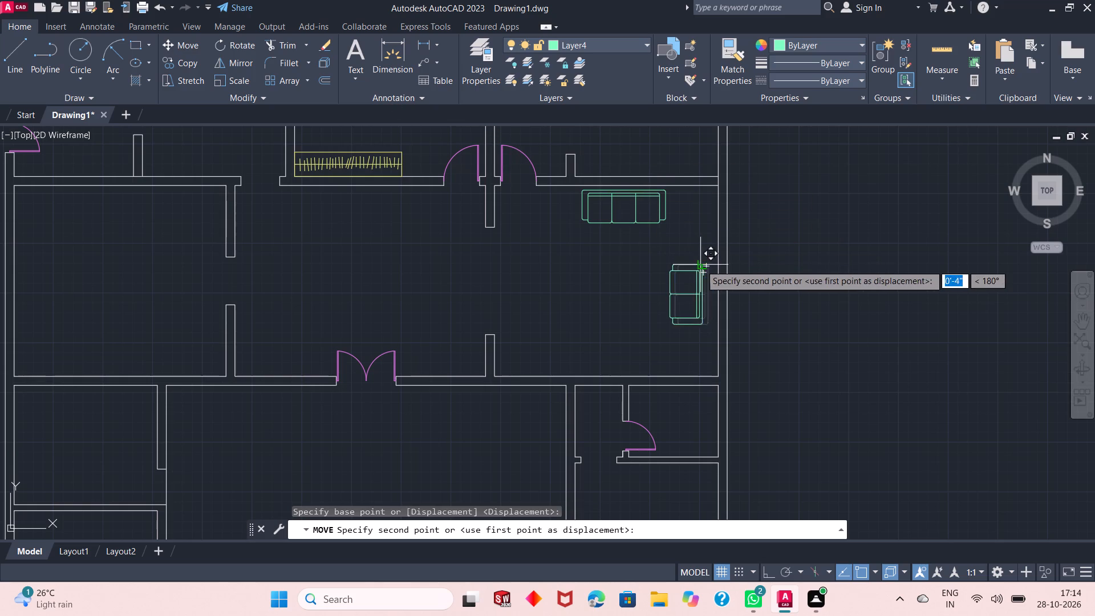
pyautogui.scroll(1, 706, 257)
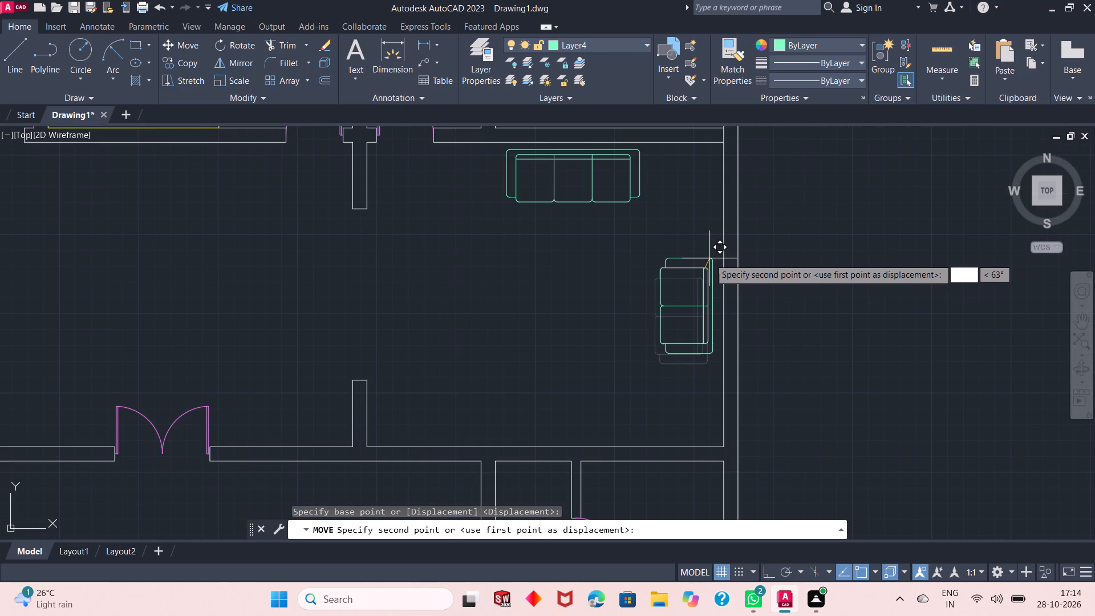
pyautogui.click(709, 258)
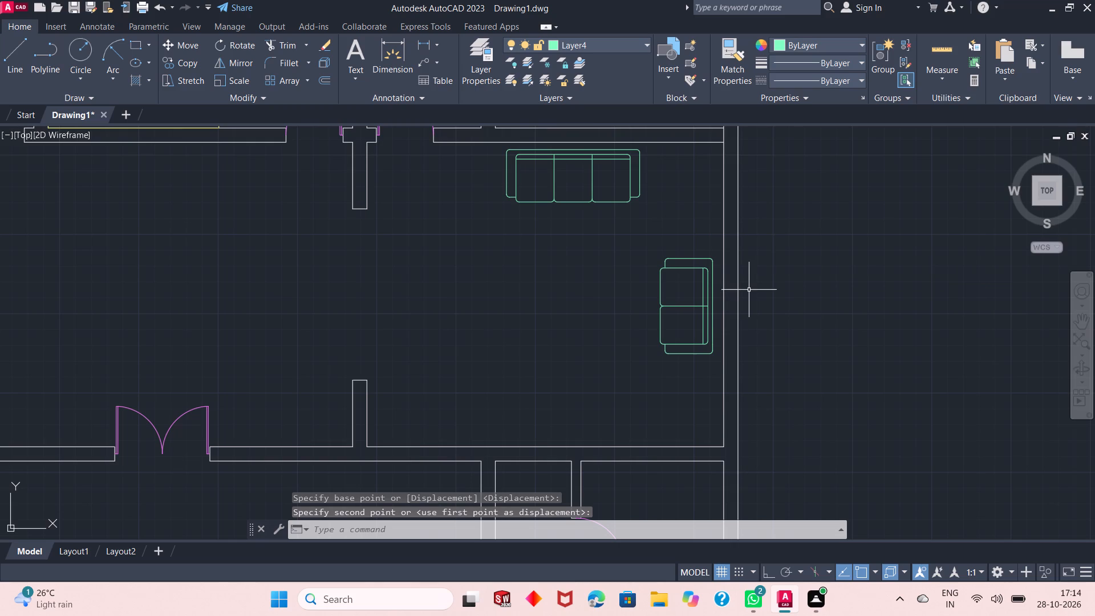
# Draw a rectangular table about 10'-6" by 4'-8" in the central hall, north of the double door.
pyautogui.scroll(-1, 748, 293)
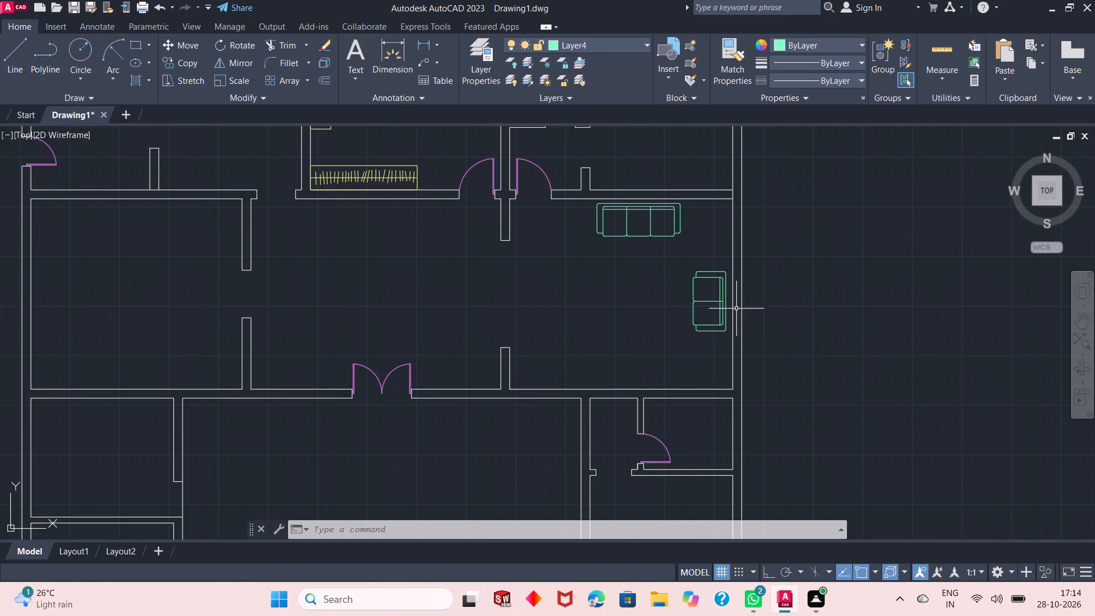
pyautogui.scroll(-1, 710, 260)
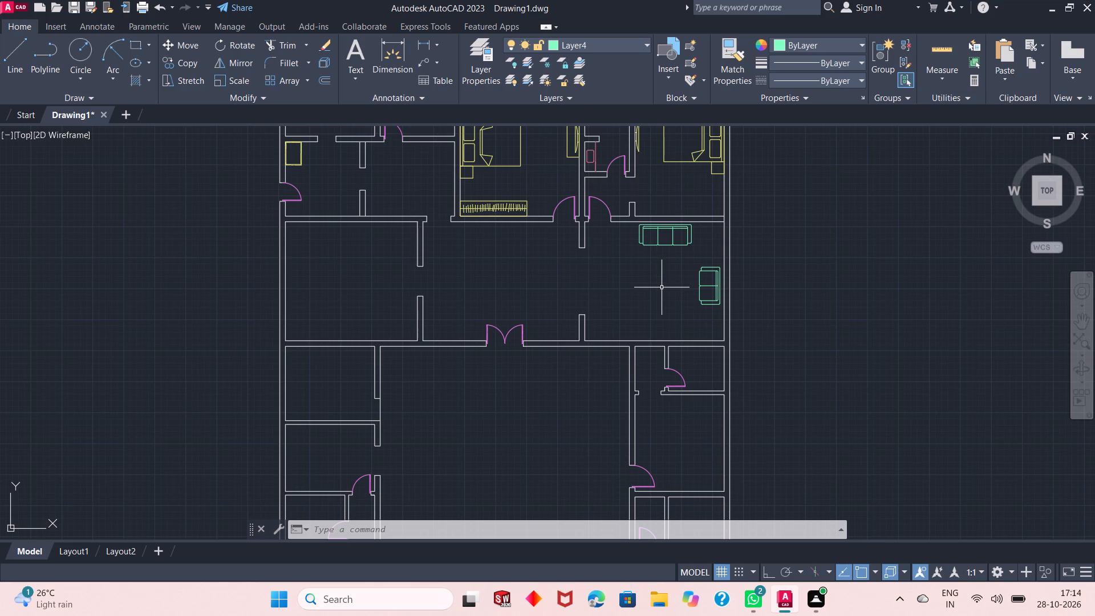
pyautogui.scroll(-1, 663, 254)
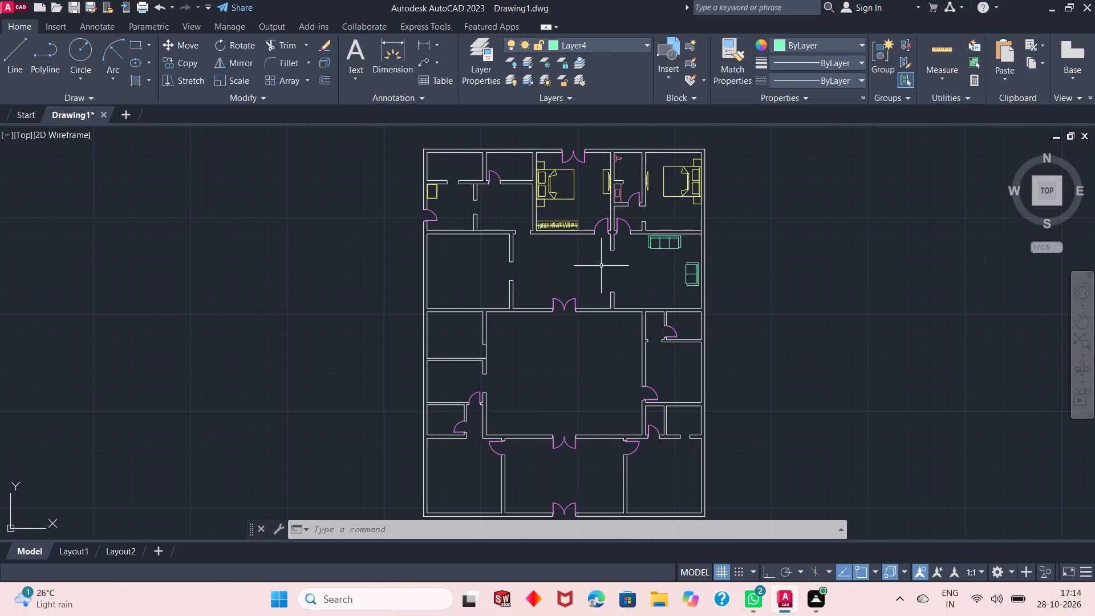
pyautogui.scroll(1, 574, 270)
pyautogui.scroll(2, 519, 277)
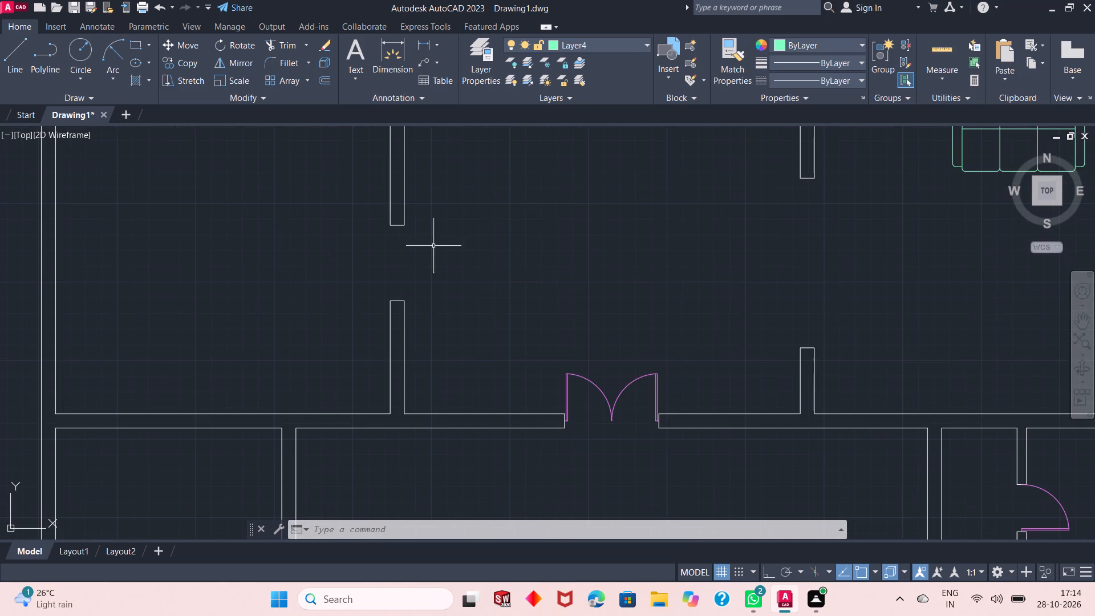
pyautogui.click(134, 44)
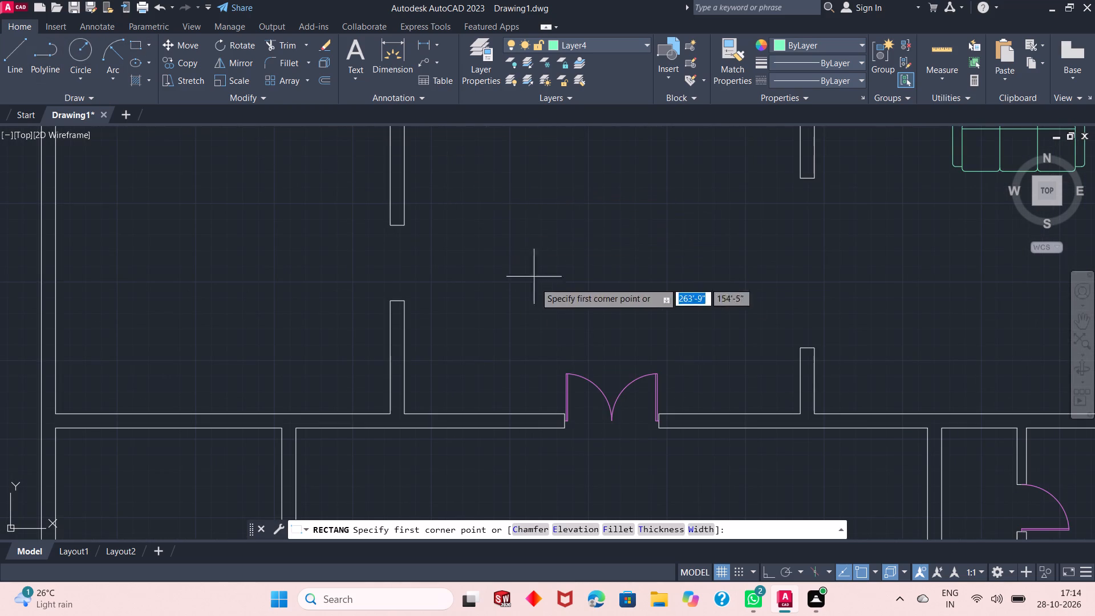
pyautogui.scroll(-1, 551, 354)
pyautogui.scroll(1, 541, 236)
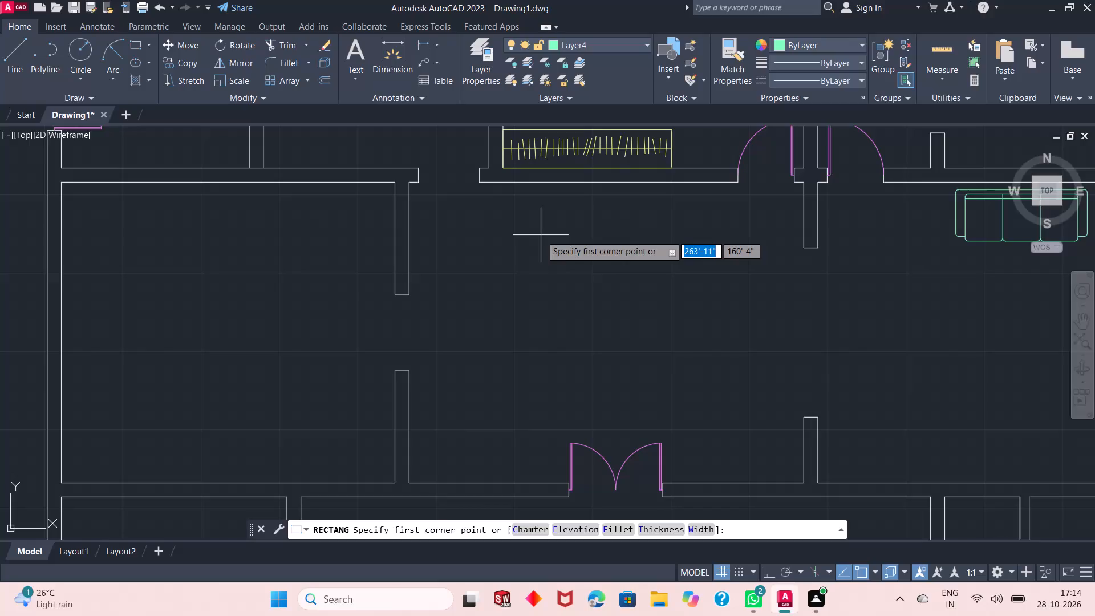
pyautogui.click(512, 282)
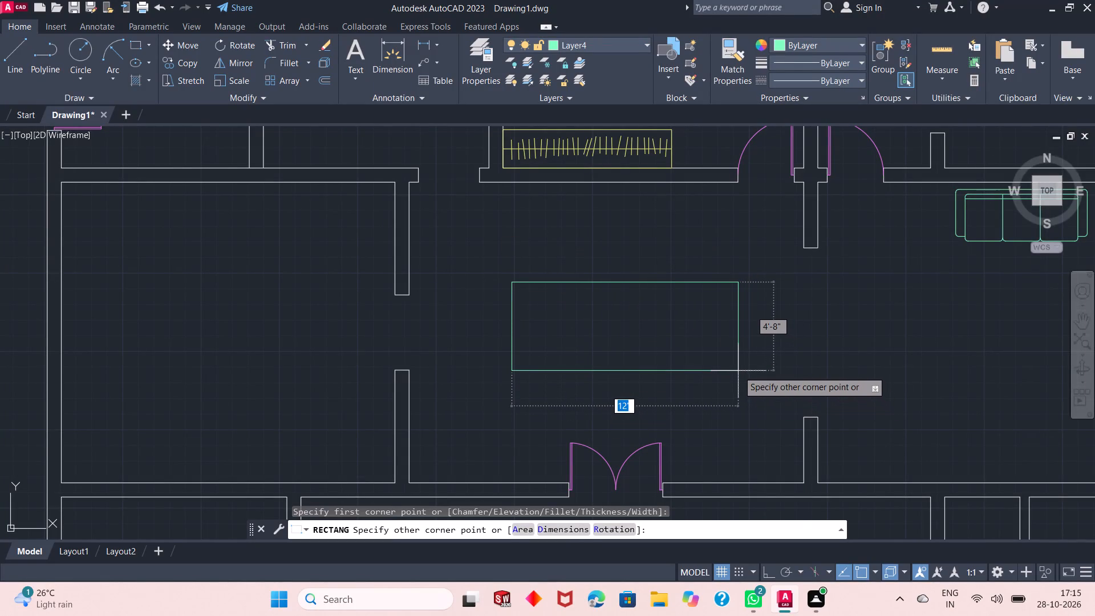
pyautogui.click(708, 370)
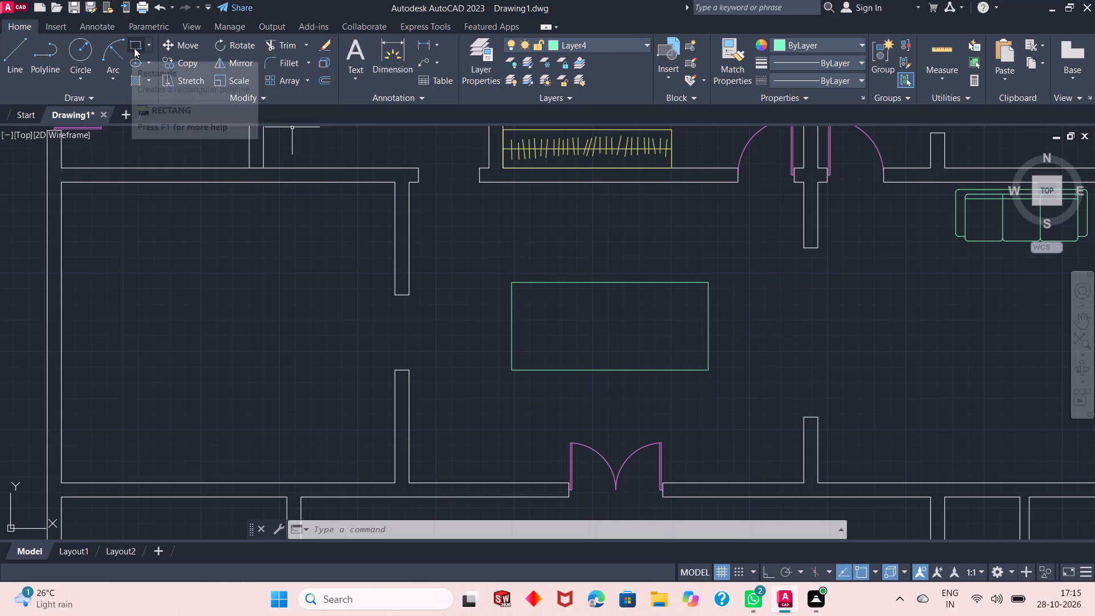
# With Ortho on, draw a 1'6" line north from the table's north edge near its west end as a chair side.
pyautogui.click(26, 55)
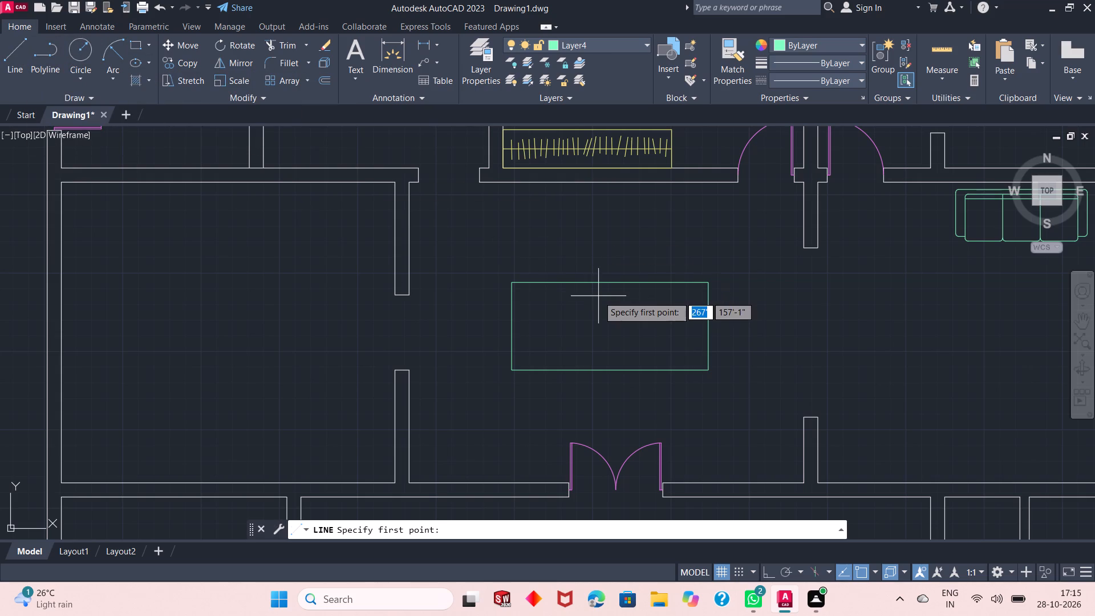
pyautogui.scroll(2, 598, 297)
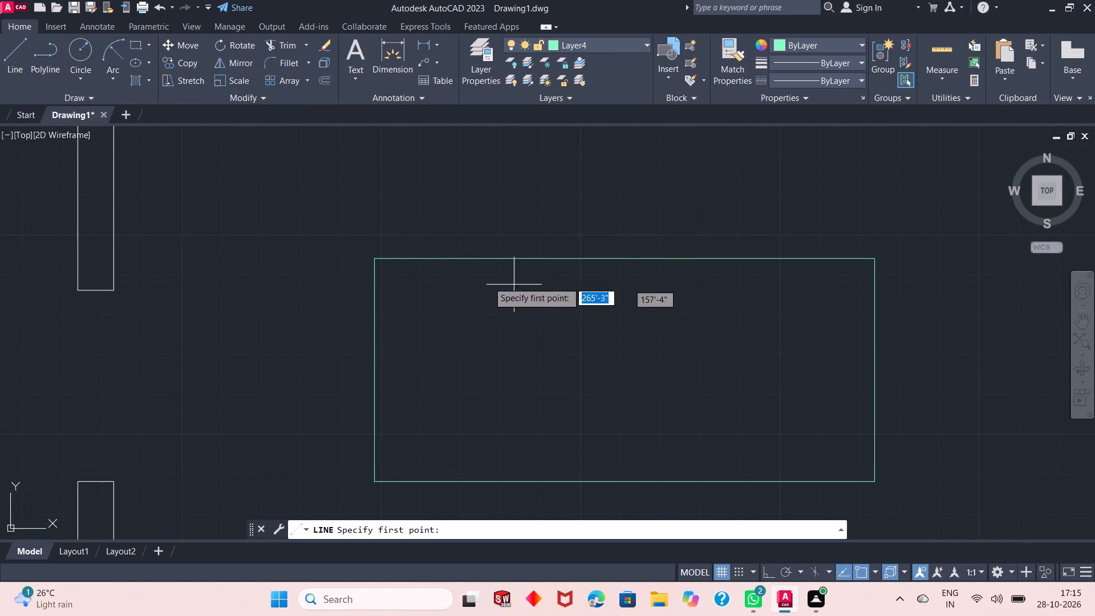
pyautogui.click(421, 260)
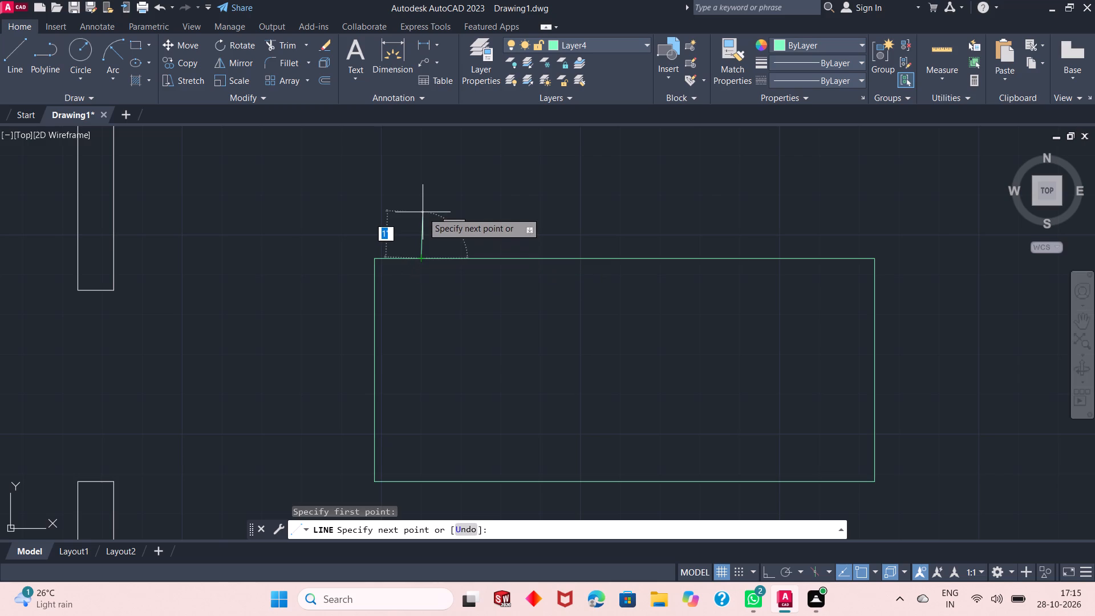
pyautogui.press('F9')
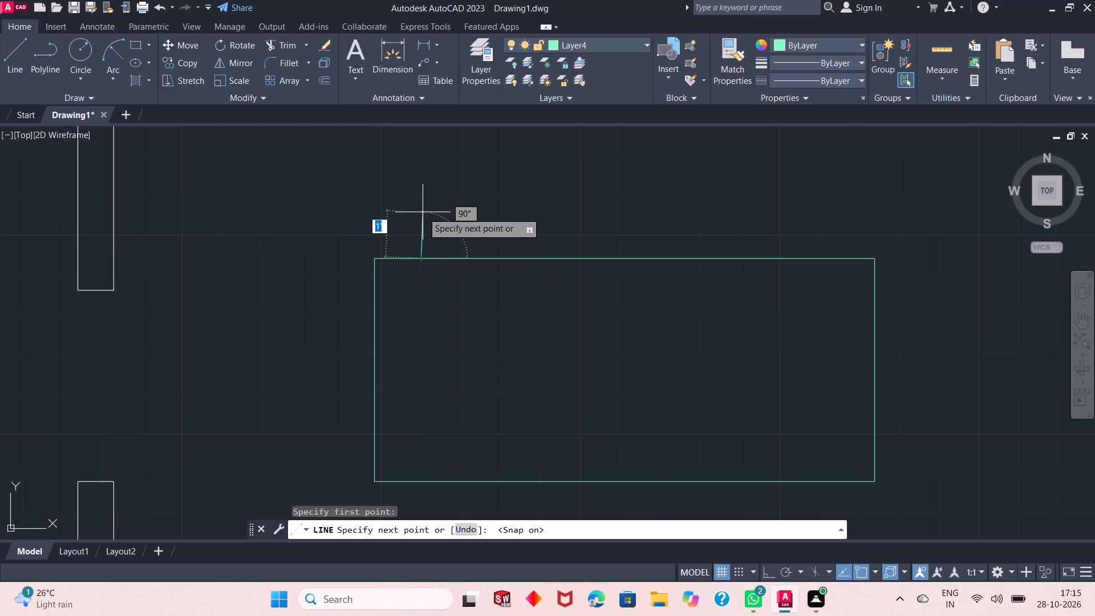
pyautogui.press('F9')
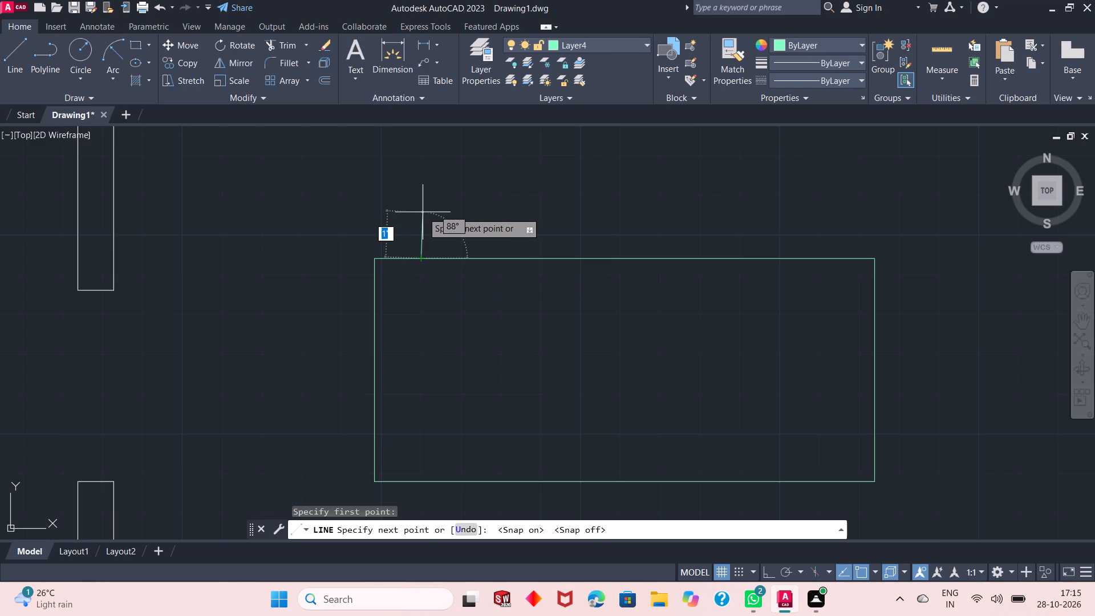
pyautogui.press('F9')
pyautogui.press('F9')
pyautogui.press('F8')
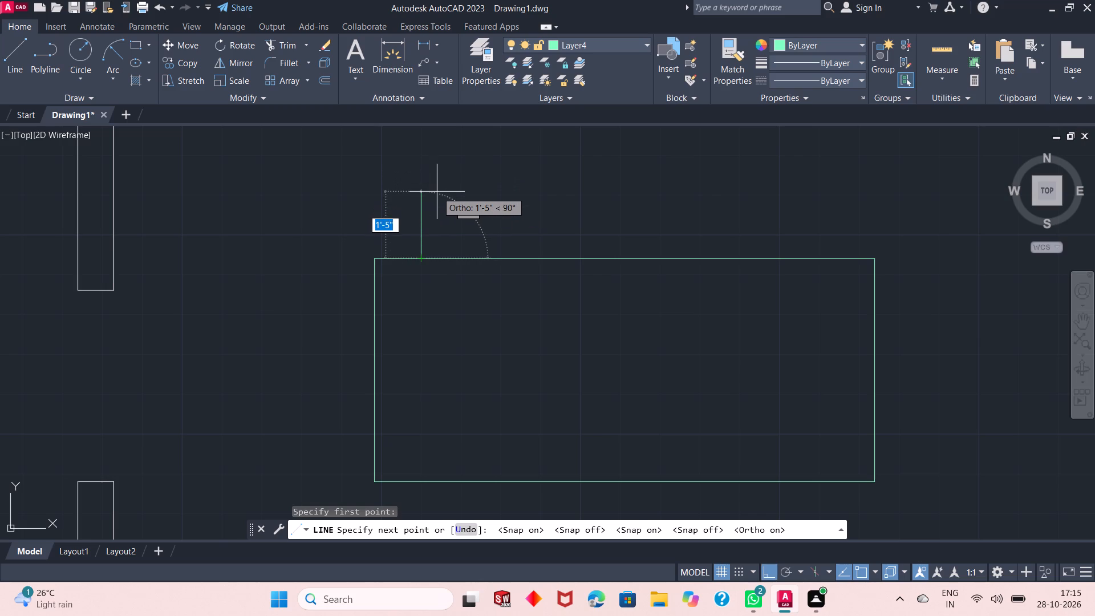
pyautogui.write('1\'6"')
pyautogui.press('Return')
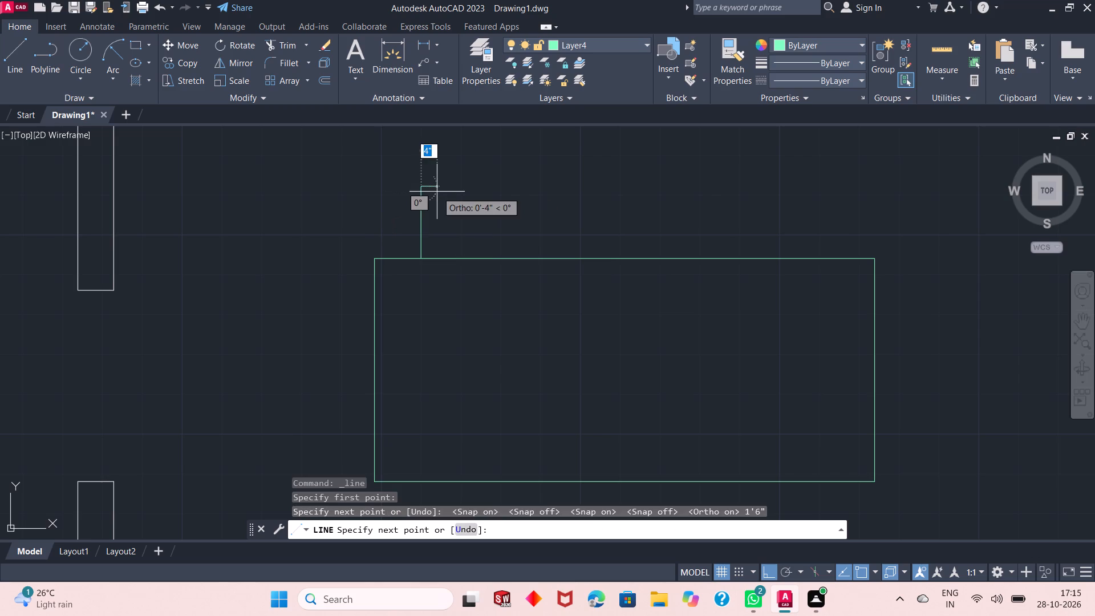
pyautogui.press('Return')
# Complete the square chair outline with a 1'6" line east and a 1'6" line south to the table edge.
pyautogui.press('space')
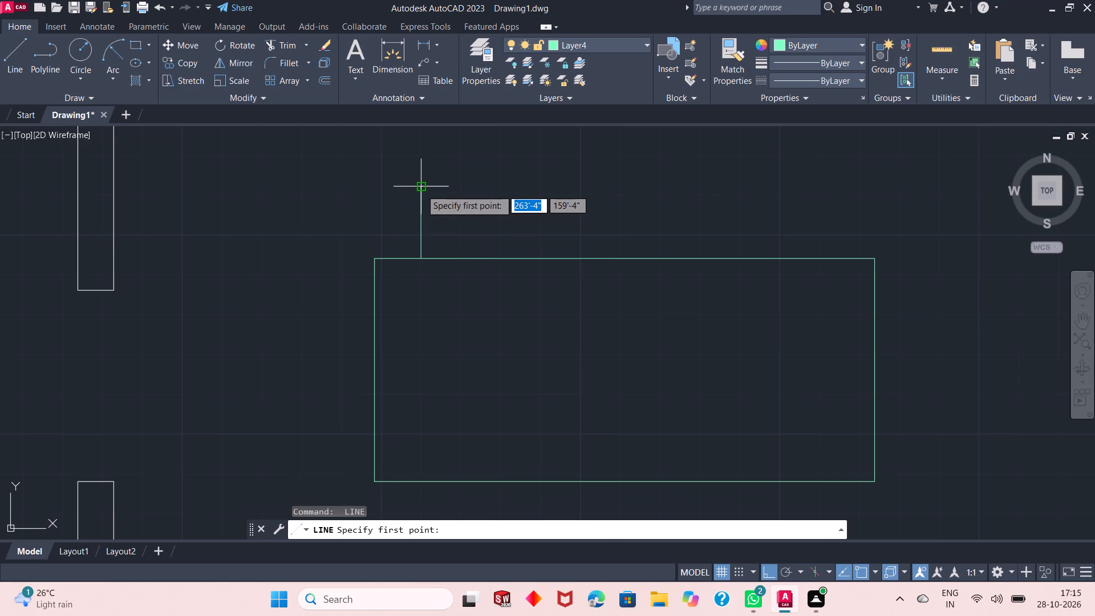
pyautogui.moveTo(420, 189); pyautogui.dragTo(478, 188)
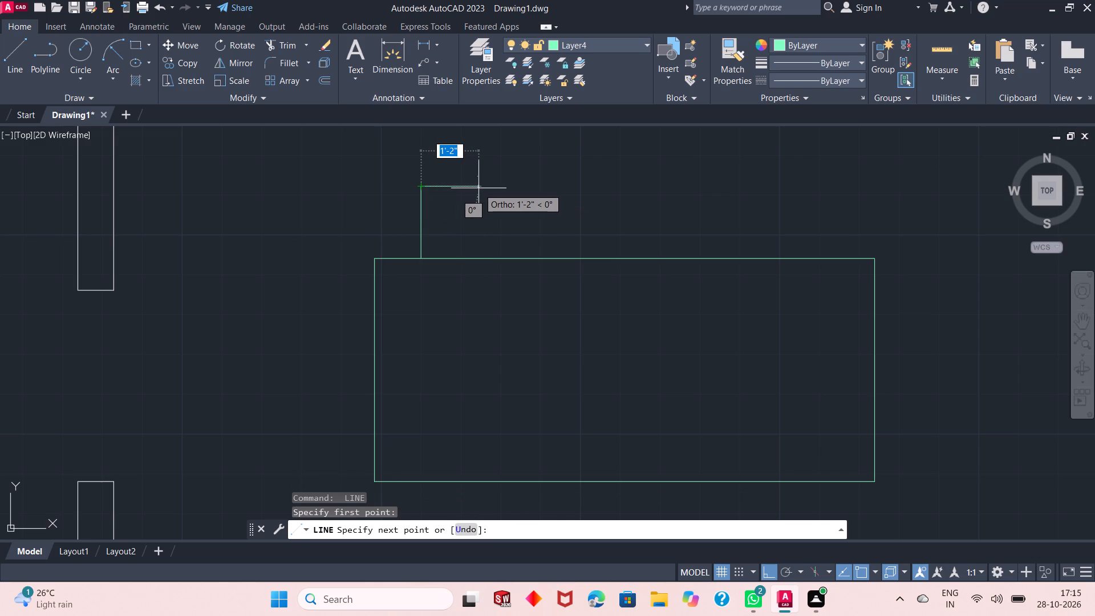
pyautogui.moveTo(478, 188); pyautogui.dragTo(484, 189)
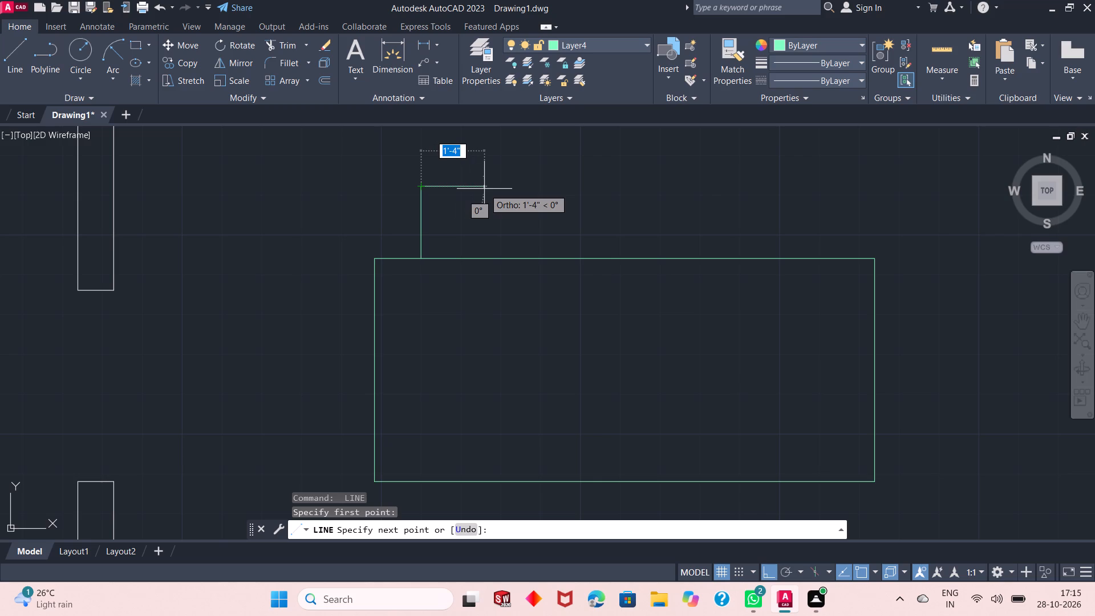
pyautogui.write("1'")
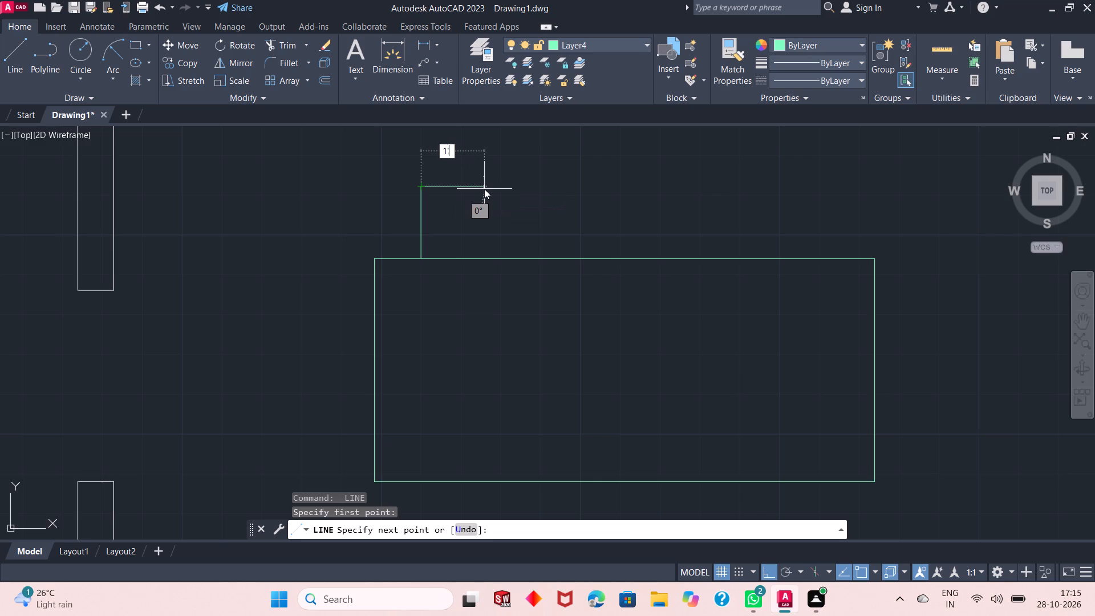
pyautogui.write('6"')
pyautogui.press('Return')
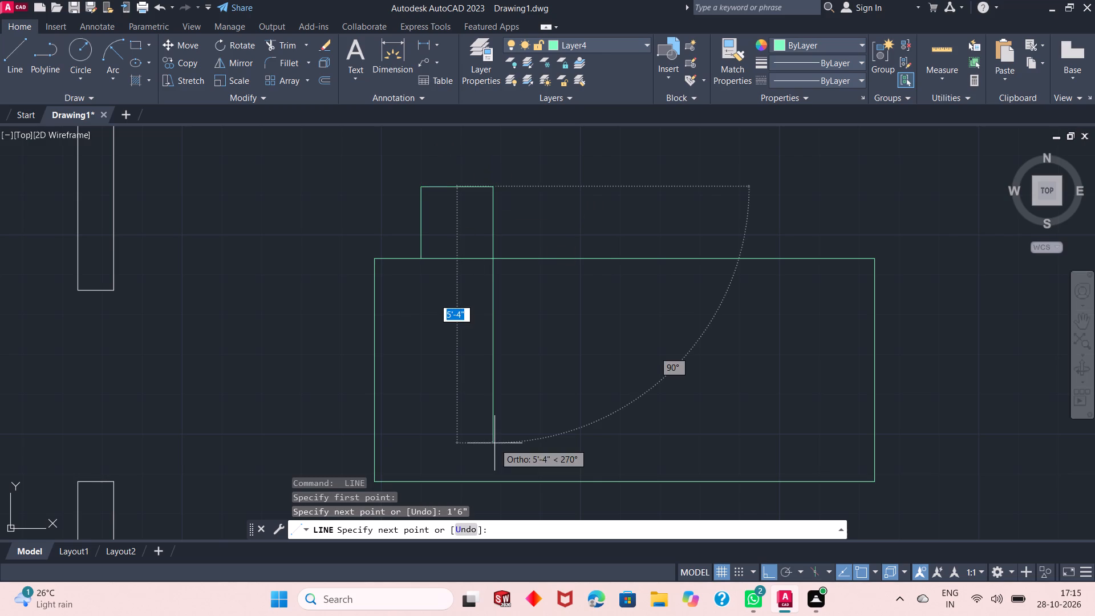
pyautogui.write('1\'6"')
pyautogui.press('Return')
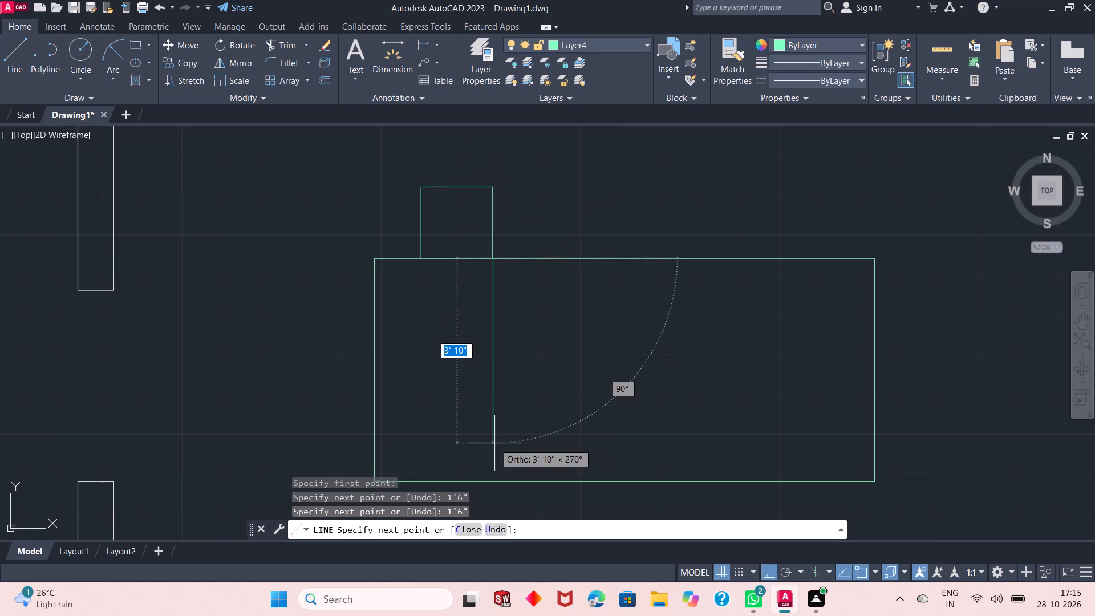
pyautogui.press('Return')
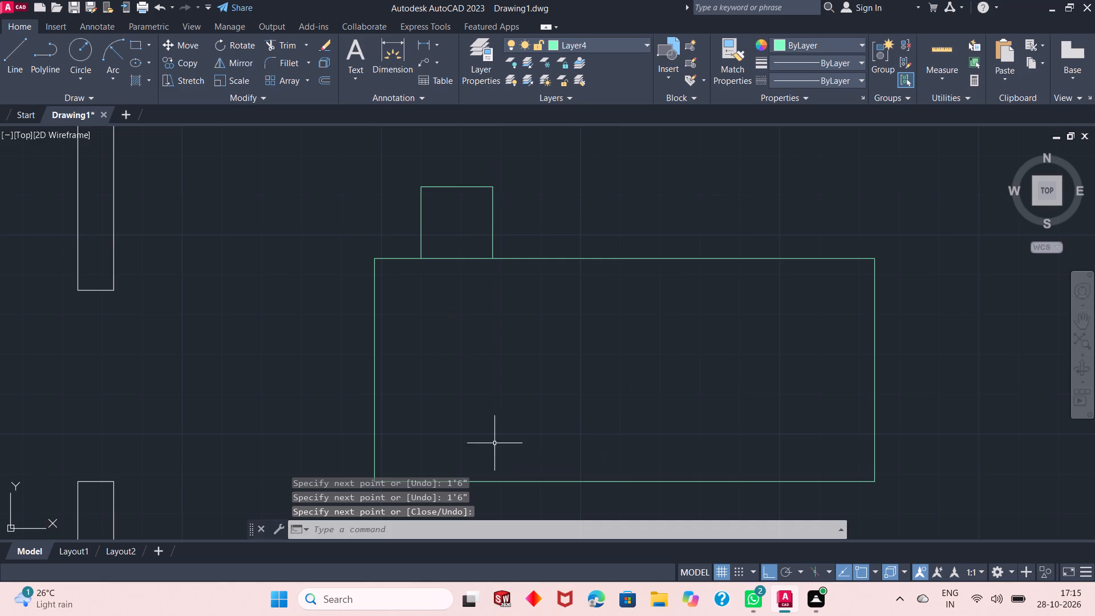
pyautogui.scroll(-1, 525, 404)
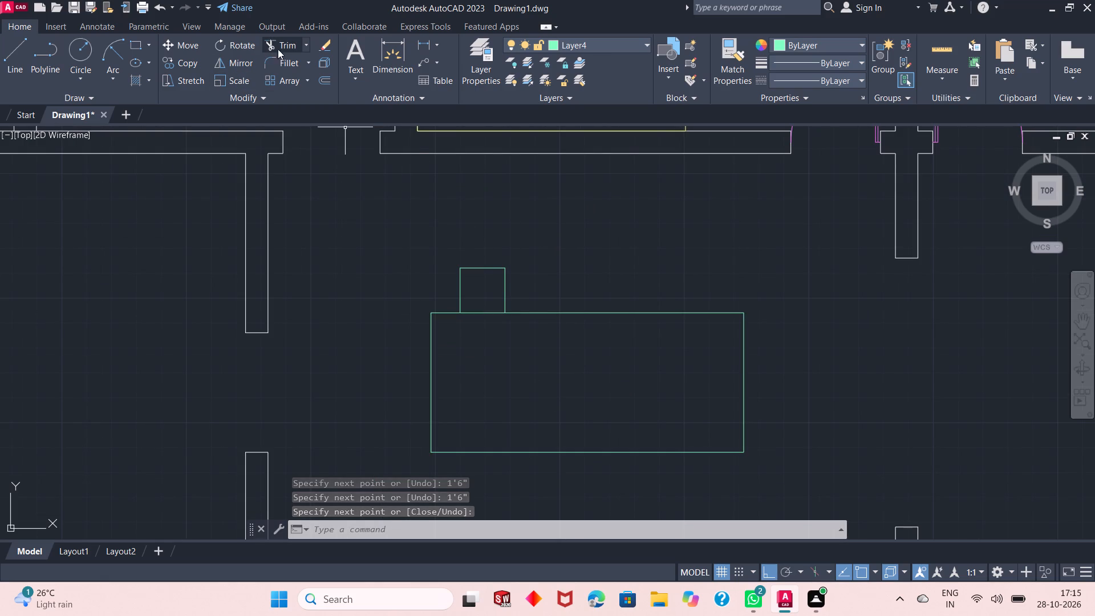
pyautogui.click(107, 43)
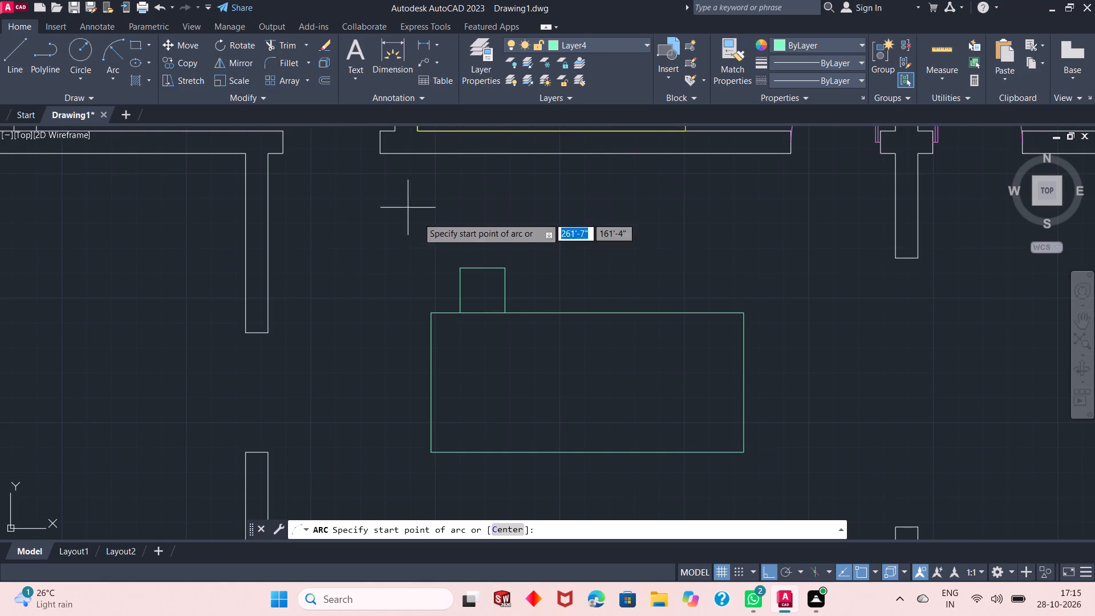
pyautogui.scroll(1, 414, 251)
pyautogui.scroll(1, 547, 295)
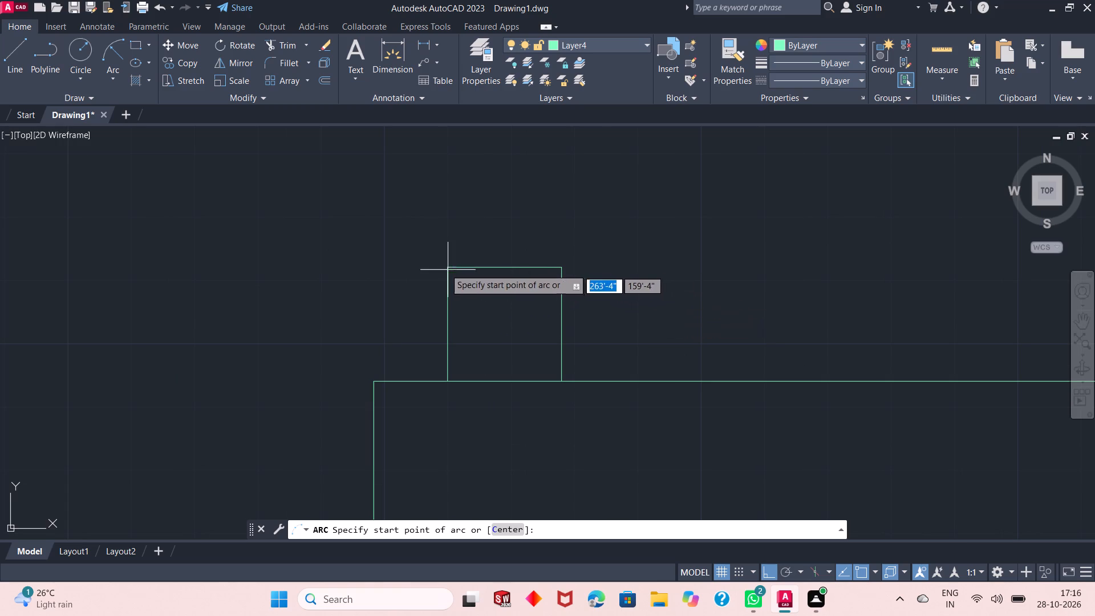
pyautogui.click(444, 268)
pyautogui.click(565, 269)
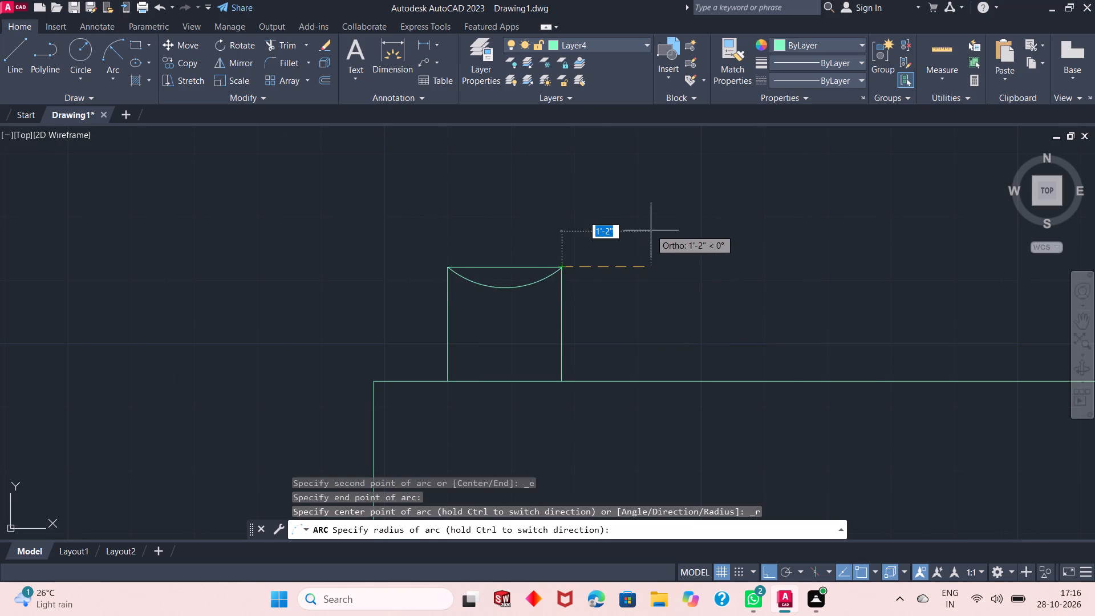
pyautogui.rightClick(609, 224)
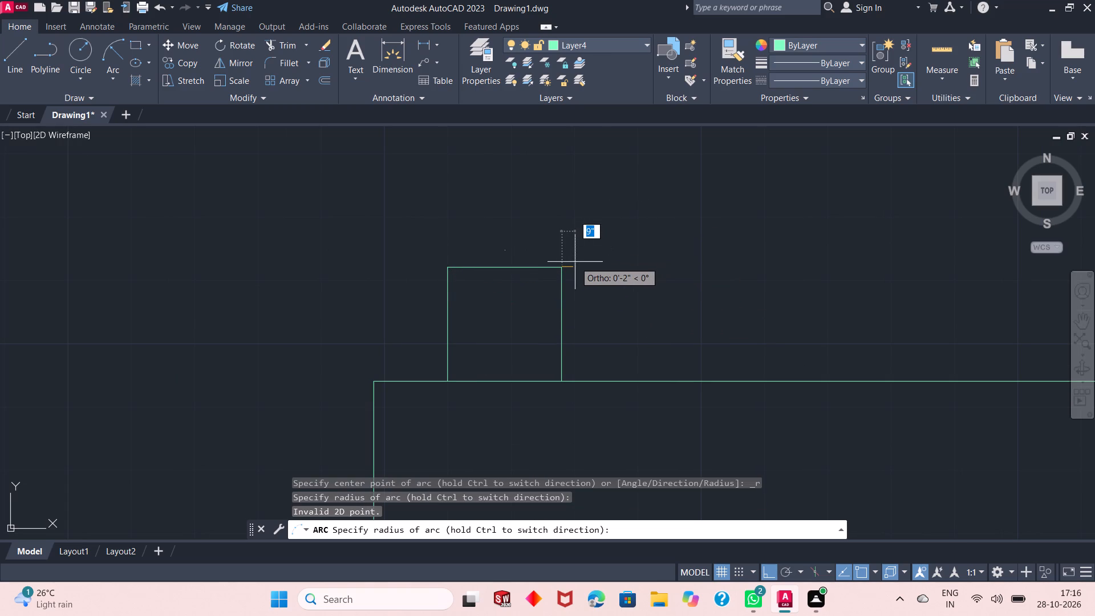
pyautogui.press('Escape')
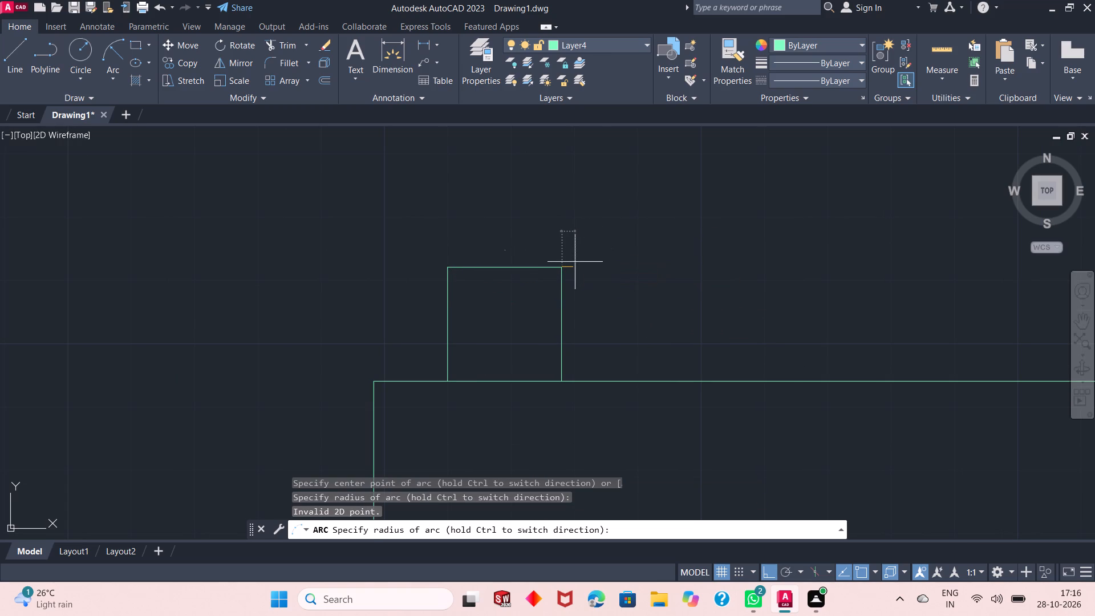
# Draw an outward-curving backrest arc from the chair's northeast corner to its northwest corner with a radius of about 2'-9".
pyautogui.click(101, 58)
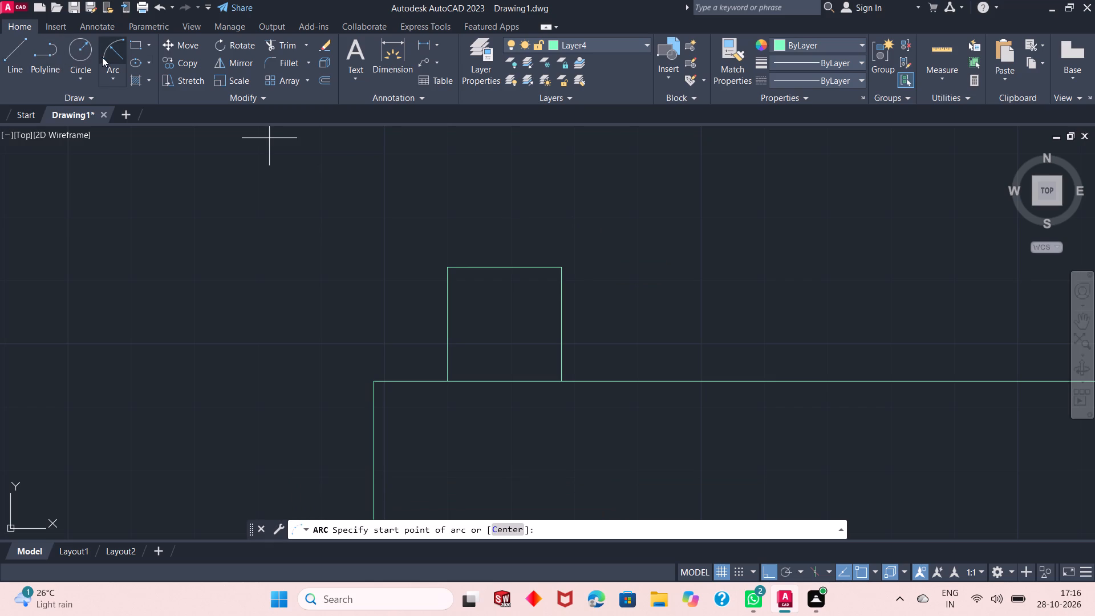
pyautogui.click(557, 268)
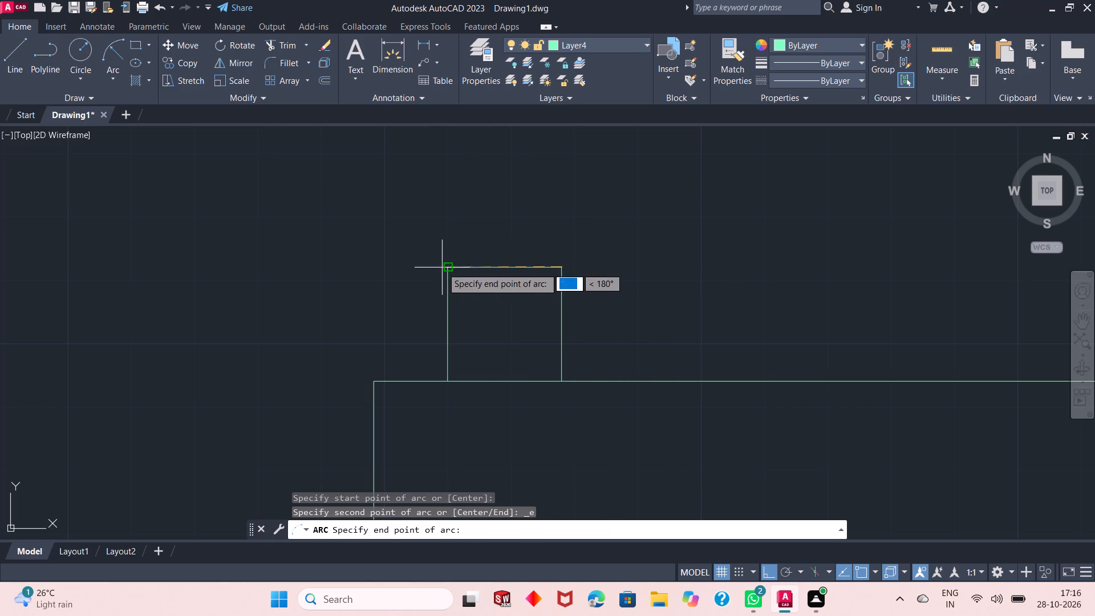
pyautogui.click(441, 268)
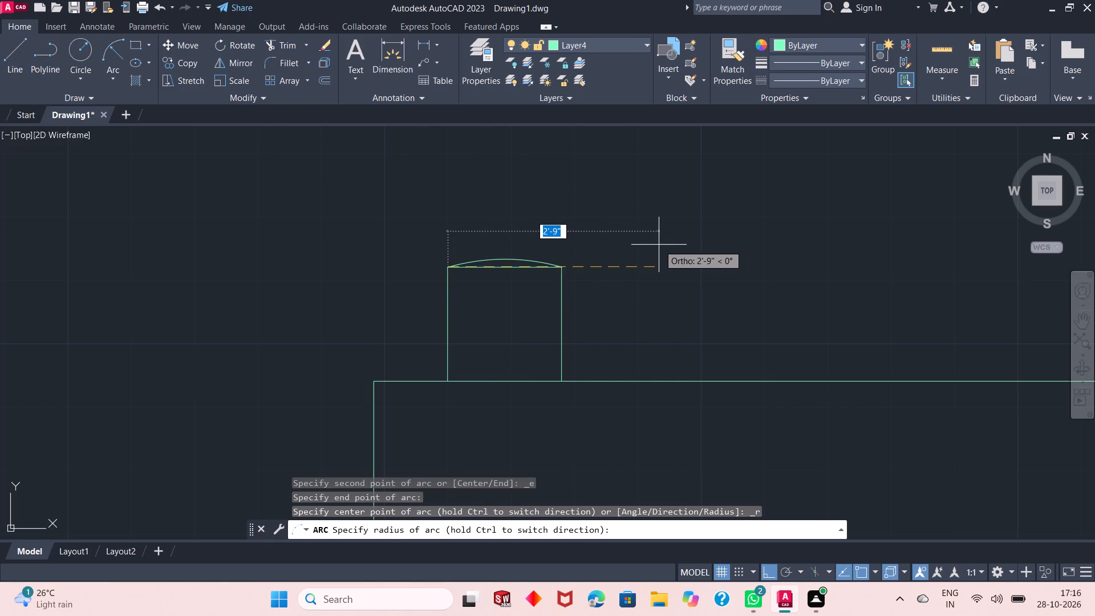
pyautogui.click(659, 245)
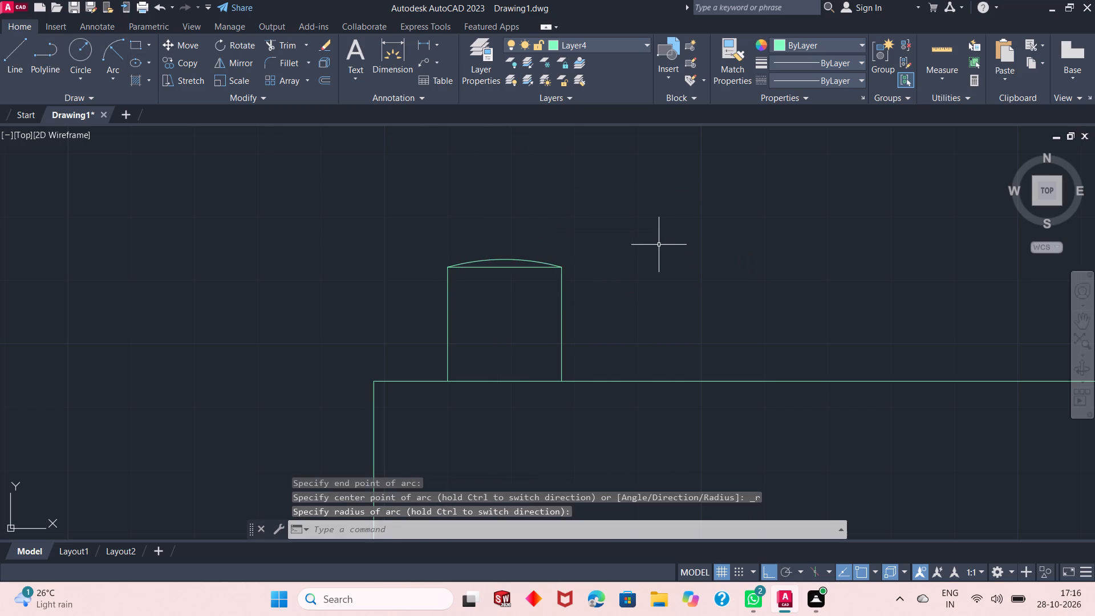
# Copy the whole chair about 6'-11" east along the table's north edge, near the table's east end.
pyautogui.scroll(-1, 622, 254)
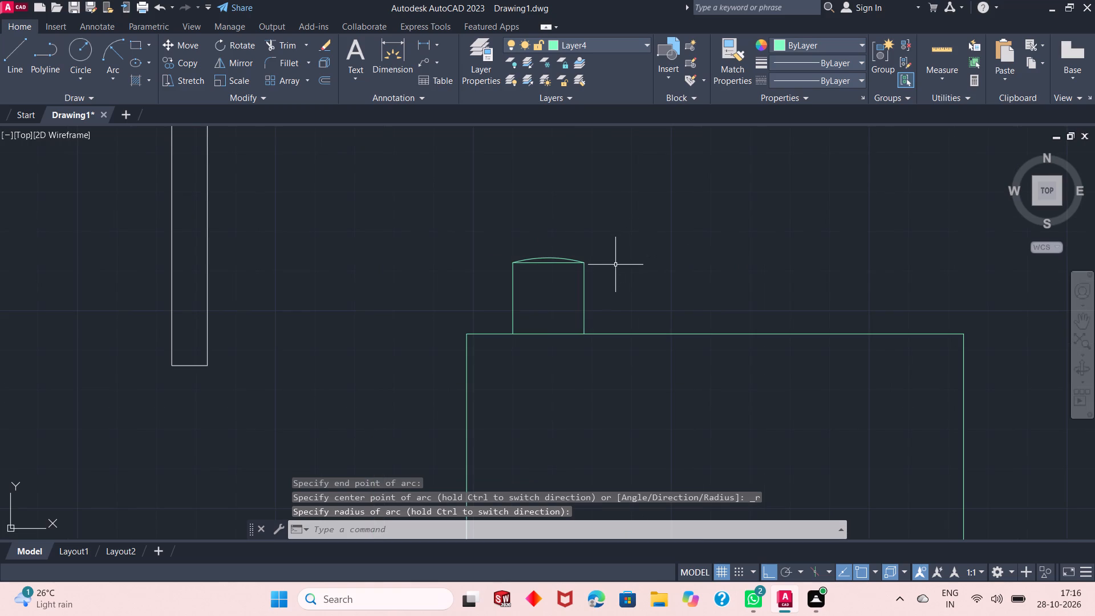
pyautogui.click(631, 234)
pyautogui.click(478, 301)
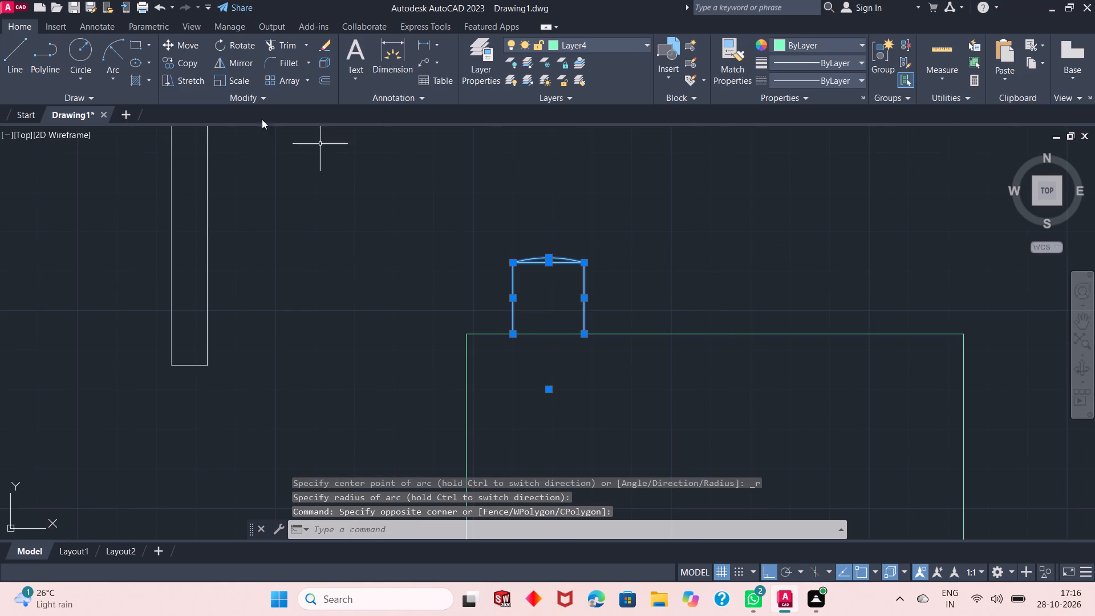
pyautogui.scroll(-3, 362, 217)
pyautogui.scroll(2, 401, 248)
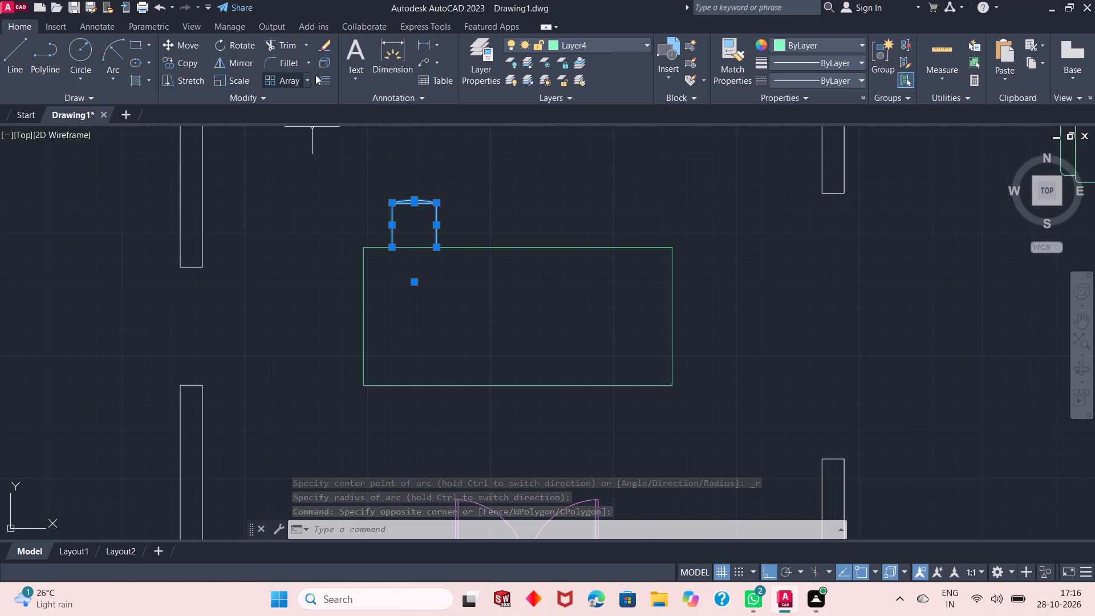
pyautogui.click(189, 61)
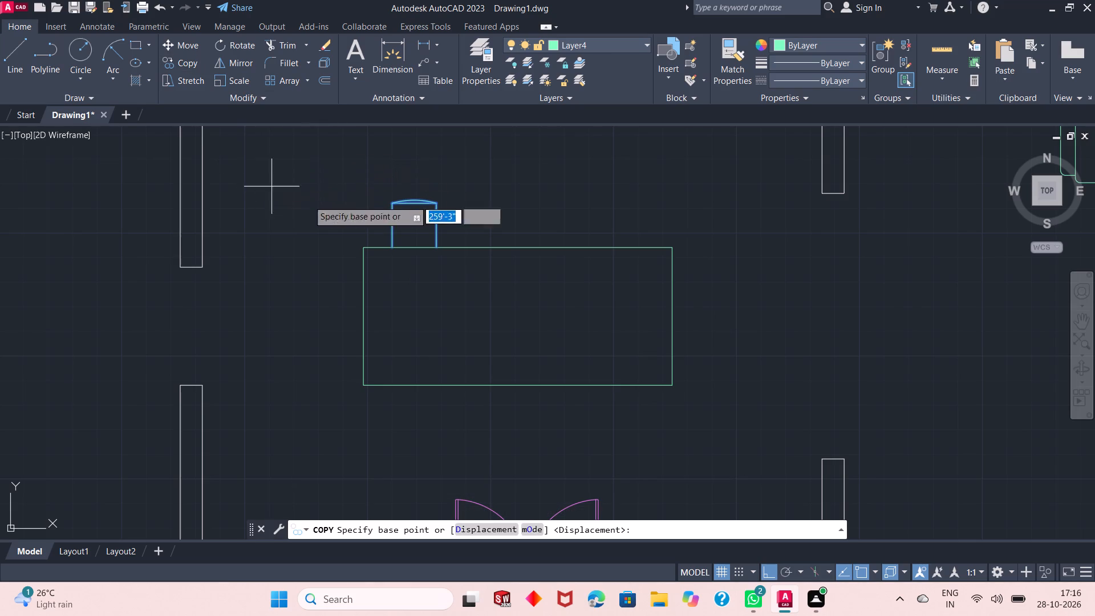
pyautogui.click(440, 250)
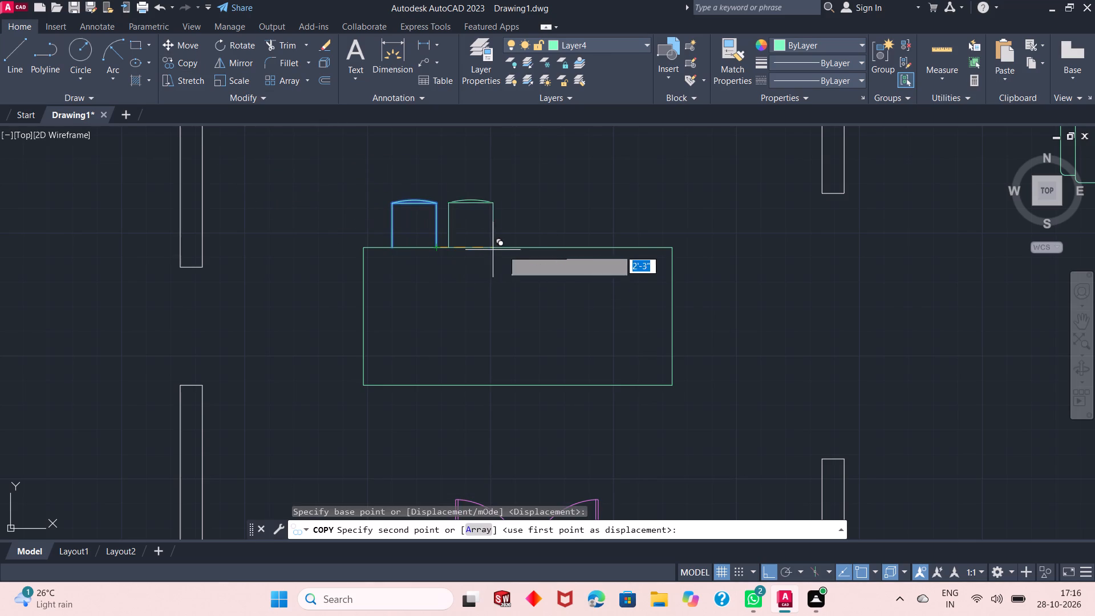
pyautogui.click(636, 247)
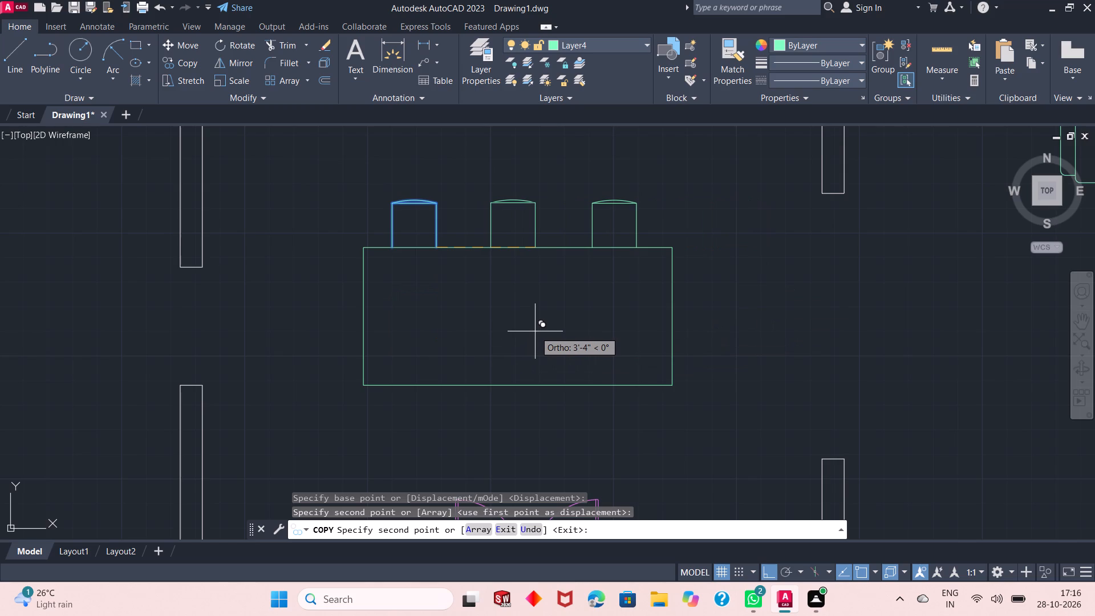
pyautogui.hotkey('ctrl', 'z')
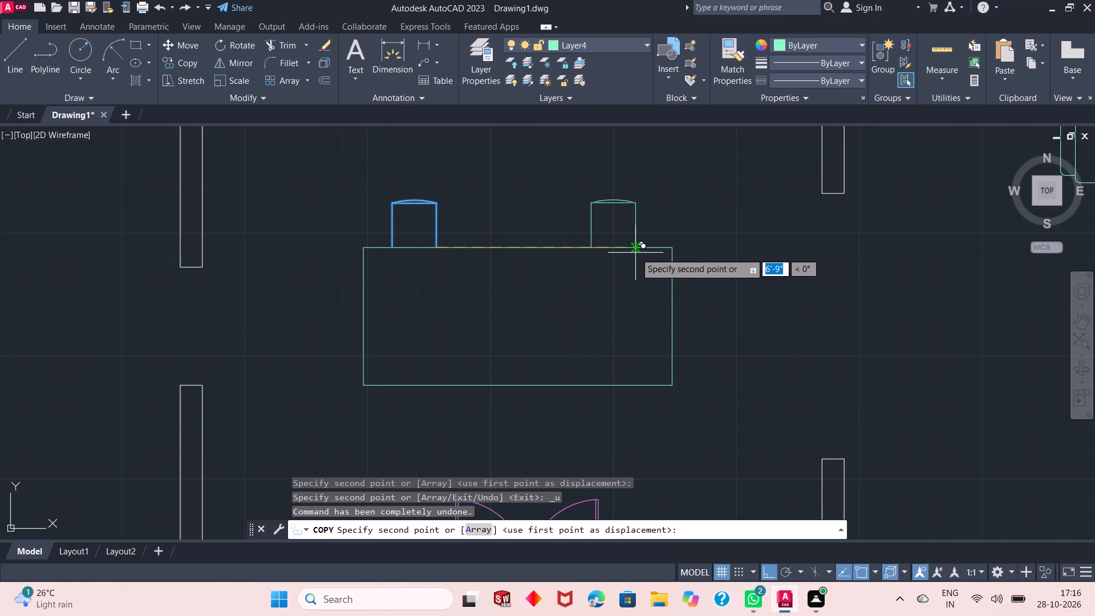
pyautogui.click(639, 285)
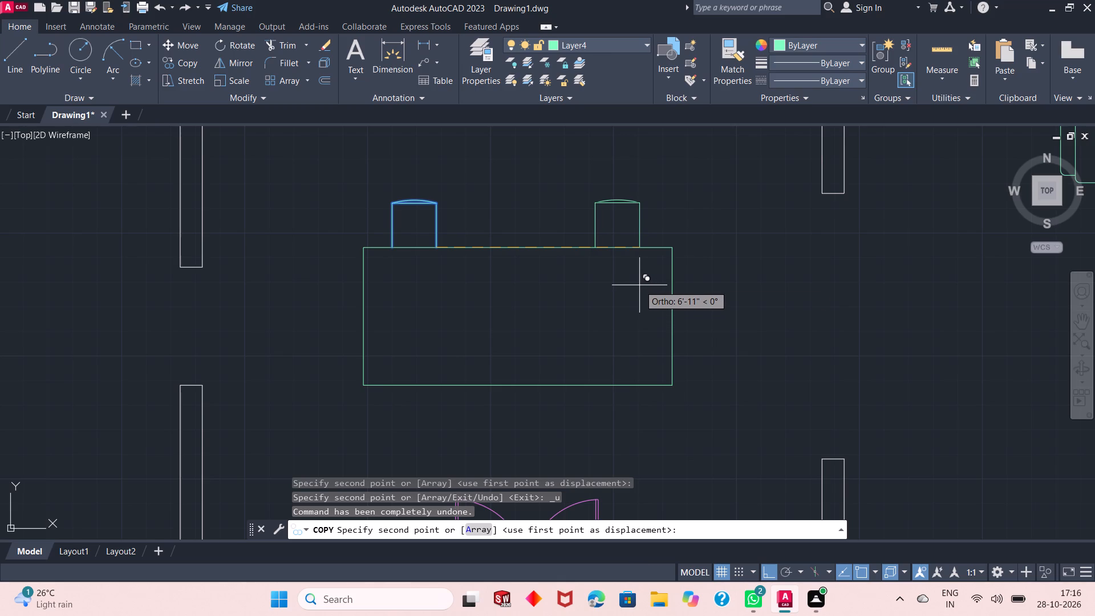
# Place two more chair copies between the end chairs, one about 2'-4" east of the original, for a roughly even row of four.
pyautogui.click(563, 268)
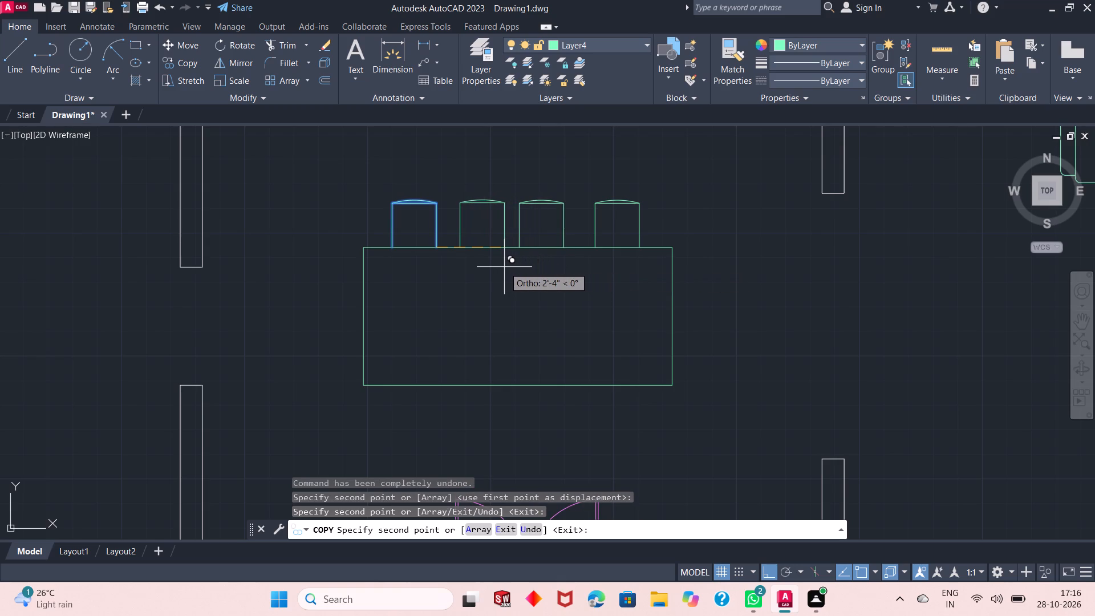
pyautogui.hotkey('ctrl', 'z')
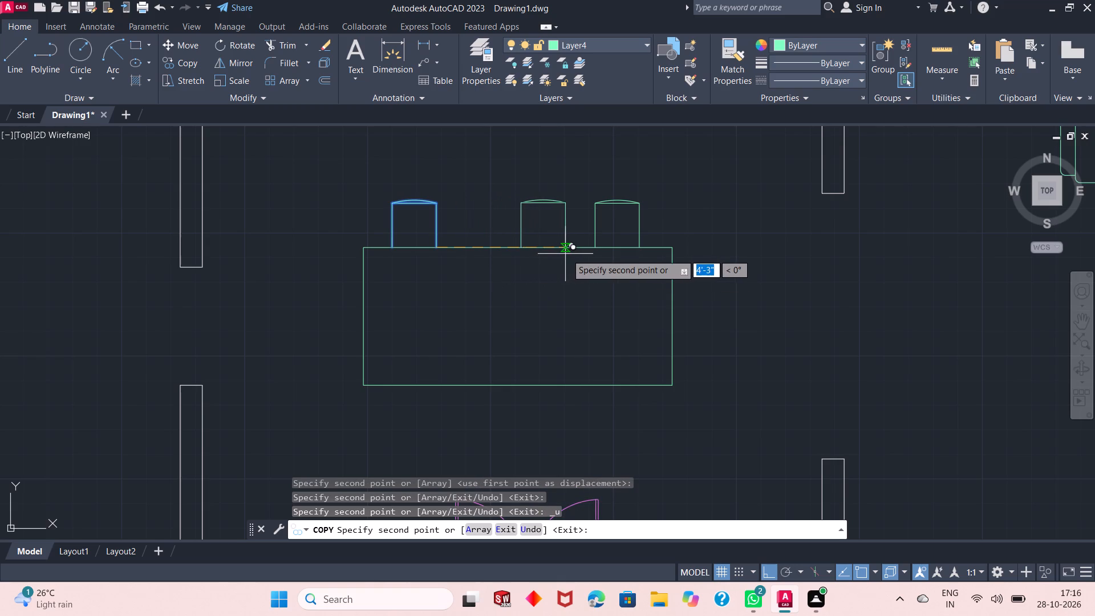
pyautogui.click(574, 305)
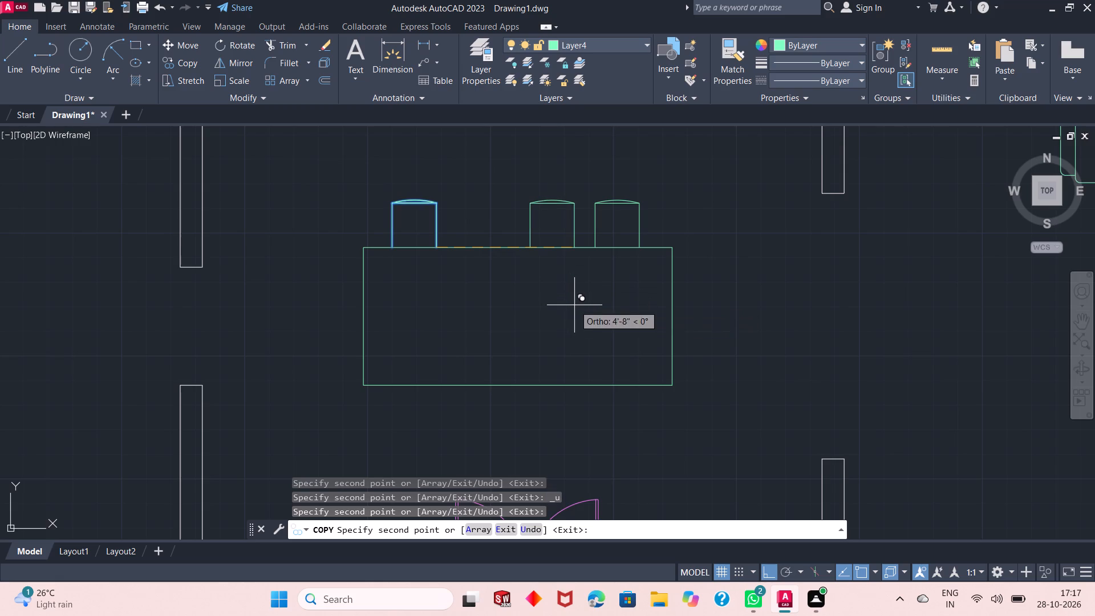
pyautogui.click(505, 297)
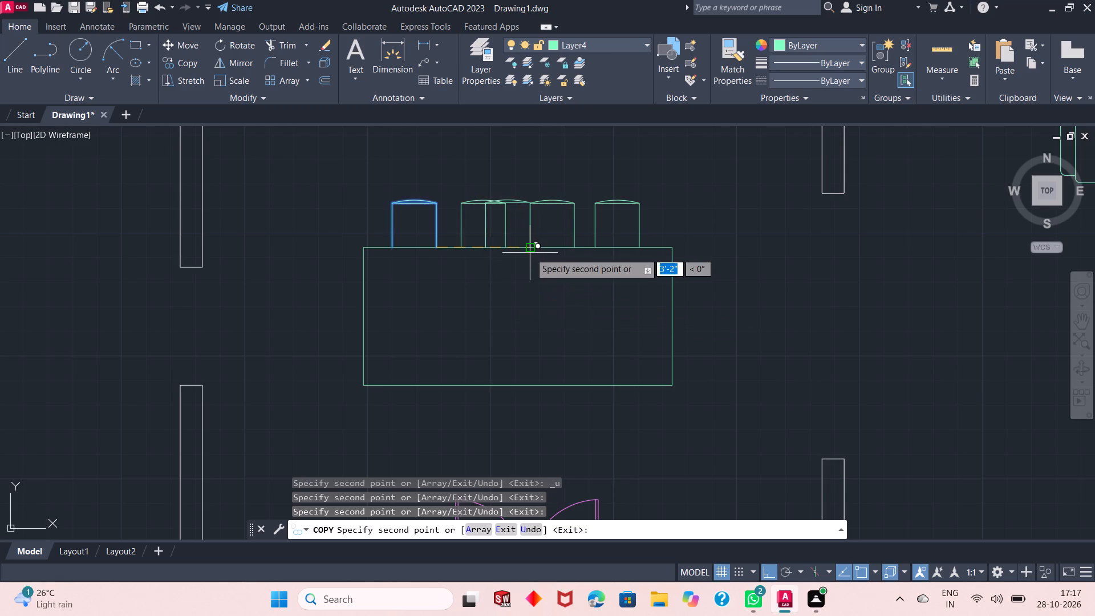
pyautogui.rightClick(530, 253)
pyautogui.click(546, 262)
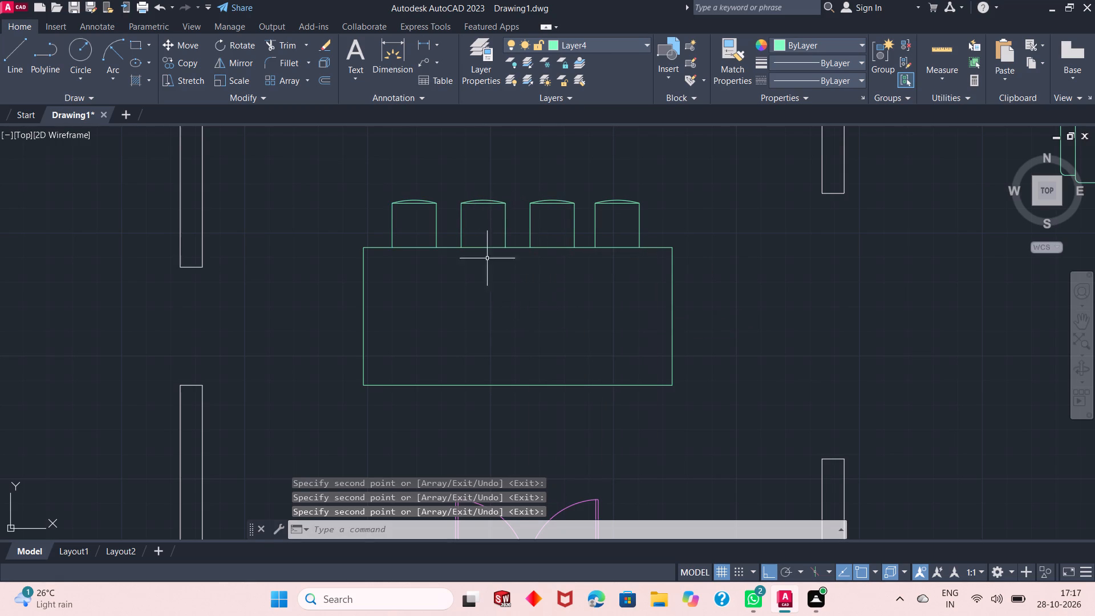
# Mirror the row of four chairs across the table's east-west centerline onto its south edge.
pyautogui.scroll(-1, 474, 247)
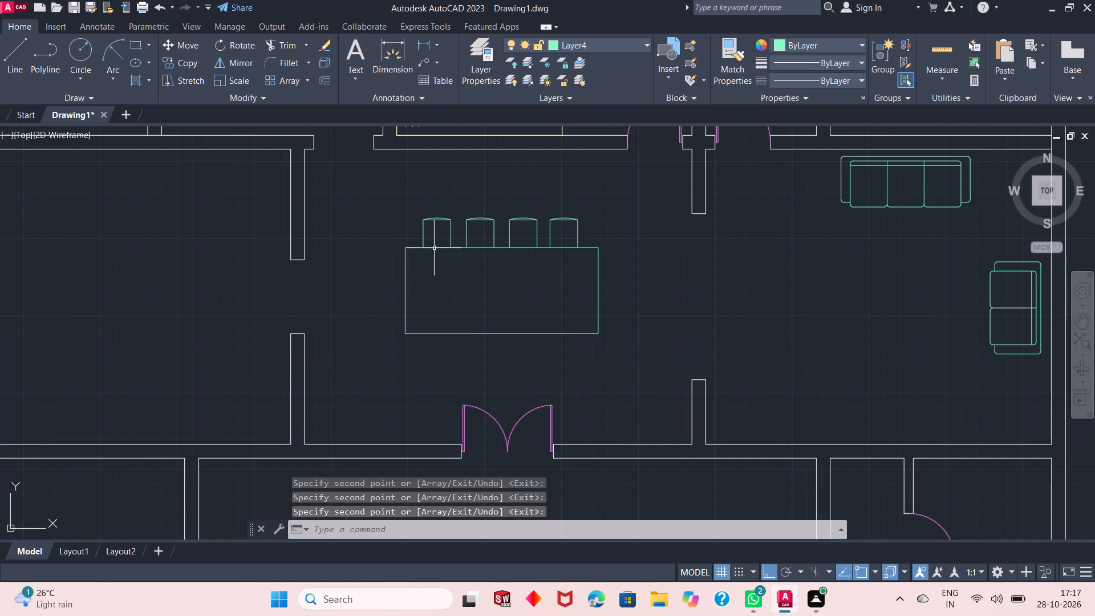
pyautogui.click(462, 206)
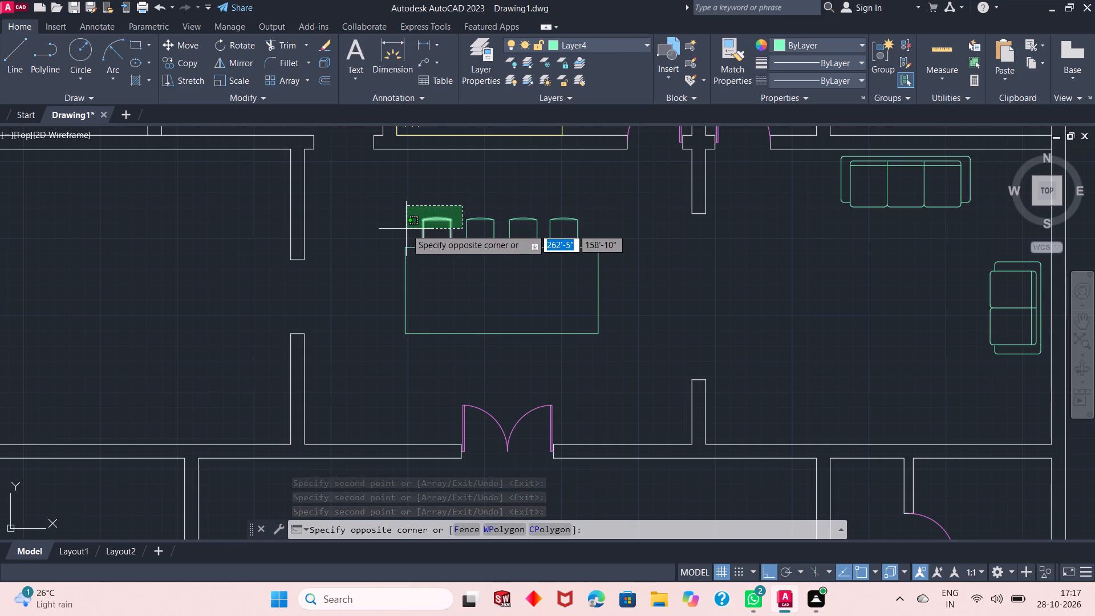
pyautogui.click(419, 199)
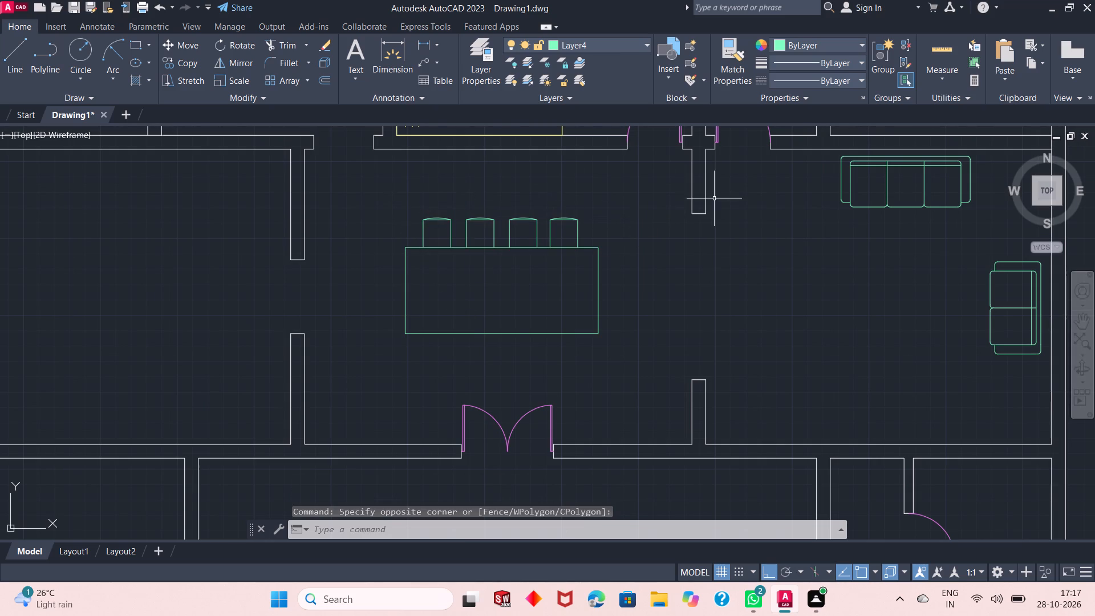
pyautogui.click(596, 210)
pyautogui.click(392, 235)
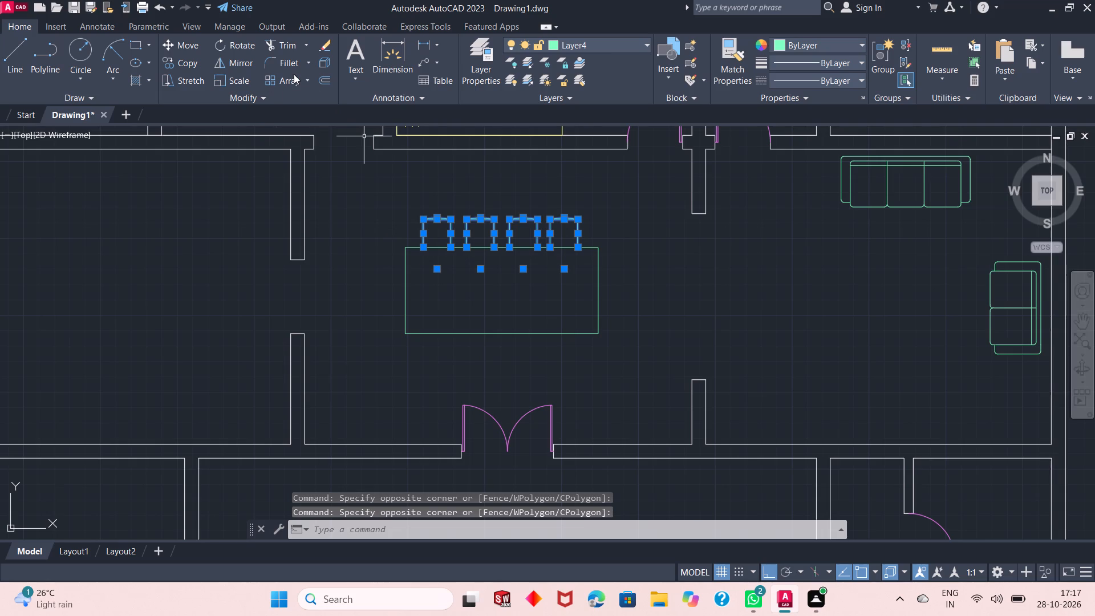
pyautogui.click(245, 66)
pyautogui.click(407, 293)
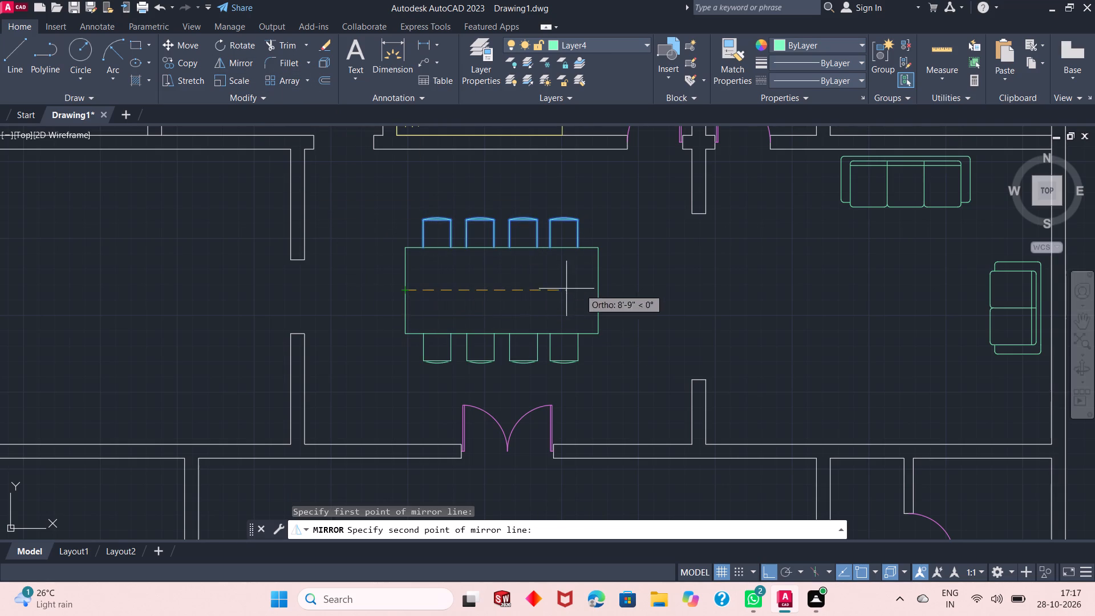
pyautogui.click(601, 290)
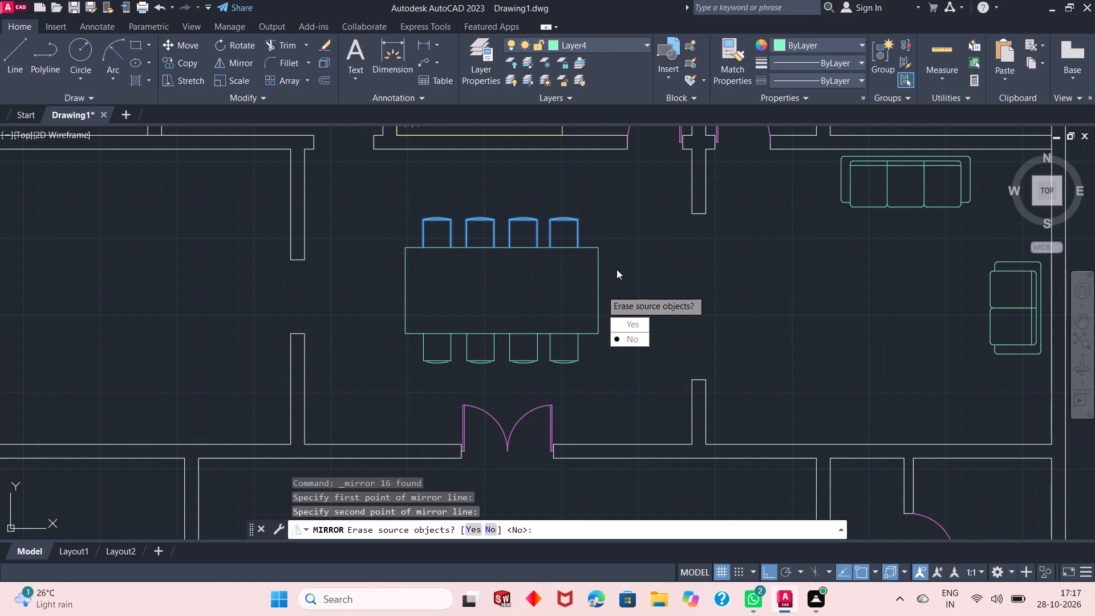
# Finish mirroring the four chairs to the table's opposite long side, keeping the source chairs.
pyautogui.press('Return')
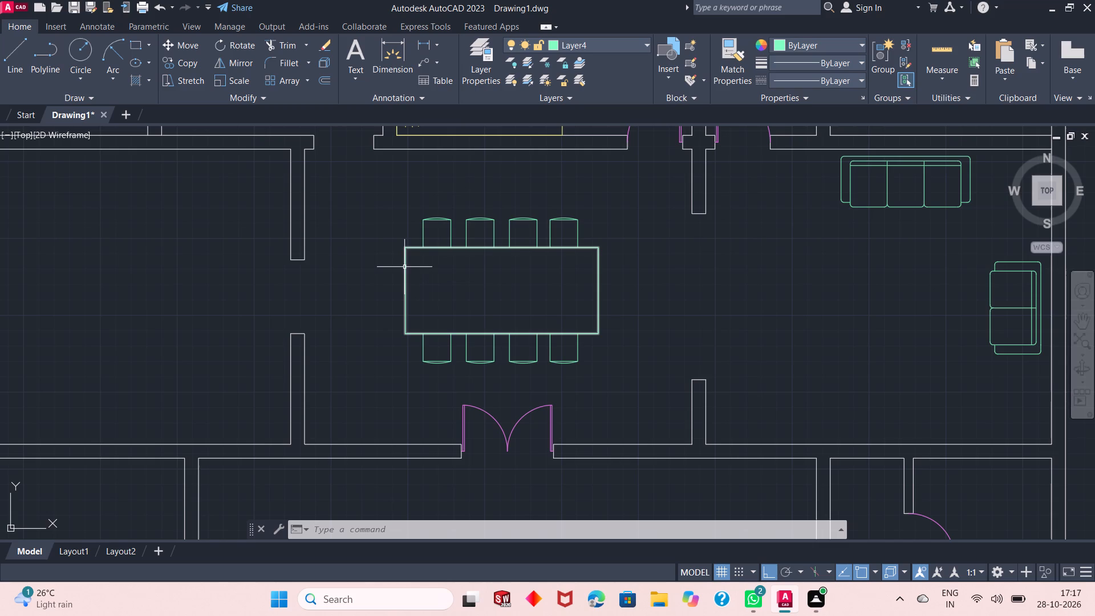
# Copy the westernmost chair of the table's north row horizontally into the open space west of the table.
pyautogui.scroll(1, 405, 266)
pyautogui.click(488, 165)
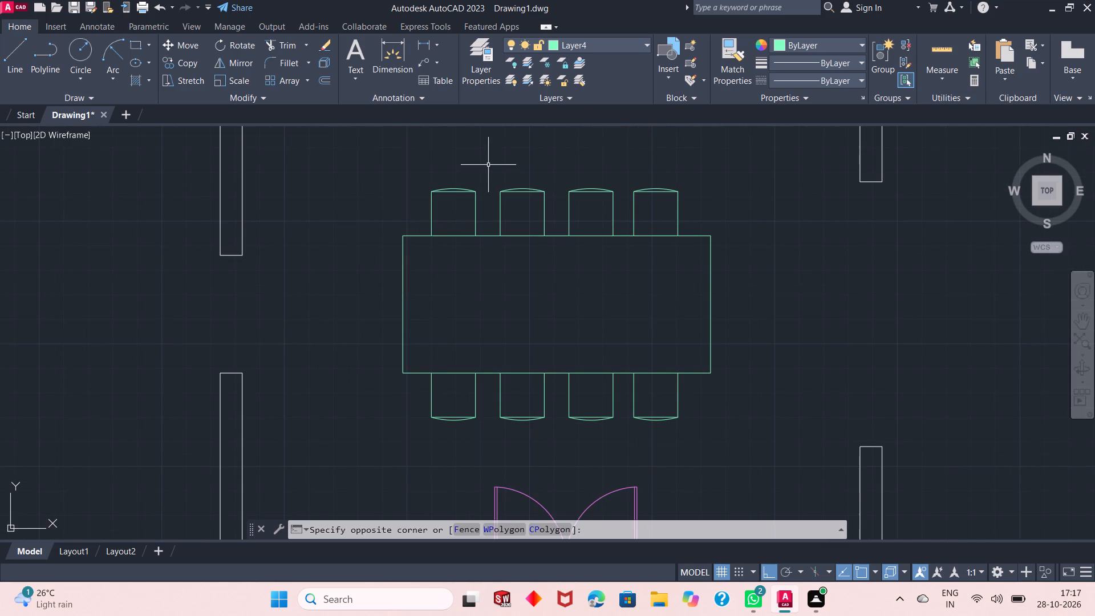
pyautogui.click(372, 216)
pyautogui.click(188, 58)
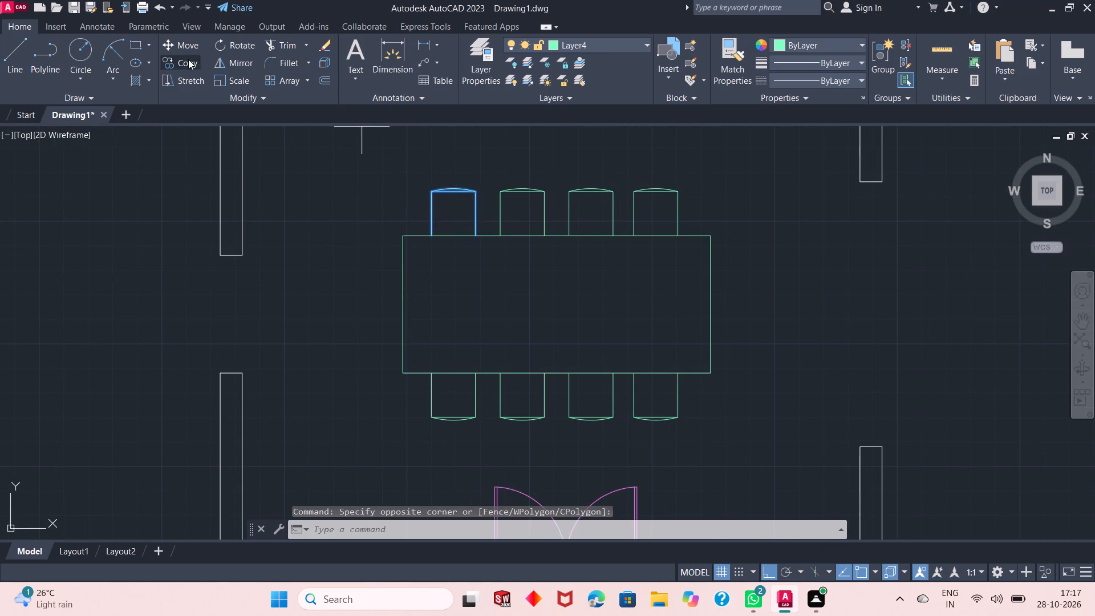
pyautogui.click(431, 234)
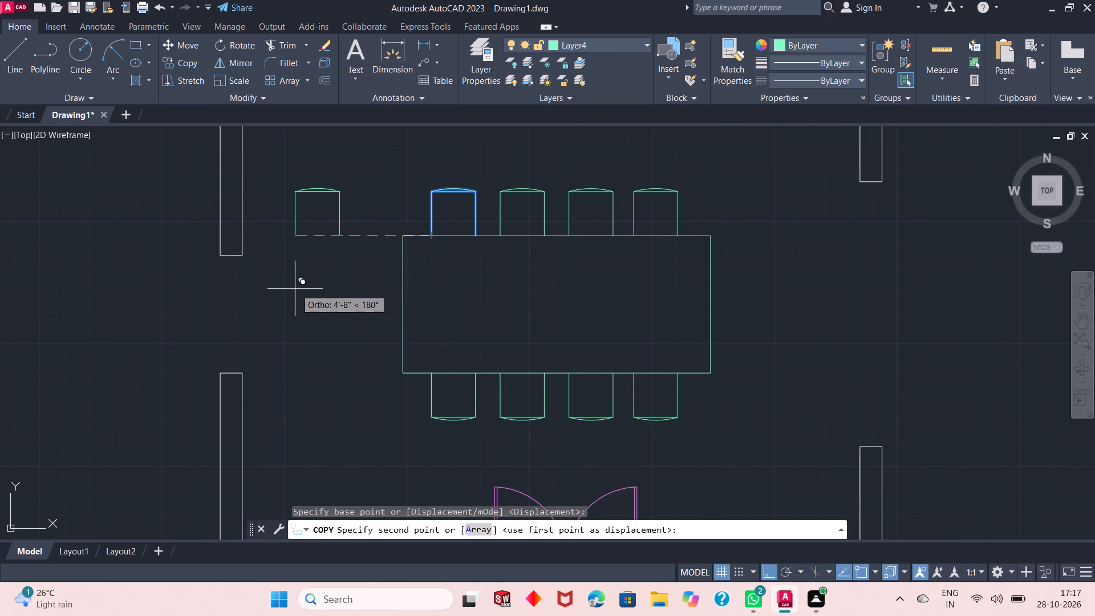
pyautogui.click(309, 281)
pyautogui.rightClick(328, 213)
pyautogui.click(345, 221)
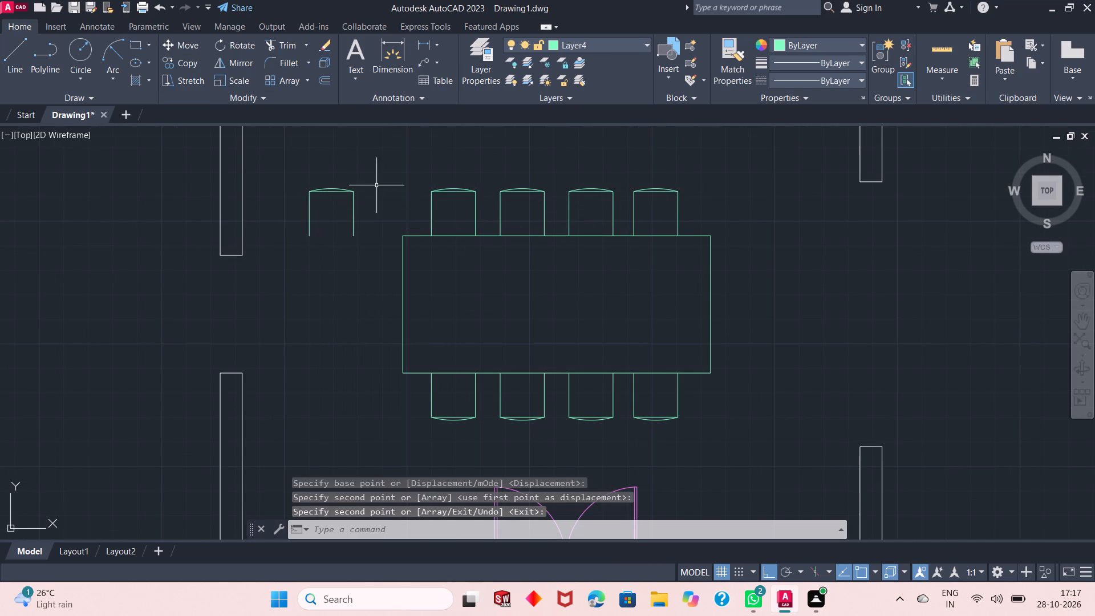
# Rotate the copied chair 90° about its lower-left corner so its backrest faces west.
pyautogui.click(379, 184)
pyautogui.click(288, 202)
pyautogui.click(242, 51)
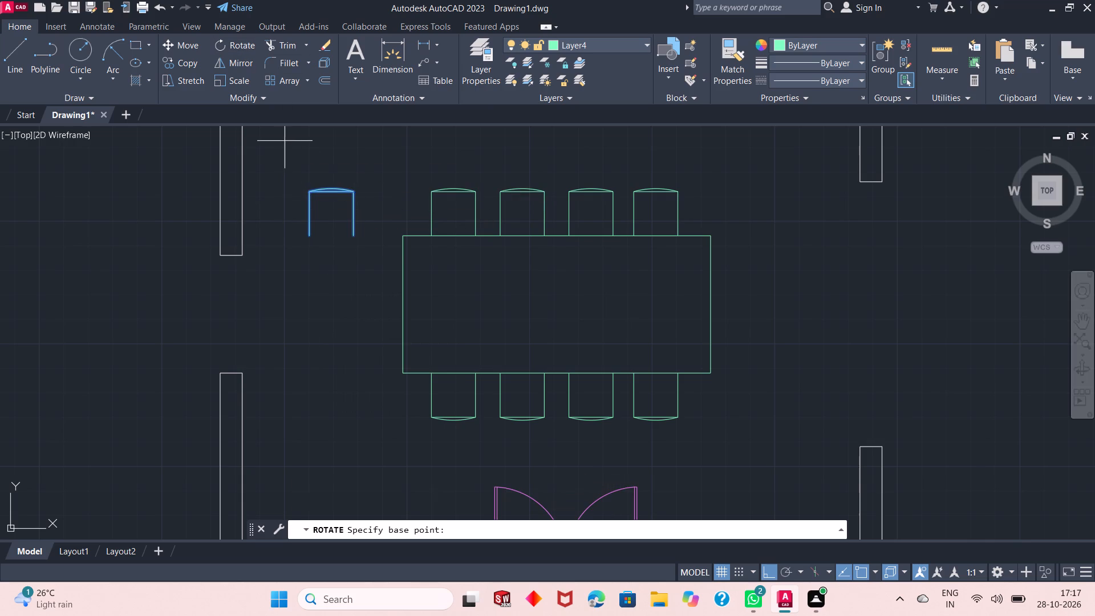
pyautogui.click(303, 232)
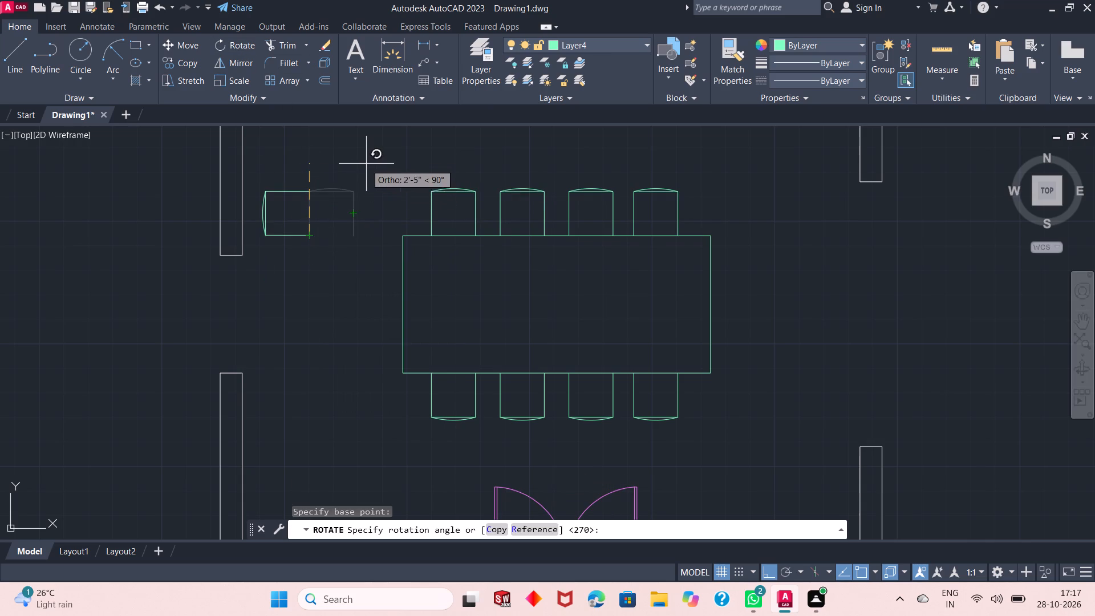
pyautogui.click(347, 164)
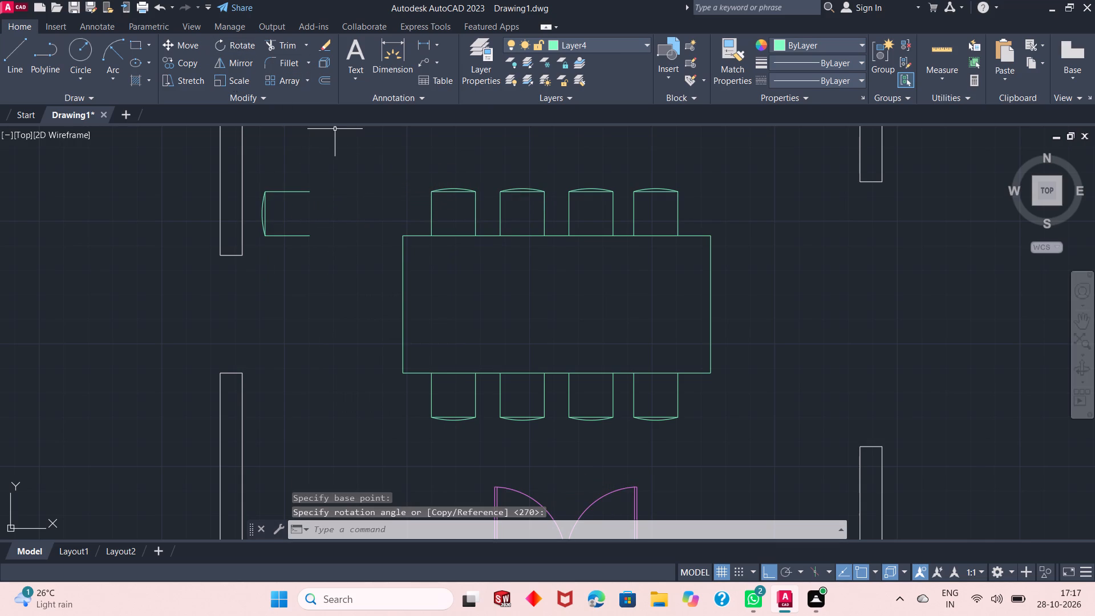
# With Ortho off, move the rotated chair by its upper open corner onto the table's west short edge.
pyautogui.click(313, 172)
pyautogui.click(260, 246)
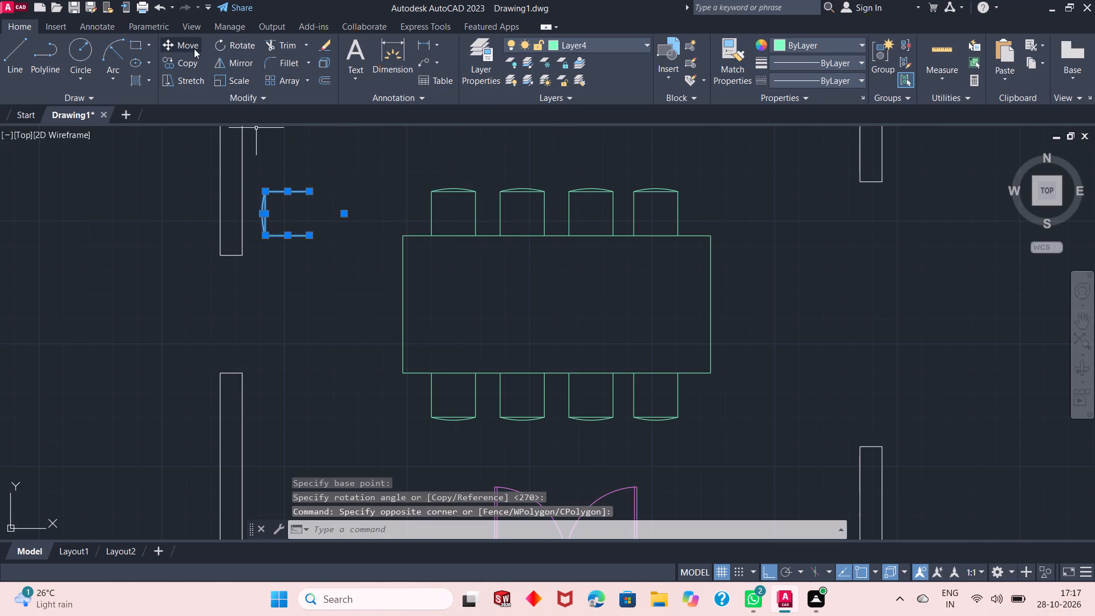
pyautogui.click(192, 45)
pyautogui.click(765, 565)
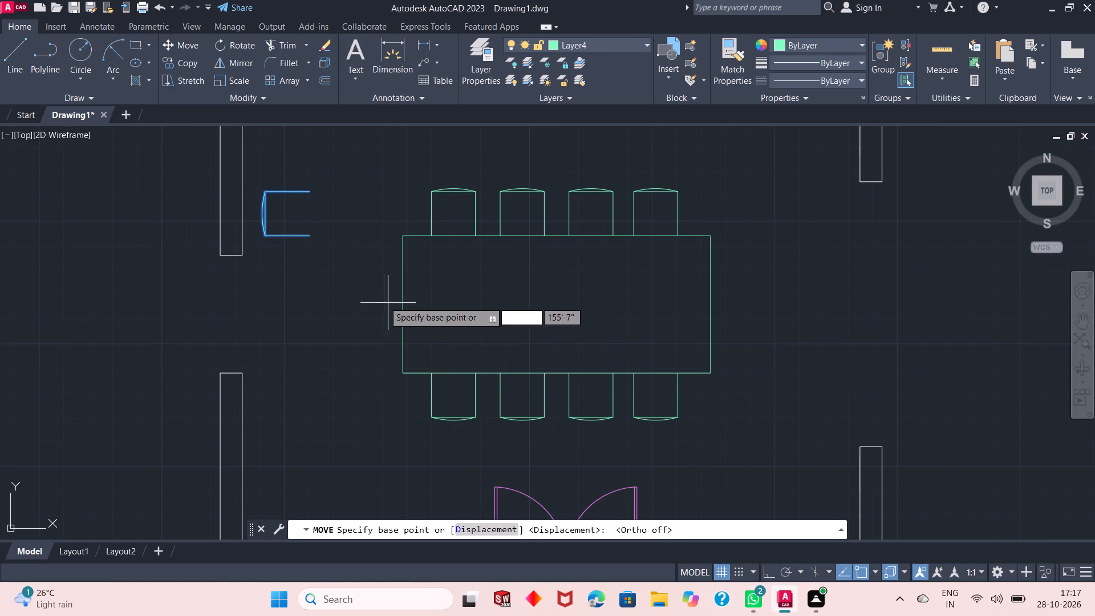
pyautogui.click(307, 193)
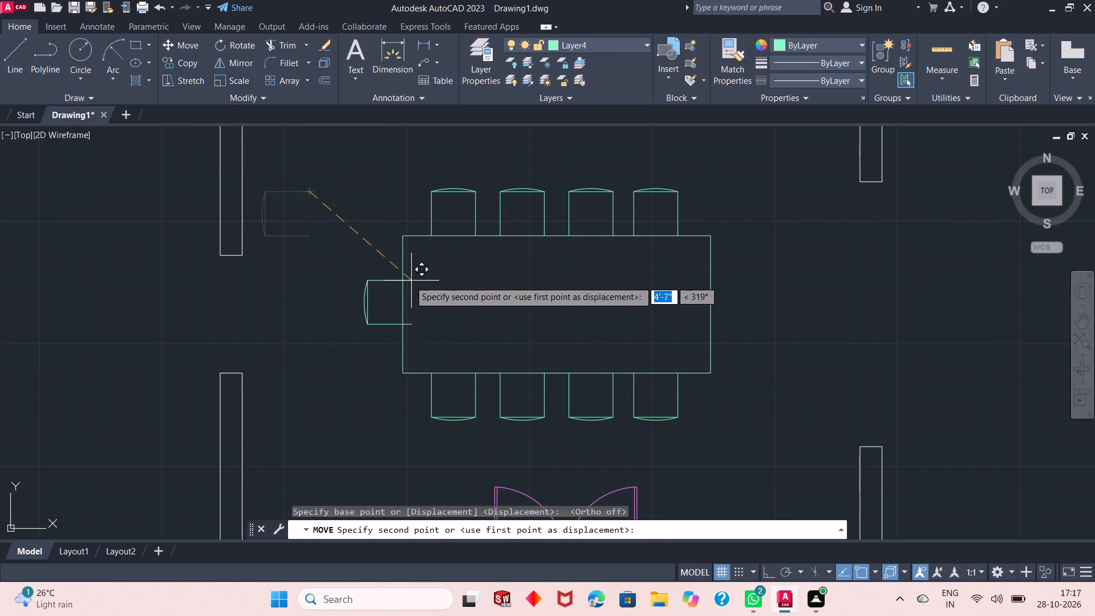
pyautogui.click(402, 276)
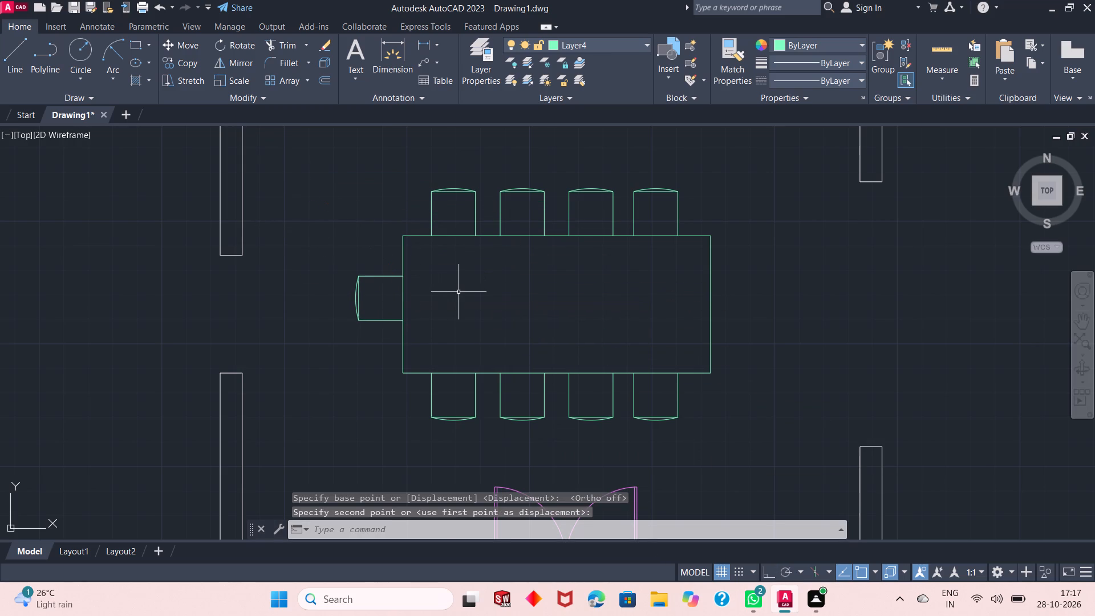
# With Ortho on, move the end chair about 3" down along the table's west edge.
pyautogui.click(388, 260)
pyautogui.click(303, 330)
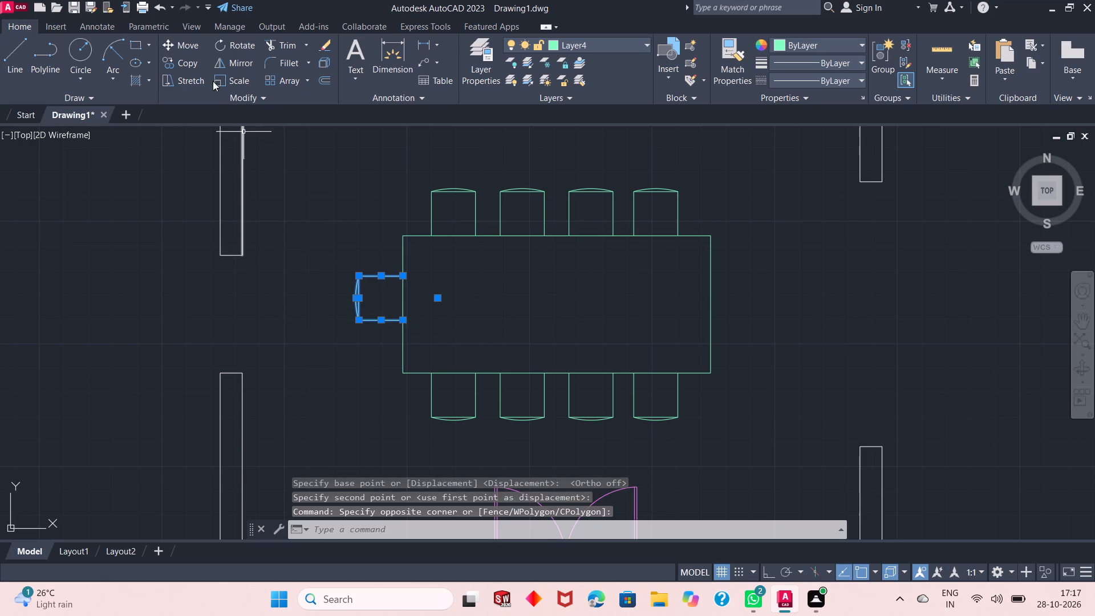
pyautogui.click(189, 47)
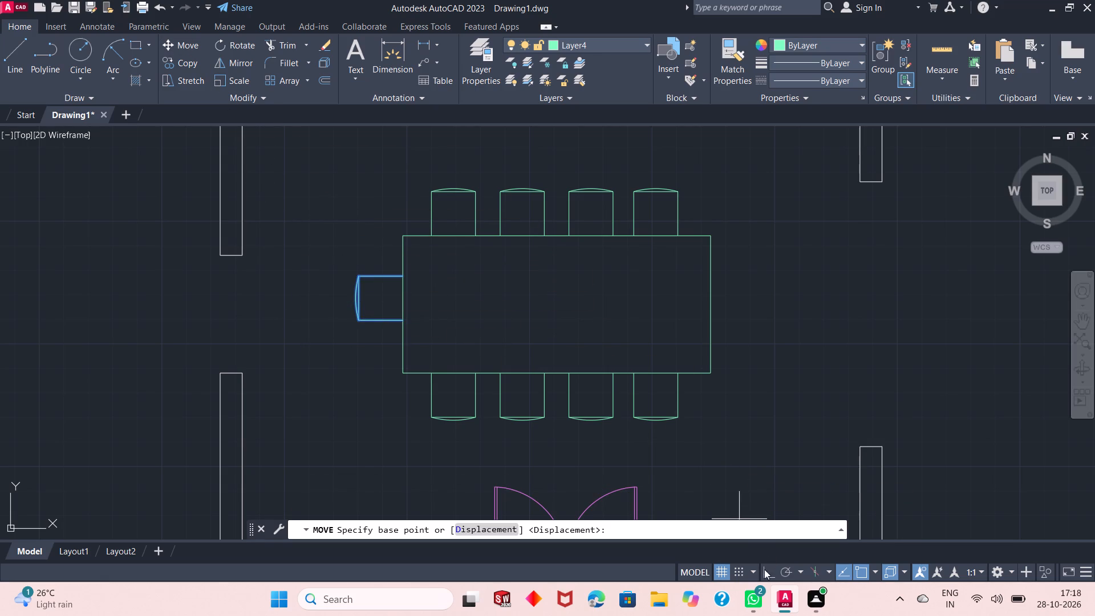
pyautogui.click(764, 569)
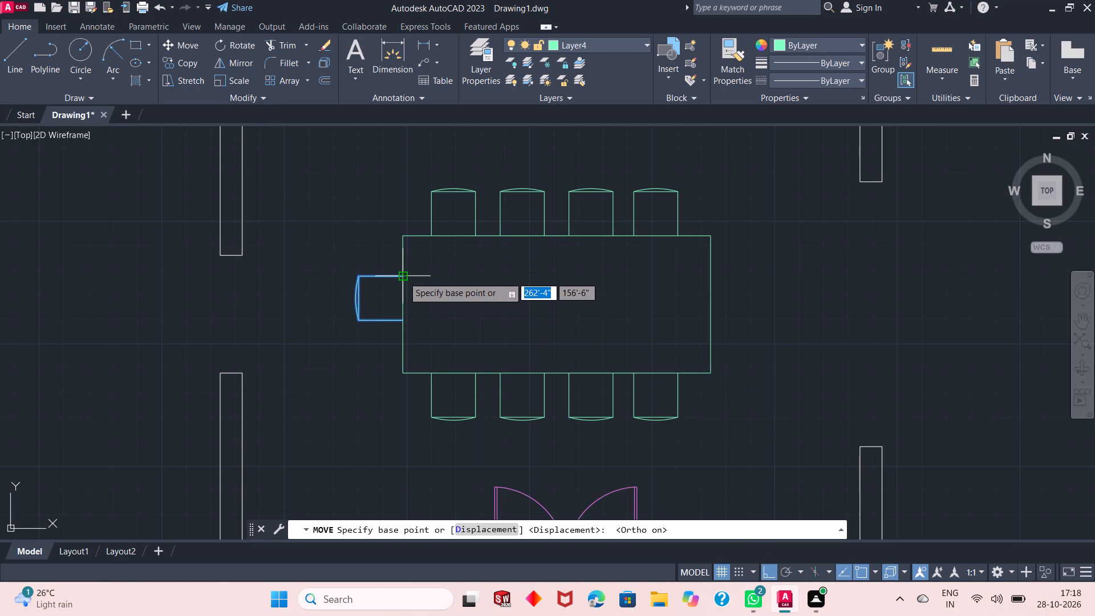
pyautogui.click(403, 277)
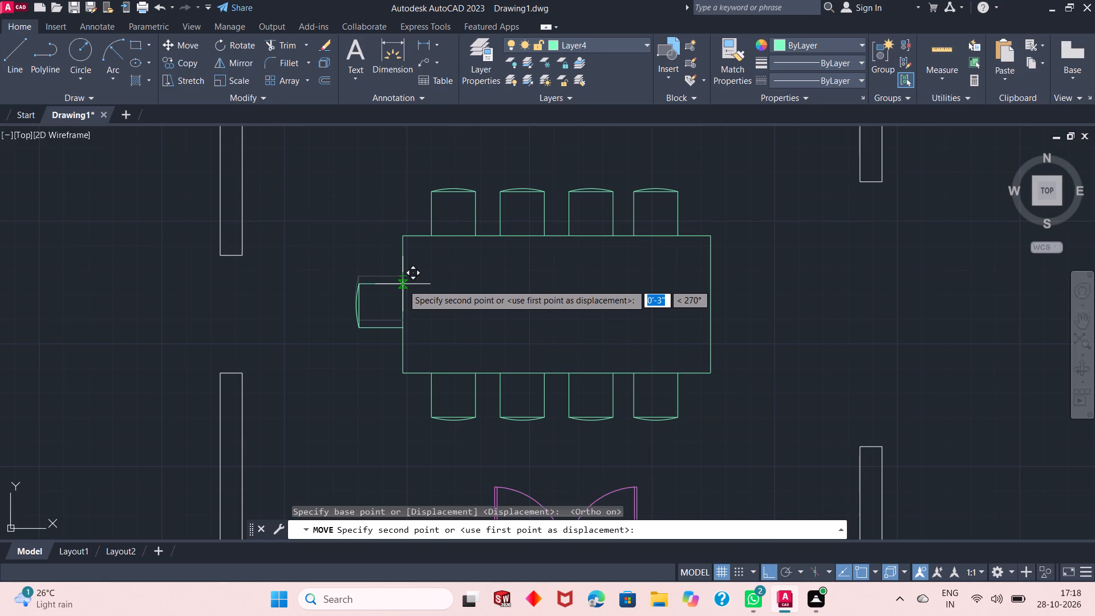
pyautogui.click(403, 284)
# Move the end chair about 2" up along the table's west edge.
pyautogui.scroll(1, 459, 290)
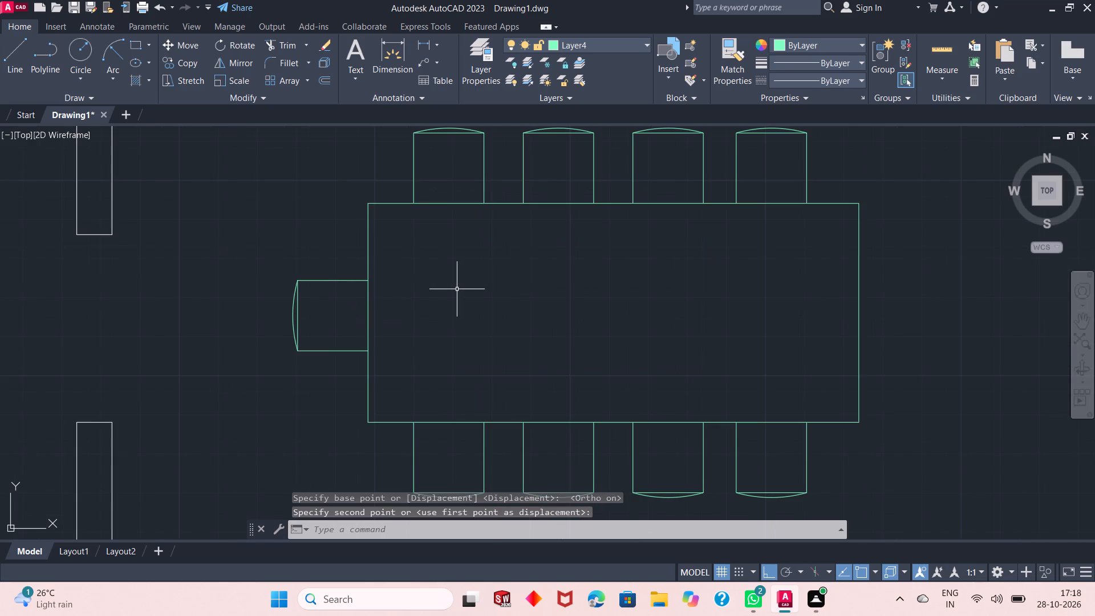
pyautogui.click(355, 250)
pyautogui.click(243, 358)
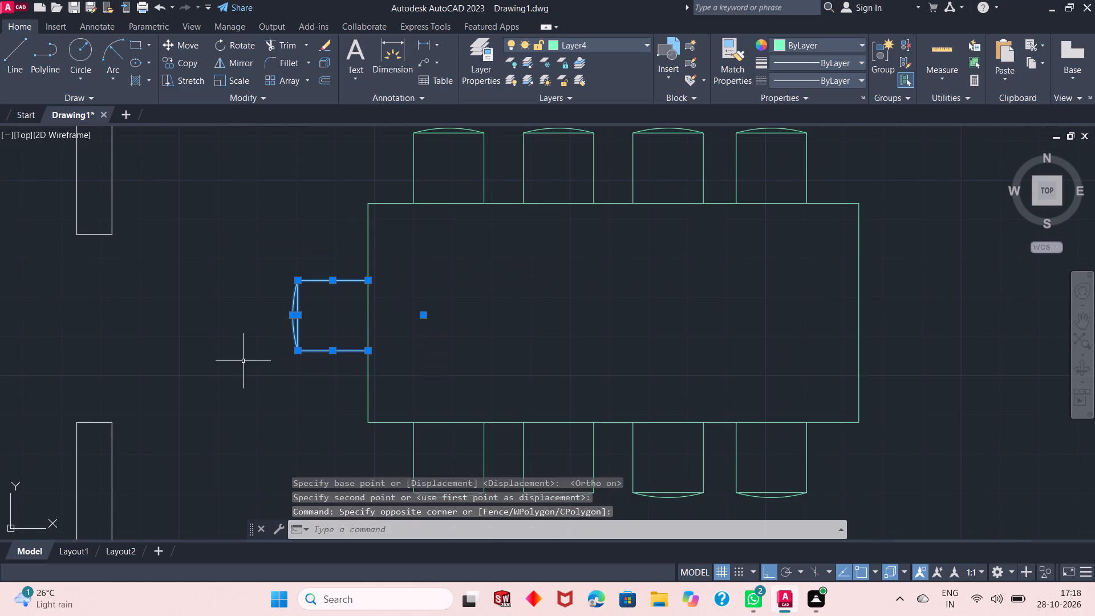
pyautogui.click(177, 46)
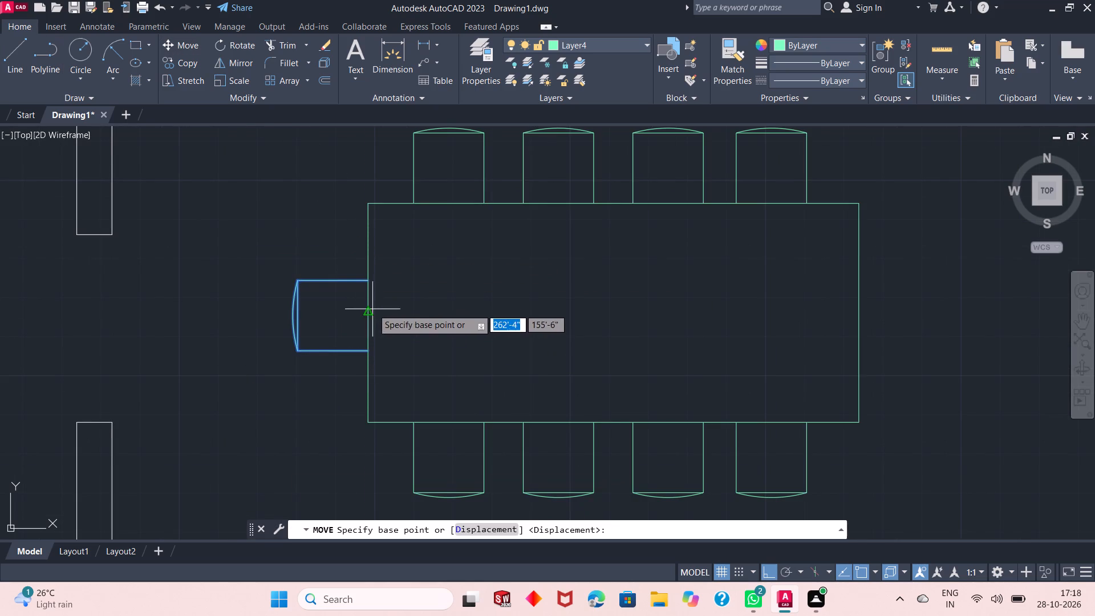
pyautogui.click(365, 316)
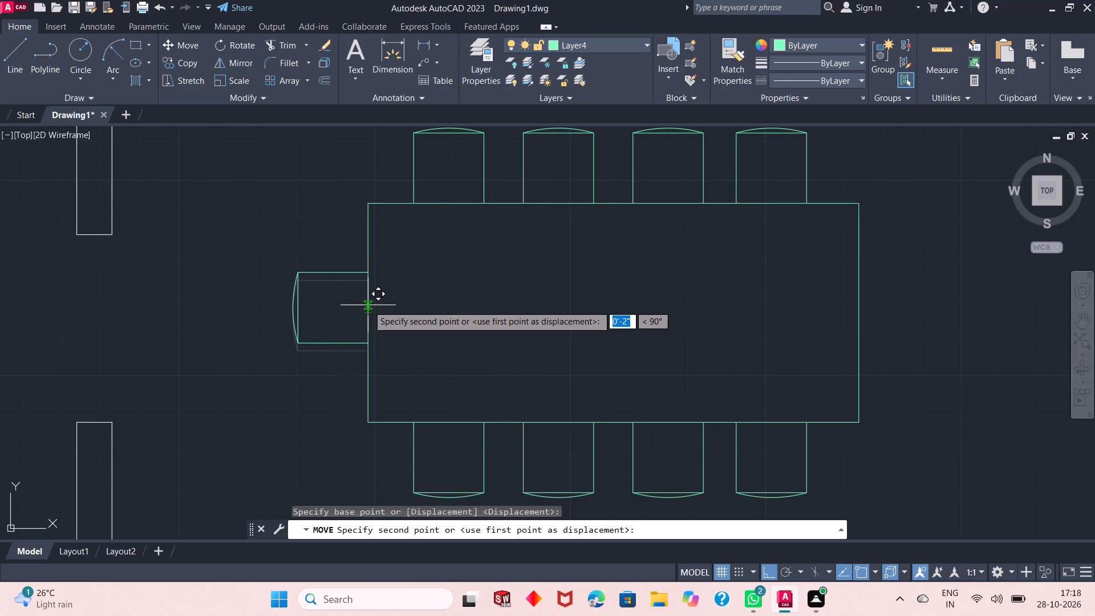
pyautogui.click(368, 305)
# Mirror the end chair across the table's vertical centreline to the east short side, keeping the source chair.
pyautogui.scroll(-1, 435, 341)
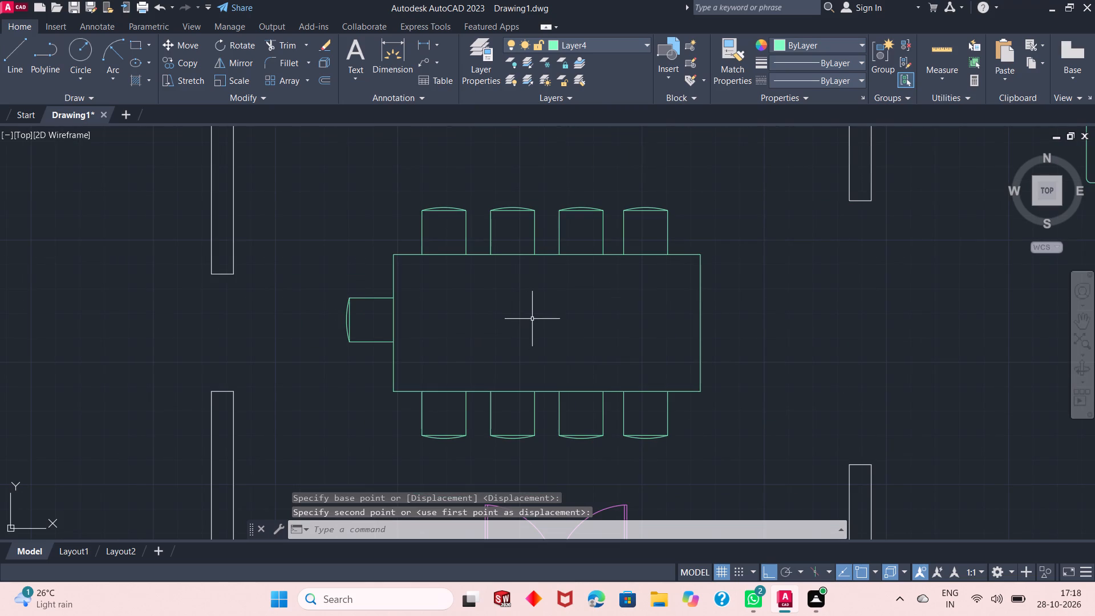
pyautogui.click(378, 279)
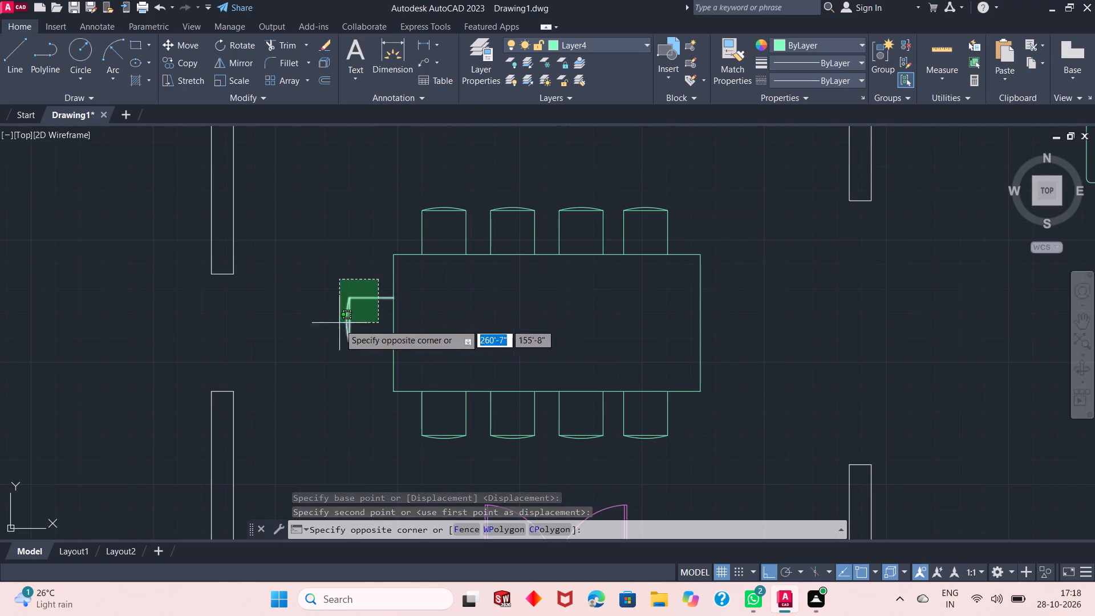
pyautogui.click(334, 356)
pyautogui.click(250, 62)
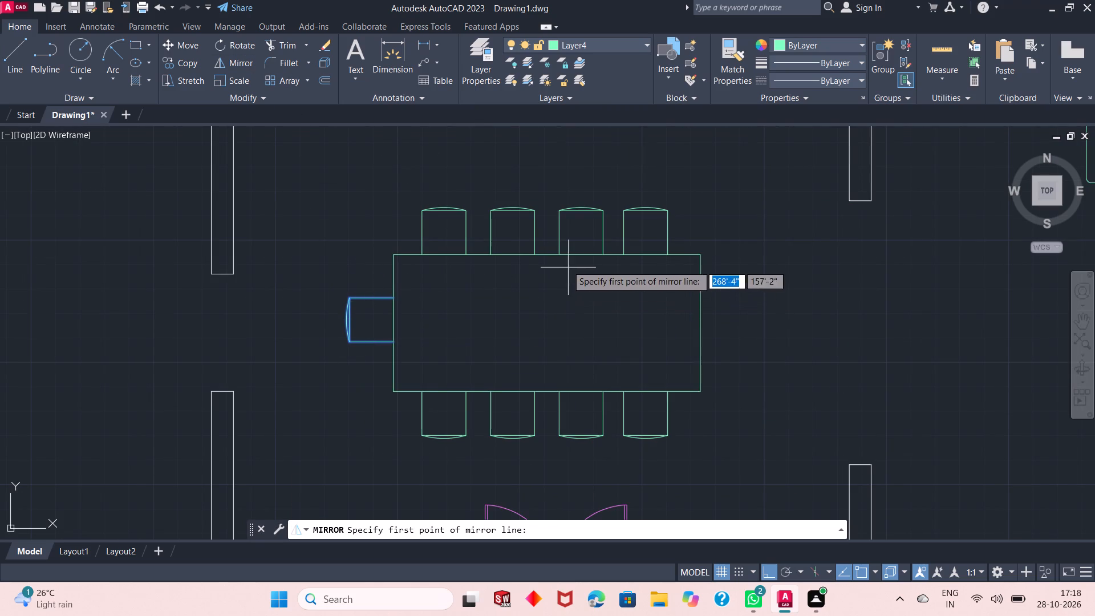
pyautogui.click(544, 256)
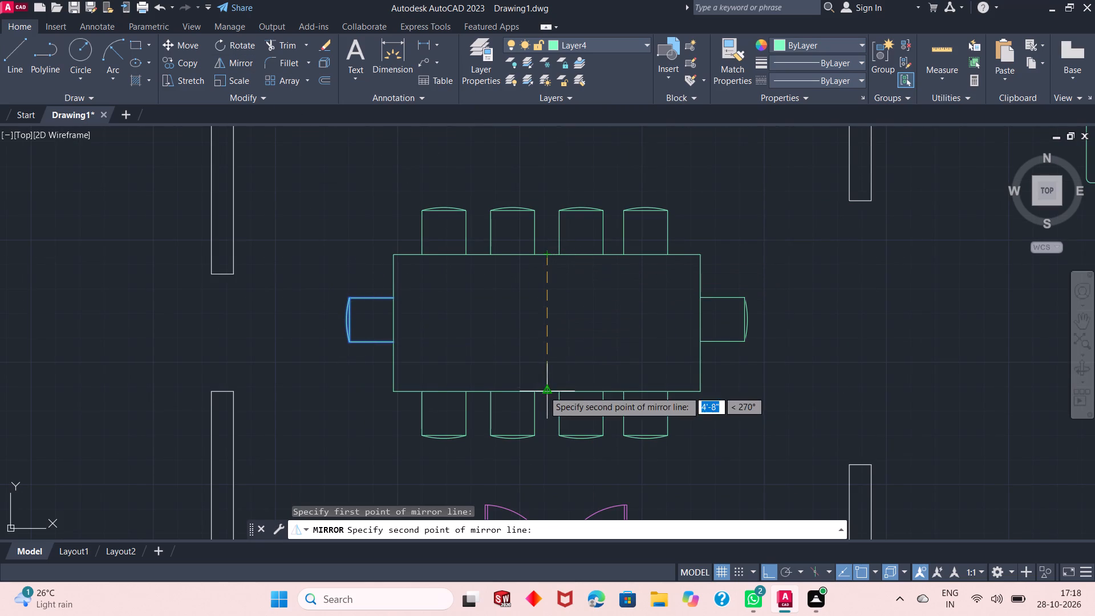
pyautogui.click(544, 391)
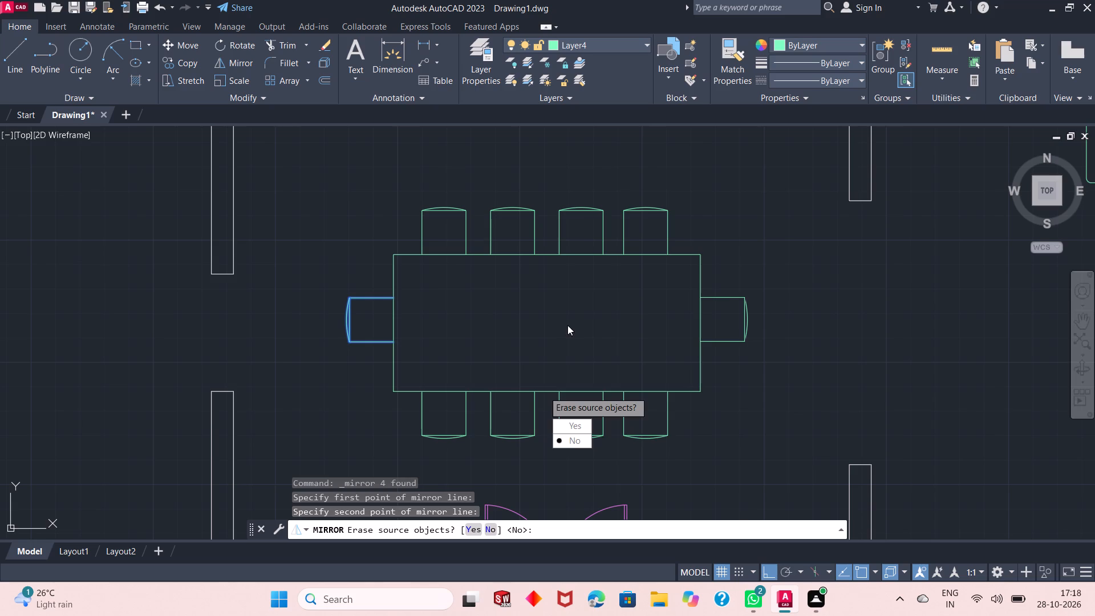
pyautogui.rightClick(567, 325)
pyautogui.click(599, 339)
# Examine the dining set with its chairs and the adjoining rooms of the floor plan.
pyautogui.scroll(-1, 510, 363)
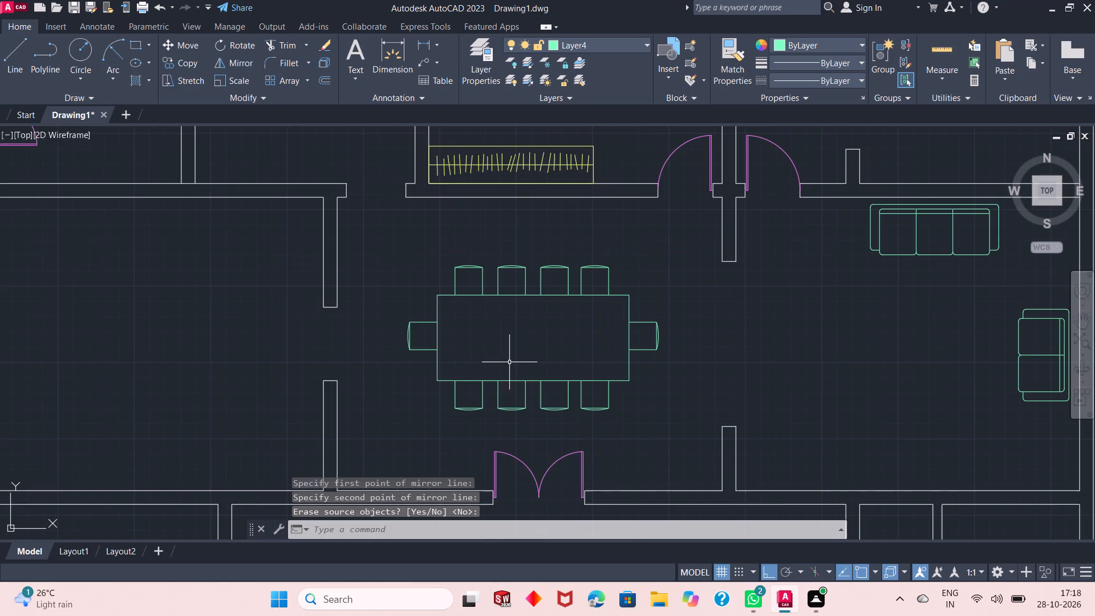
pyautogui.scroll(-1, 500, 370)
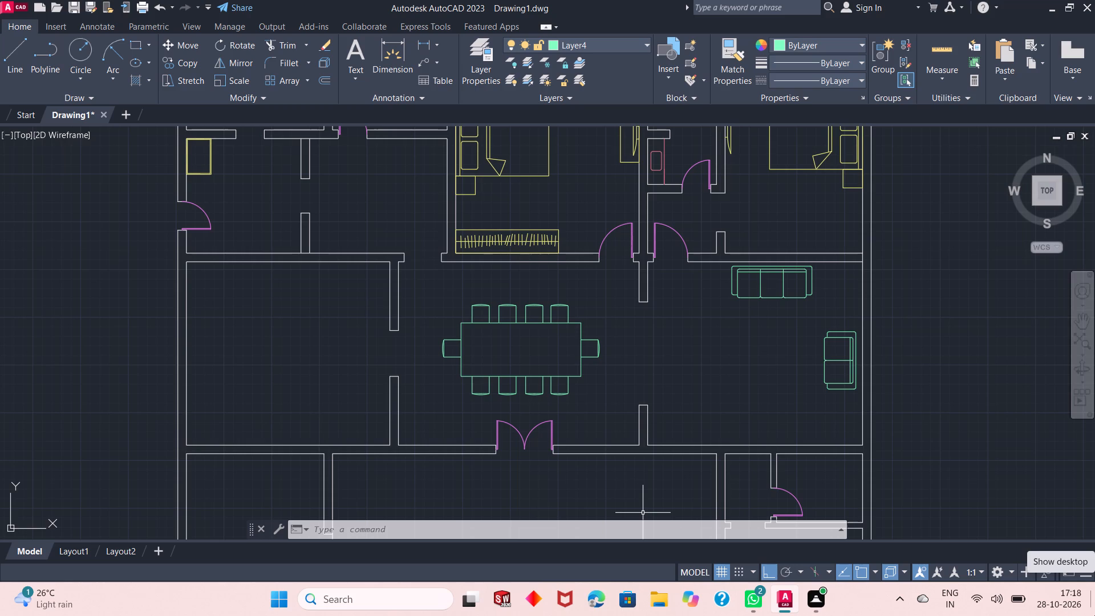
pyautogui.scroll(1, 465, 385)
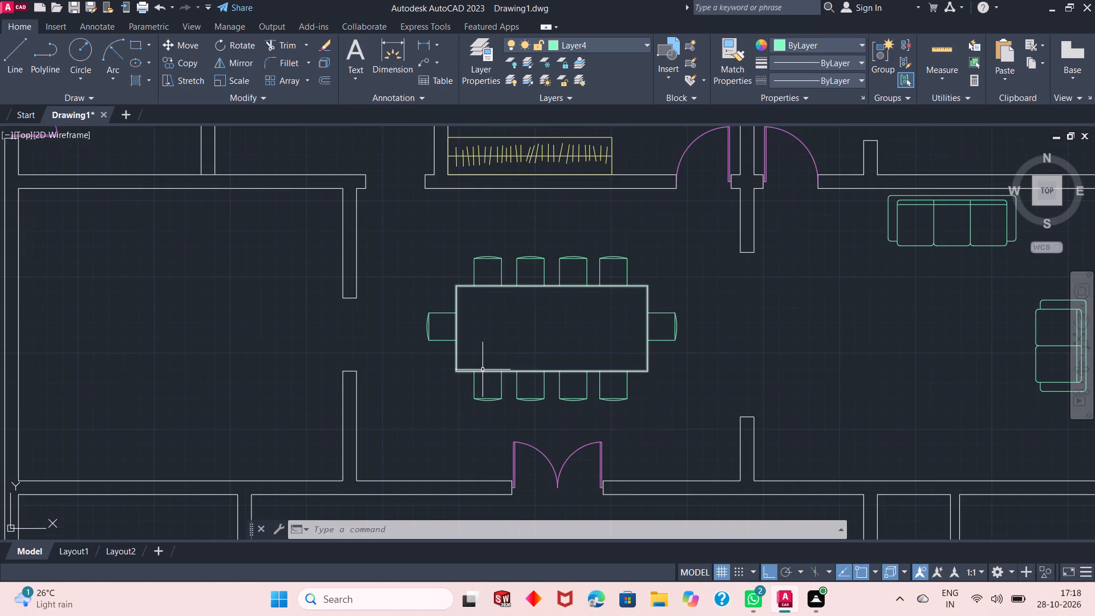
pyautogui.scroll(2, 474, 374)
pyautogui.scroll(-1, 445, 414)
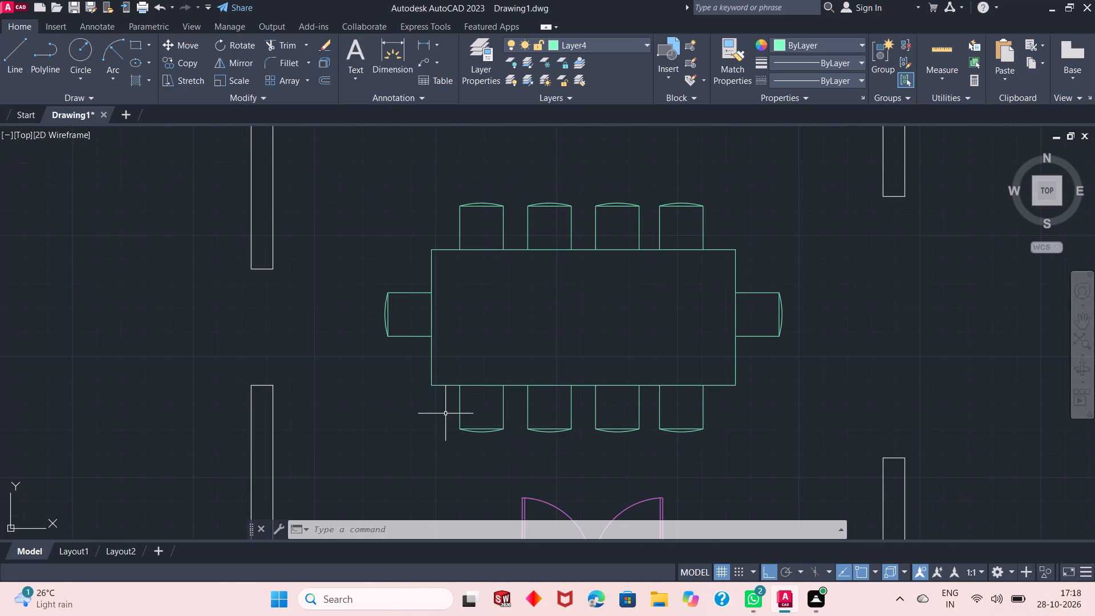
pyautogui.scroll(1, 575, 327)
pyautogui.scroll(-1, 573, 325)
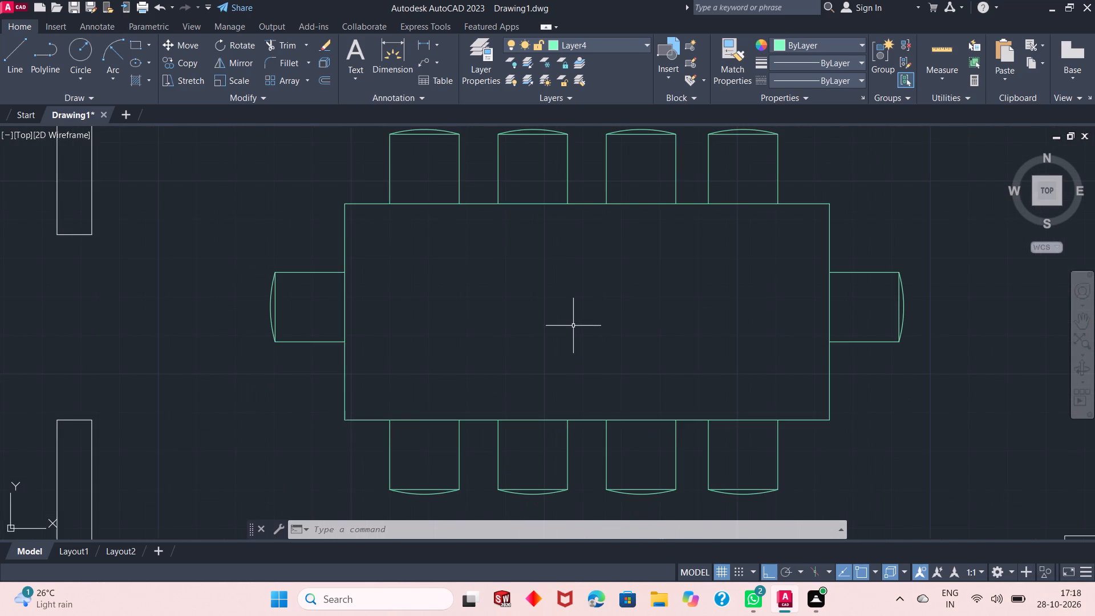
pyautogui.scroll(-2, 573, 325)
pyautogui.scroll(1, 300, 325)
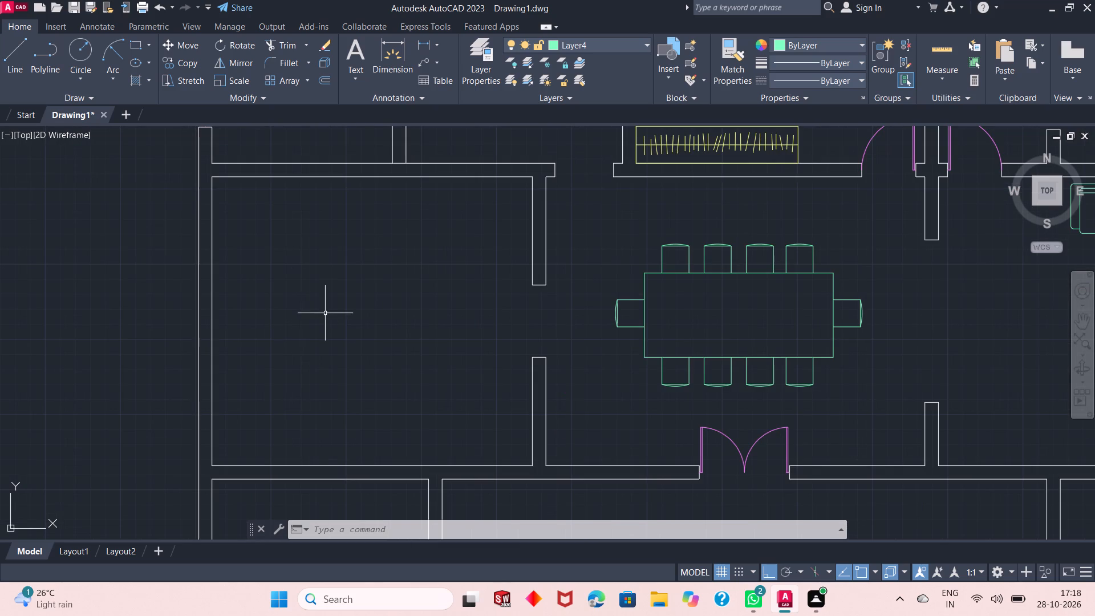
pyautogui.scroll(-1, 316, 325)
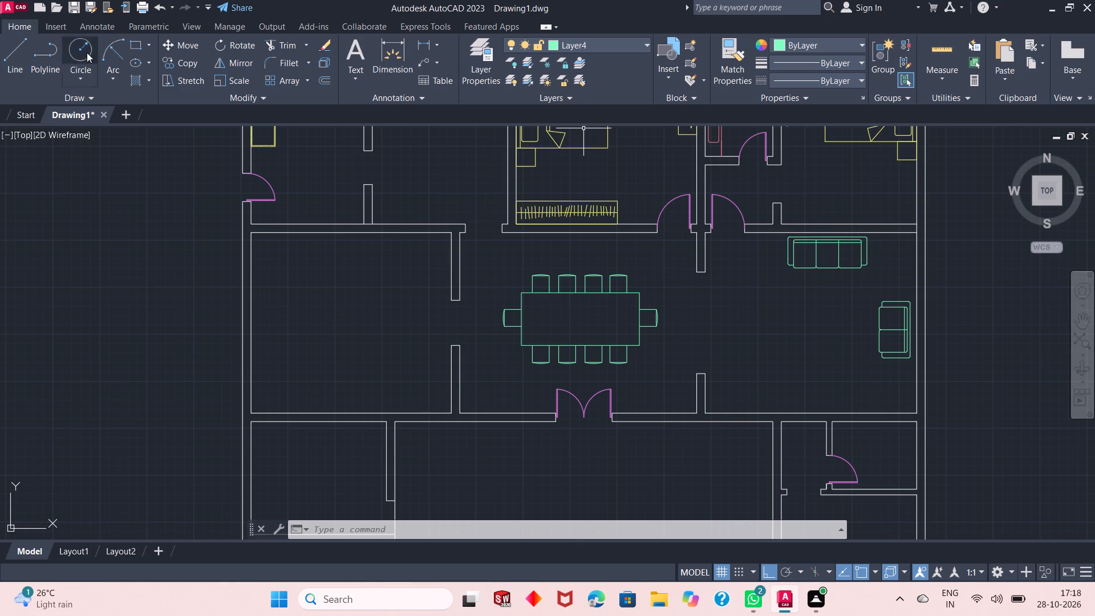
# Draw a four-segment counter outline in the west room with Line, from the north wall, parallel to the west wall and east along the south side.
pyautogui.click(19, 60)
pyautogui.scroll(1, 353, 336)
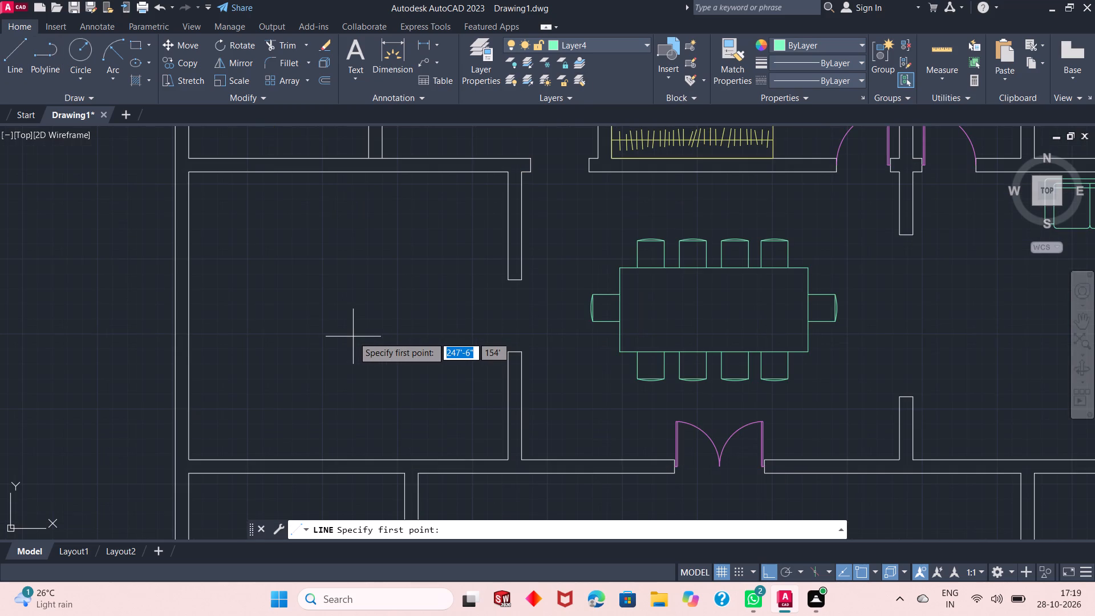
pyautogui.click(373, 176)
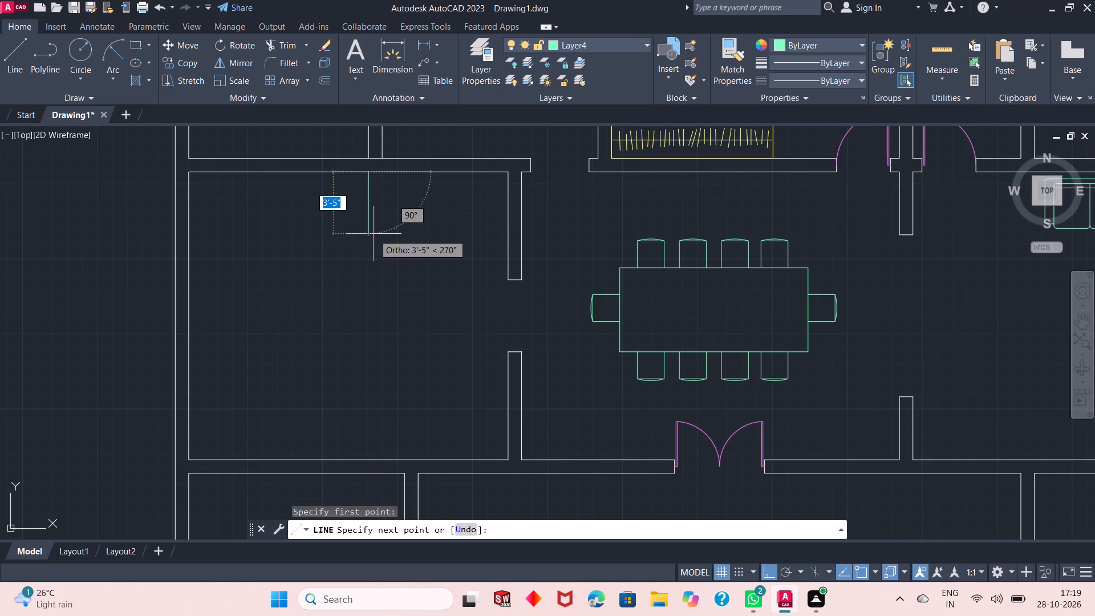
pyautogui.click(375, 202)
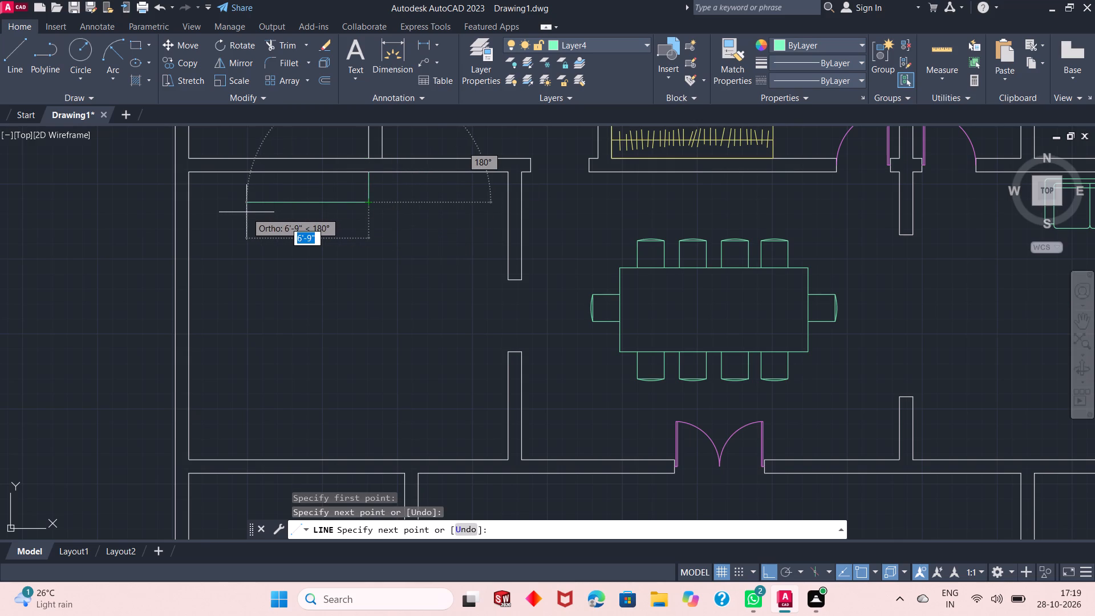
pyautogui.click(240, 210)
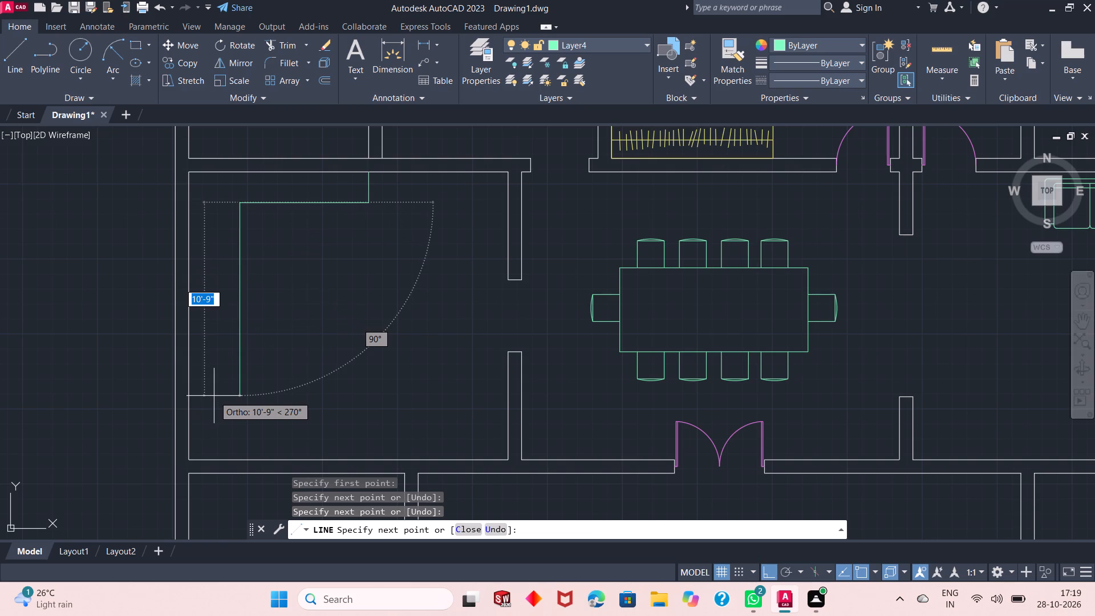
pyautogui.click(238, 411)
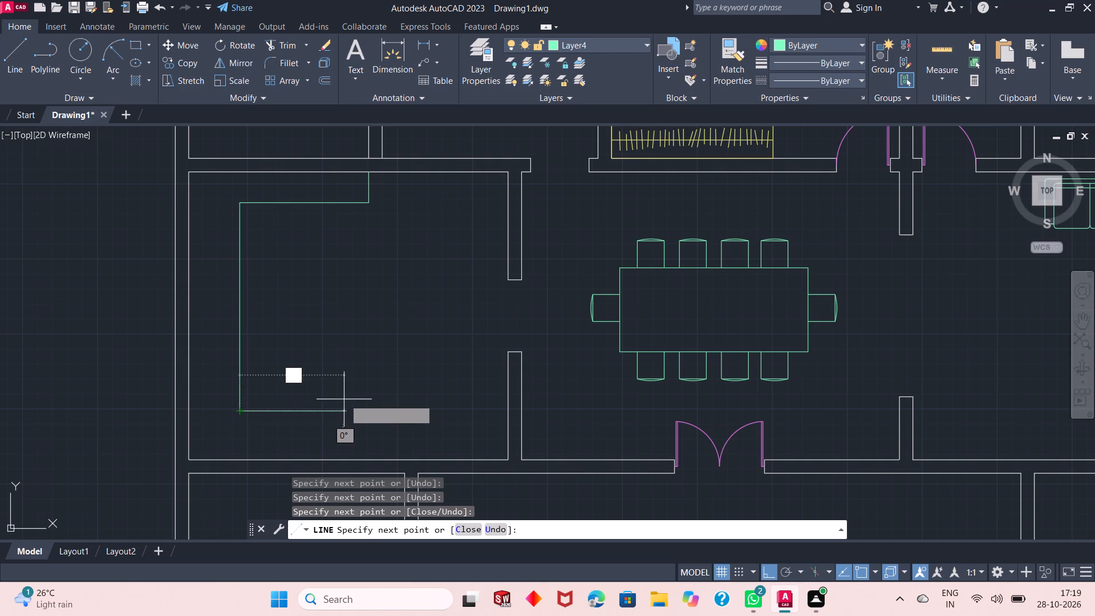
pyautogui.click(430, 400)
pyautogui.rightClick(432, 369)
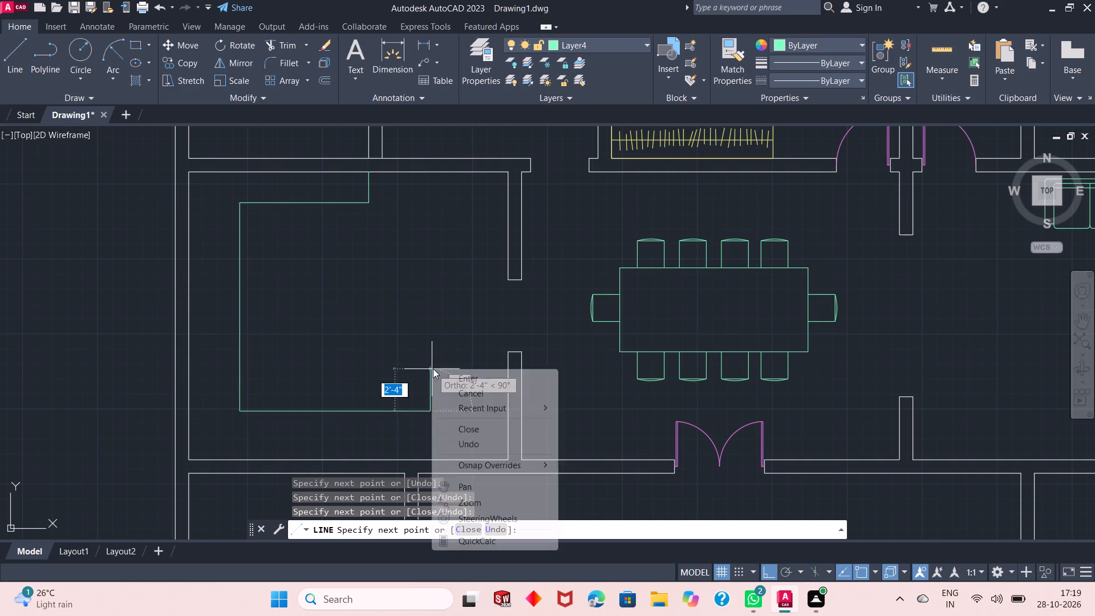
pyautogui.click(445, 376)
# Draw a rectangle about 4'-4" by 3'-7" in the room's southeast corner, between the east wall and the counter line's end.
pyautogui.click(131, 48)
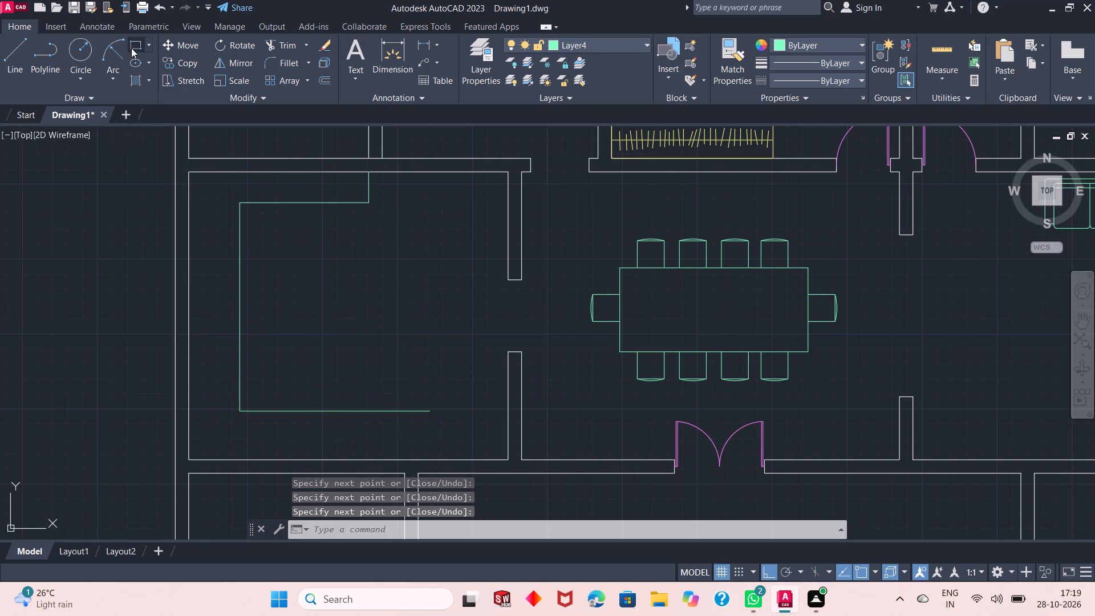
pyautogui.click(506, 396)
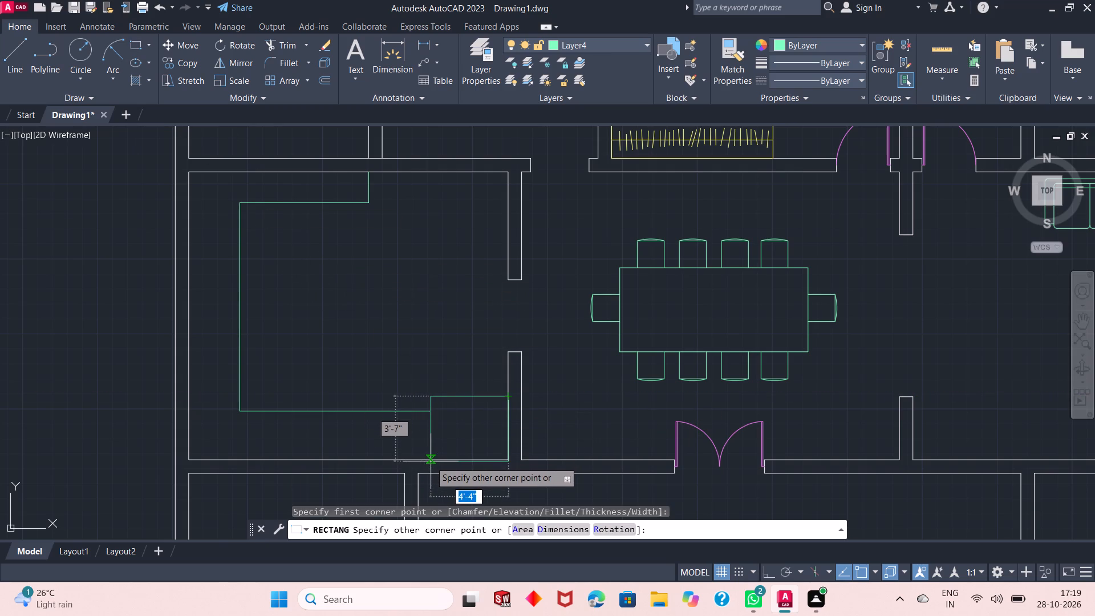
pyautogui.click(429, 462)
# Trim the short end of the south counter line that crosses the corner rectangle's west edge.
pyautogui.scroll(2, 450, 406)
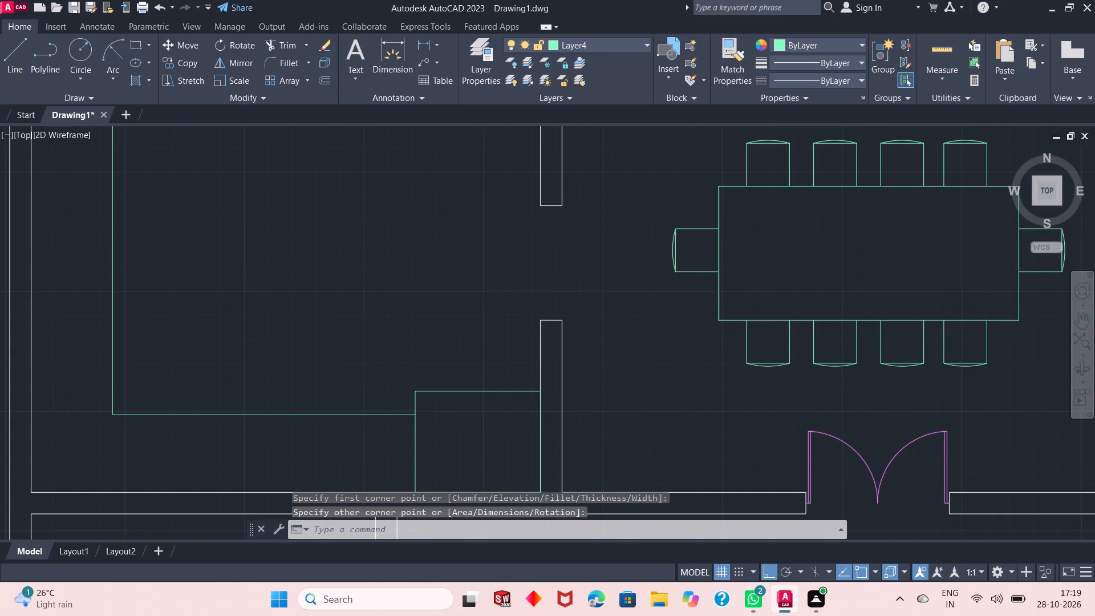
pyautogui.scroll(1, 408, 423)
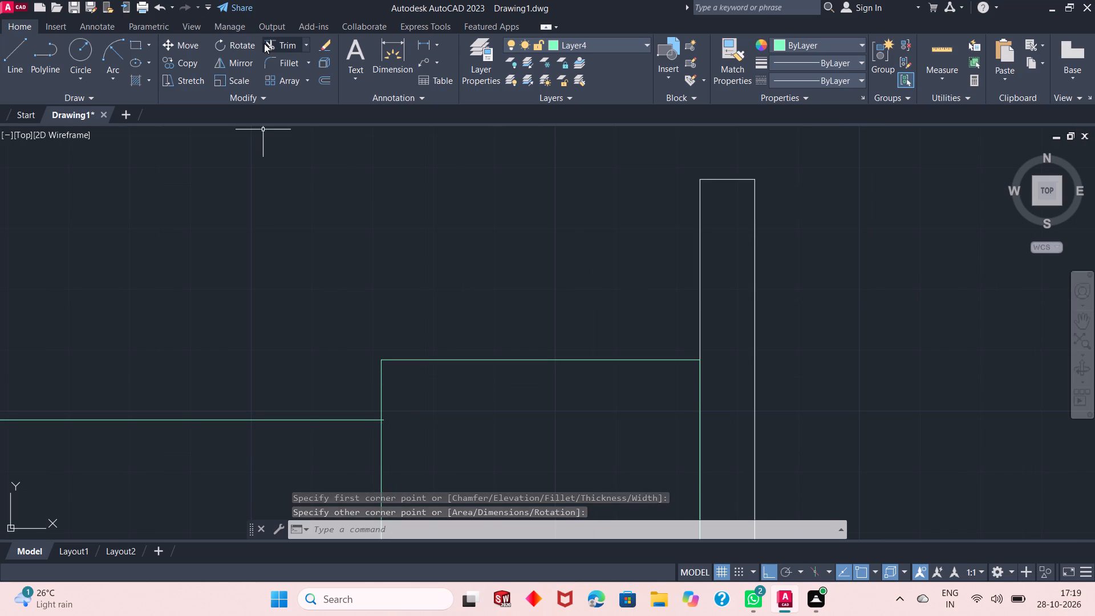
pyautogui.click(264, 43)
pyautogui.scroll(2, 284, 386)
pyautogui.click(533, 474)
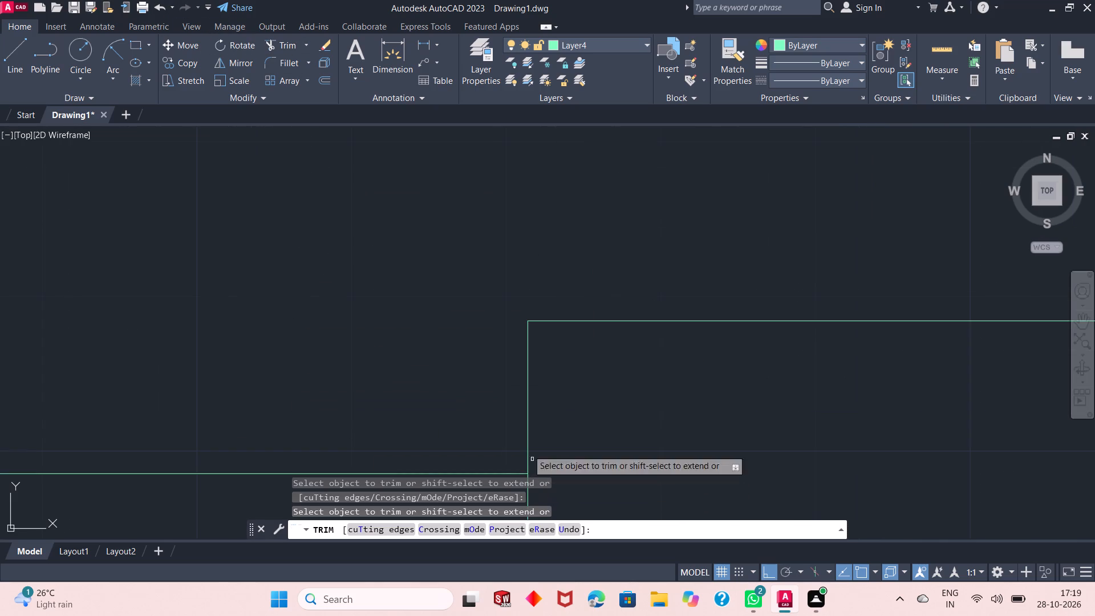
pyautogui.rightClick(354, 273)
pyautogui.click(356, 274)
pyautogui.click(367, 281)
# Offset the southeast corner rectangle 1" inward.
pyautogui.scroll(-4, 323, 284)
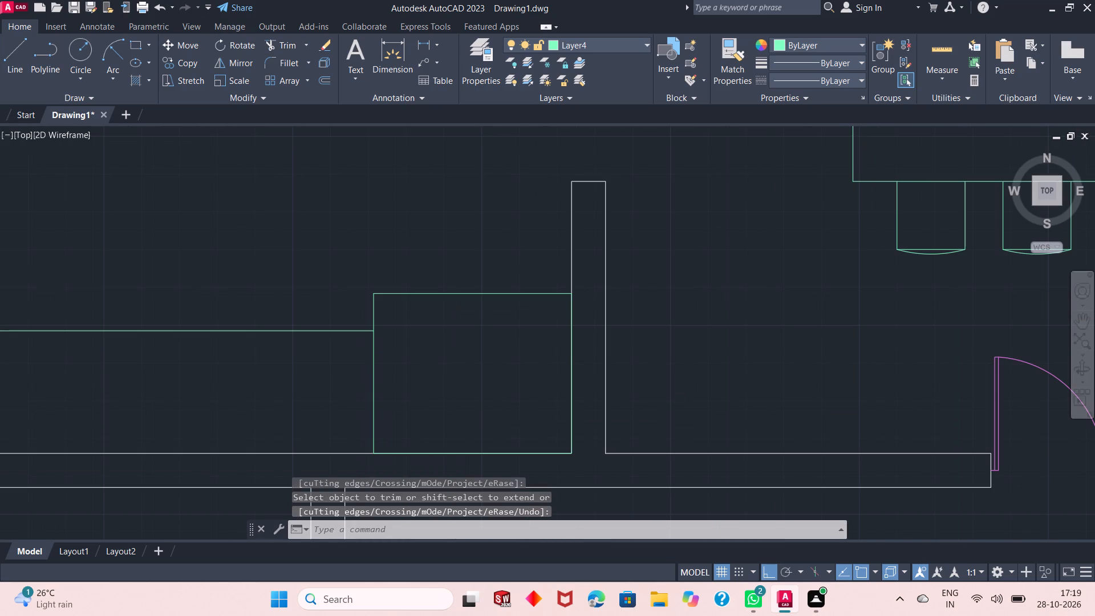
pyautogui.click(323, 80)
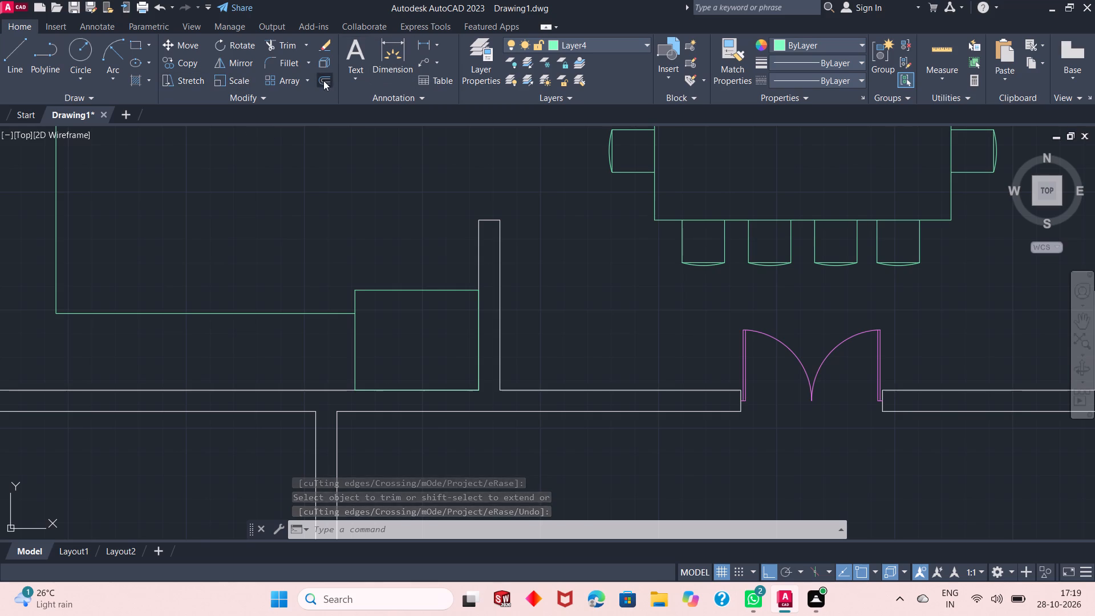
pyautogui.rightClick(297, 160)
pyautogui.click(307, 164)
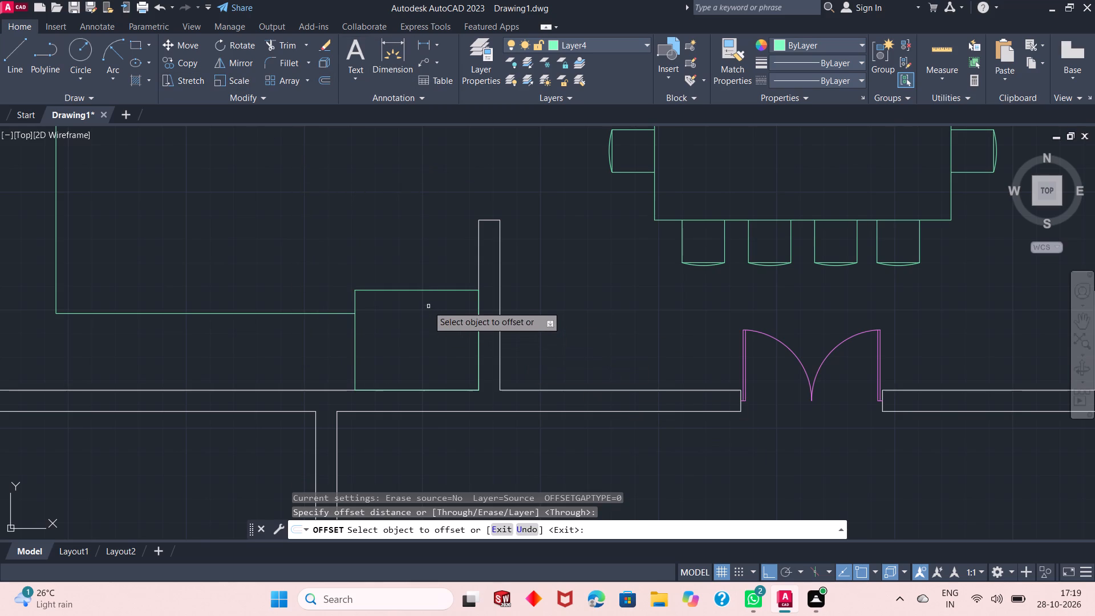
pyautogui.click(421, 289)
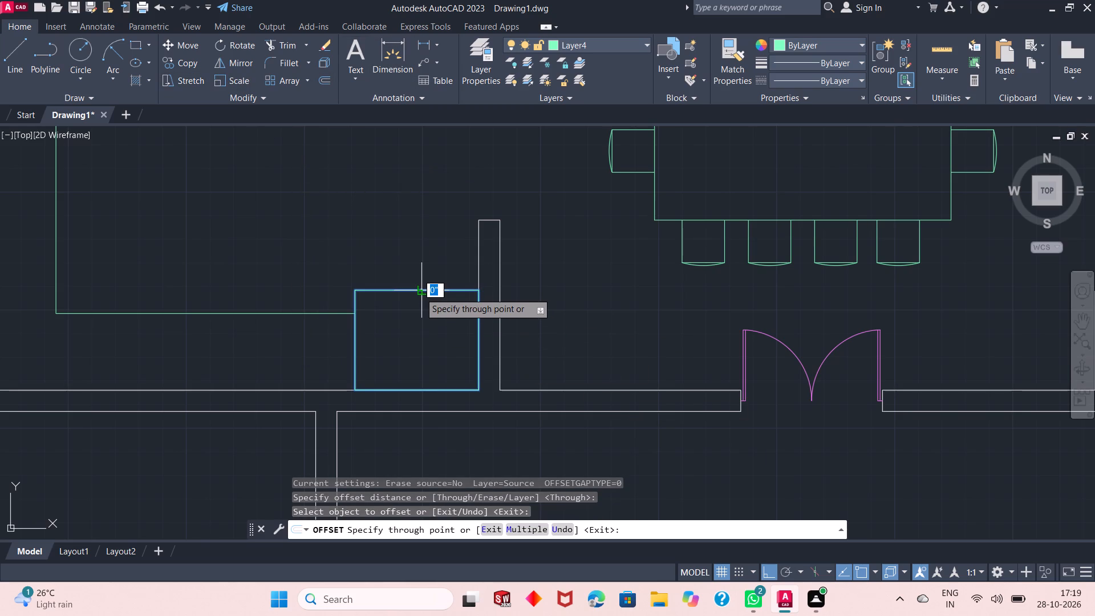
pyautogui.write('1"')
pyautogui.press('Return')
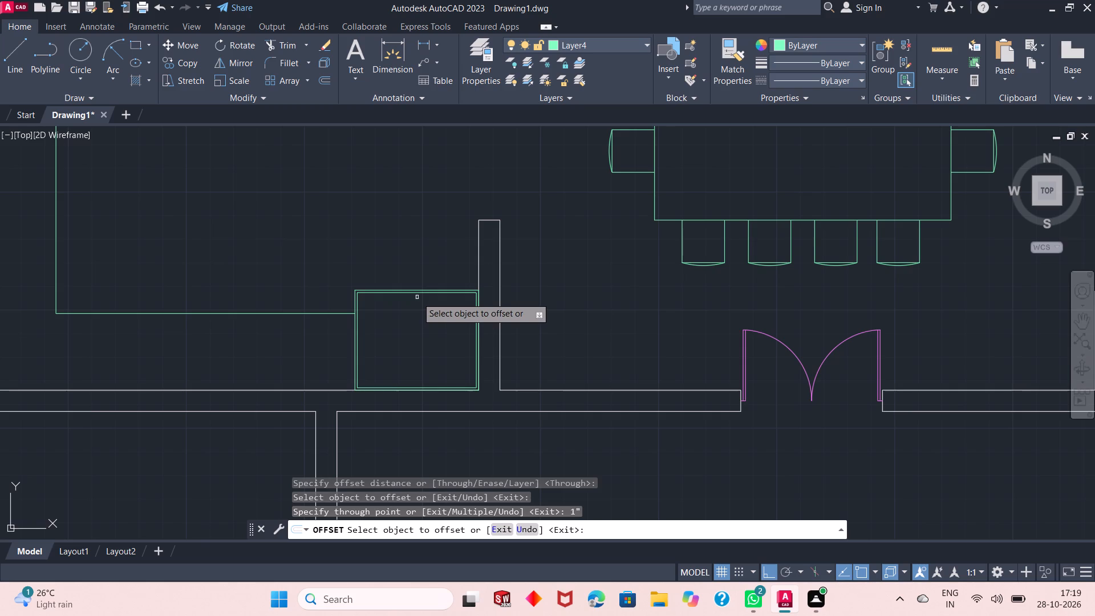
pyautogui.rightClick(202, 110)
pyautogui.rightClick(180, 183)
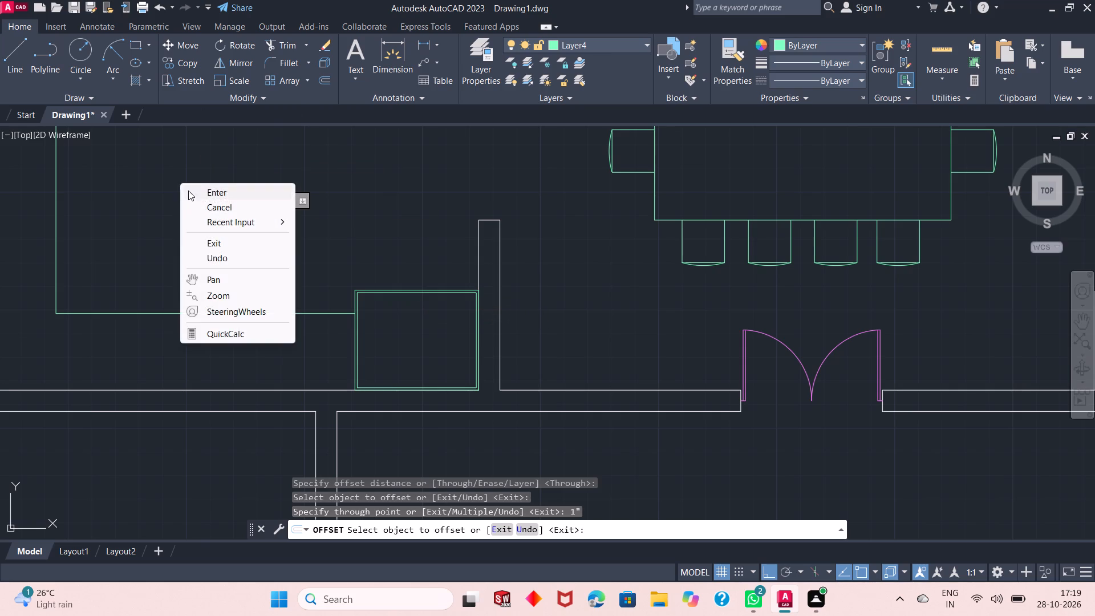
pyautogui.click(188, 191)
# Draw a tall rectangle between the west wall and the counter line, around the middle of the room's west side.
pyautogui.scroll(-2, 229, 317)
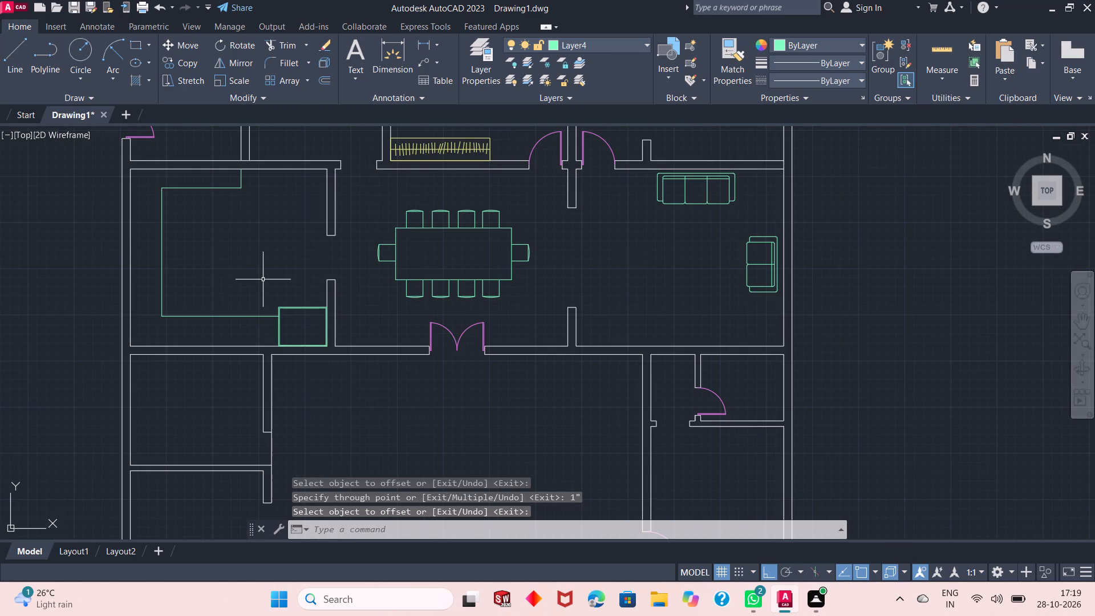
pyautogui.scroll(2, 79, 233)
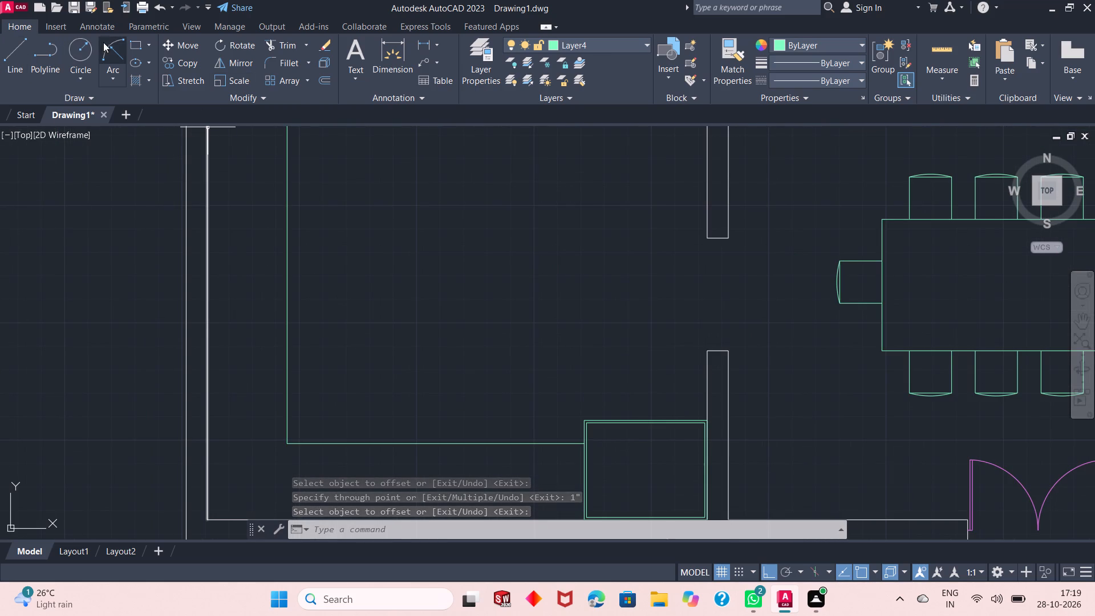
pyautogui.click(134, 47)
pyautogui.scroll(1, 249, 268)
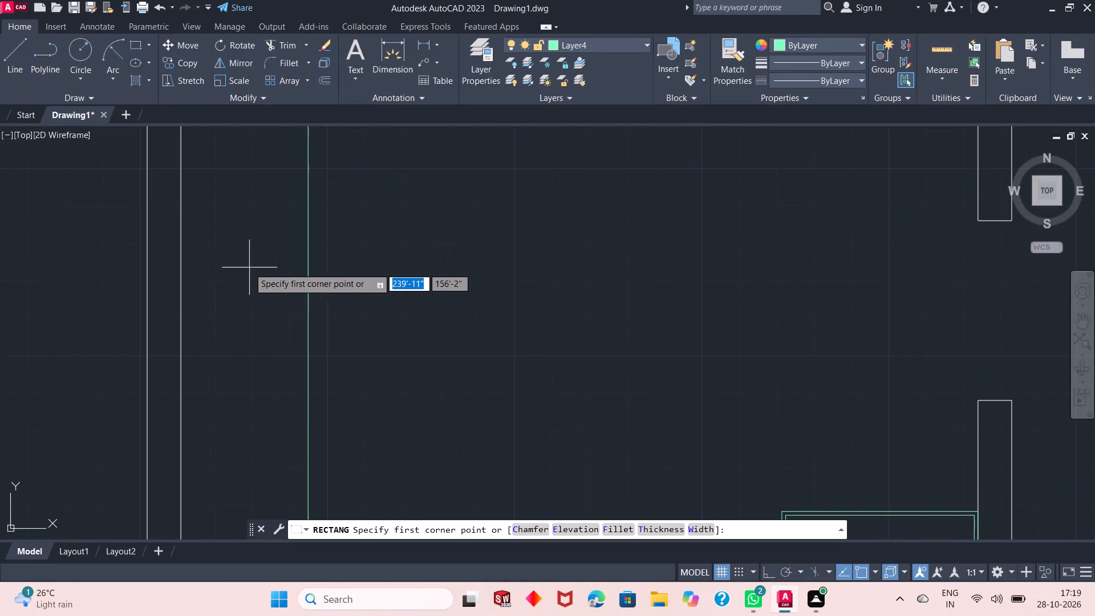
pyautogui.scroll(-3, 240, 253)
pyautogui.scroll(1, 229, 224)
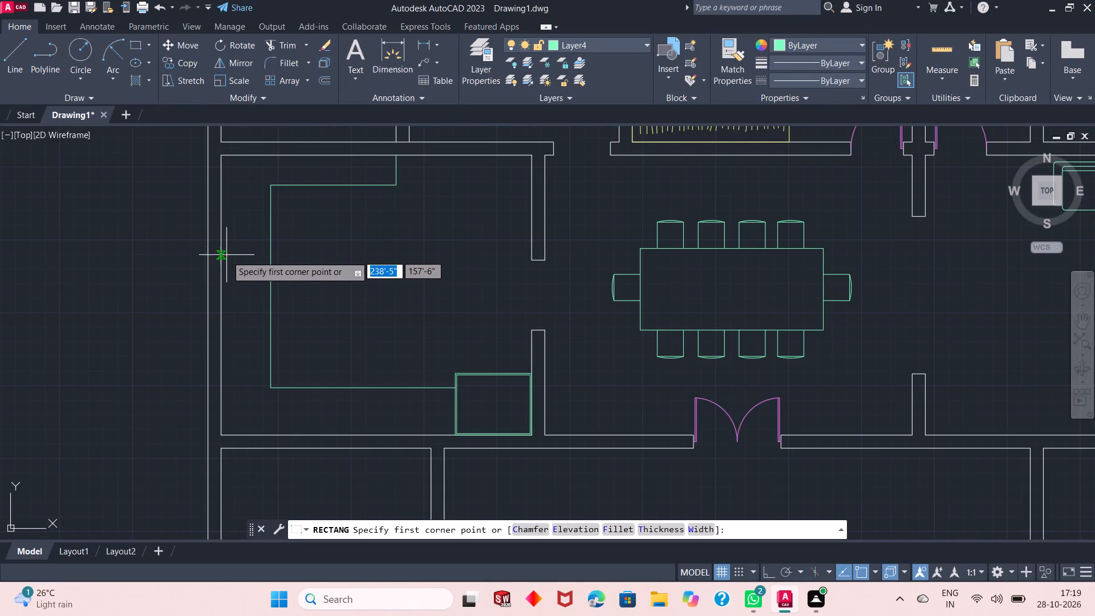
pyautogui.scroll(1, 226, 259)
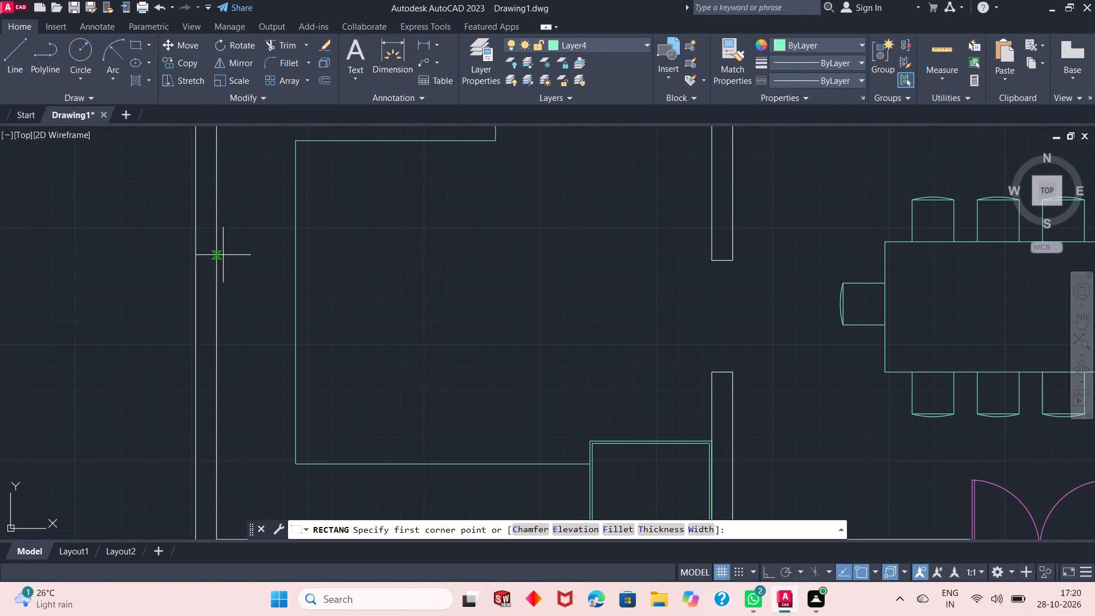
pyautogui.scroll(1, 221, 248)
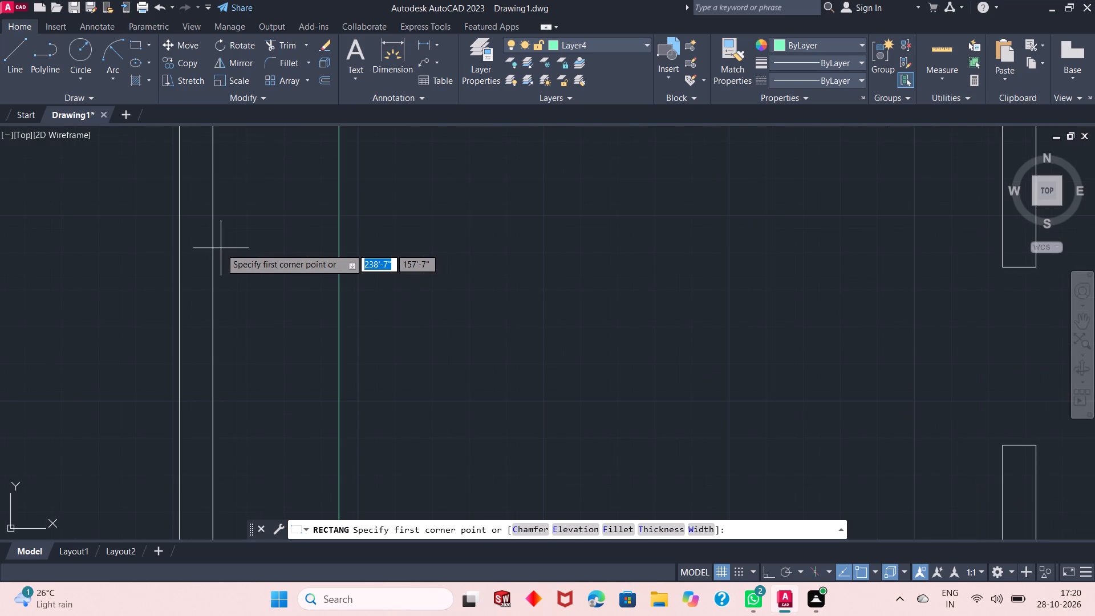
pyautogui.click(220, 248)
pyautogui.click(327, 441)
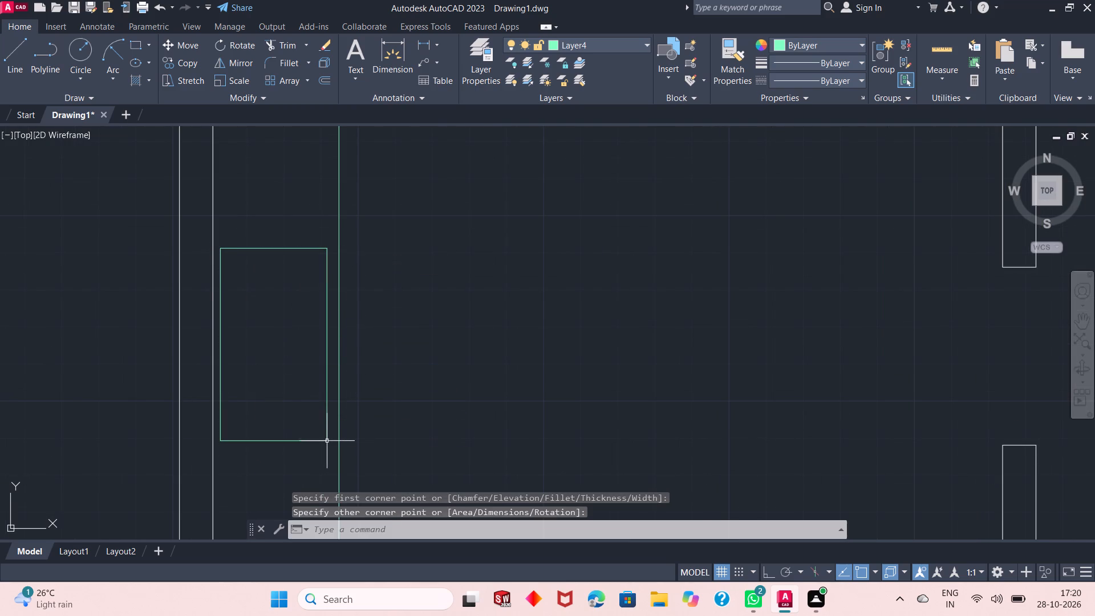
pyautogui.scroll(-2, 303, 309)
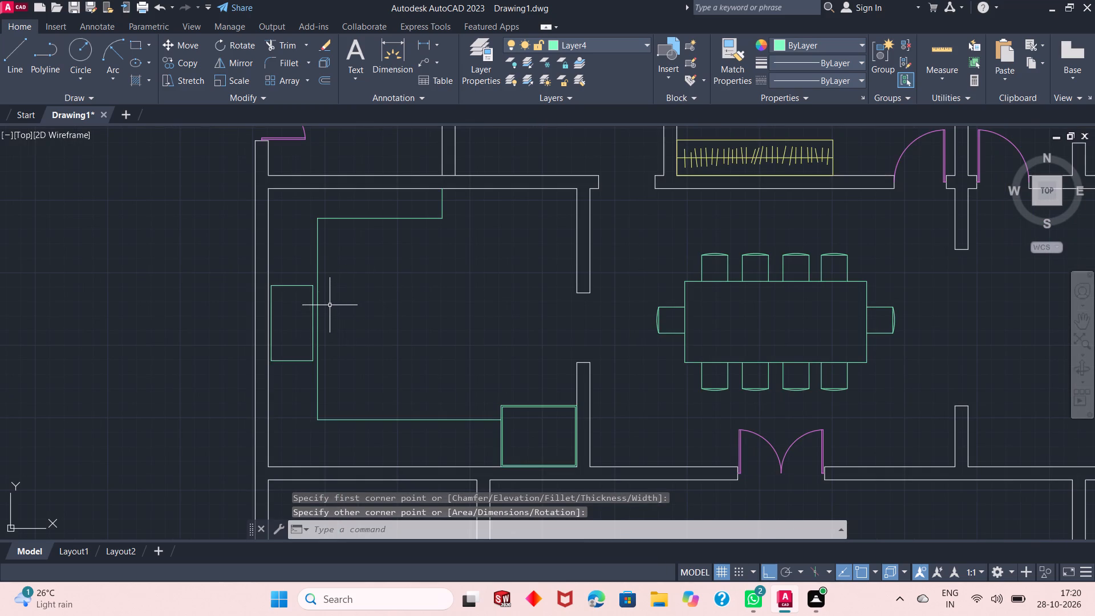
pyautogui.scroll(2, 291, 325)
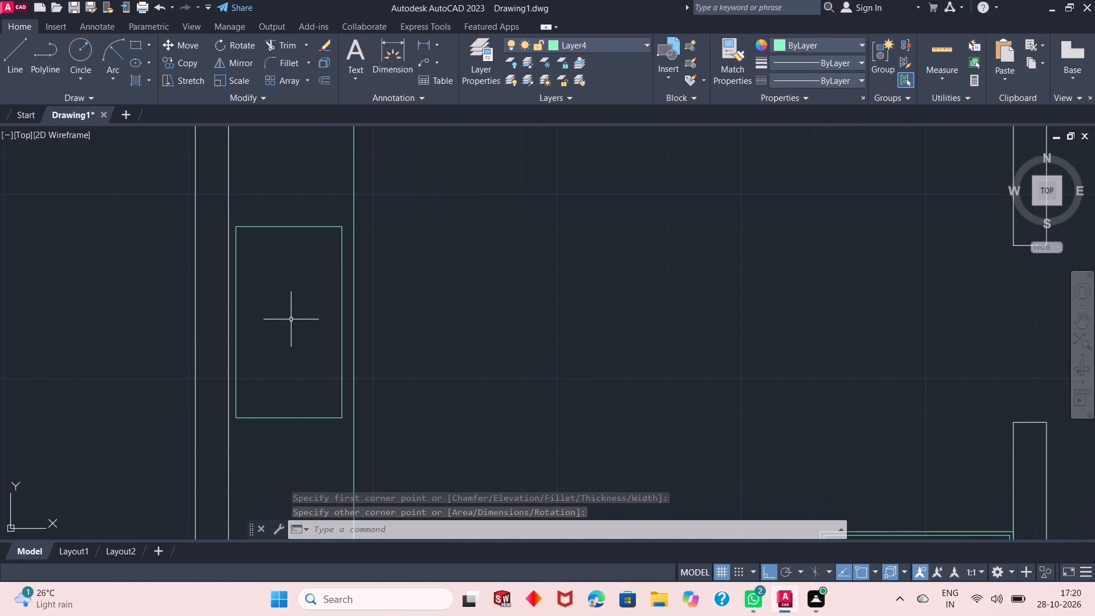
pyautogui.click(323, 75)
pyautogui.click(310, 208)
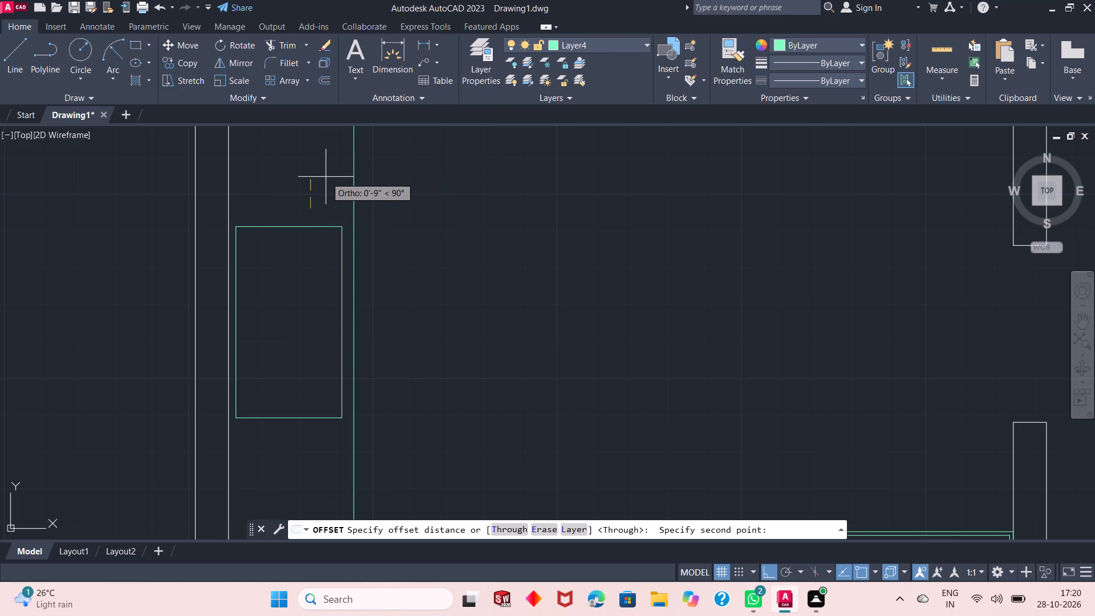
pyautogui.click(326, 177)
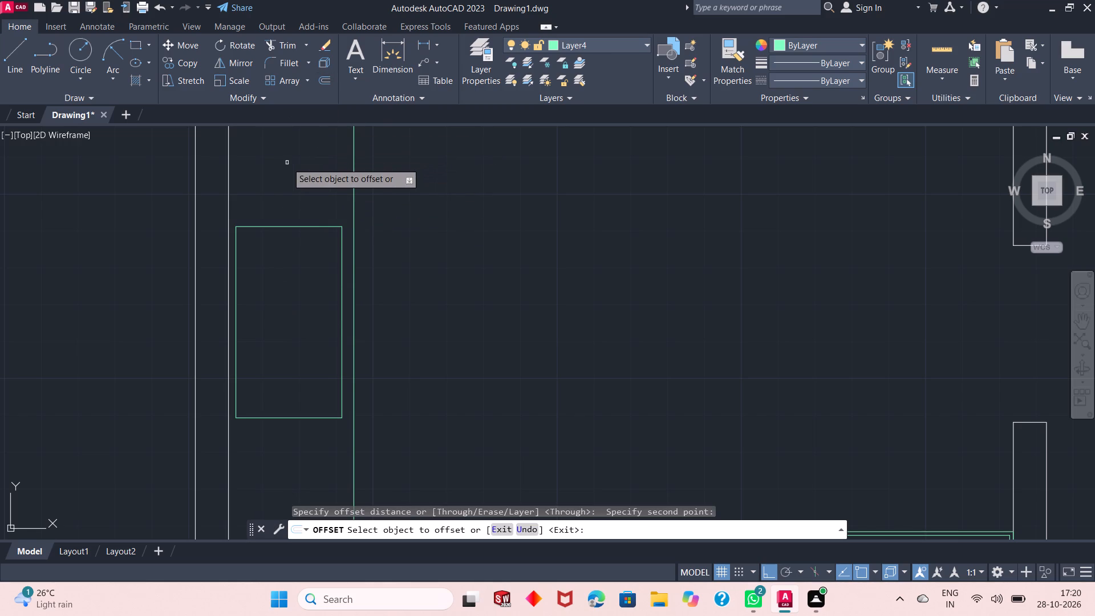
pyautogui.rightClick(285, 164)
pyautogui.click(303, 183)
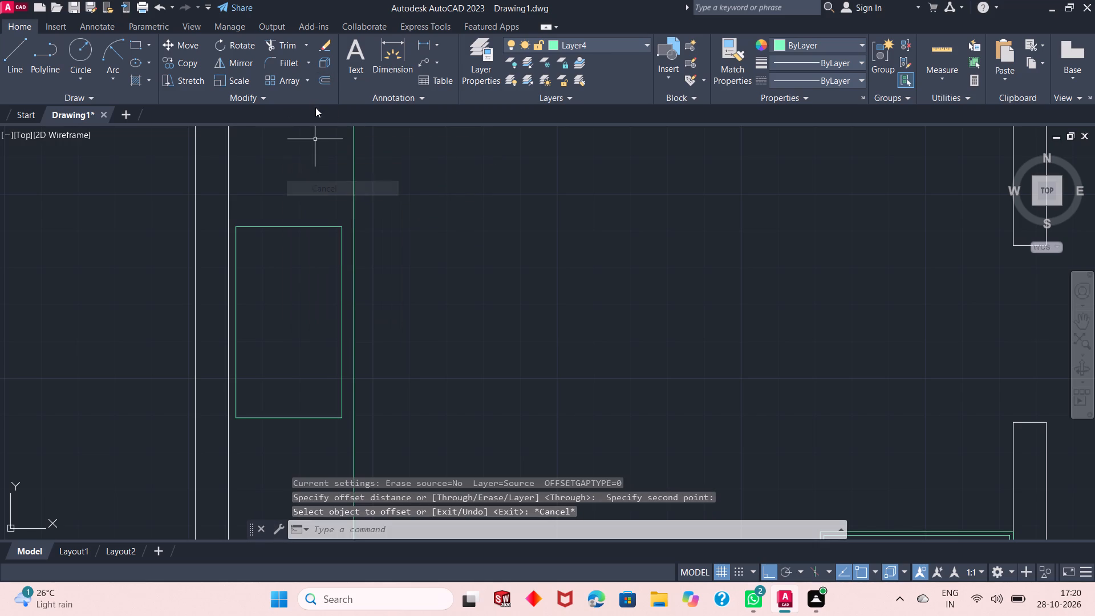
# Offset the tall rectangle beside the west wall 1" inward.
pyautogui.click(322, 87)
pyautogui.rightClick(299, 145)
pyautogui.click(309, 155)
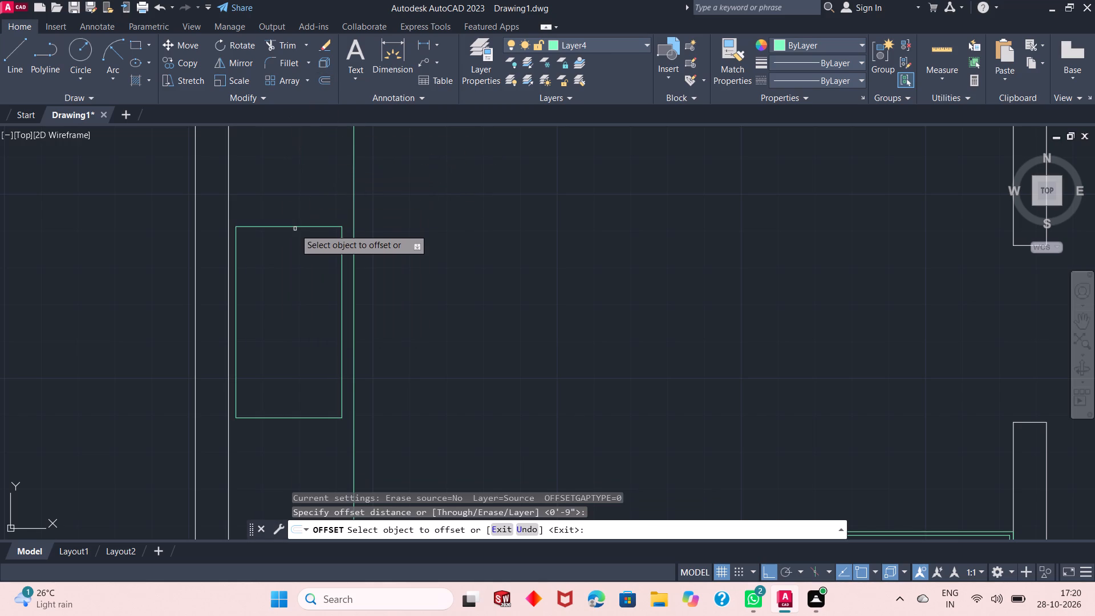
pyautogui.click(295, 229)
pyautogui.click(299, 226)
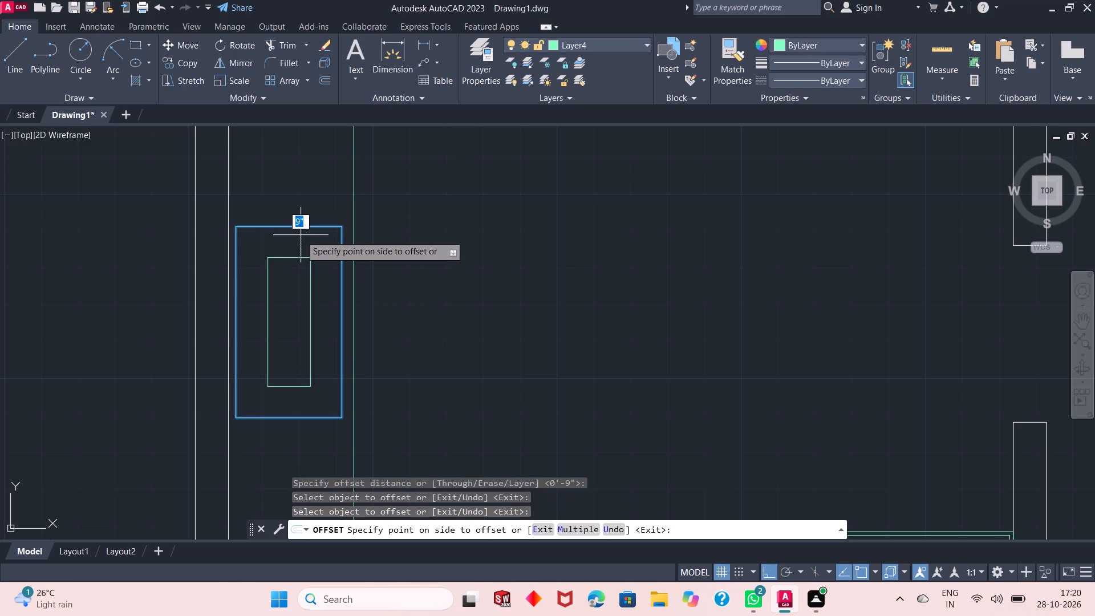
pyautogui.write('1"')
pyautogui.press('Return')
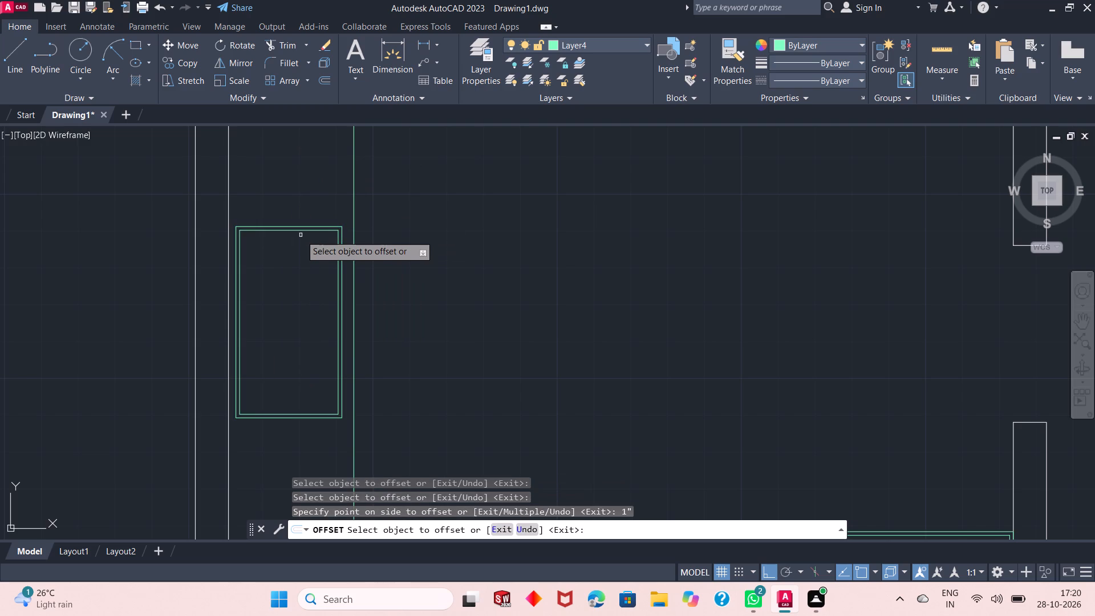
pyautogui.rightClick(158, 218)
pyautogui.click(164, 222)
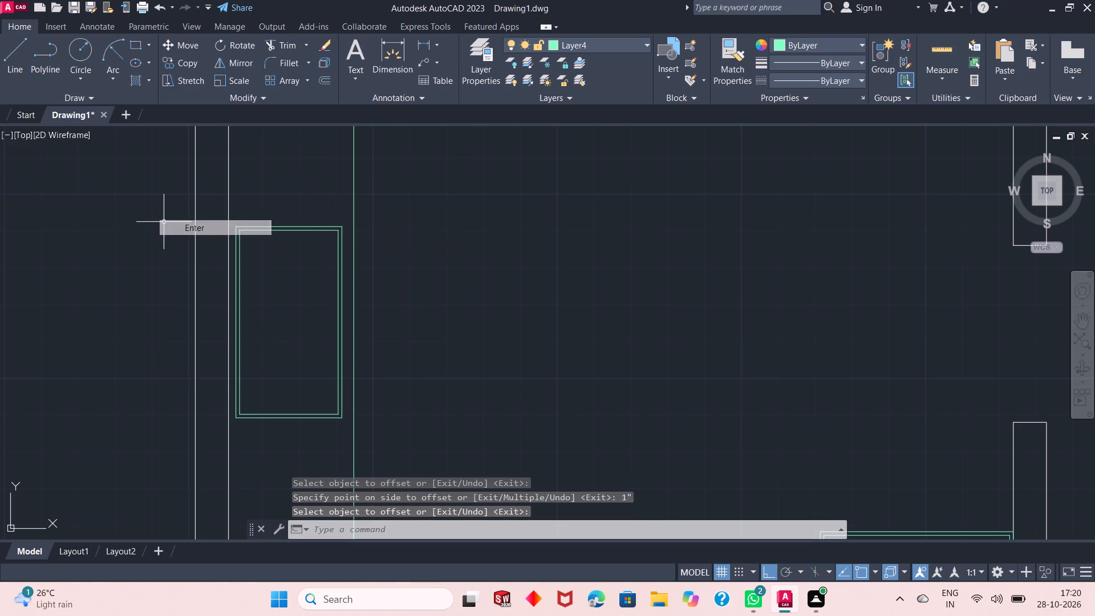
# Draw a rectangle about 1'-11" by 1'-3" inside the north end of the double-outlined fixture beside the west wall.
pyautogui.click(139, 46)
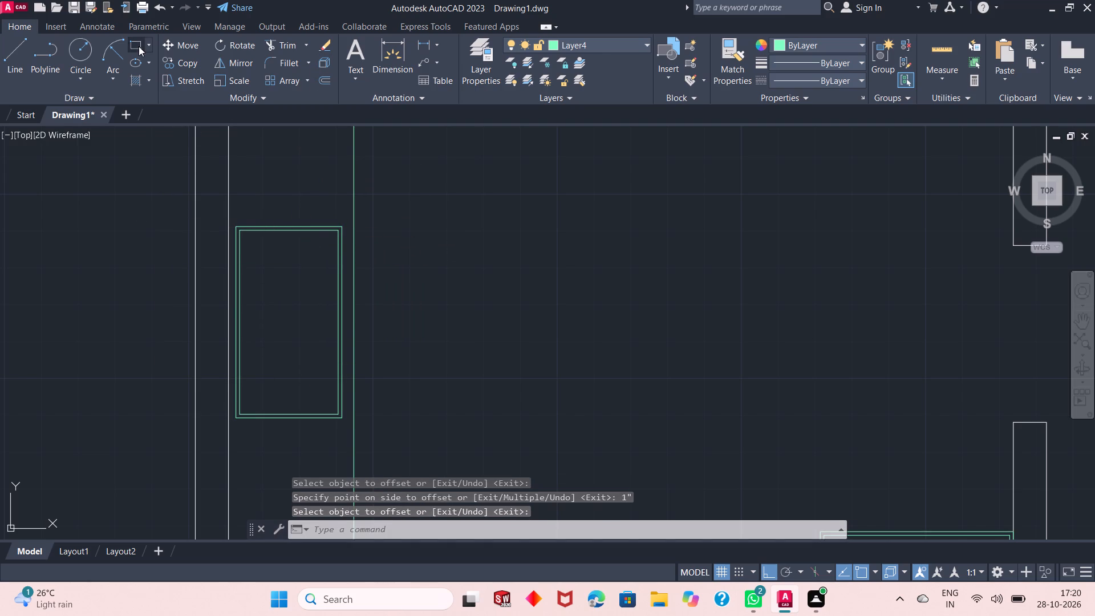
pyautogui.scroll(1, 247, 247)
pyautogui.click(246, 238)
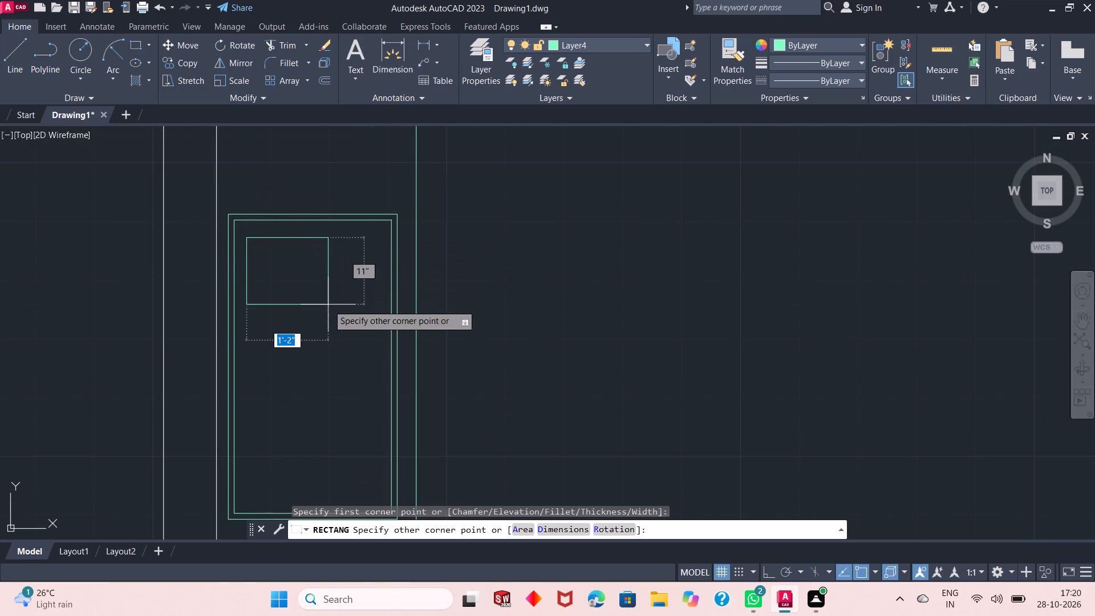
pyautogui.click(379, 328)
pyautogui.scroll(-1, 315, 192)
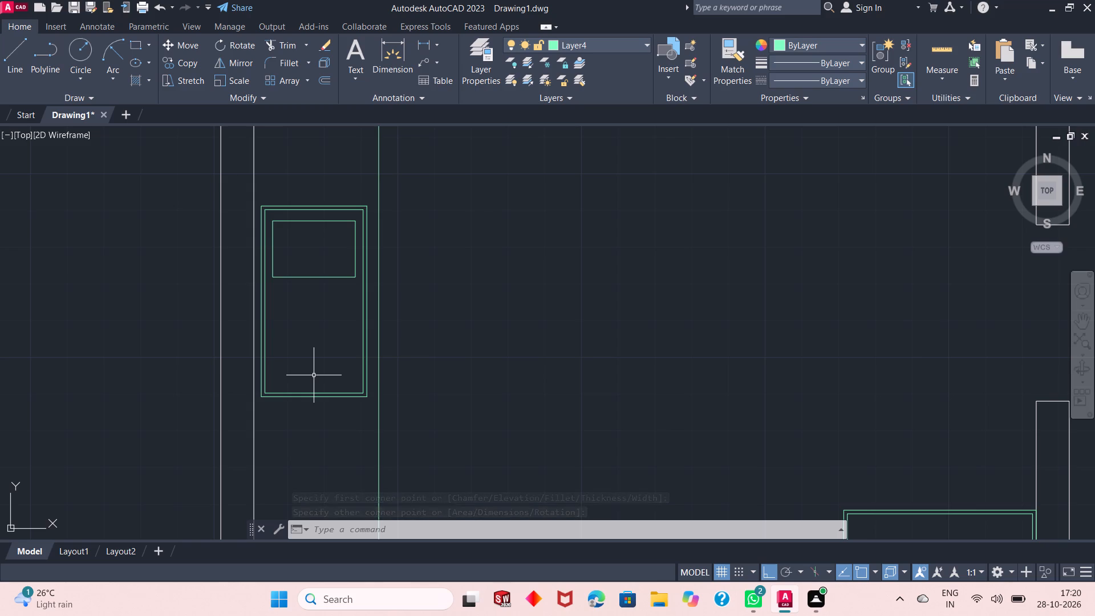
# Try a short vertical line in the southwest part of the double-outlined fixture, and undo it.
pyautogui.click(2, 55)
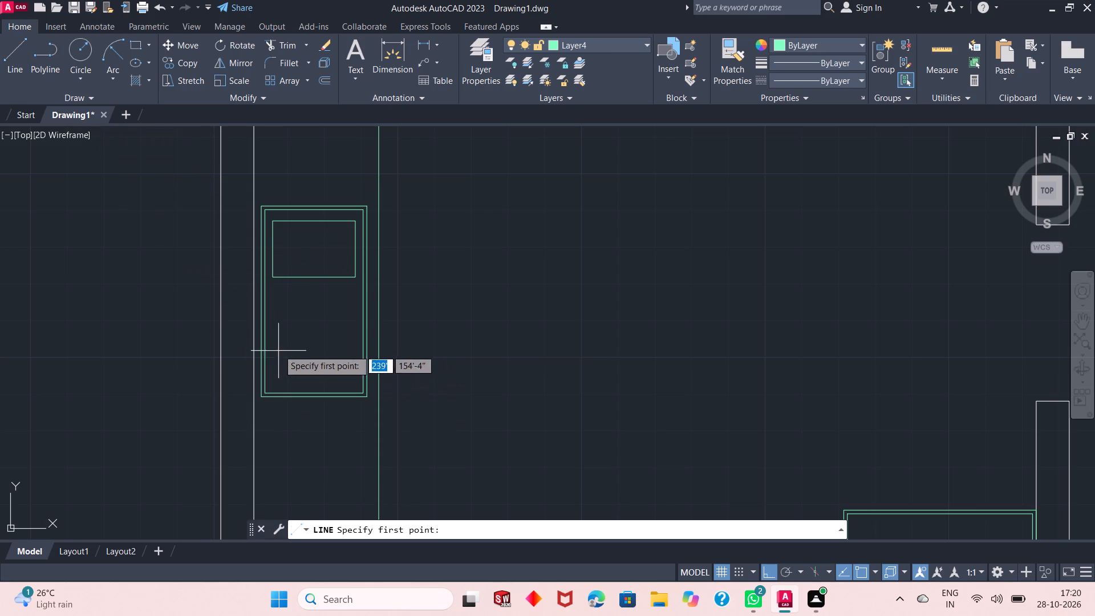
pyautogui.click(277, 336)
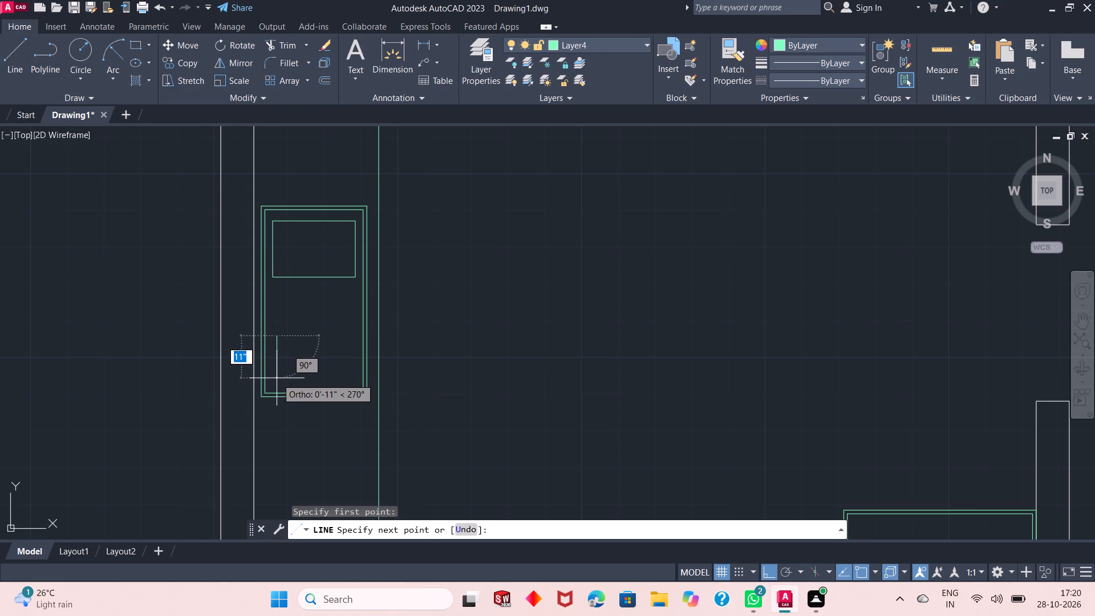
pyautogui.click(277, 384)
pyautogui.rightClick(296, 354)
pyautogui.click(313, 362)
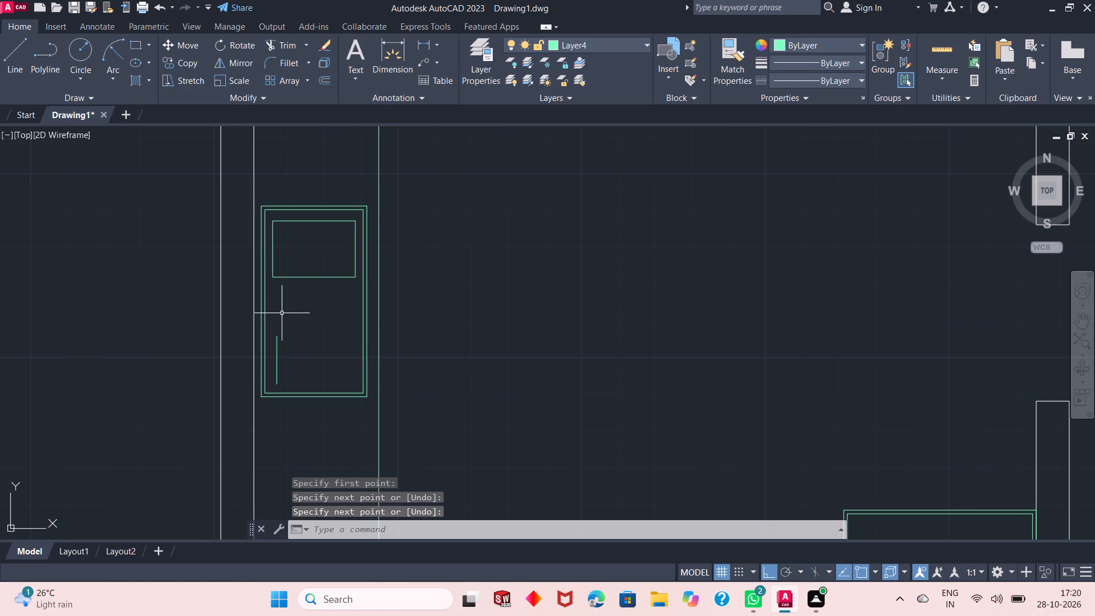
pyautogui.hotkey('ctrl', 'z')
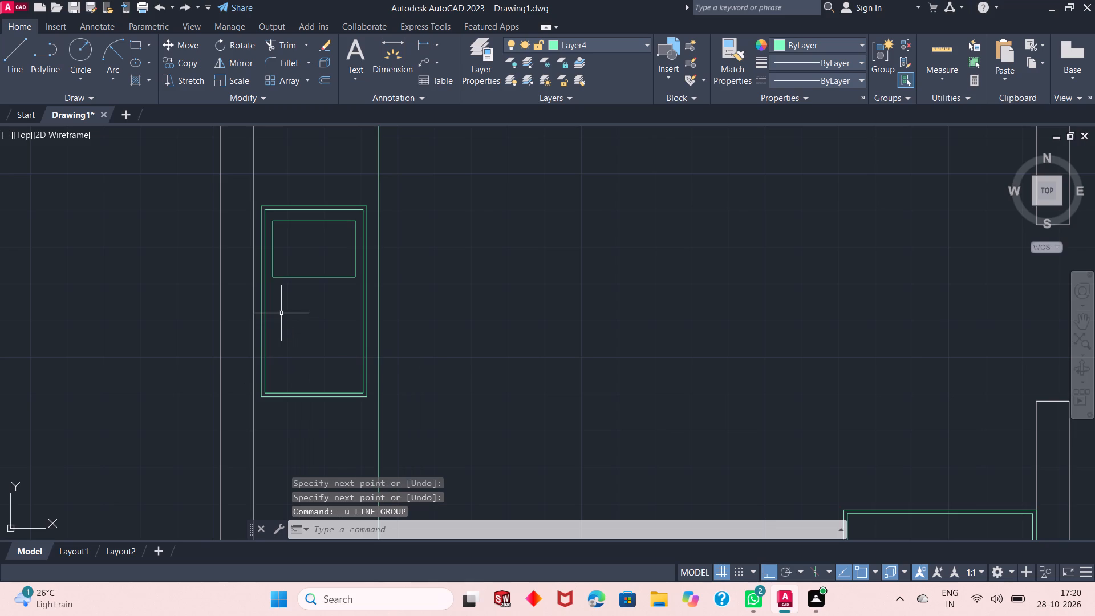
# Draw a short vertical line inside the fixture's southwest part, below the small rectangle and ending just above the inner south edge.
pyautogui.click(21, 59)
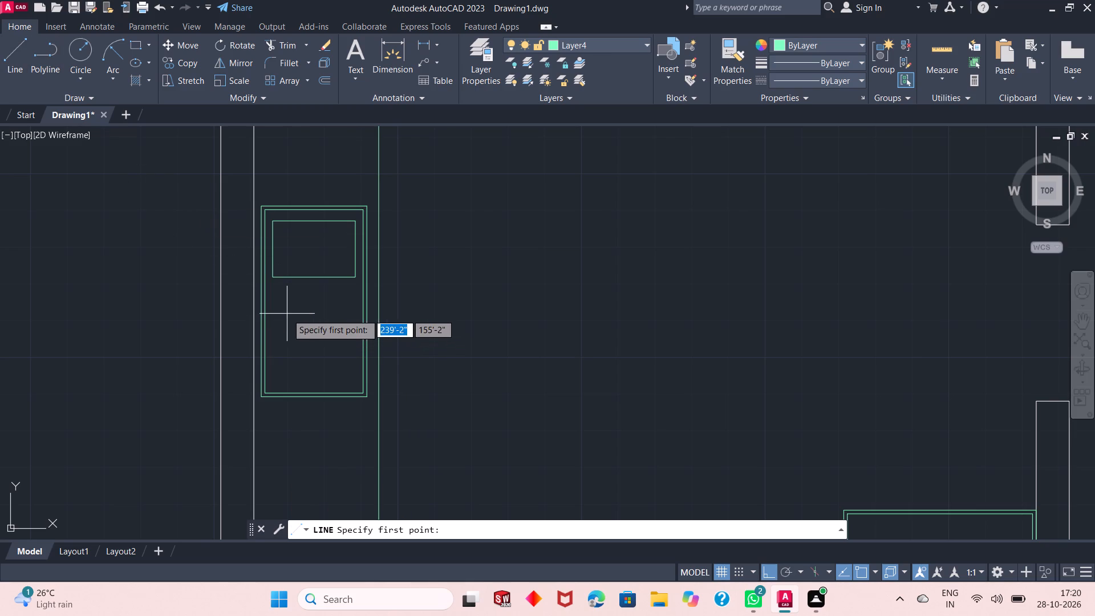
pyautogui.click(276, 323)
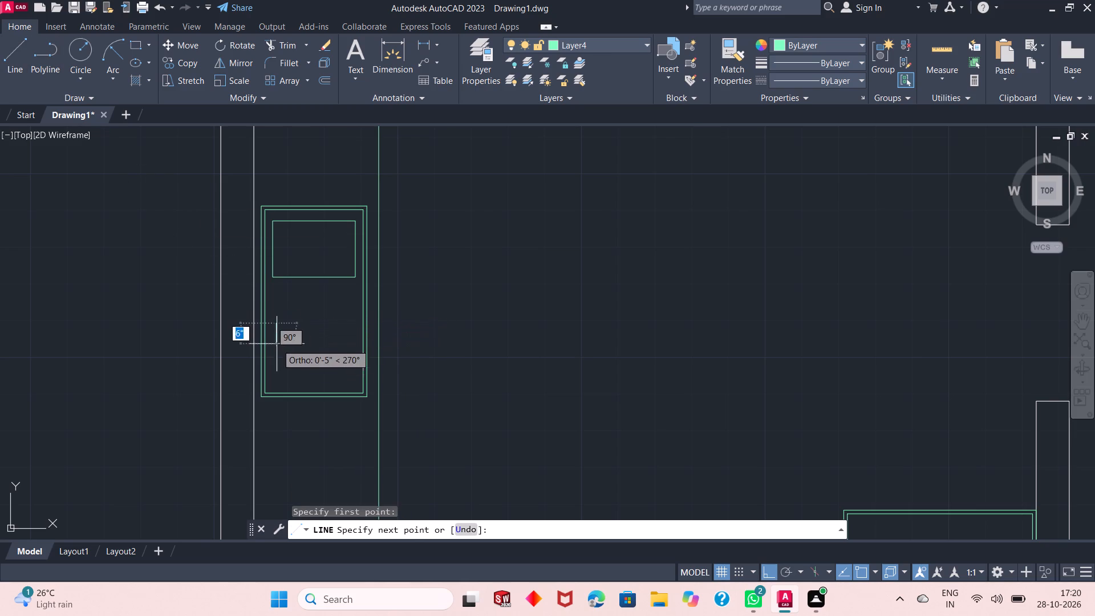
pyautogui.click(276, 383)
pyautogui.rightClick(299, 358)
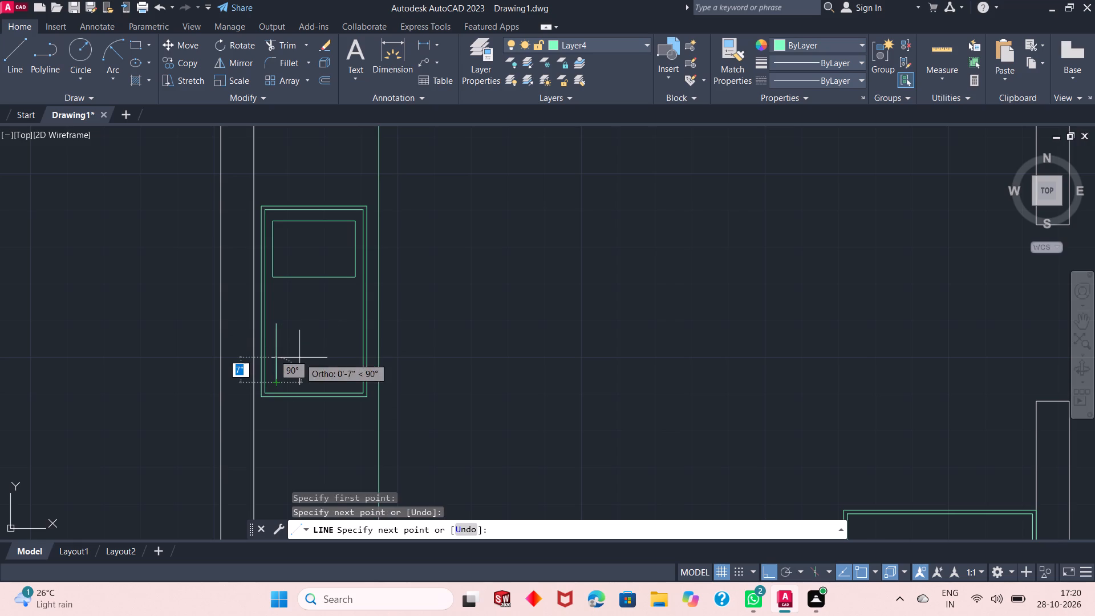
pyautogui.click(305, 362)
# Offset the short vertical line 1" eastward three times, each copy taken from the previous one.
pyautogui.click(277, 338)
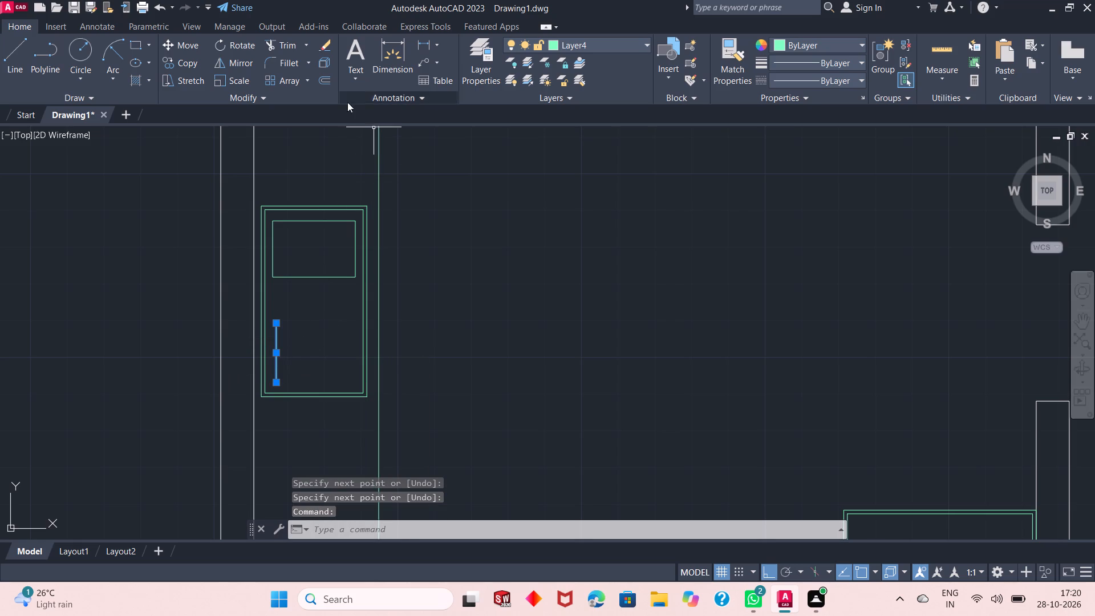
pyautogui.click(325, 83)
pyautogui.rightClick(323, 163)
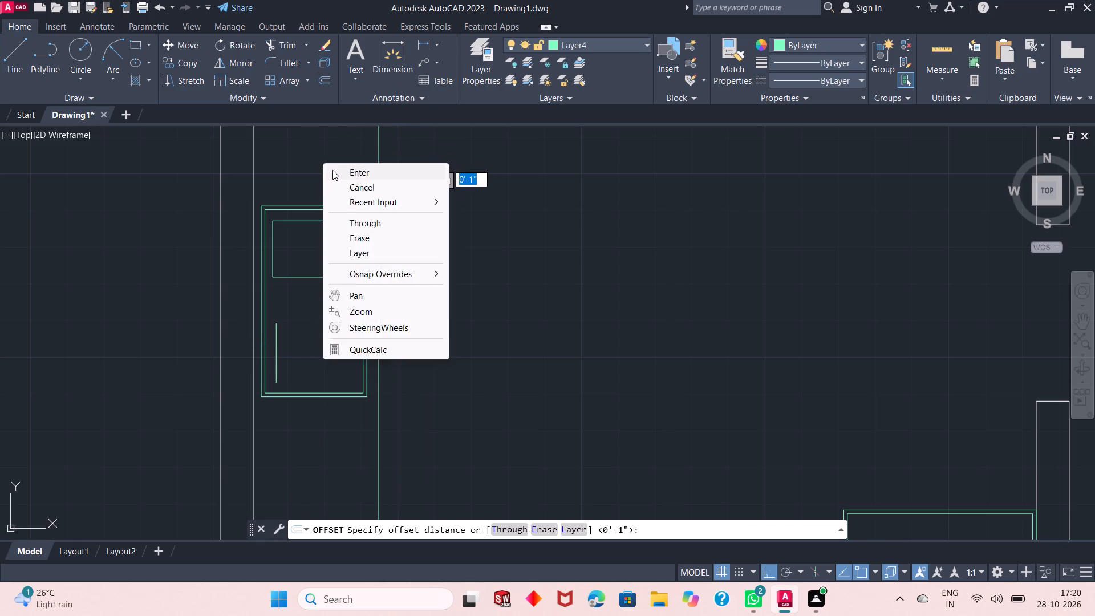
pyautogui.click(331, 170)
pyautogui.write('1"')
pyautogui.press('Return')
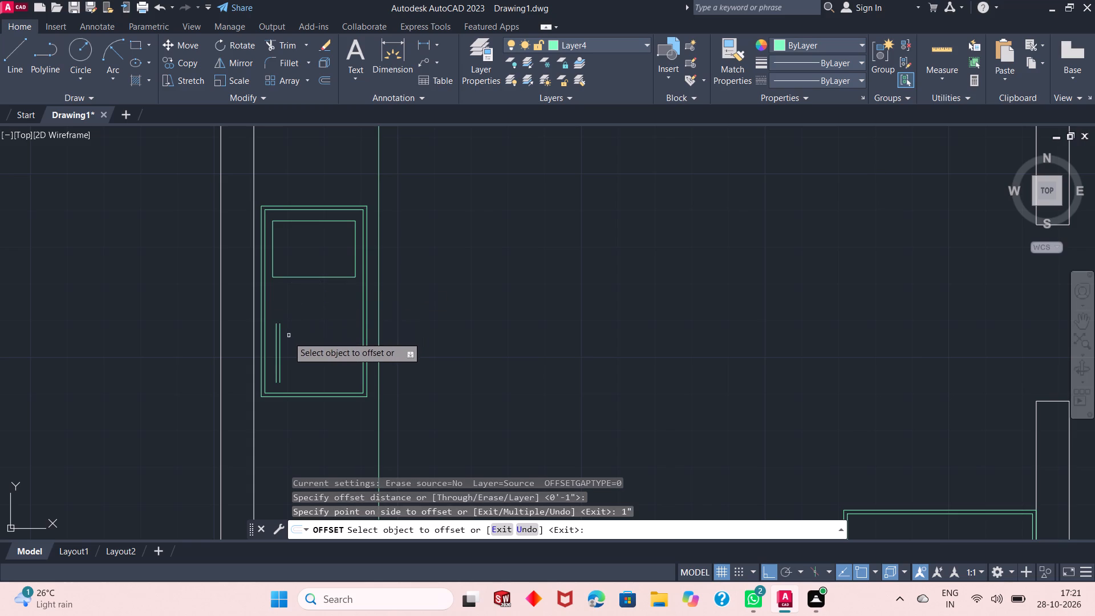
pyautogui.moveTo(281, 349); pyautogui.dragTo(300, 352)
pyautogui.write('1"')
pyautogui.press('space')
pyautogui.moveTo(285, 356); pyautogui.dragTo(293, 358)
pyautogui.write('1"')
pyautogui.press('Return')
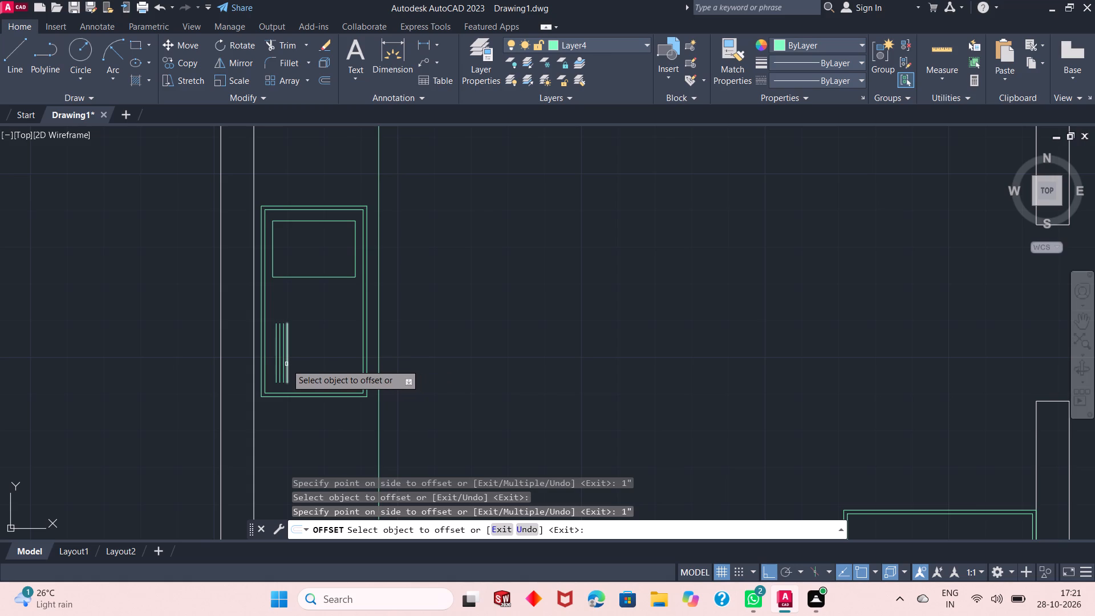
# Add four more vertical lines to the east of the series, each offset 1" from the previous line.
pyautogui.moveTo(286, 364); pyautogui.dragTo(297, 366)
pyautogui.write('1"')
pyautogui.press('Return')
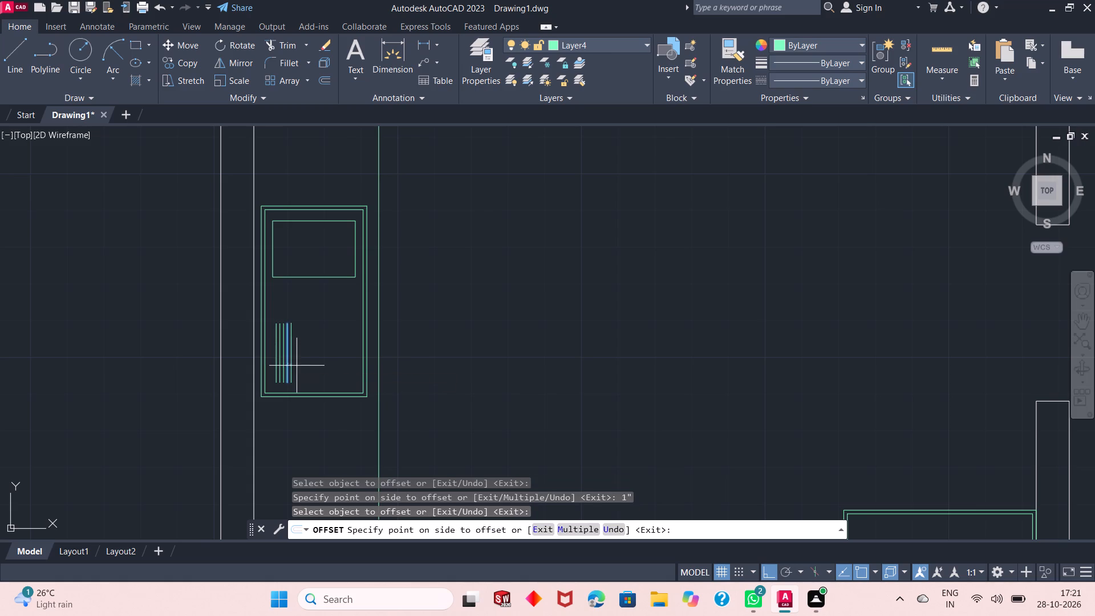
pyautogui.moveTo(293, 364); pyautogui.dragTo(305, 367)
pyautogui.write('1"')
pyautogui.press('Return')
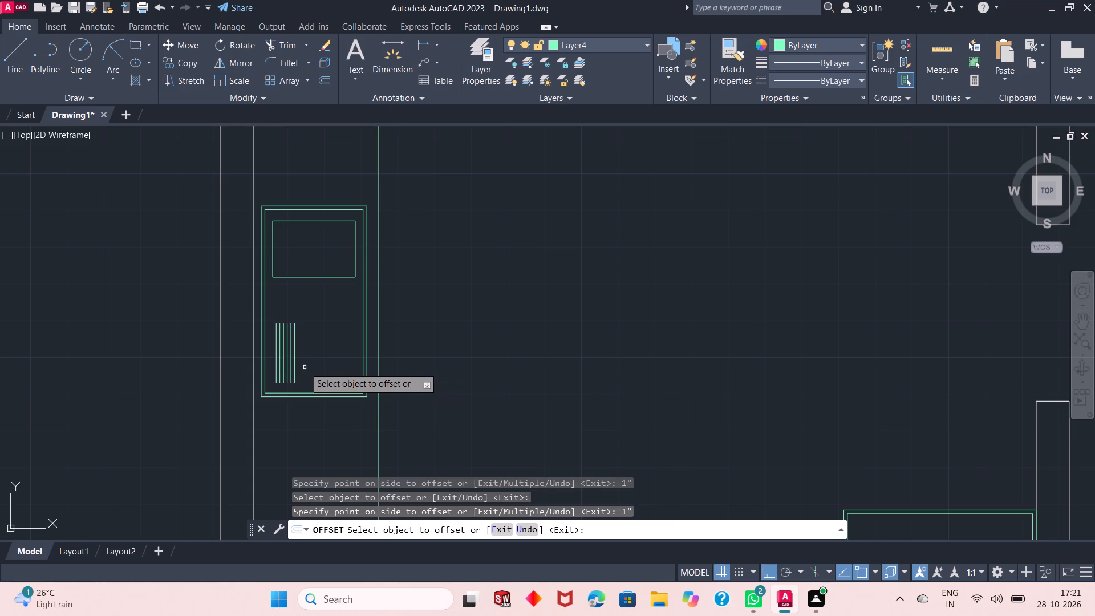
pyautogui.moveTo(296, 365); pyautogui.dragTo(297, 366)
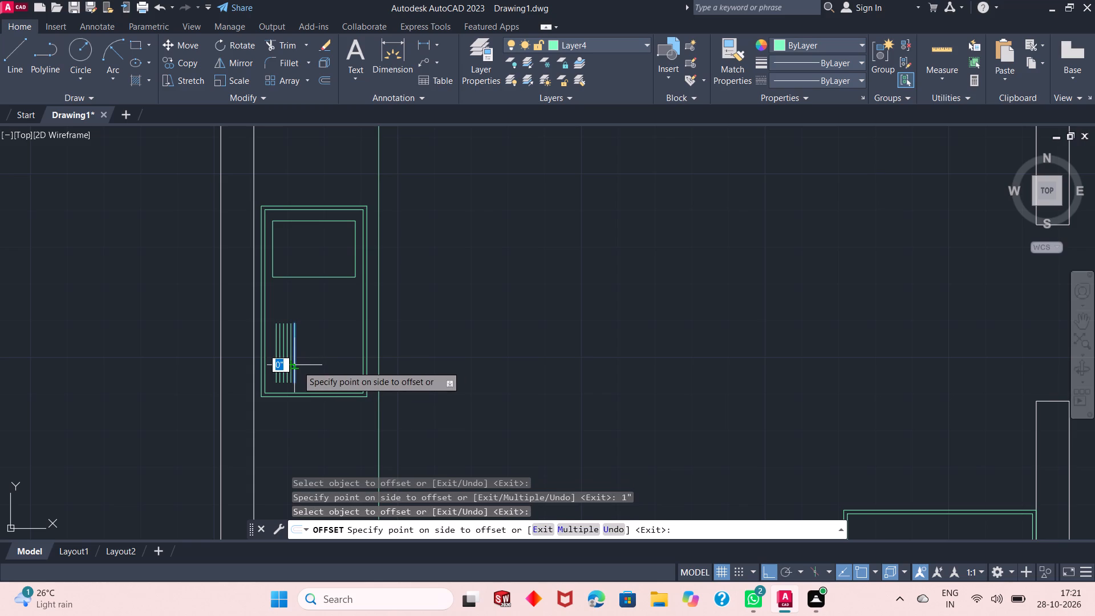
pyautogui.moveTo(297, 366); pyautogui.dragTo(302, 371)
pyautogui.write('1"')
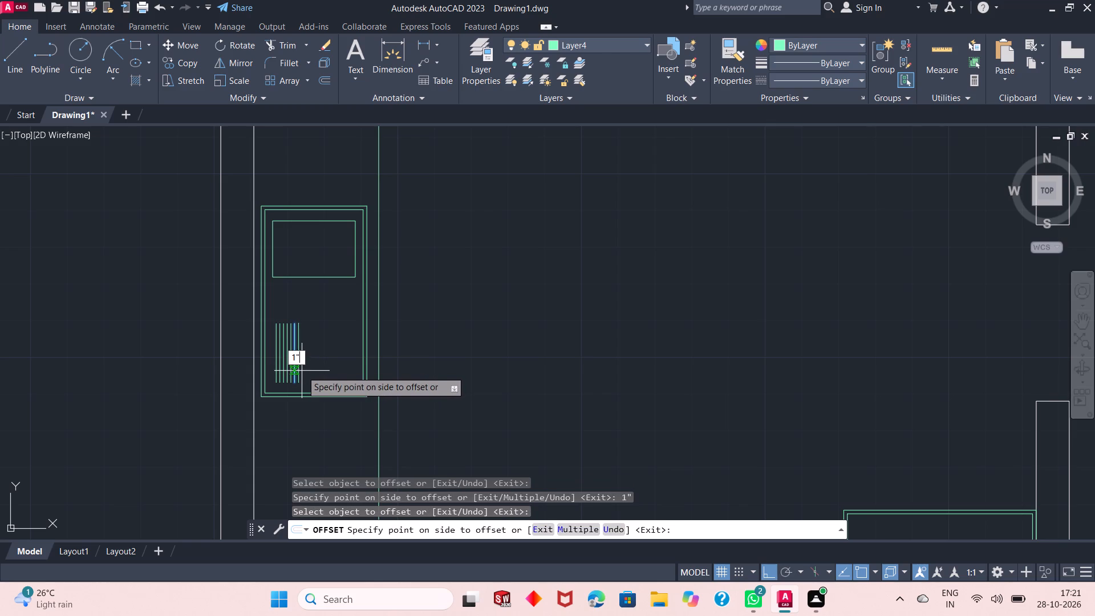
pyautogui.press('Return')
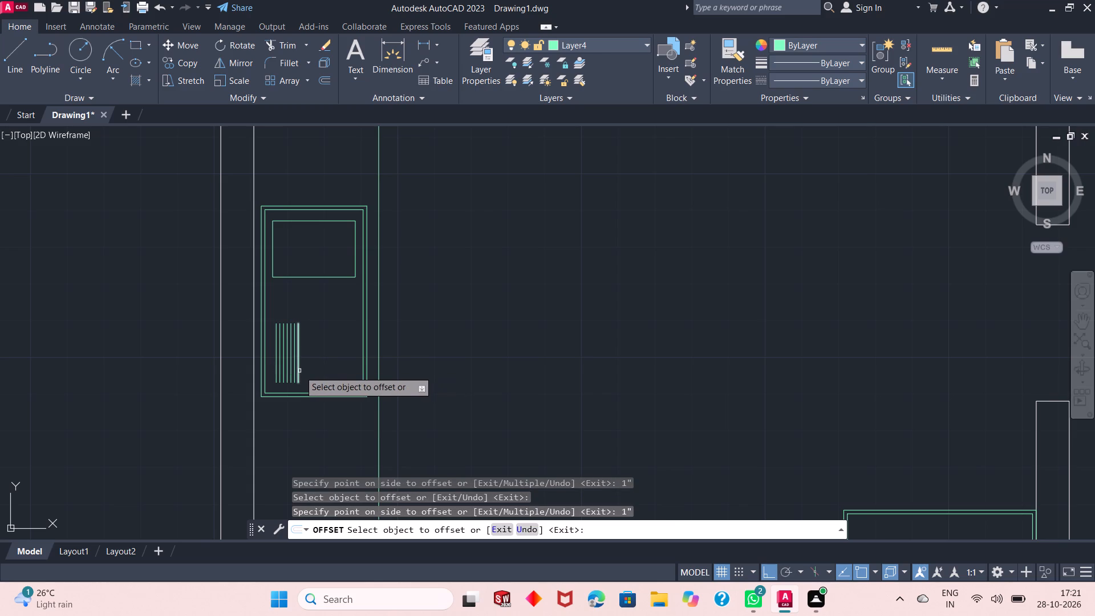
pyautogui.click(299, 371)
pyautogui.write('1"')
pyautogui.press('Return')
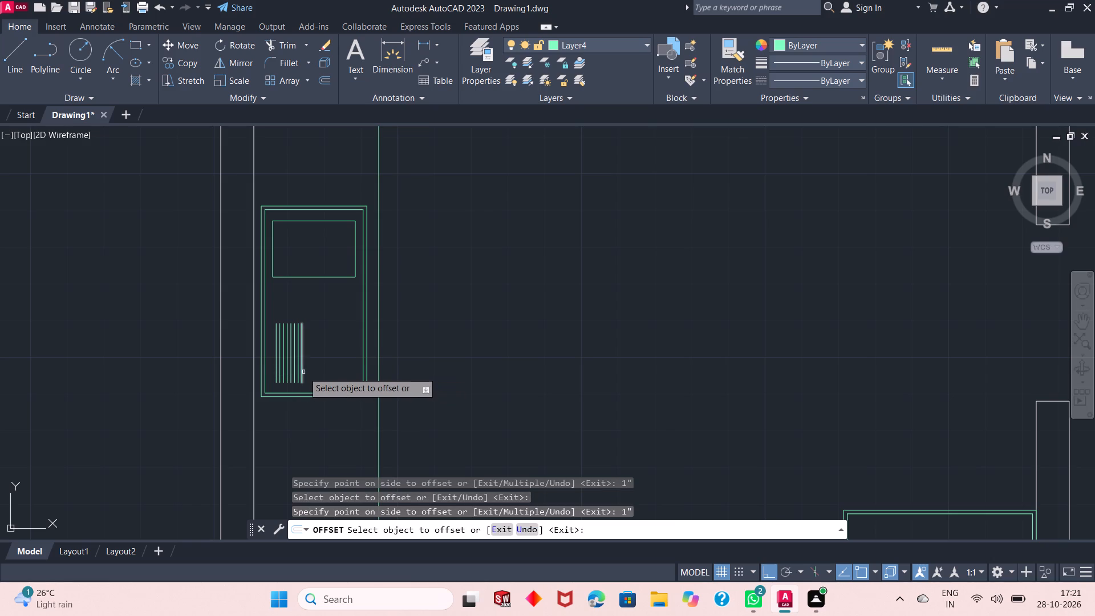
# Extend the fixture's line series eastward by another four lines, each offset 1" from the last.
pyautogui.click(303, 372)
pyautogui.write('1"')
pyautogui.press('Return')
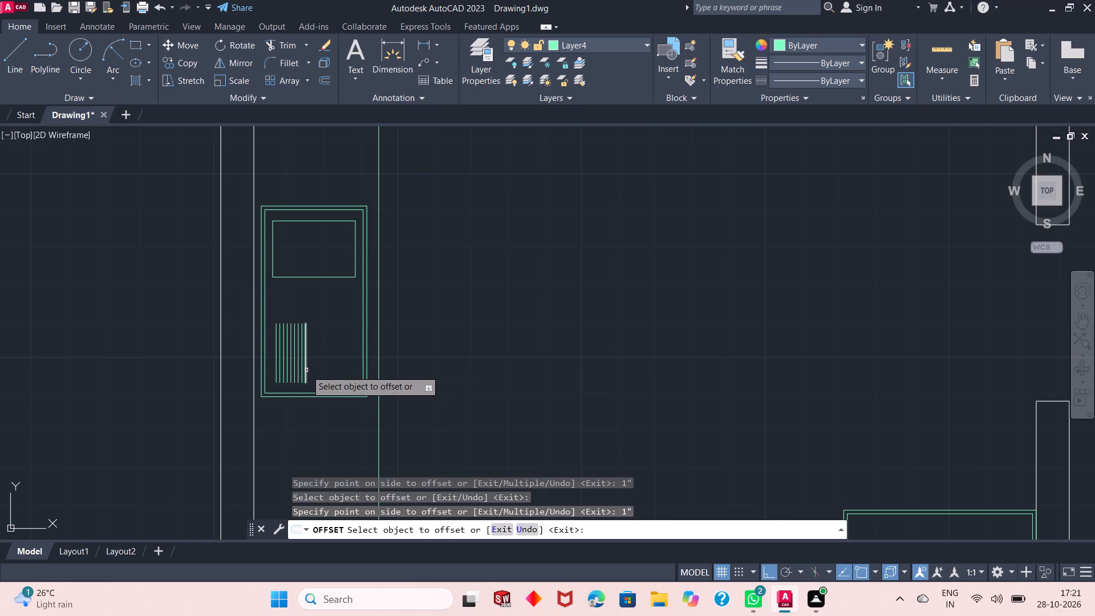
pyautogui.moveTo(306, 370); pyautogui.dragTo(311, 371)
pyautogui.write('1"')
pyautogui.press('Return')
pyautogui.moveTo(310, 369); pyautogui.dragTo(317, 369)
pyautogui.write('1"')
pyautogui.press('Return')
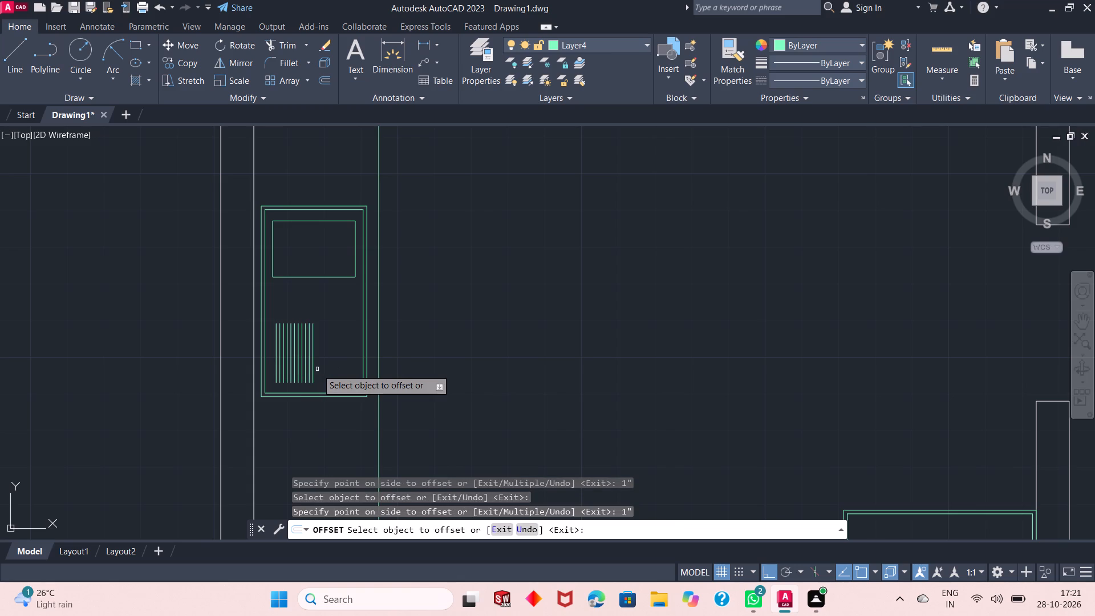
pyautogui.keyDown('ctrl'); pyautogui.scroll(2, 317, 369); pyautogui.keyUp('ctrl')
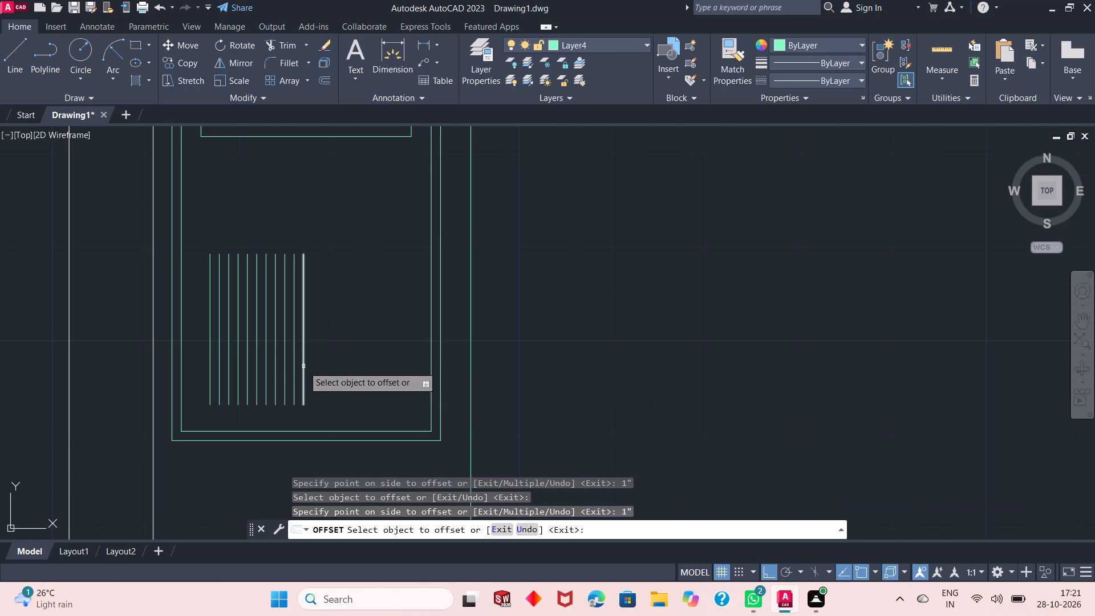
pyautogui.moveTo(303, 366); pyautogui.dragTo(313, 370)
pyautogui.write('1"')
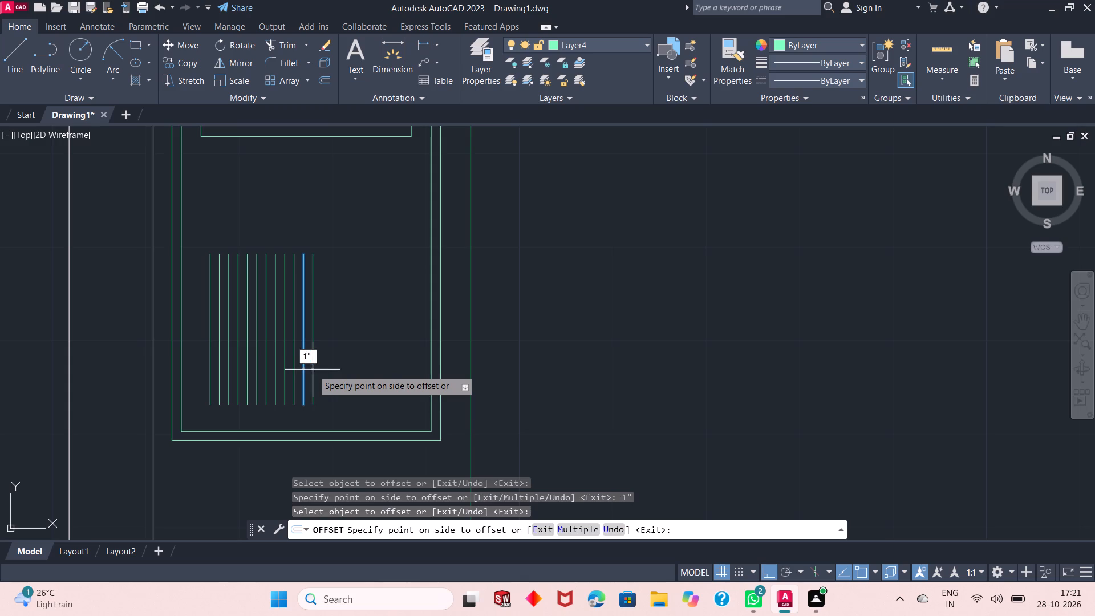
pyautogui.press('Return')
# Offset the easternmost vertical line 1" eastward four more times, each from the newest copy.
pyautogui.moveTo(313, 370); pyautogui.dragTo(328, 374)
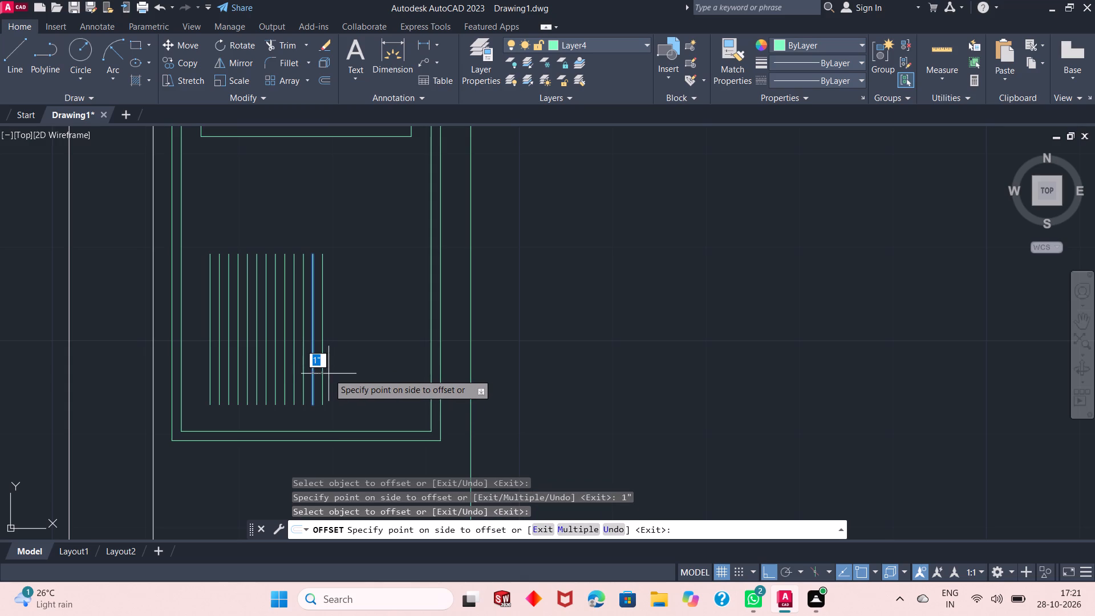
pyautogui.write('1"')
pyautogui.press('Return')
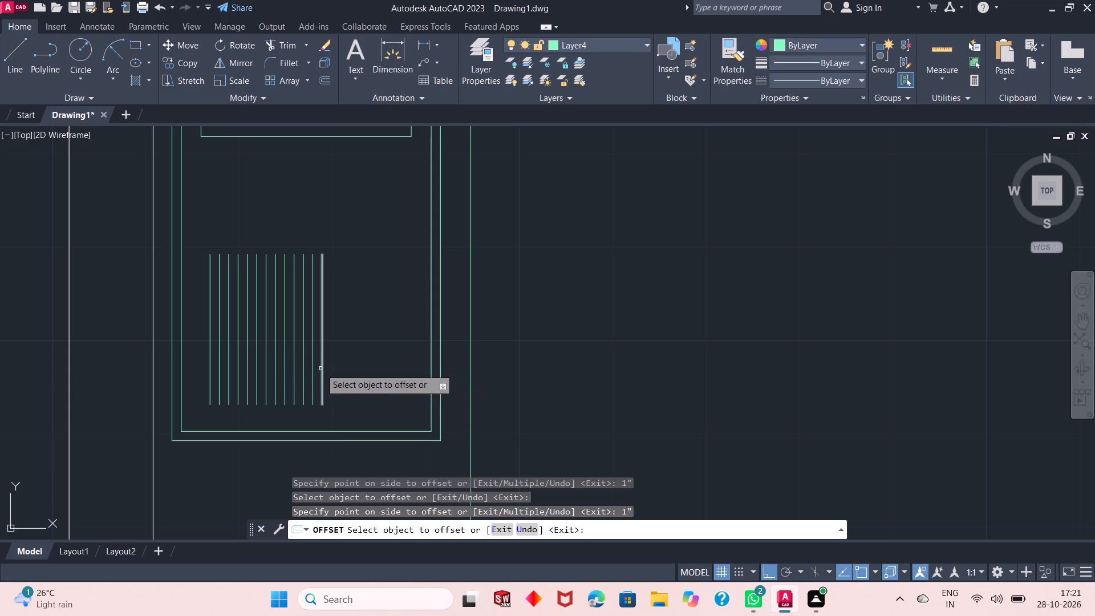
pyautogui.moveTo(321, 368); pyautogui.dragTo(334, 370)
pyautogui.write('1"')
pyautogui.press('Return')
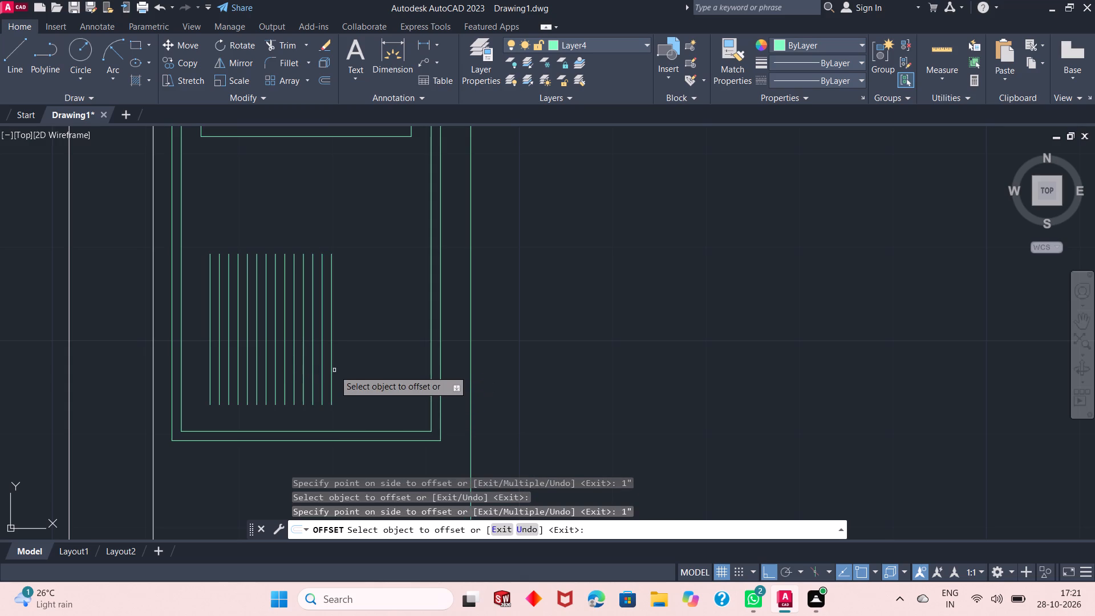
pyautogui.moveTo(332, 364); pyautogui.dragTo(342, 366)
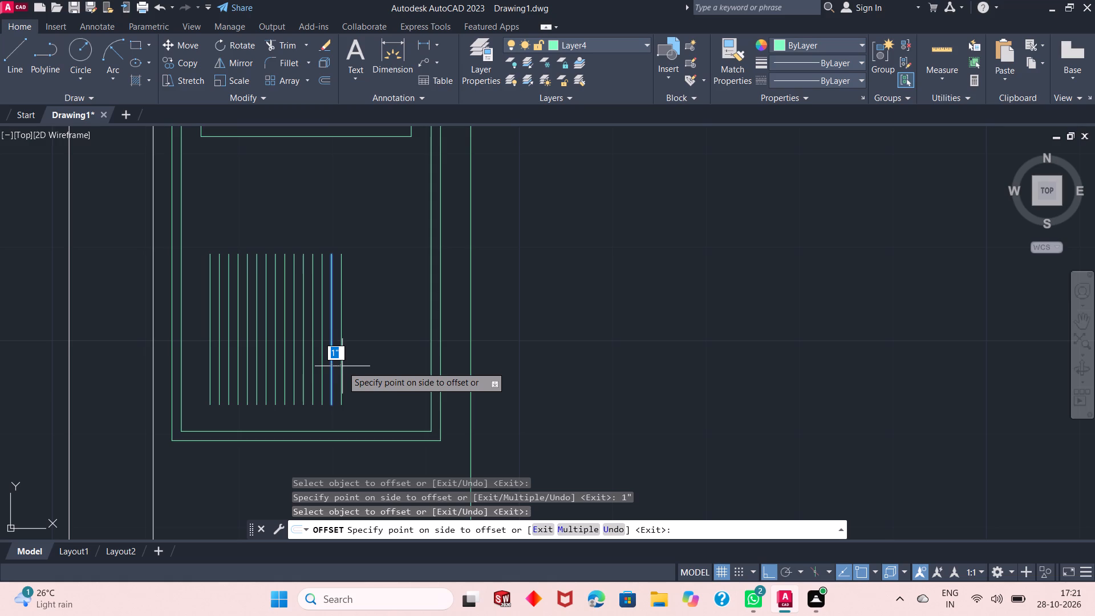
pyautogui.write('1"')
pyautogui.press('Return')
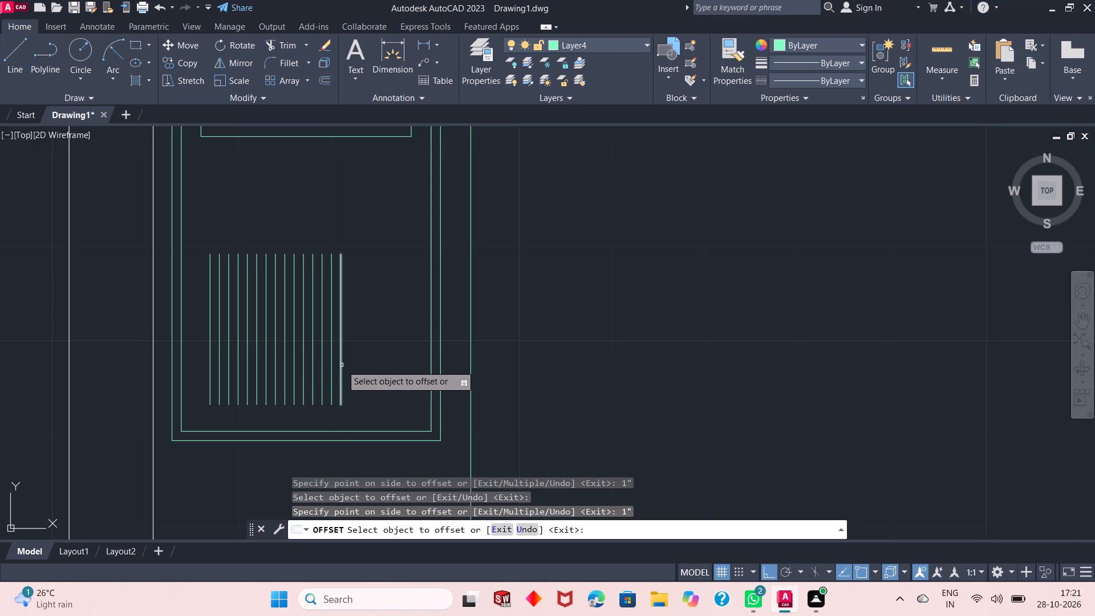
pyautogui.click(342, 365)
pyautogui.write('1"')
pyautogui.press('Return')
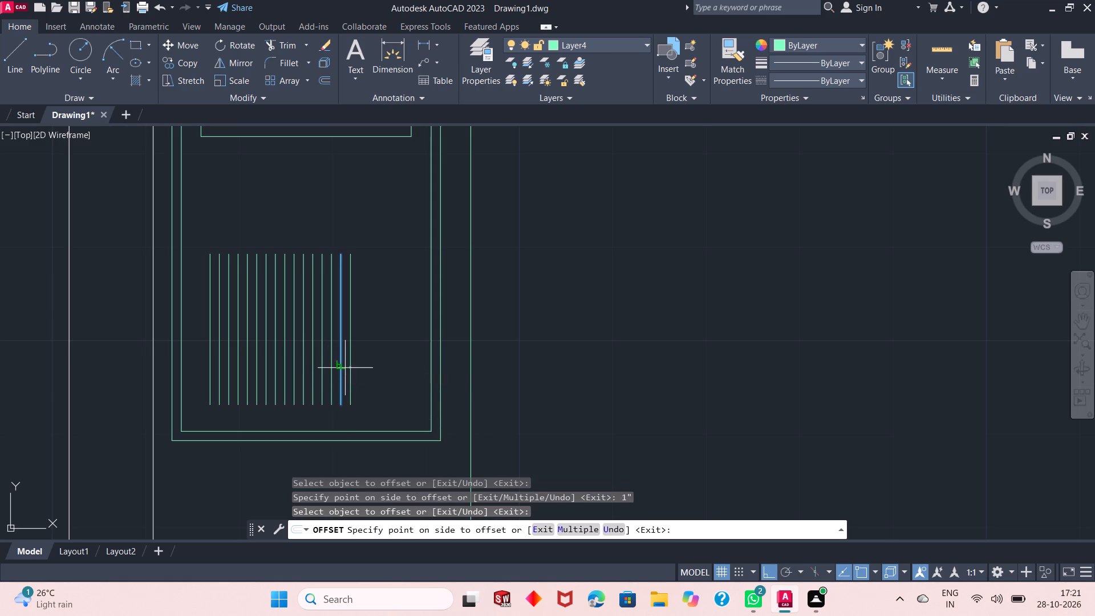
# Offset the easternmost vertical line of the drainboard series 1" eastward three times, each from the newest copy.
pyautogui.click(352, 368)
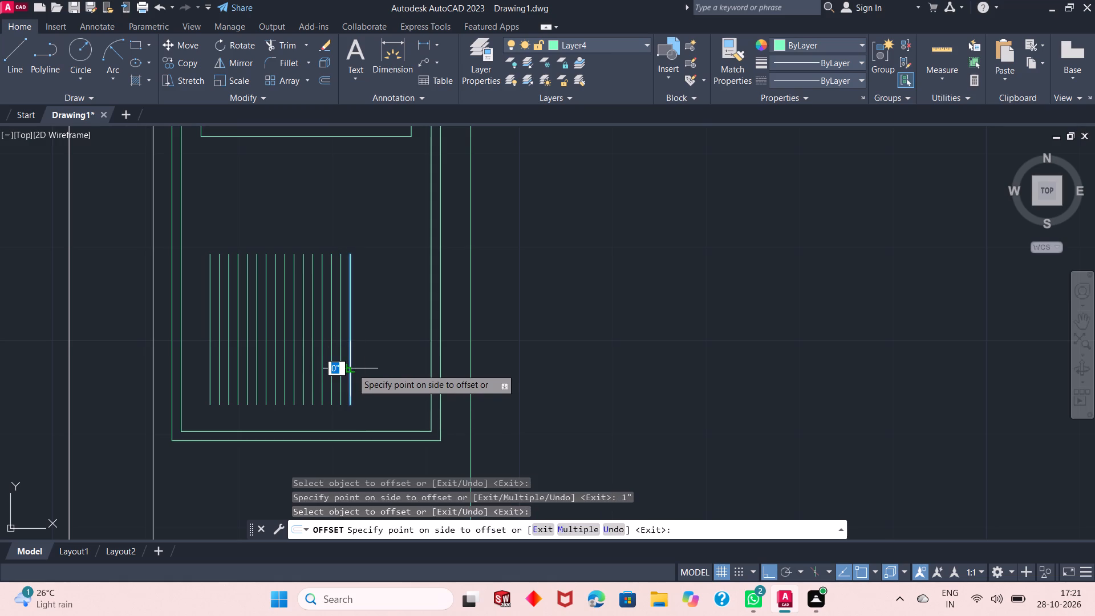
pyautogui.write('1"')
pyautogui.press('Return')
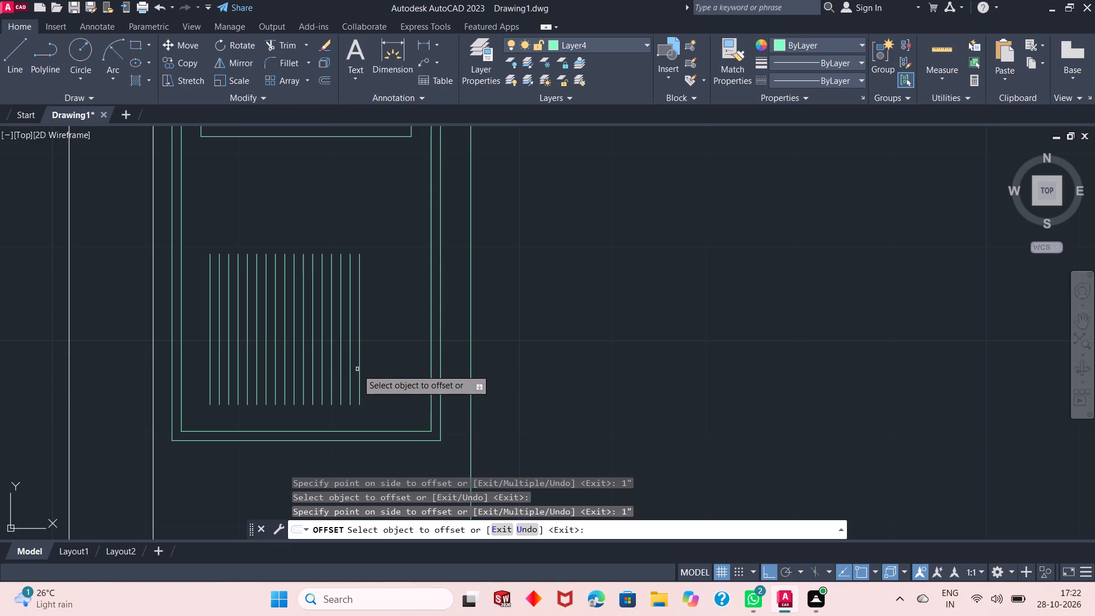
pyautogui.click(361, 372)
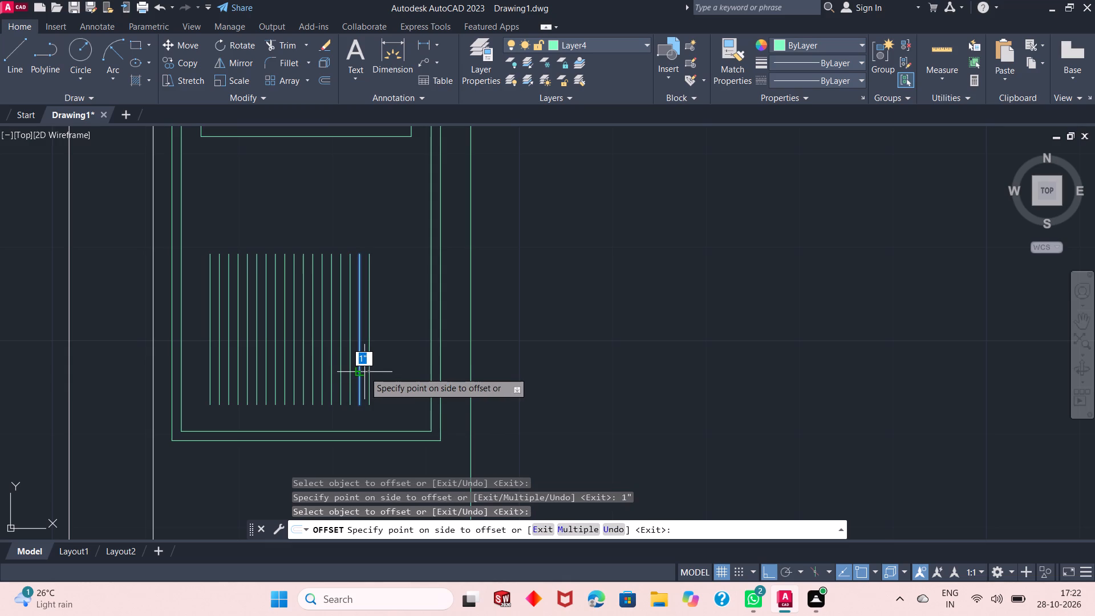
pyautogui.write('1"')
pyautogui.press('Return')
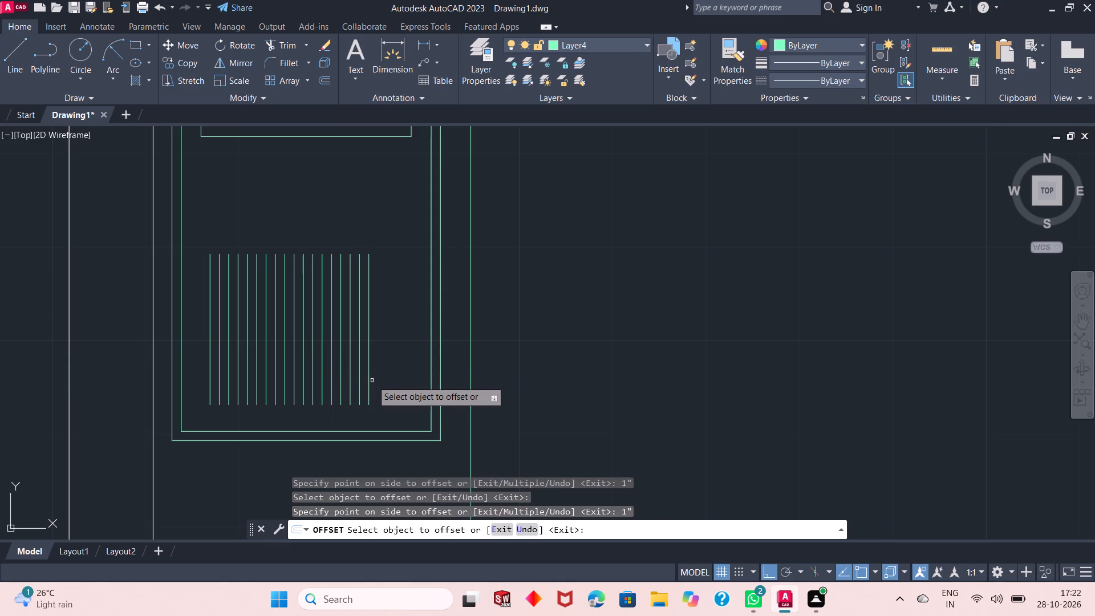
pyautogui.click(372, 380)
pyautogui.click(370, 378)
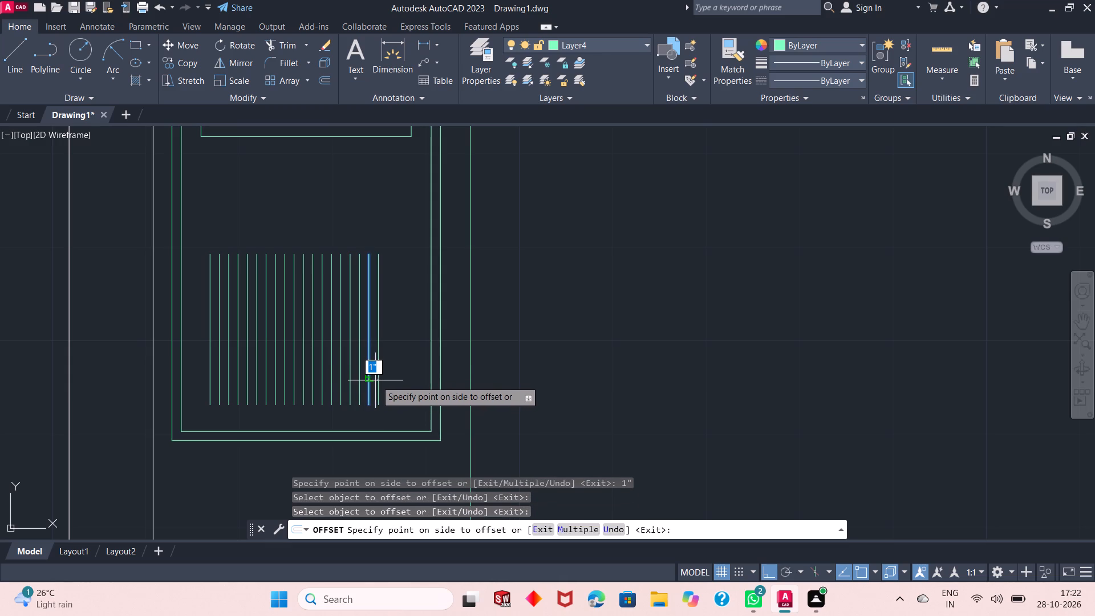
pyautogui.write('1"')
pyautogui.press('Return')
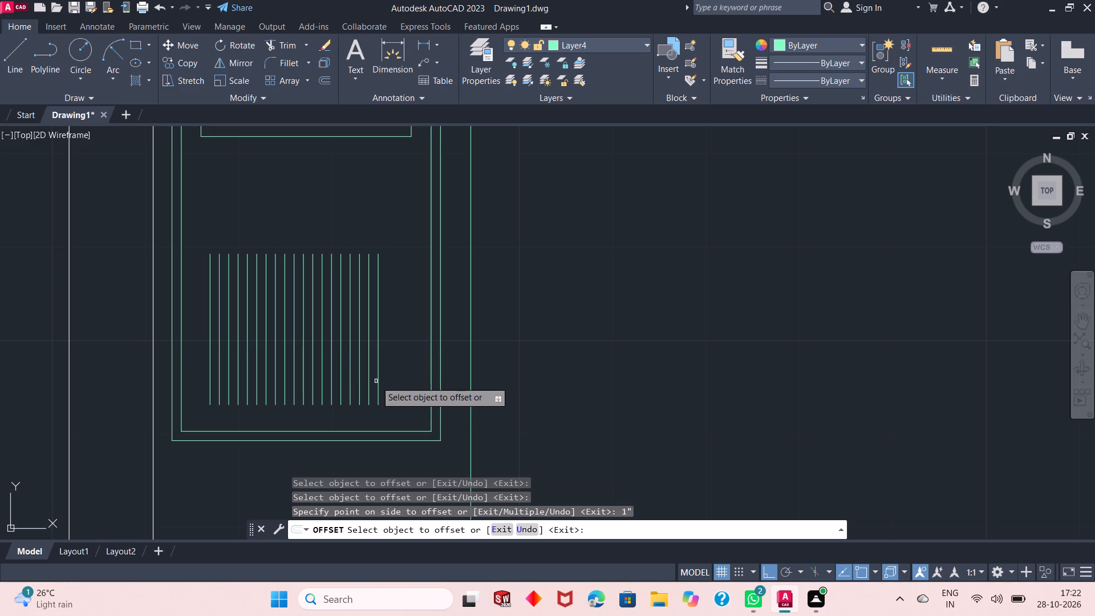
# Add three more vertical lines at the east end of the drainboard series, each offset 1" from the last.
pyautogui.moveTo(379, 385); pyautogui.dragTo(386, 387)
pyautogui.write('1"')
pyautogui.press('Return')
pyautogui.moveTo(386, 387); pyautogui.dragTo(398, 391)
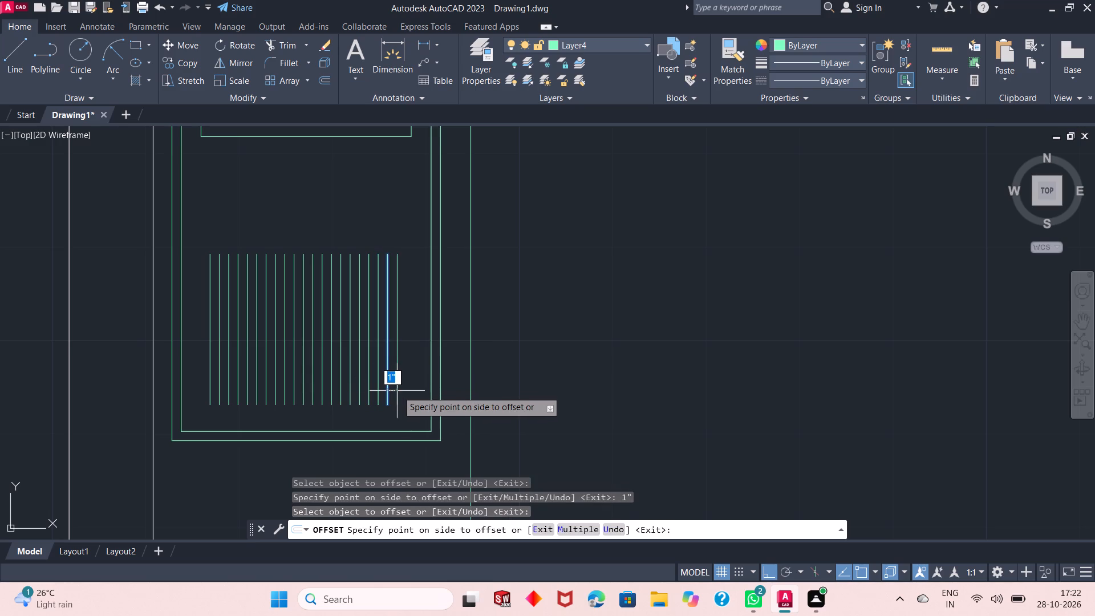
pyautogui.moveTo(398, 391); pyautogui.dragTo(398, 391)
pyautogui.write('1"')
pyautogui.press('Return')
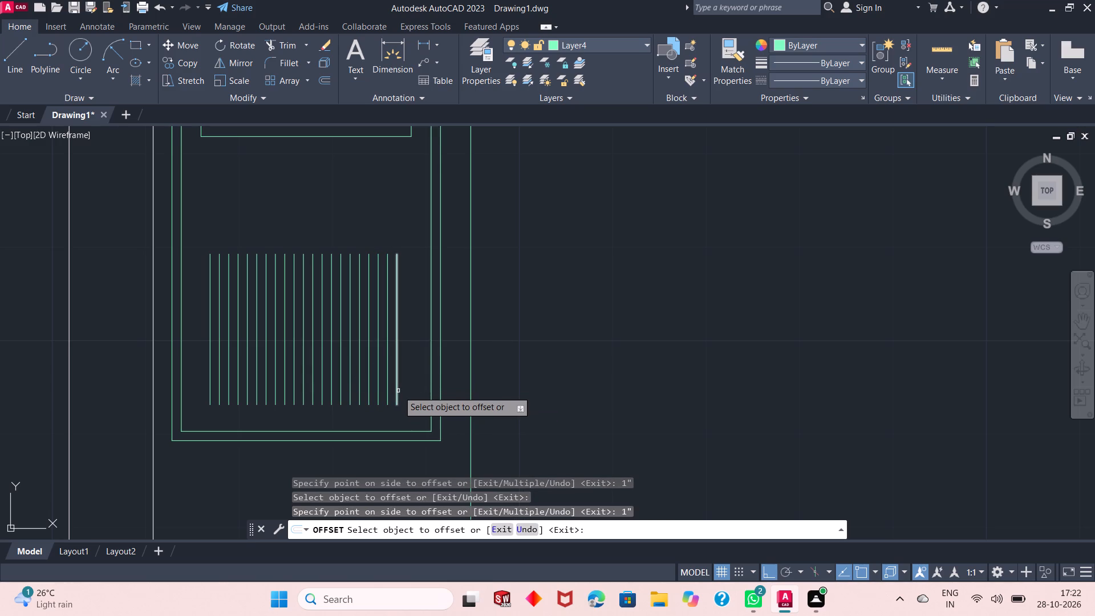
pyautogui.click(398, 391)
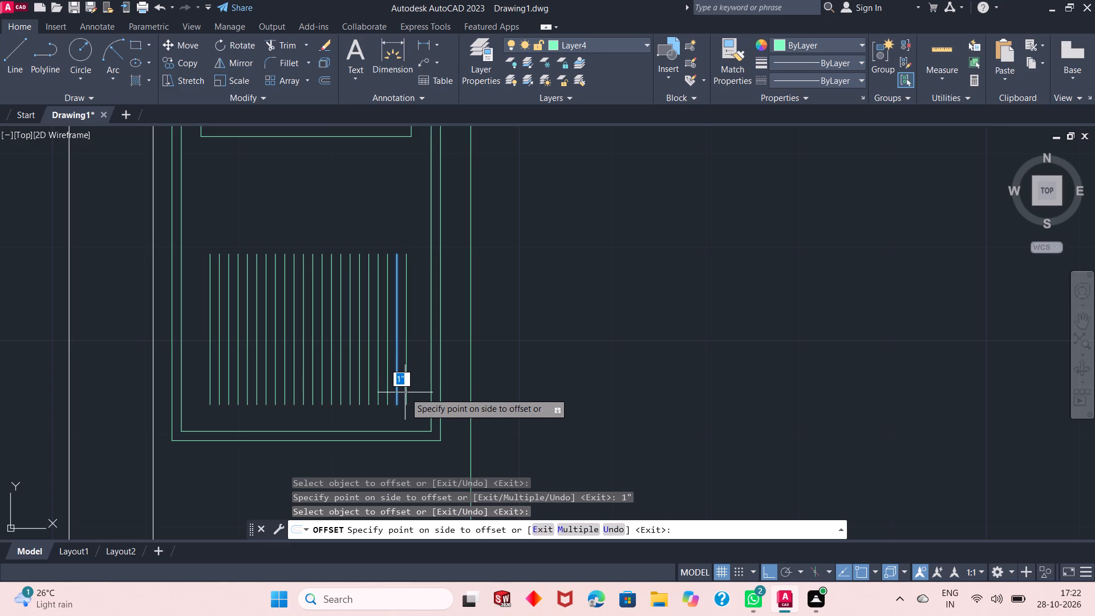
pyautogui.write('1"')
pyautogui.press('Return')
pyautogui.press('Return')
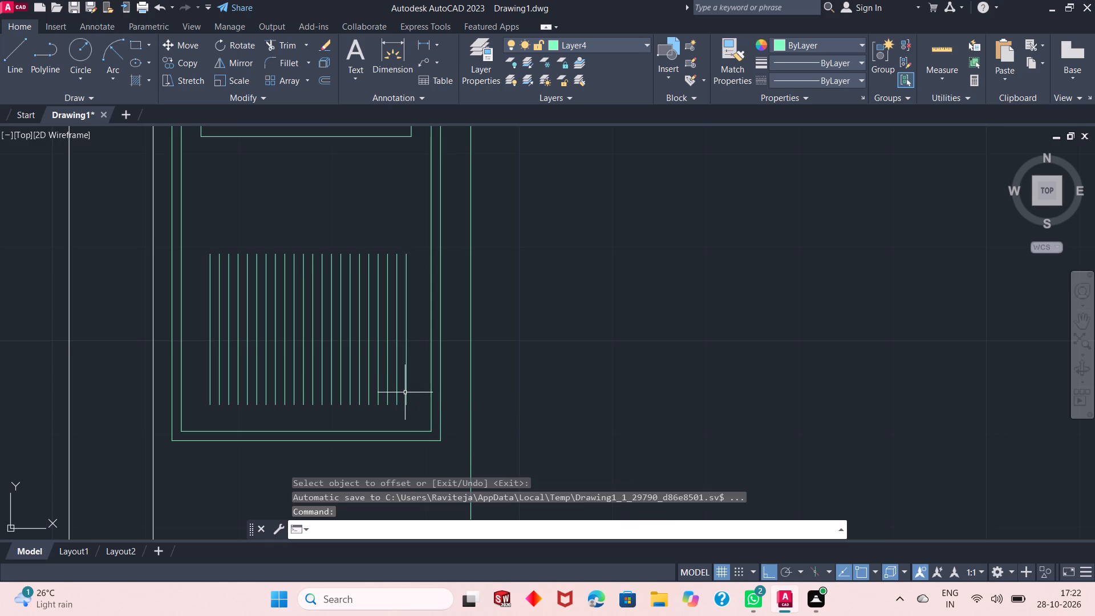
# Draw a rectangle about 3' by 2'-5" on the southern counter, west of the double-outlined square fixture.
pyautogui.scroll(-2, 404, 376)
pyautogui.scroll(-2, 341, 397)
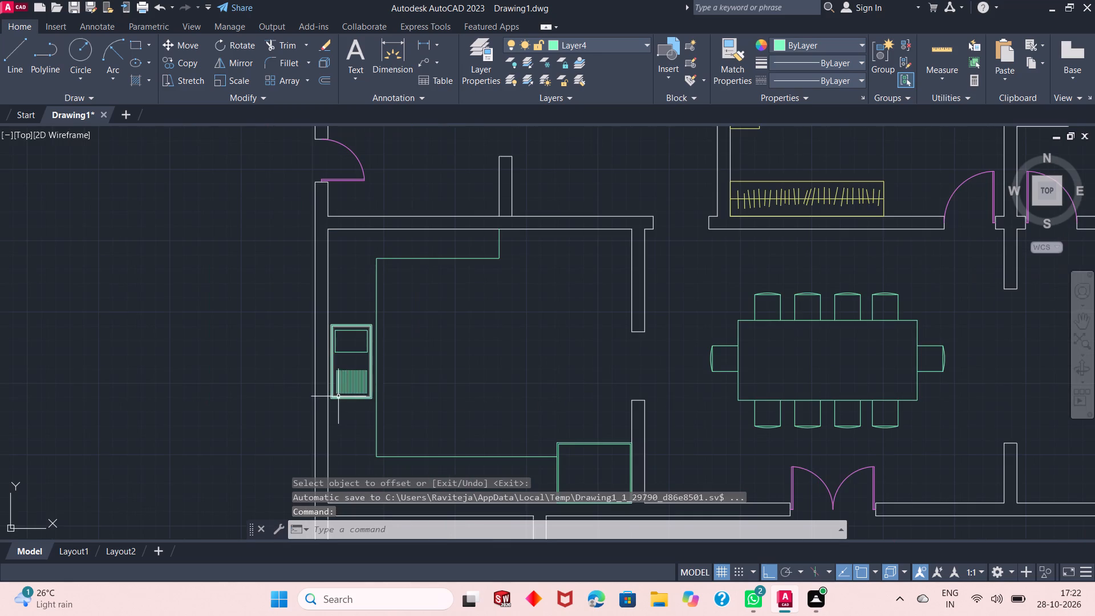
pyautogui.scroll(-2, 281, 376)
pyautogui.scroll(1, 371, 432)
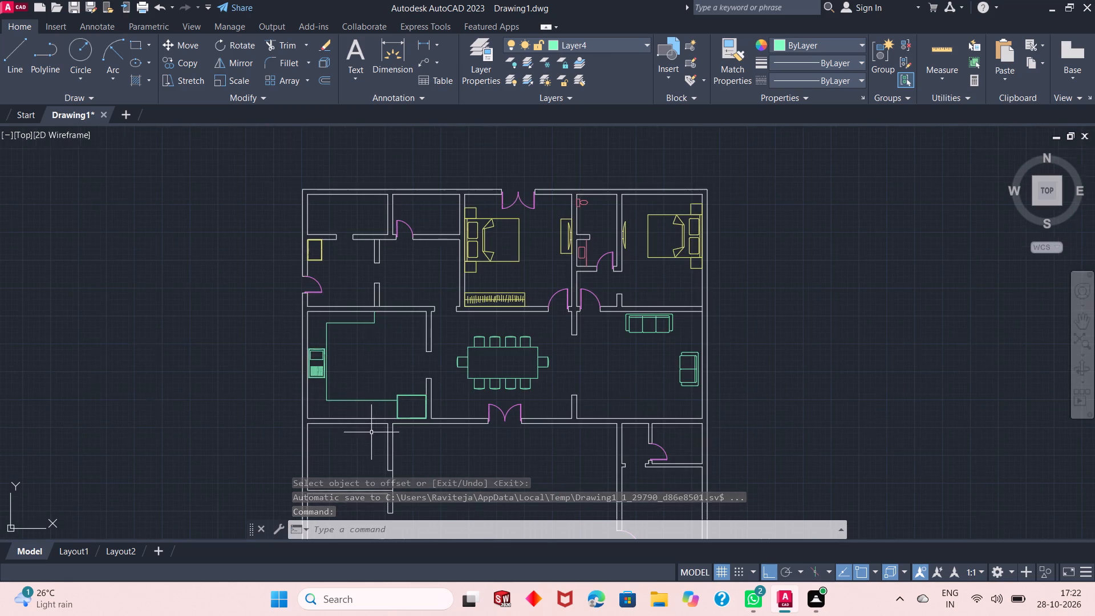
pyautogui.scroll(2, 368, 428)
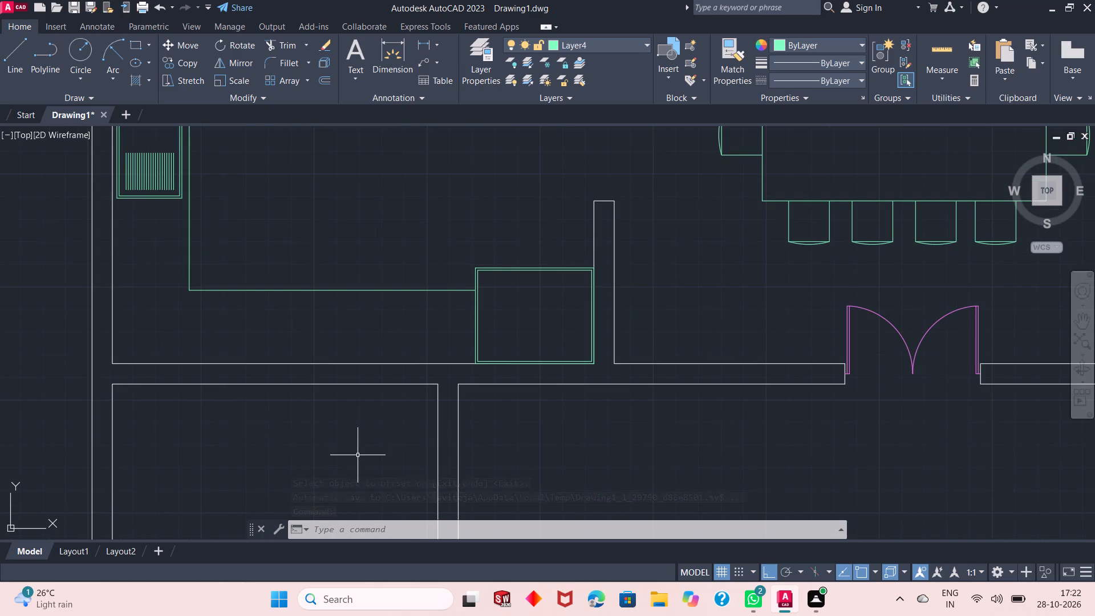
pyautogui.click(139, 47)
pyautogui.scroll(2, 340, 332)
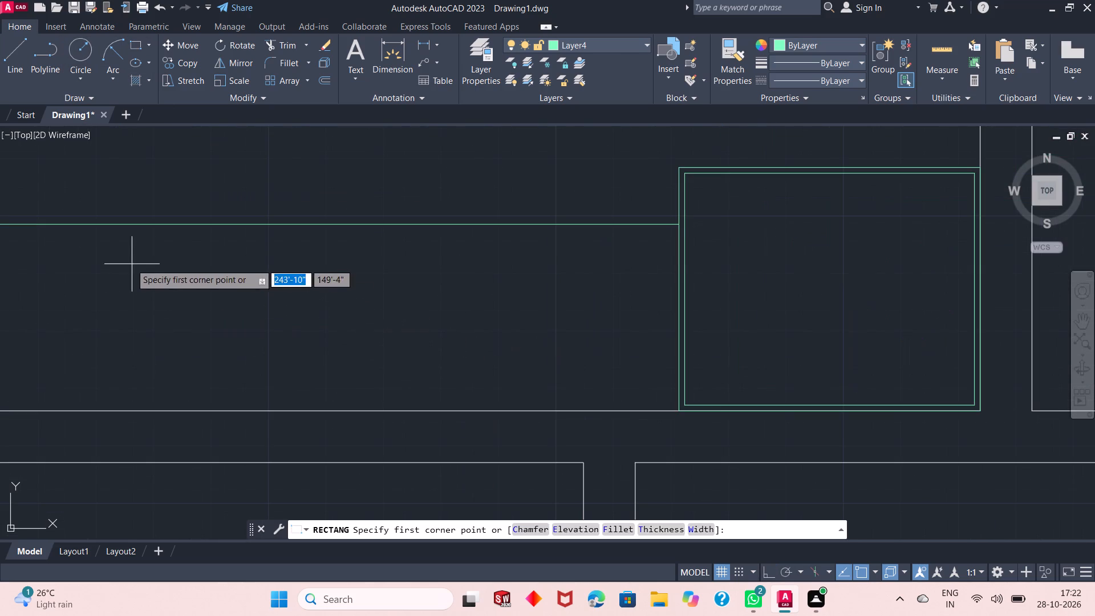
pyautogui.scroll(-1, 281, 301)
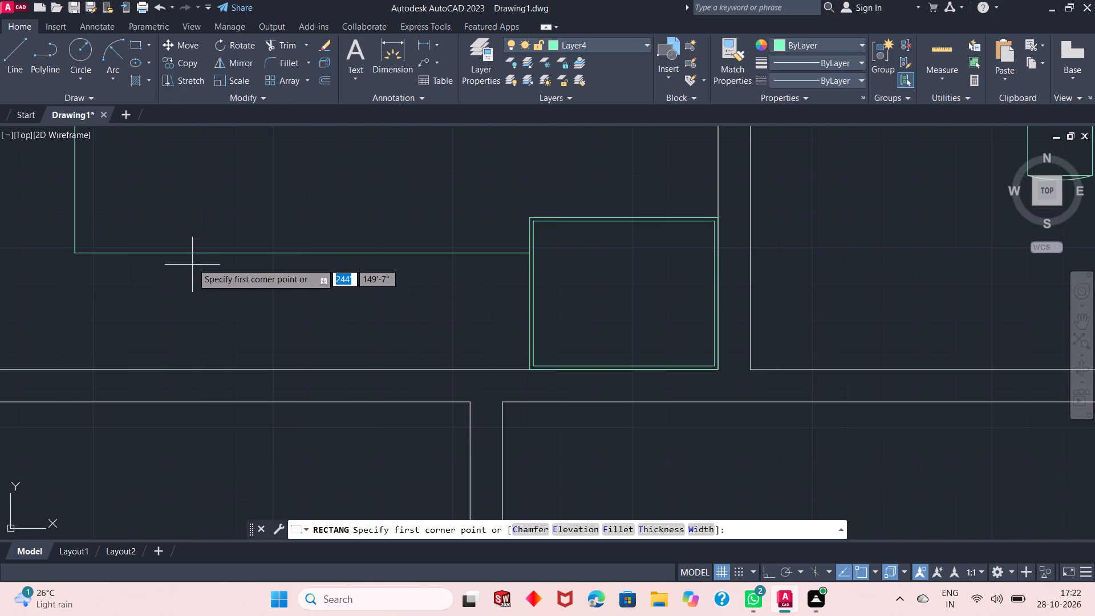
pyautogui.scroll(1, 172, 260)
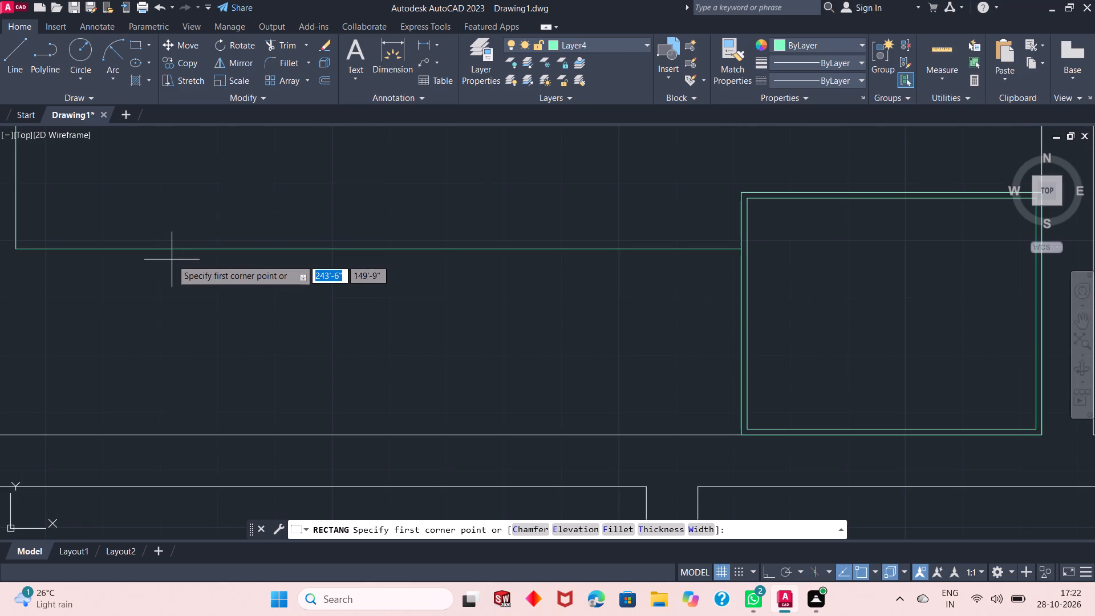
pyautogui.click(178, 260)
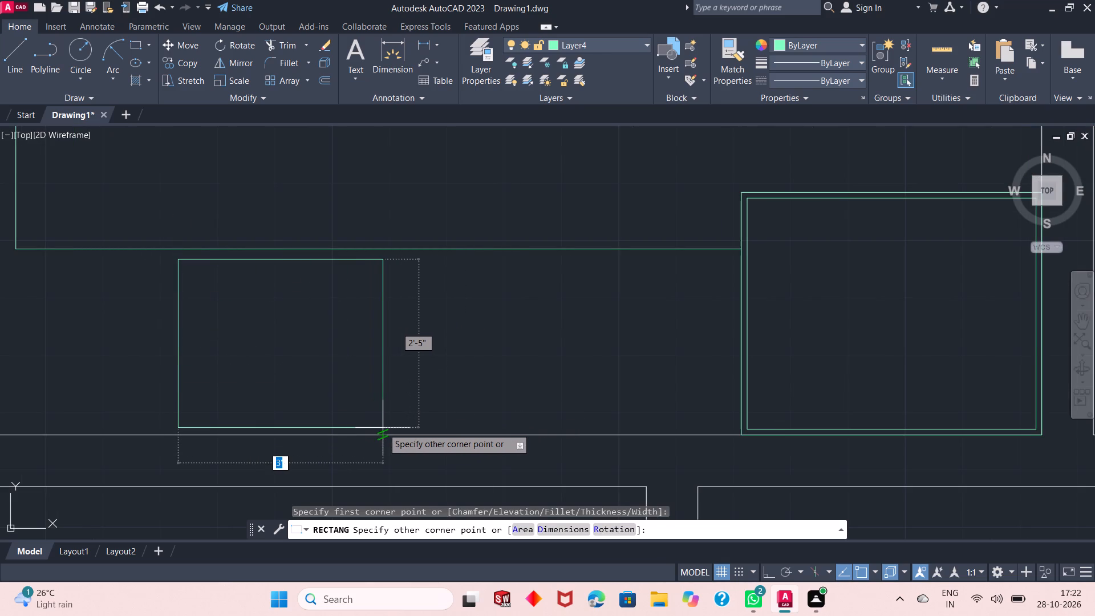
pyautogui.scroll(1, 383, 424)
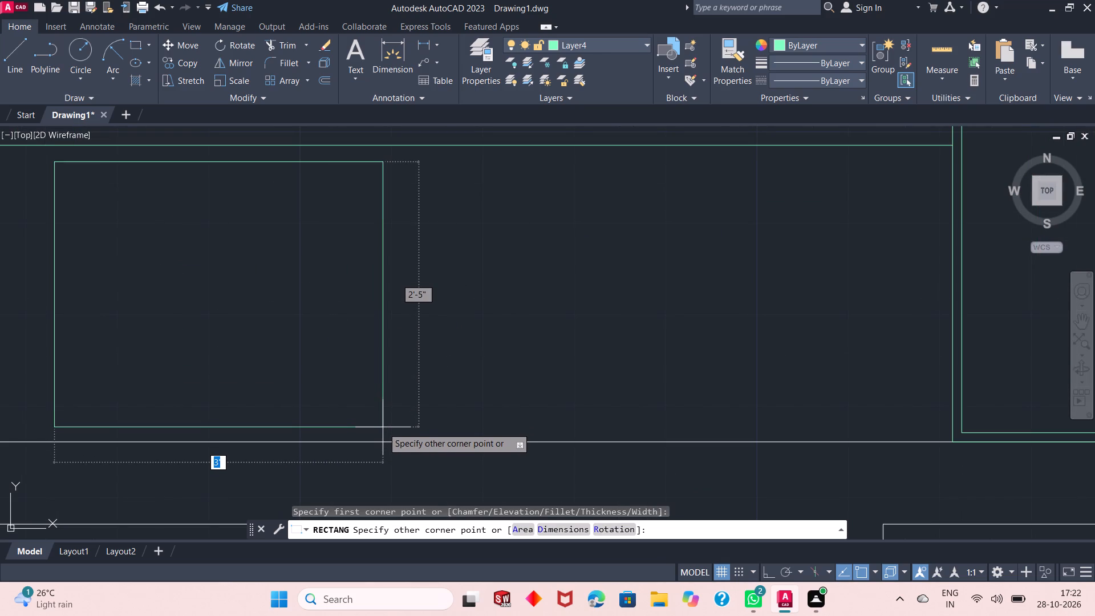
pyautogui.click(384, 427)
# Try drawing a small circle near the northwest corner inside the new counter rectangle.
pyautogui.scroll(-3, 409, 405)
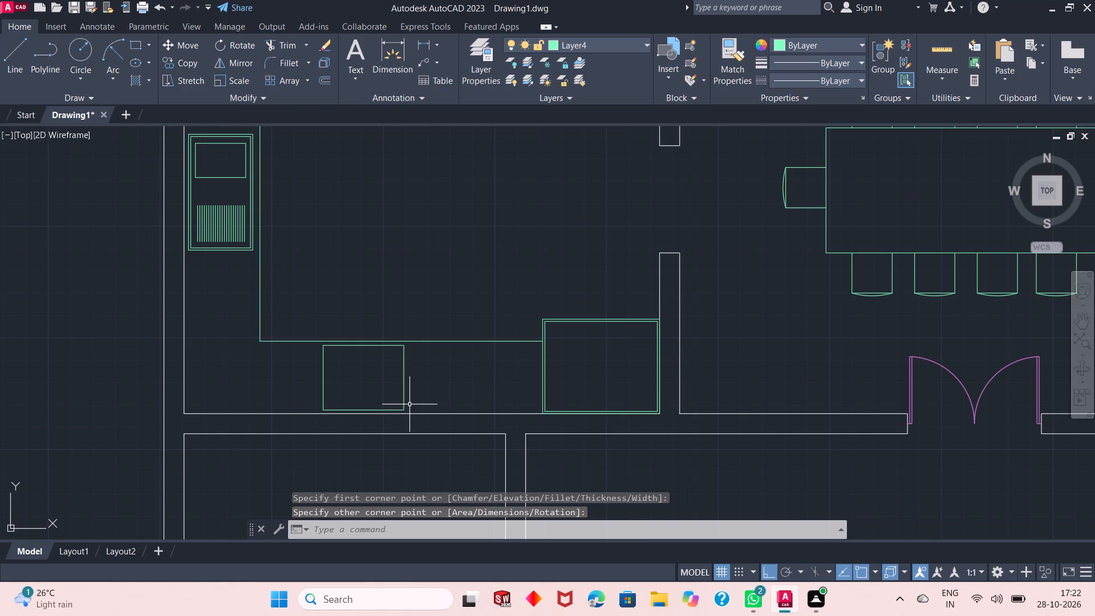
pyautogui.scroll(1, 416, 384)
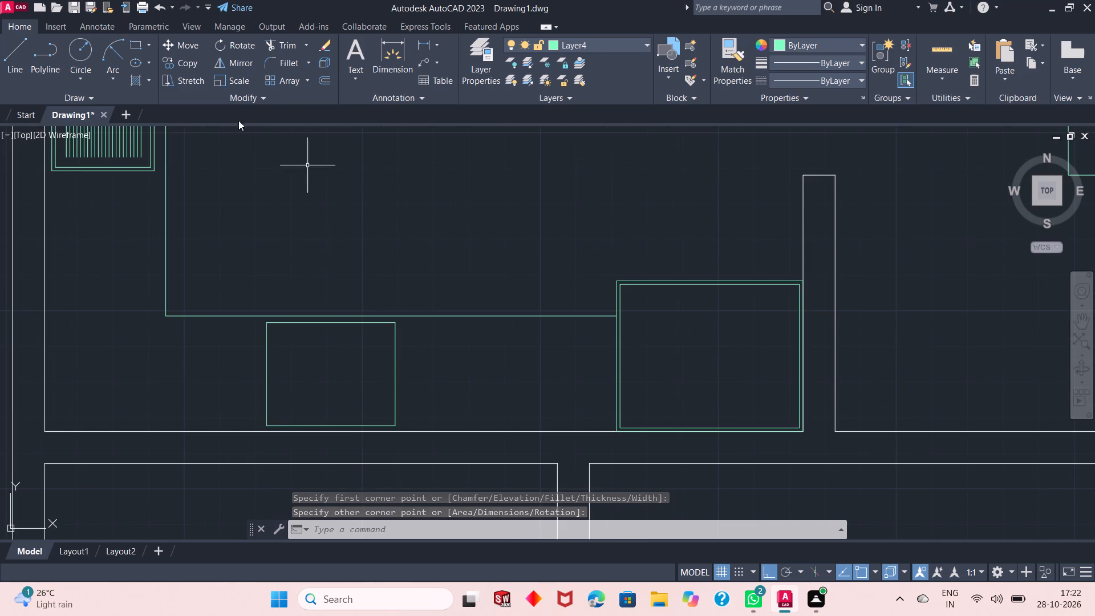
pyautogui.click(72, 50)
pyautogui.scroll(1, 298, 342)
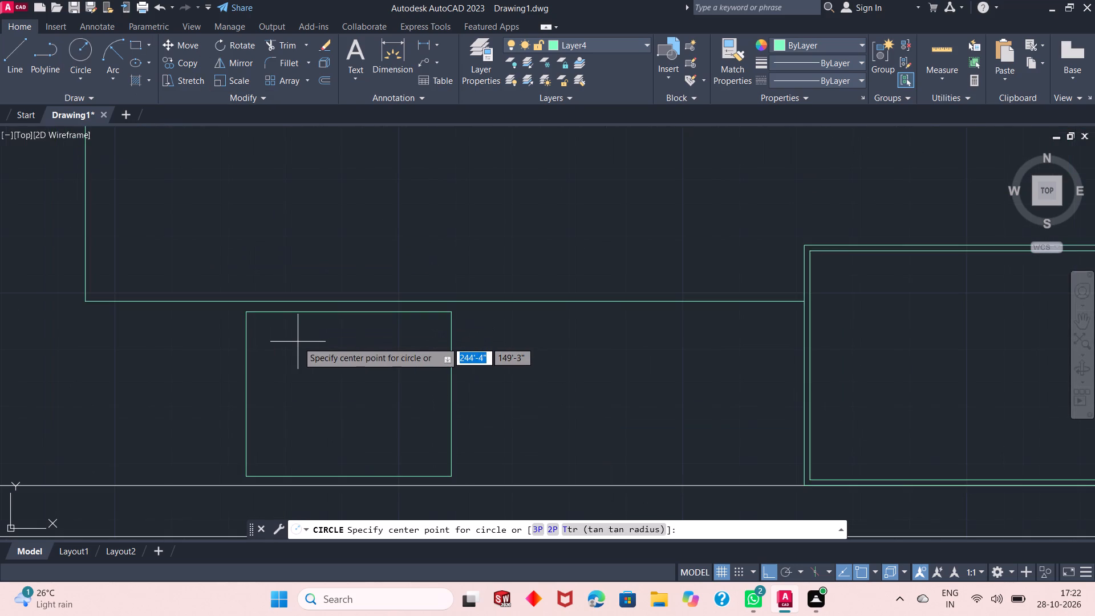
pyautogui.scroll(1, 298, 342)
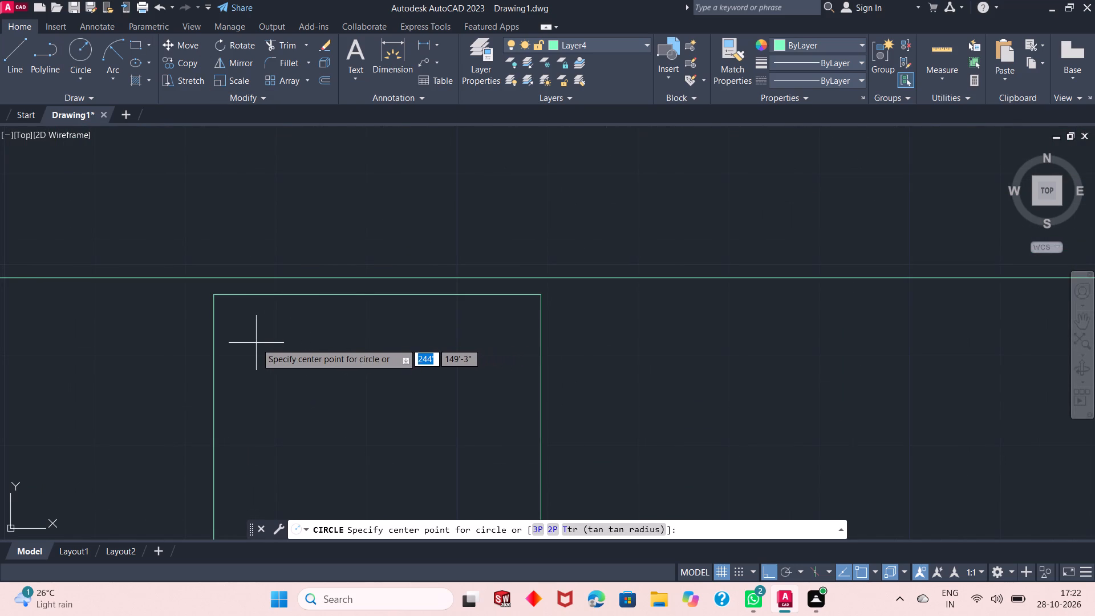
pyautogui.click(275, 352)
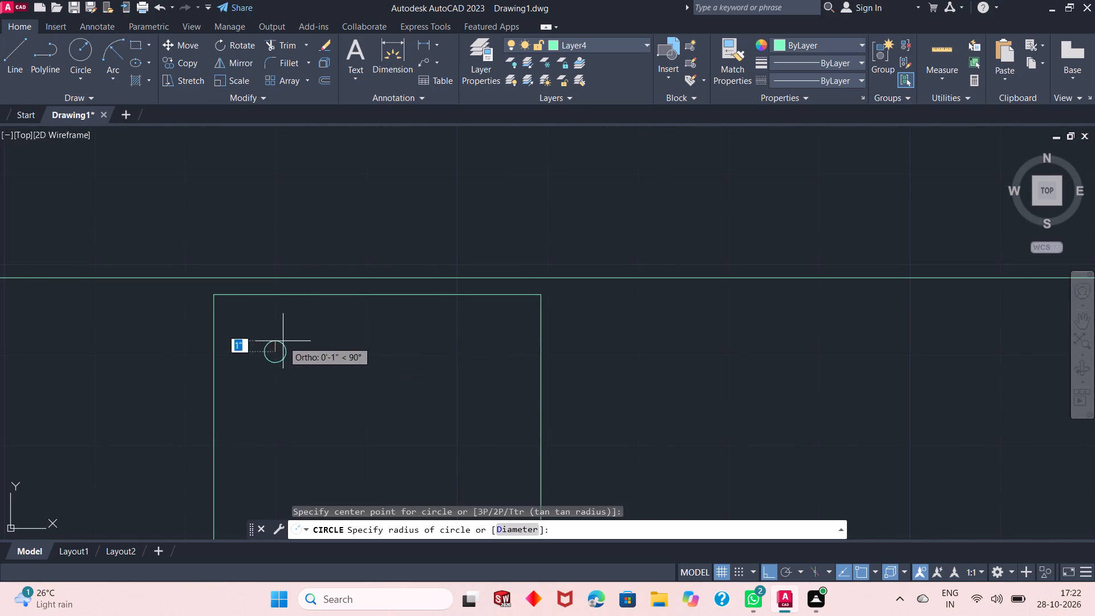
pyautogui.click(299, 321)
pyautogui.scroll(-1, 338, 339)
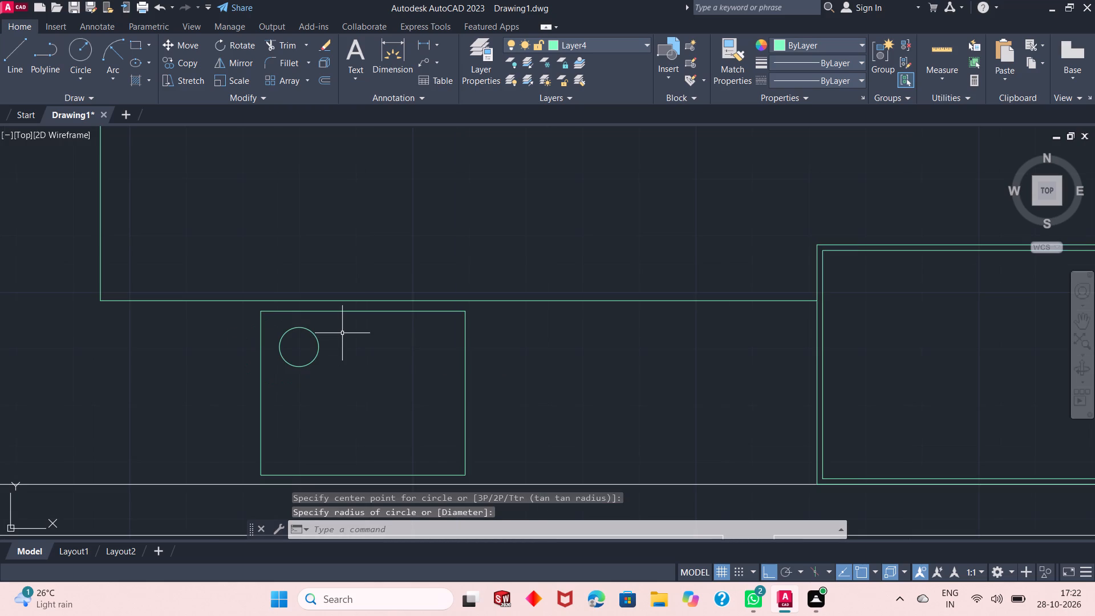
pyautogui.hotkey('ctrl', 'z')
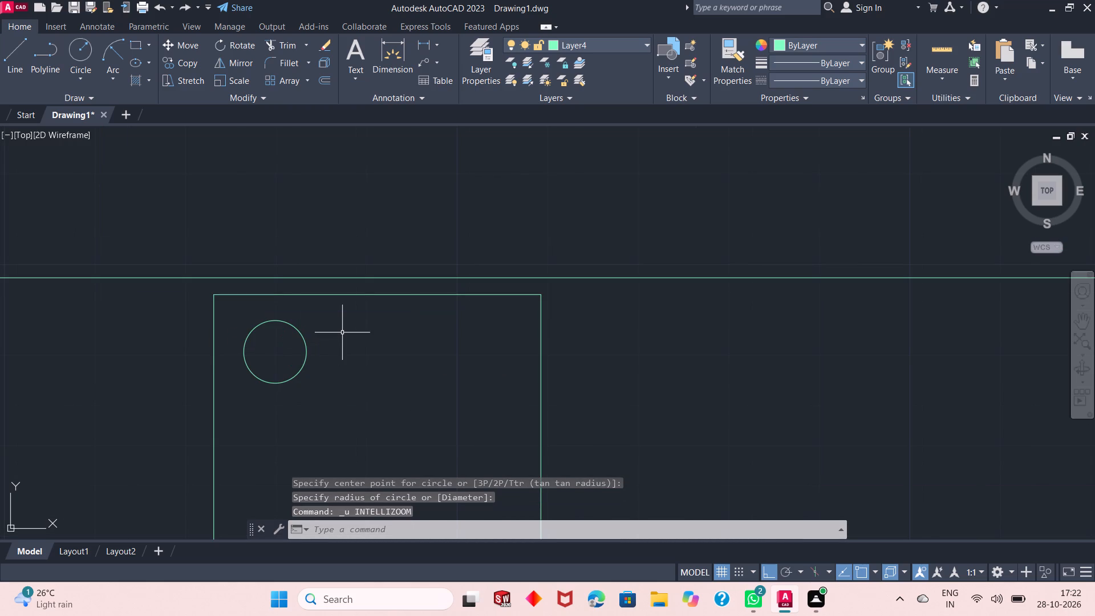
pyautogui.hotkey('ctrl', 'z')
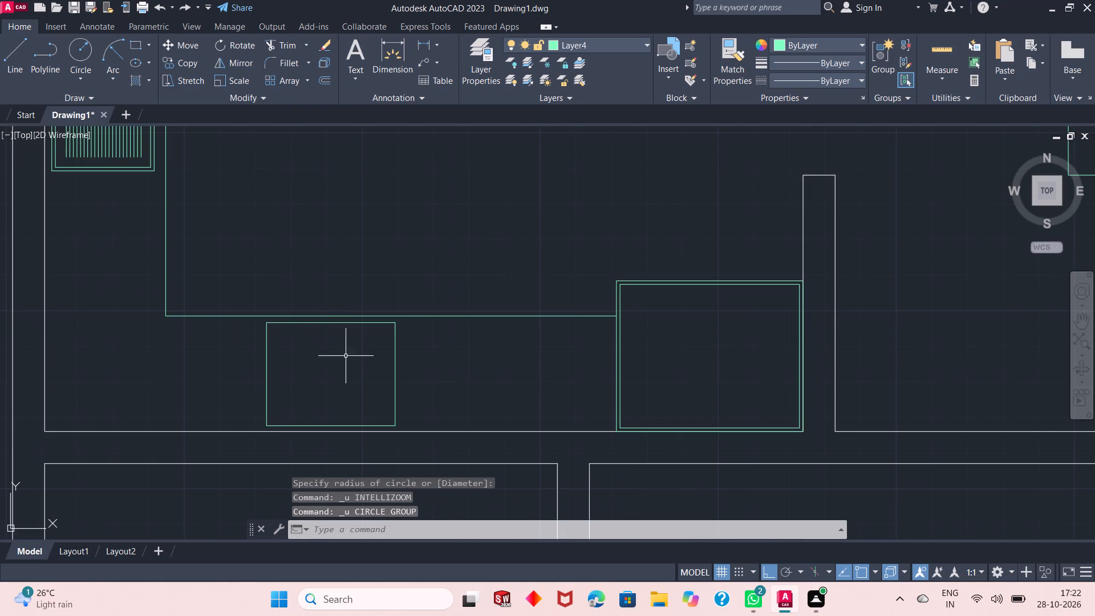
# Draw a burner circle inside the counter rectangle near its northwest corner, clear of both edges.
pyautogui.scroll(2, 348, 387)
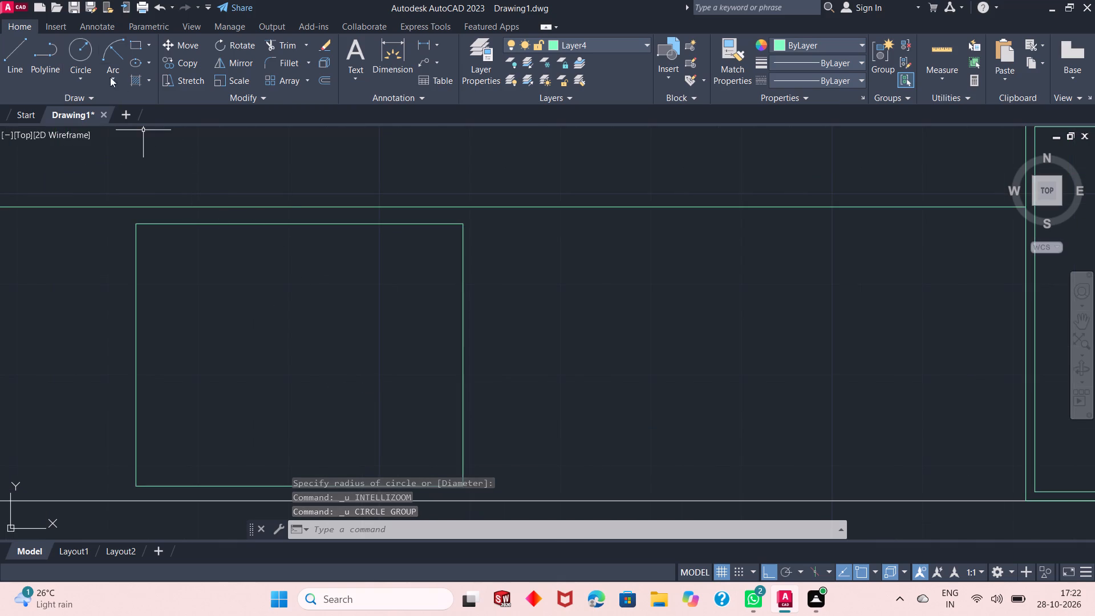
pyautogui.click(73, 47)
pyautogui.click(193, 300)
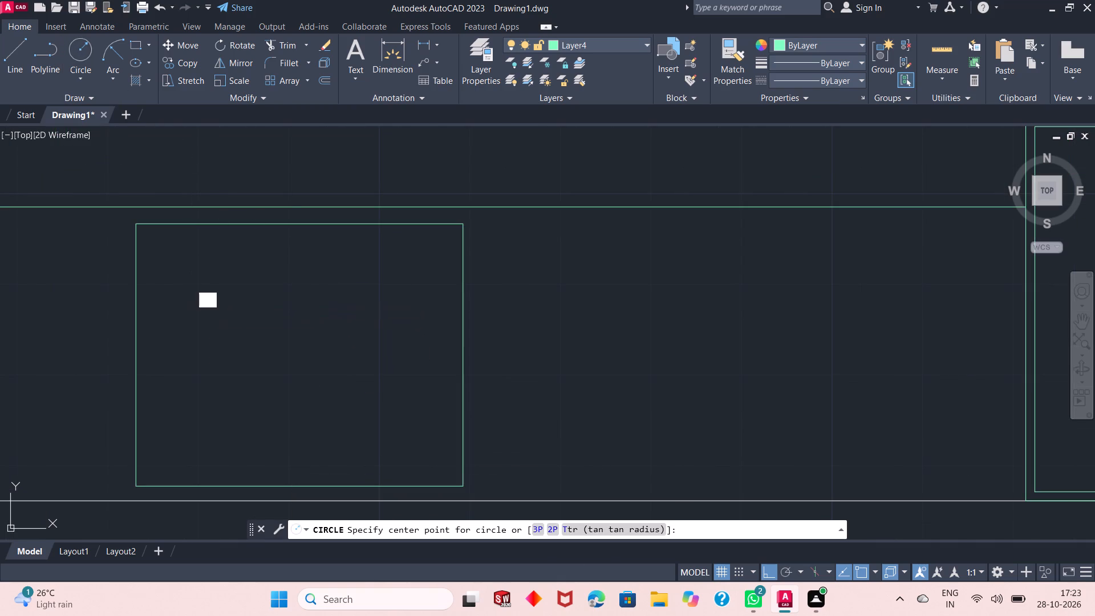
pyautogui.click(221, 261)
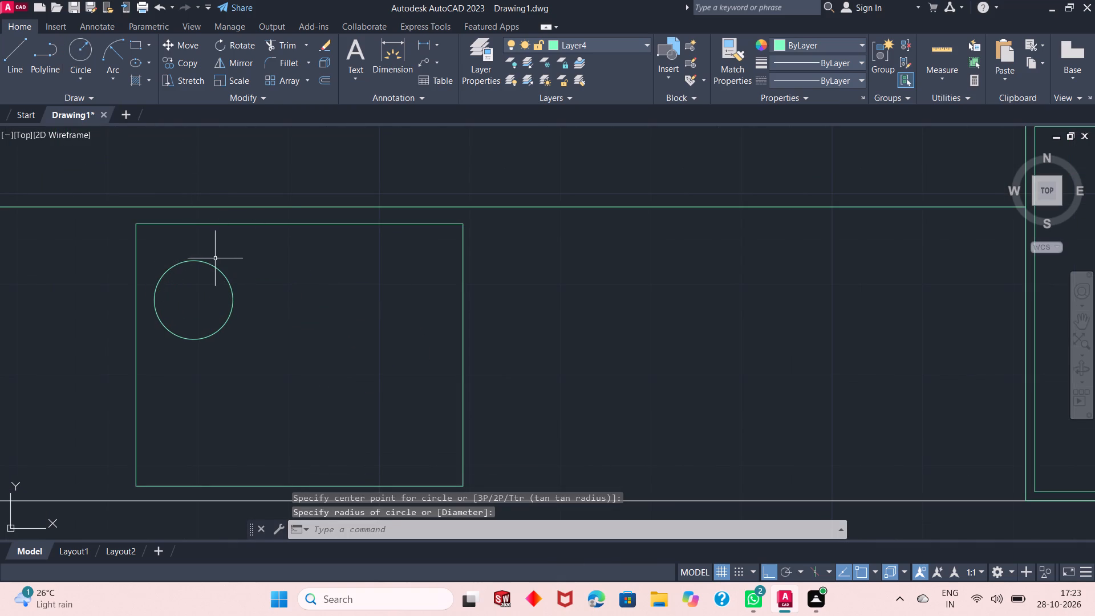
# Copy the burner circle from its center to about 1'-0" and 1'-11" east, forming a row of three.
pyautogui.click(215, 264)
pyautogui.click(215, 264)
pyautogui.click(207, 271)
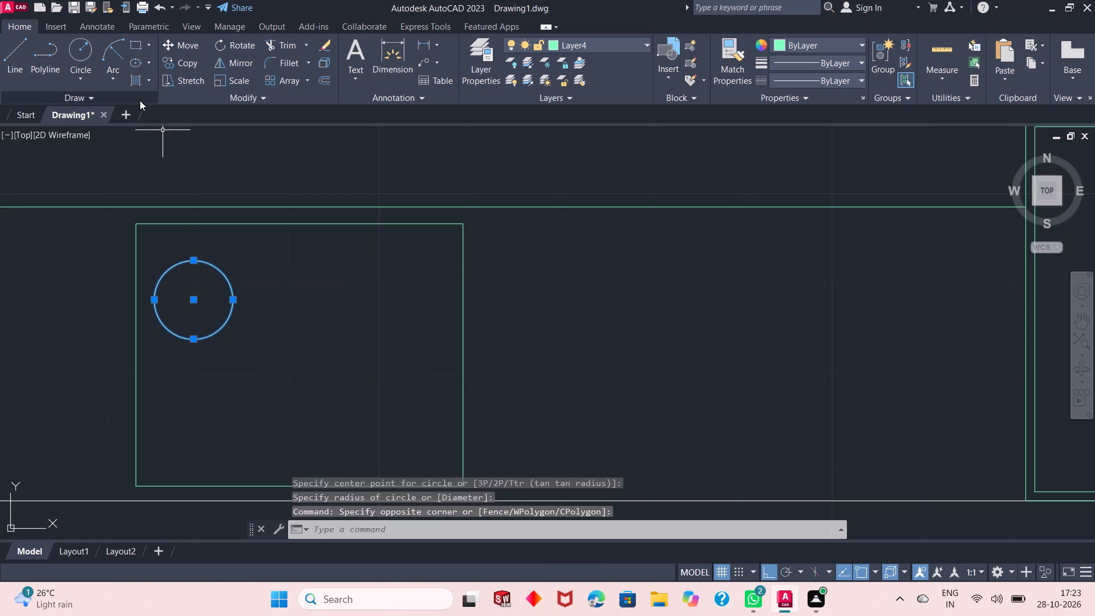
pyautogui.click(189, 68)
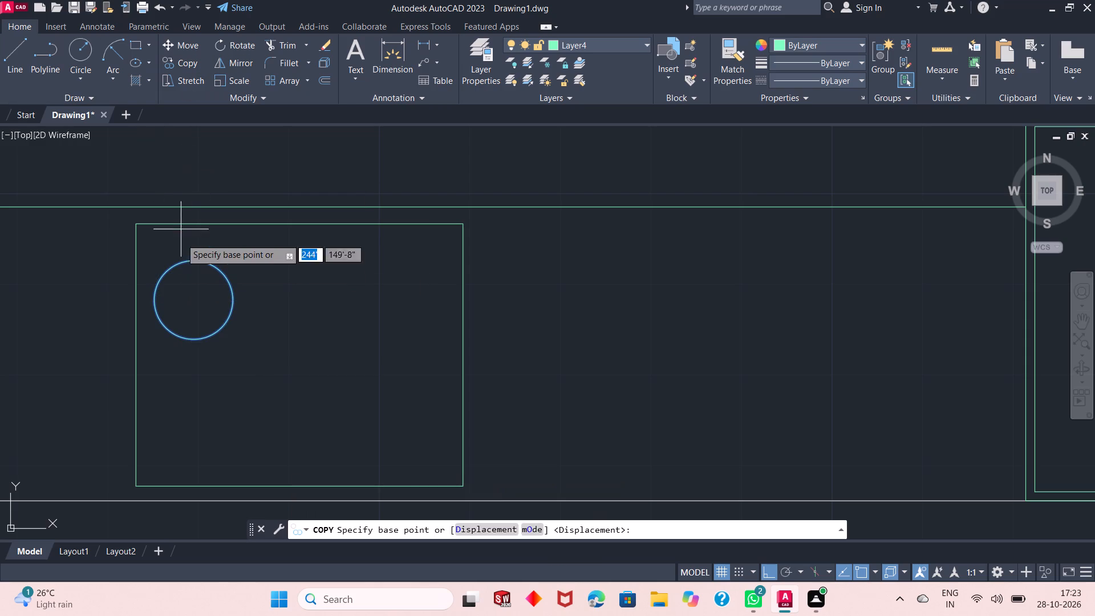
pyautogui.click(192, 299)
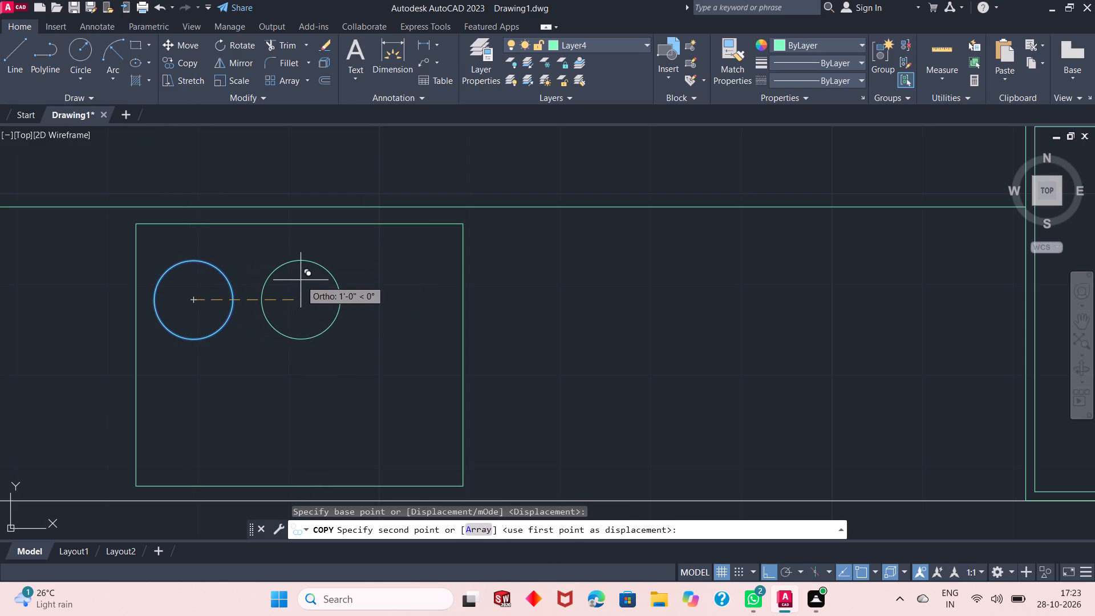
pyautogui.click(301, 281)
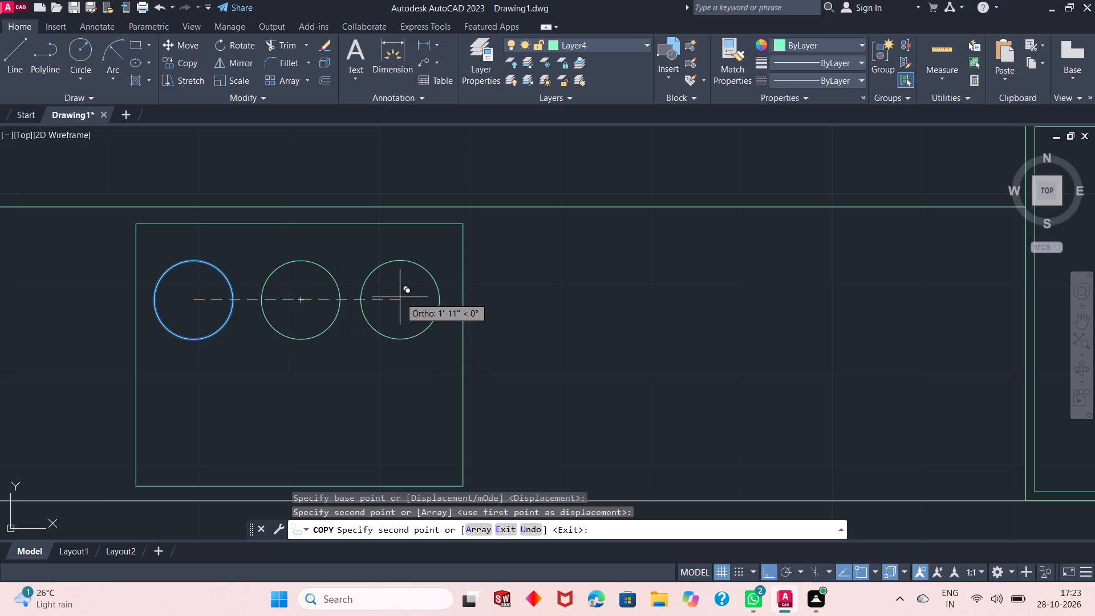
pyautogui.click(399, 298)
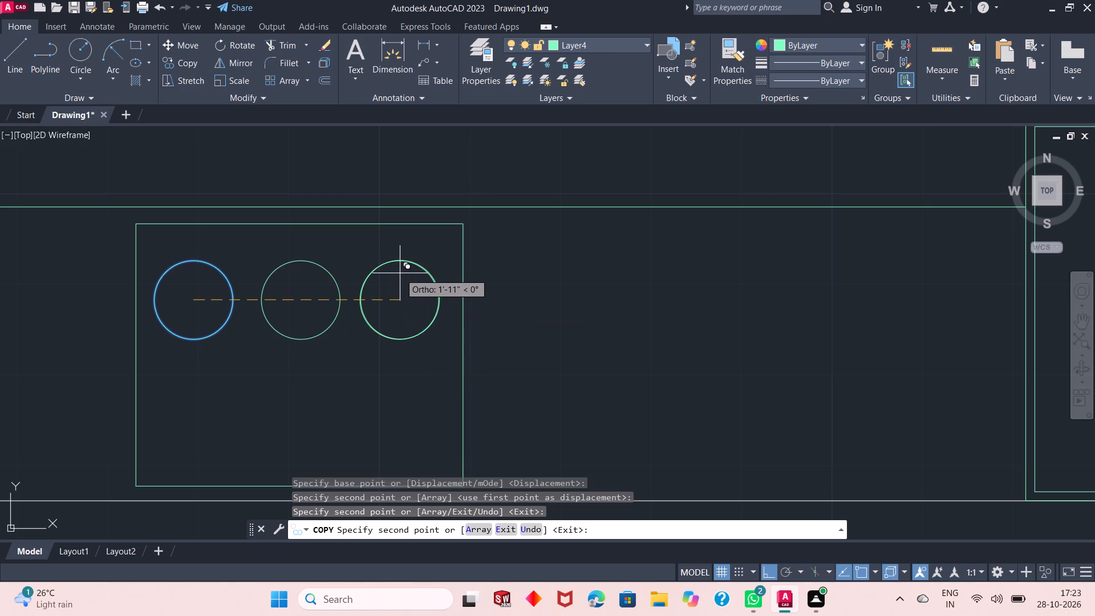
pyautogui.rightClick(400, 273)
pyautogui.click(413, 281)
# Copy the row of three burner circles about 1'-0" south to form the cooktop's second row.
pyautogui.click(431, 246)
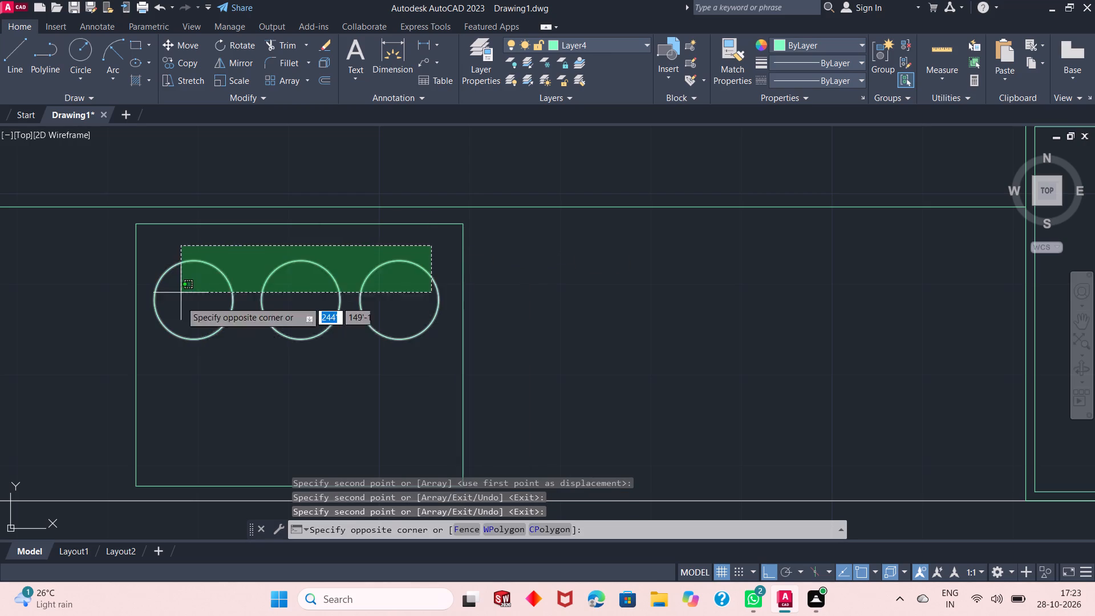
pyautogui.click(181, 318)
pyautogui.click(197, 63)
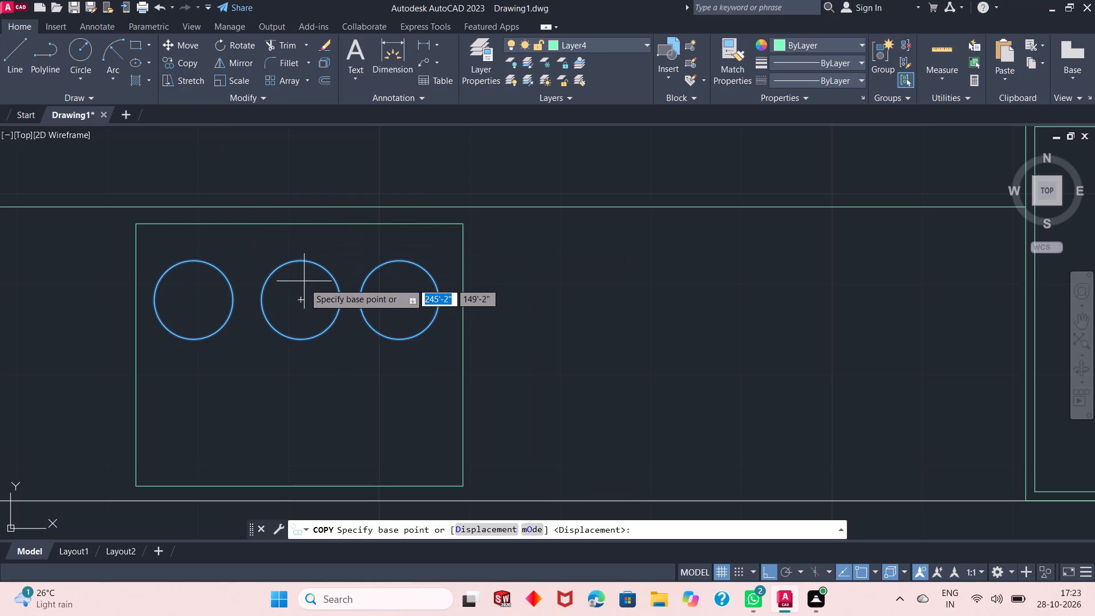
pyautogui.click(298, 298)
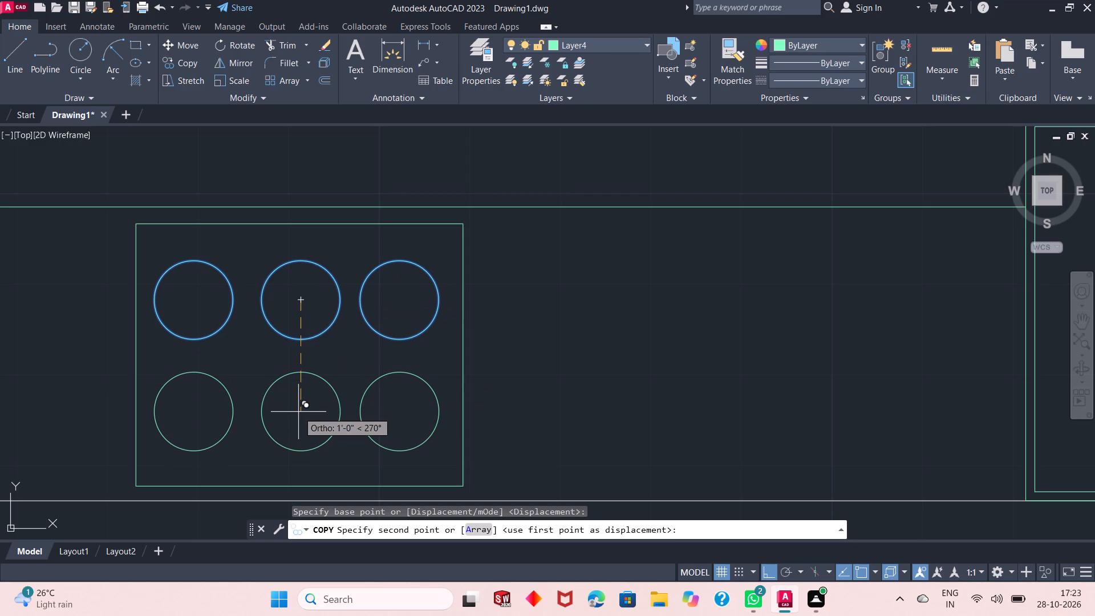
pyautogui.click(298, 414)
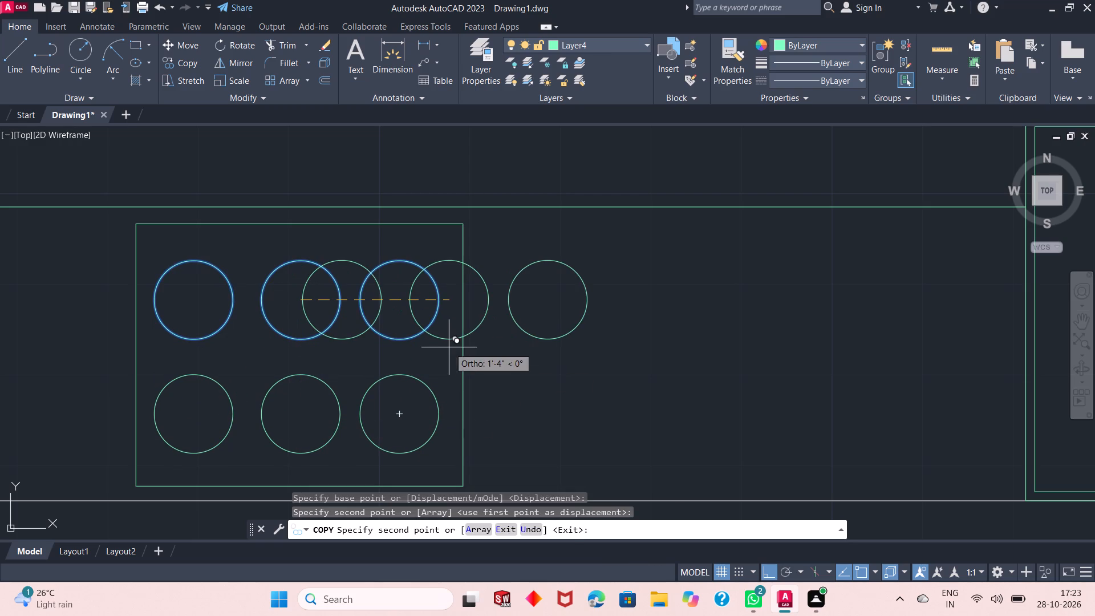
pyautogui.rightClick(449, 347)
pyautogui.click(468, 354)
# Make layer 0 the current layer.
pyautogui.scroll(-3, 281, 343)
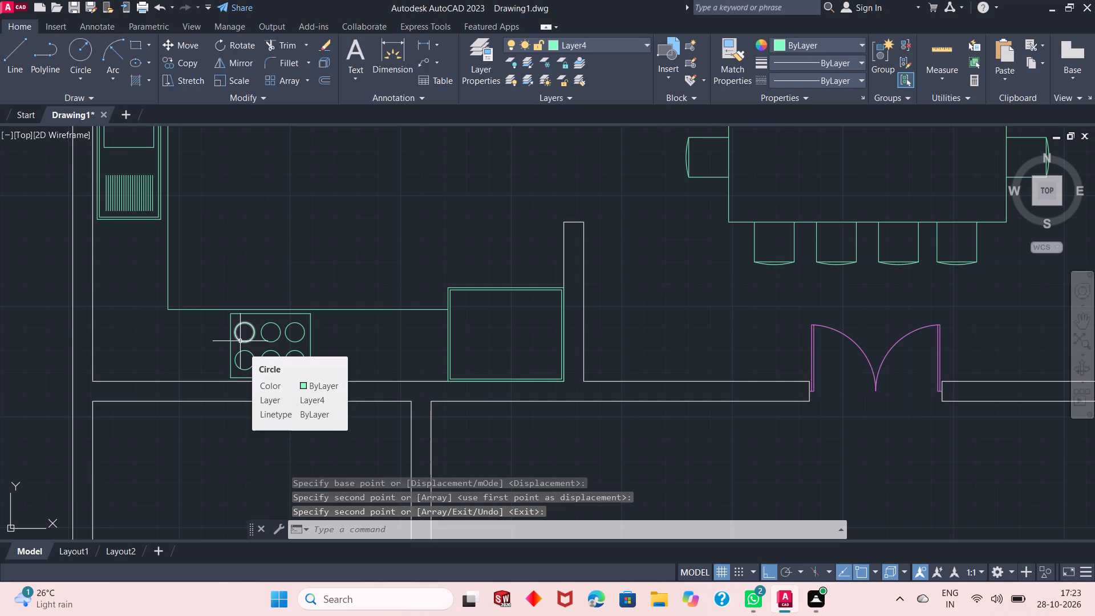
pyautogui.scroll(-2, 235, 350)
pyautogui.scroll(-1, 208, 274)
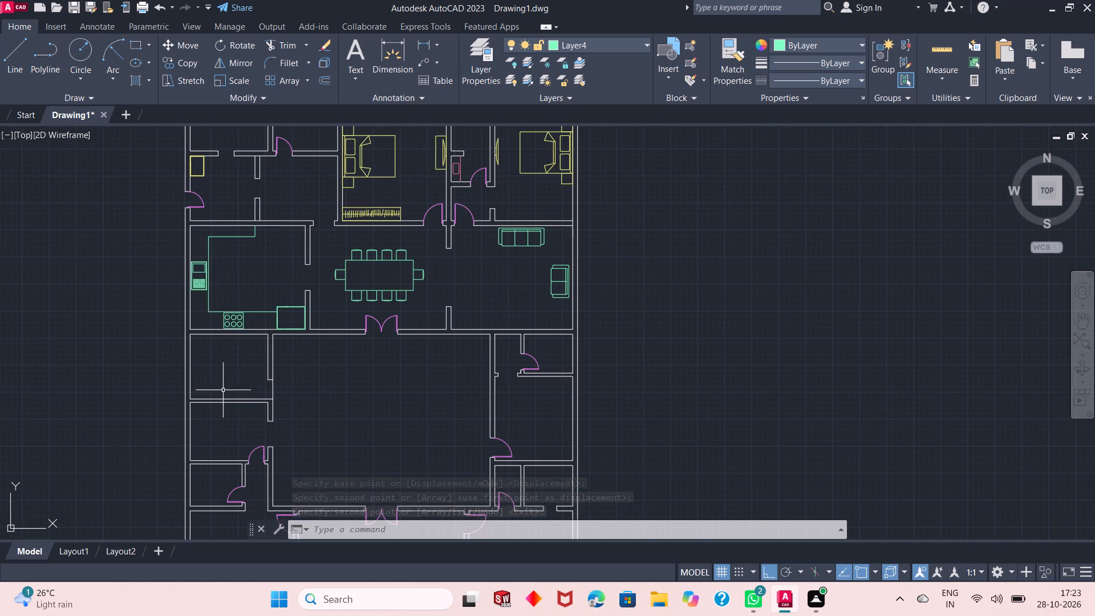
pyautogui.scroll(1, 223, 390)
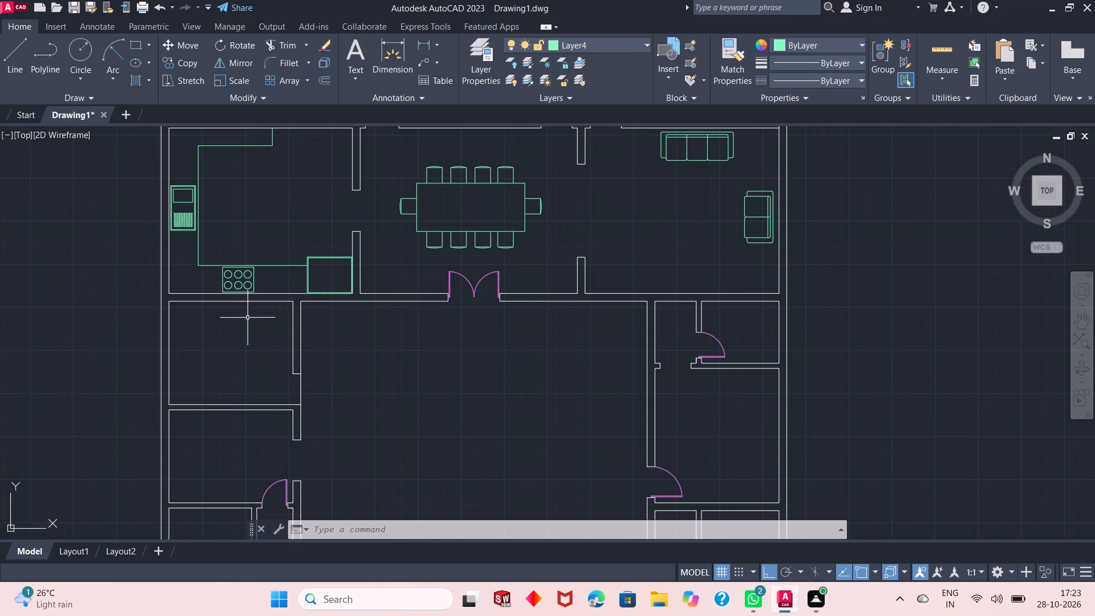
pyautogui.scroll(-1, 240, 303)
pyautogui.scroll(2, 214, 355)
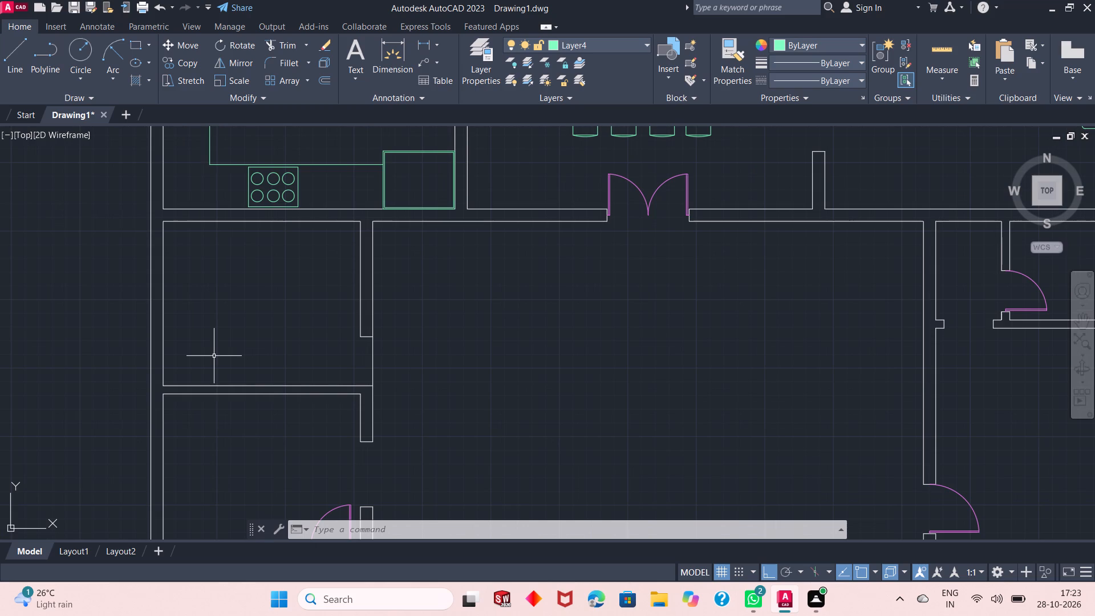
pyautogui.click(616, 40)
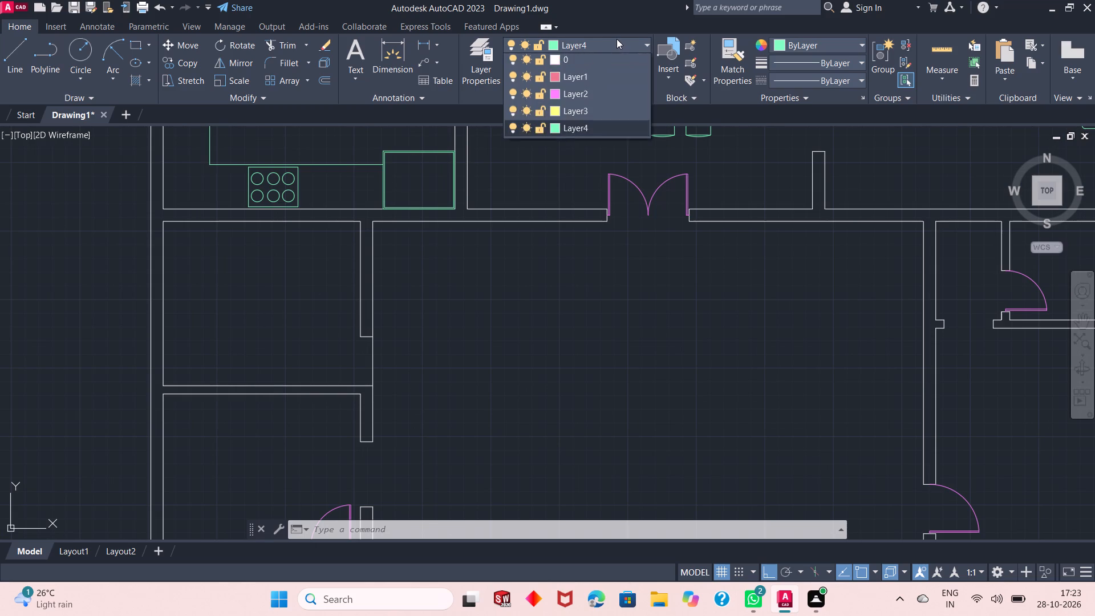
pyautogui.click(603, 65)
# Draw a line 1' south from the inner northwest corner of the room south of the kitchen, continuing 9" west across the wall.
pyautogui.click(5, 60)
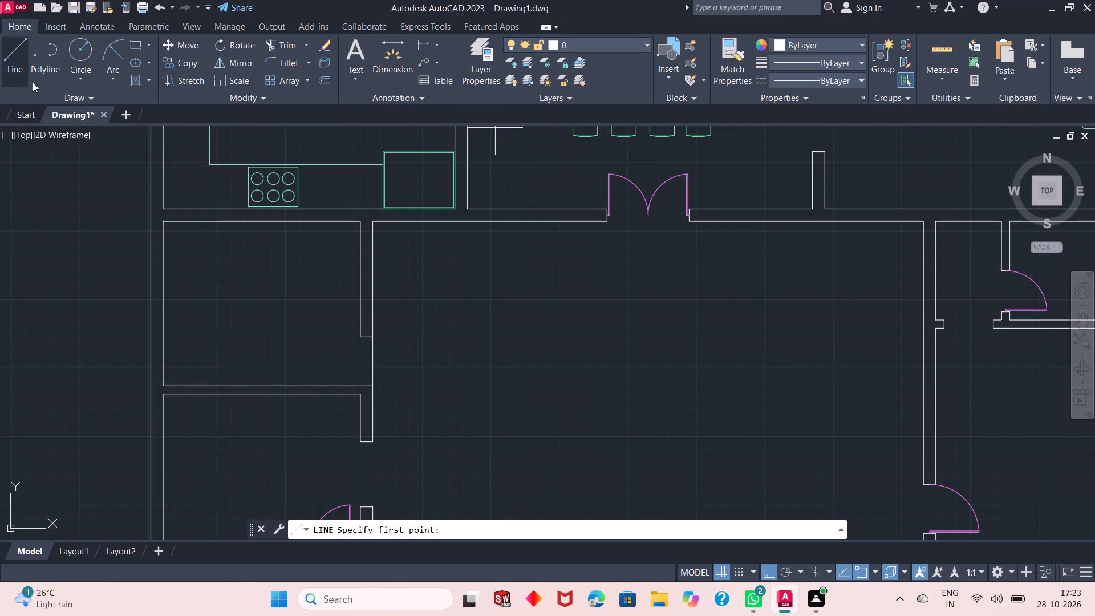
pyautogui.click(164, 223)
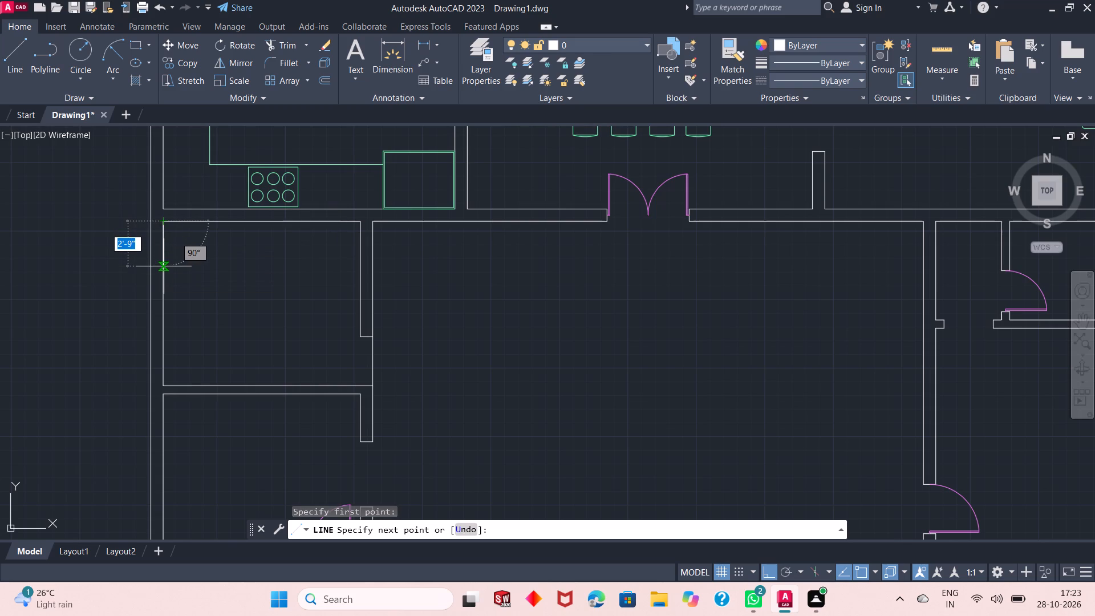
pyautogui.write('9"')
pyautogui.press('Return')
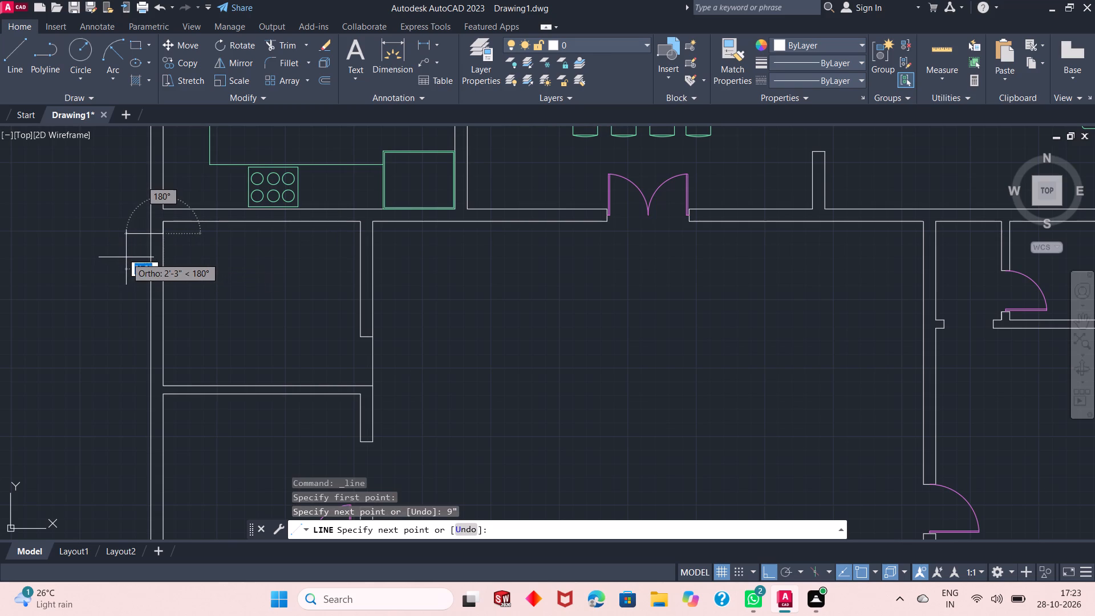
pyautogui.hotkey('ctrl', 'z')
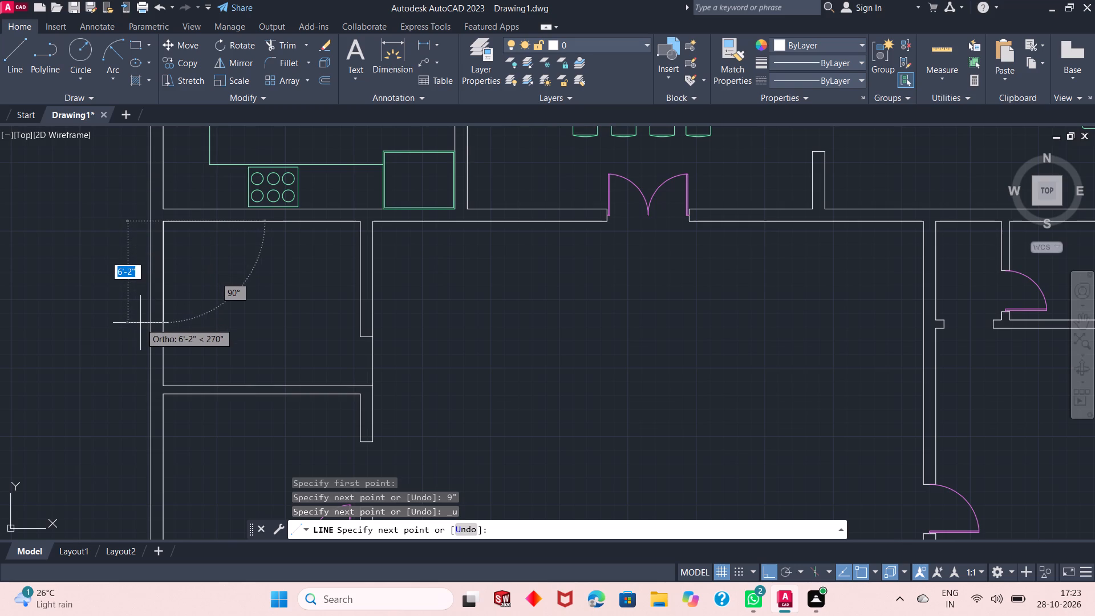
pyautogui.write("1'")
pyautogui.press('Return')
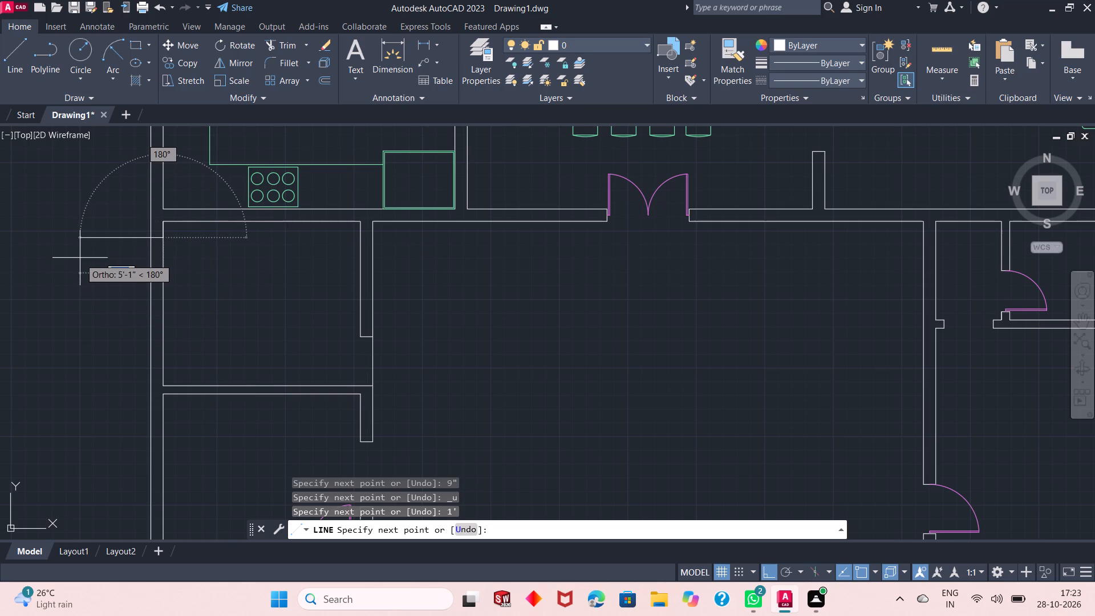
pyautogui.write('9"')
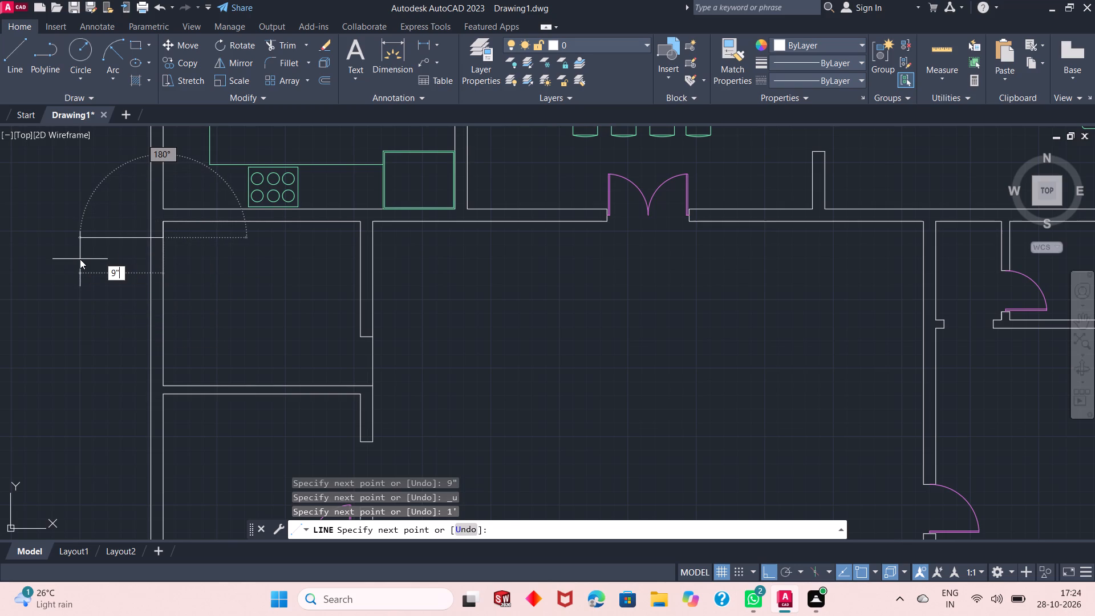
pyautogui.press('Return')
pyautogui.press('Return')
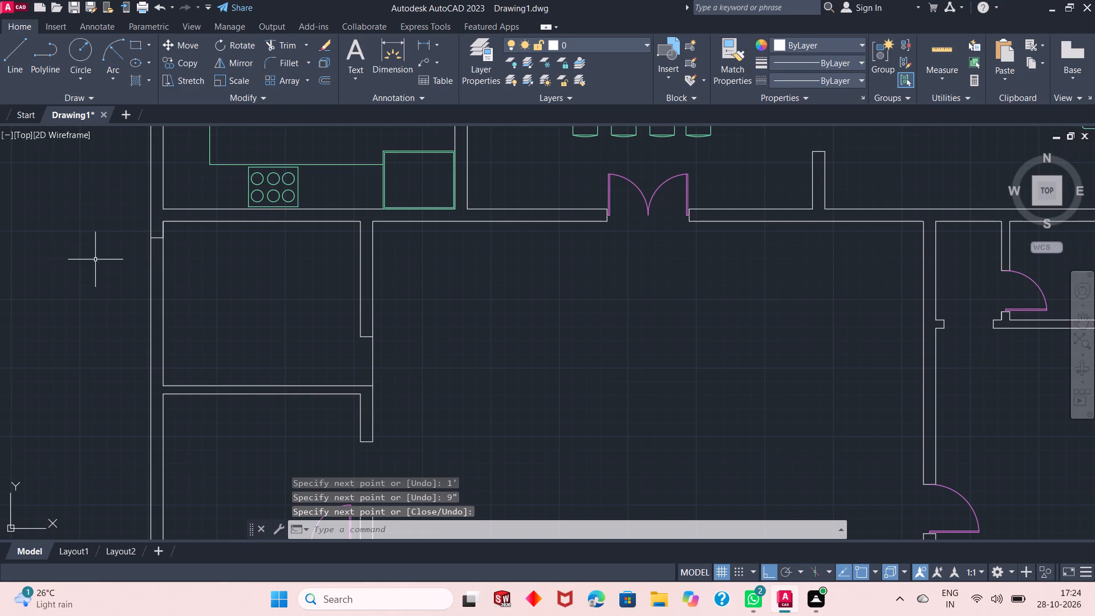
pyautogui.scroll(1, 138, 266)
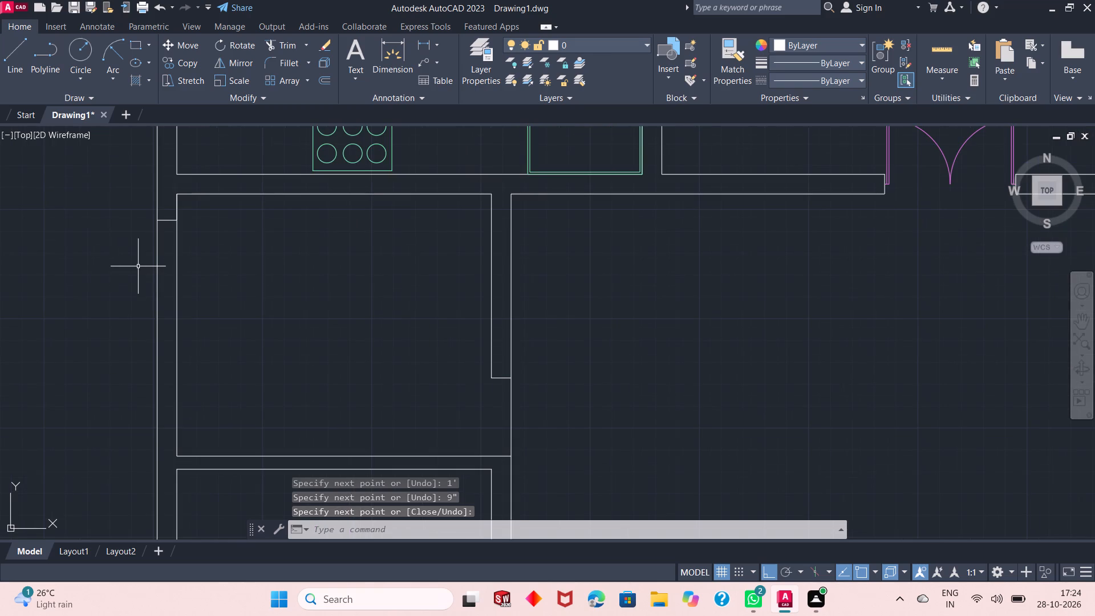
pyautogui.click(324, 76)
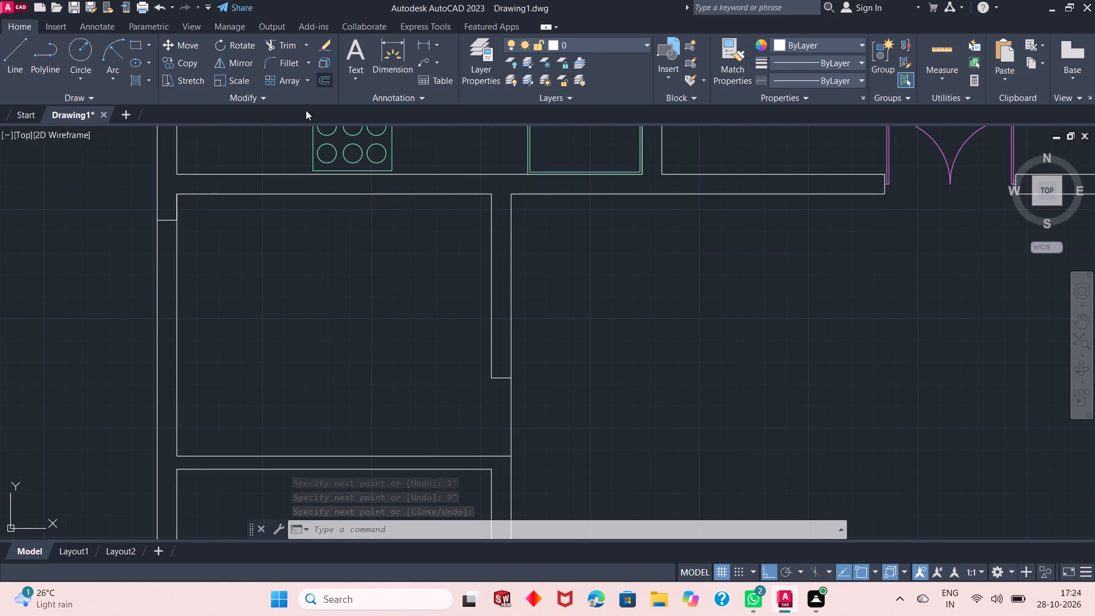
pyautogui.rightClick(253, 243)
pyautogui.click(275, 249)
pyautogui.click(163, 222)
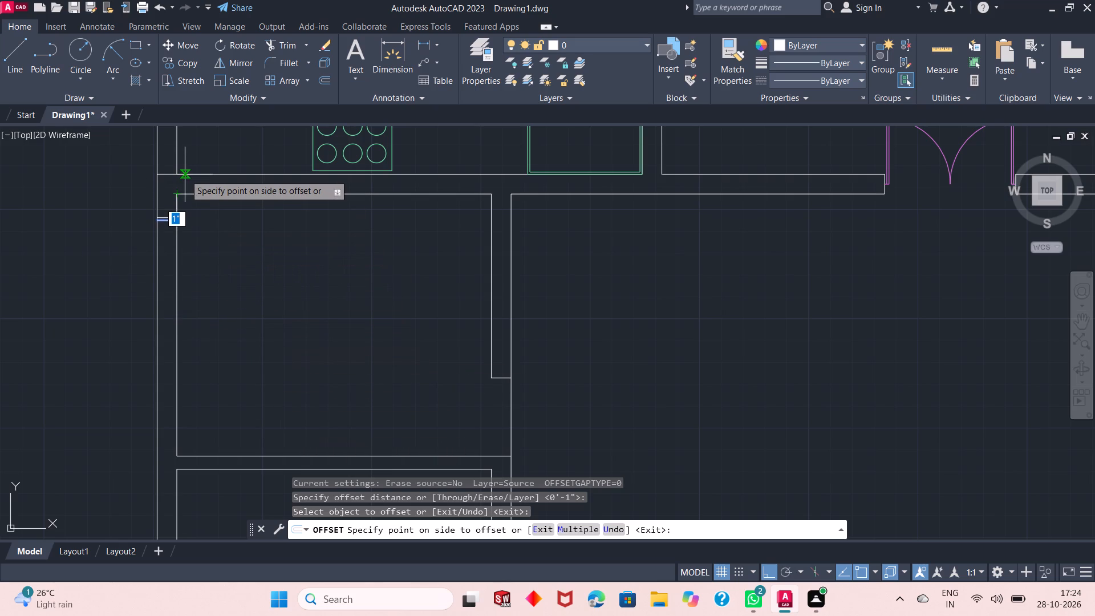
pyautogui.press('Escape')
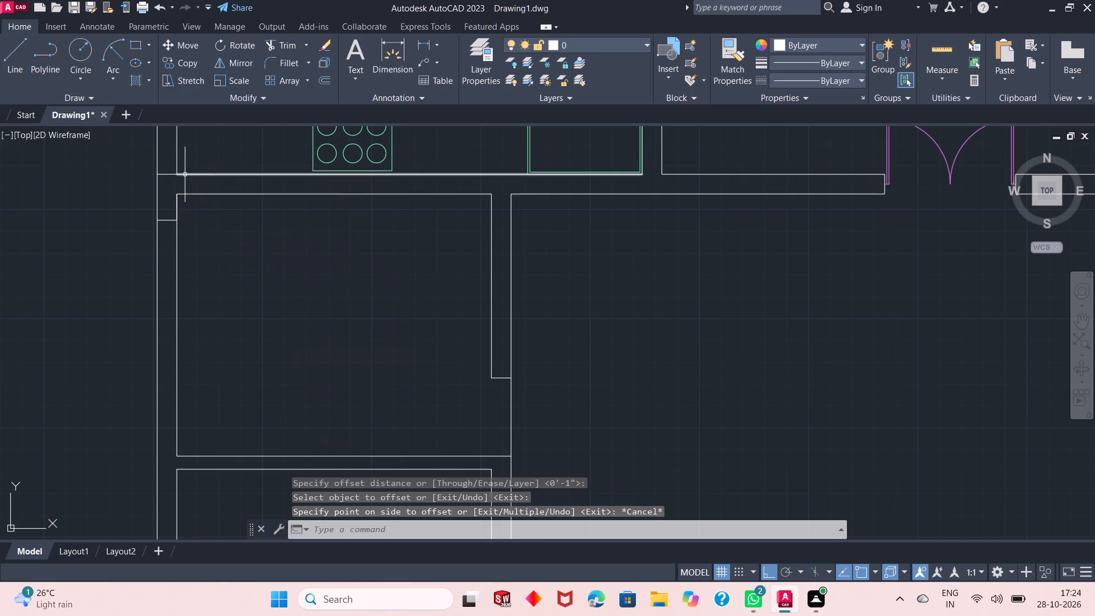
# Offset the short line across the west wall 2' south to mark the other side of the opening.
pyautogui.click(327, 79)
pyautogui.rightClick(265, 143)
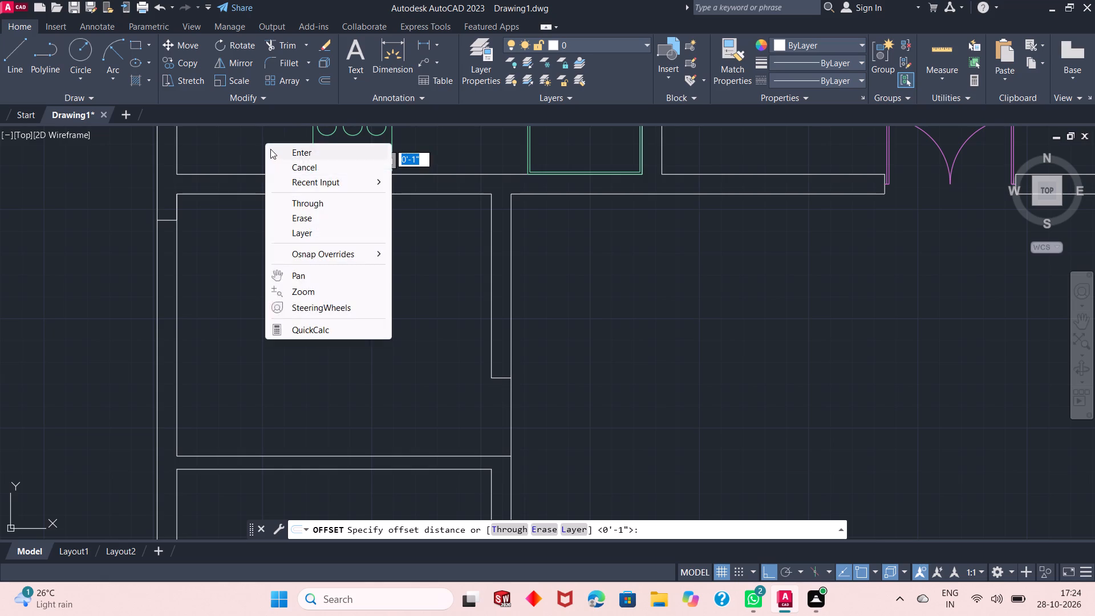
pyautogui.click(273, 149)
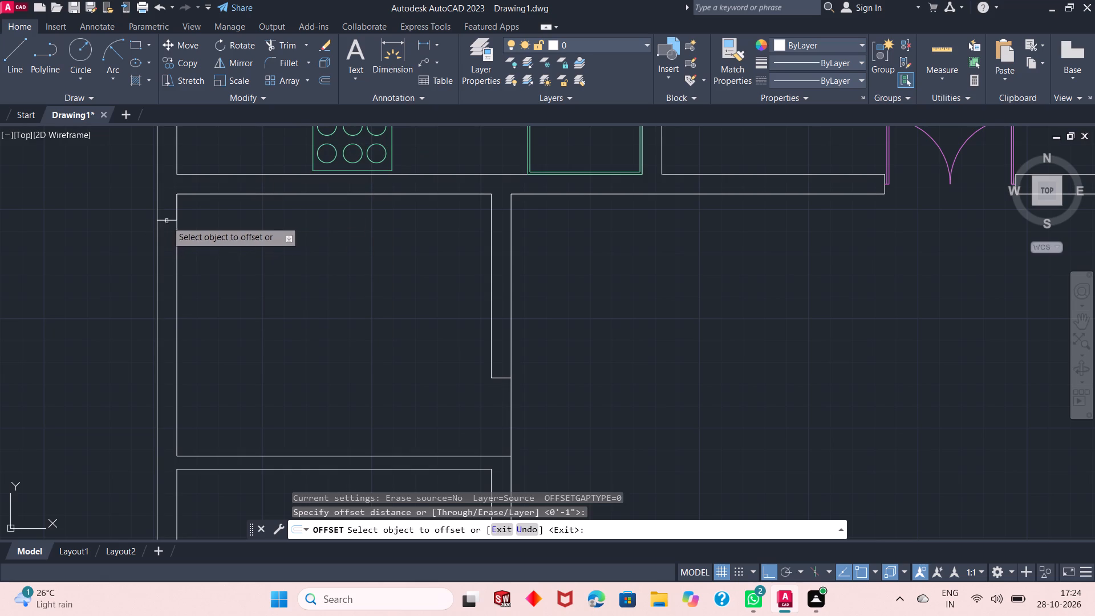
pyautogui.click(167, 219)
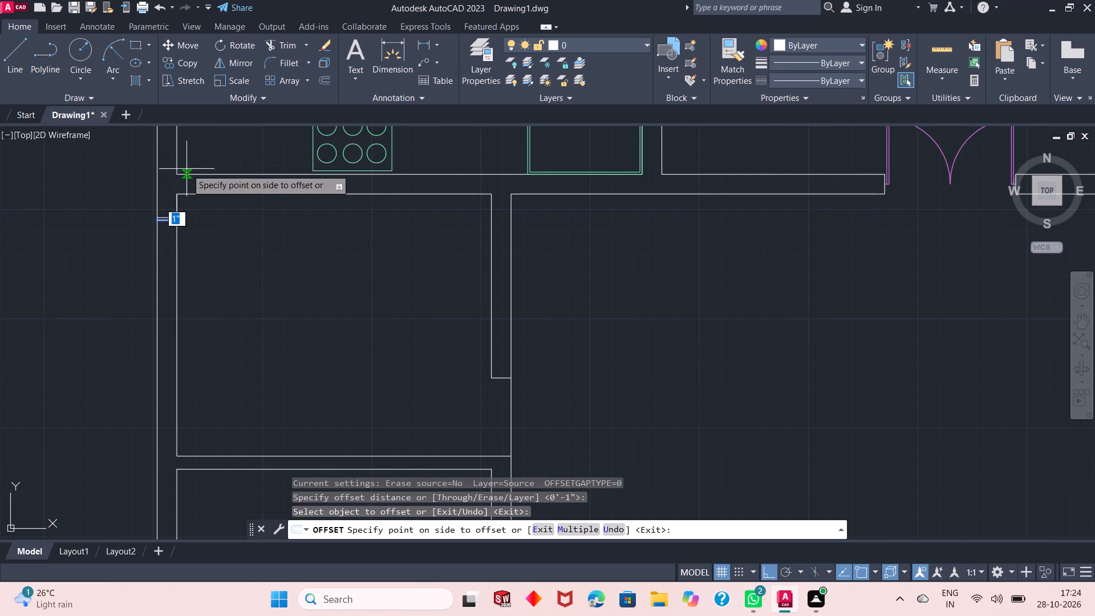
pyautogui.scroll(-2, 186, 286)
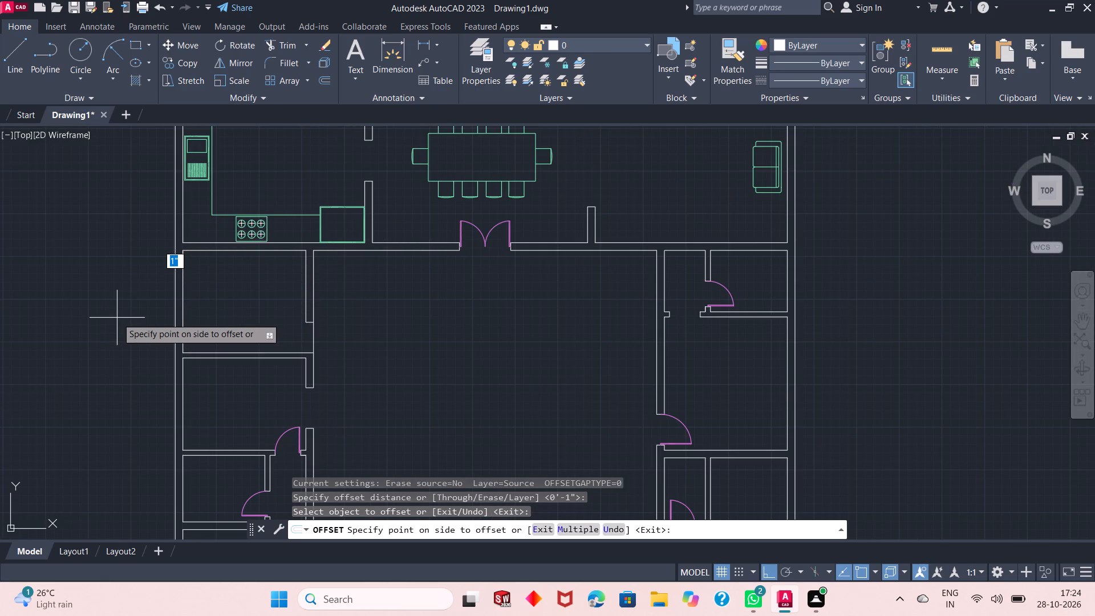
pyautogui.write("2'")
pyautogui.press('Return')
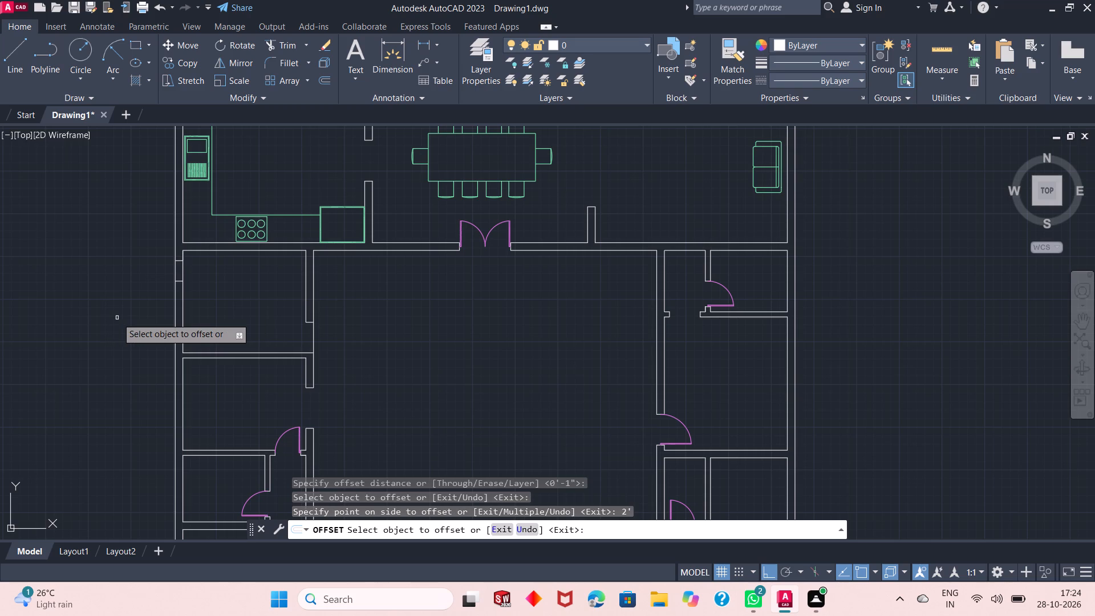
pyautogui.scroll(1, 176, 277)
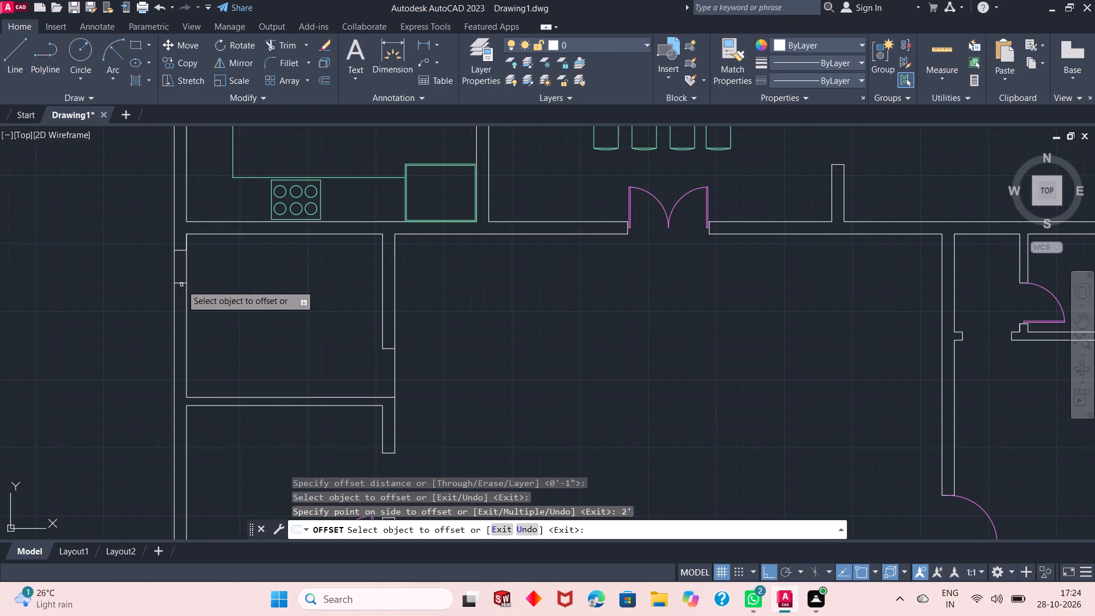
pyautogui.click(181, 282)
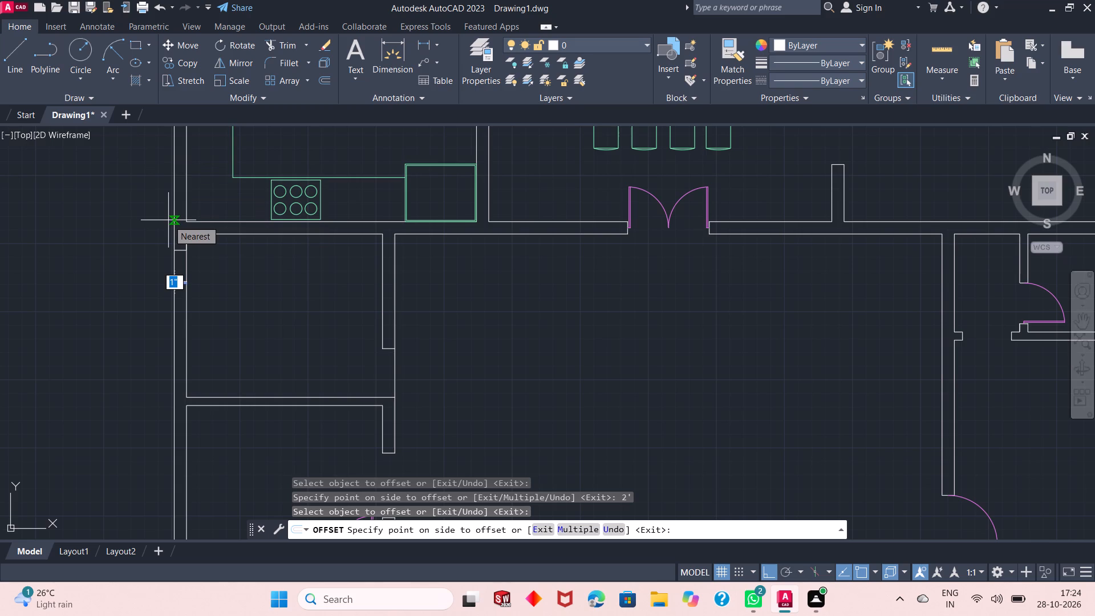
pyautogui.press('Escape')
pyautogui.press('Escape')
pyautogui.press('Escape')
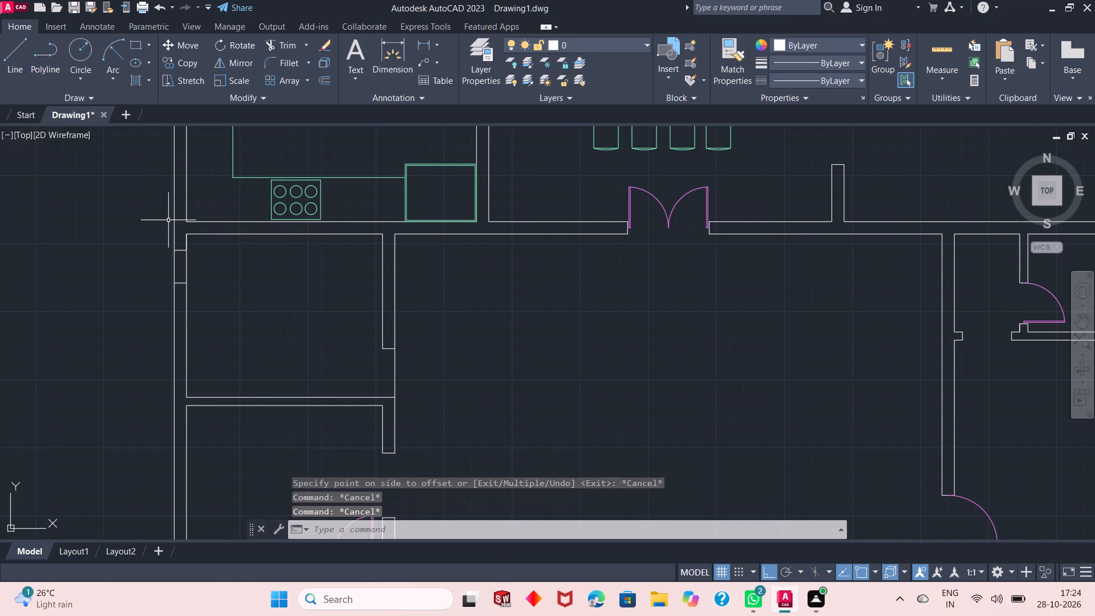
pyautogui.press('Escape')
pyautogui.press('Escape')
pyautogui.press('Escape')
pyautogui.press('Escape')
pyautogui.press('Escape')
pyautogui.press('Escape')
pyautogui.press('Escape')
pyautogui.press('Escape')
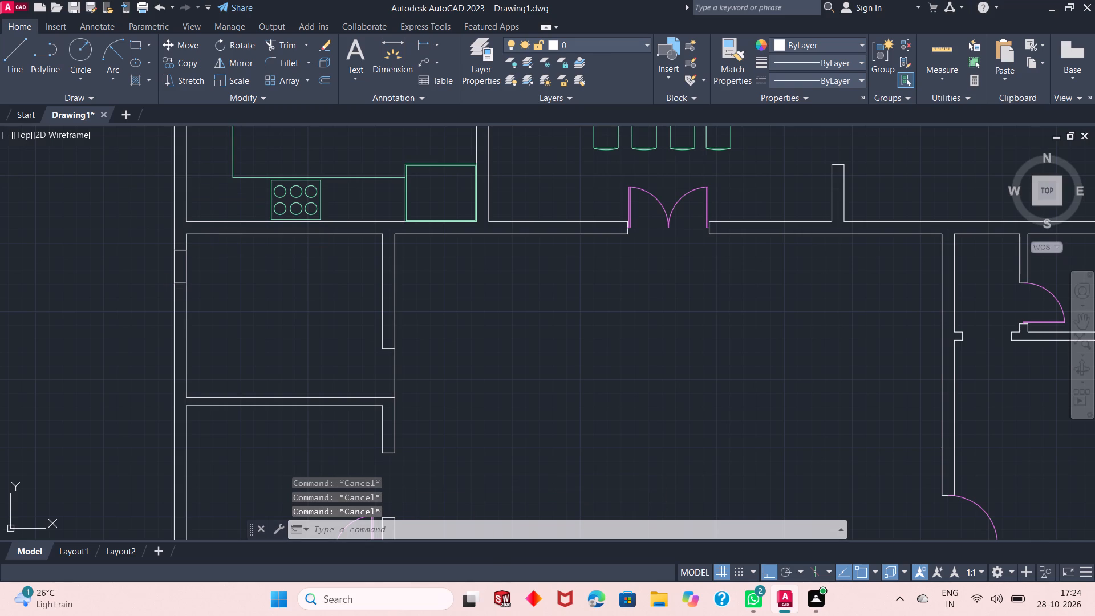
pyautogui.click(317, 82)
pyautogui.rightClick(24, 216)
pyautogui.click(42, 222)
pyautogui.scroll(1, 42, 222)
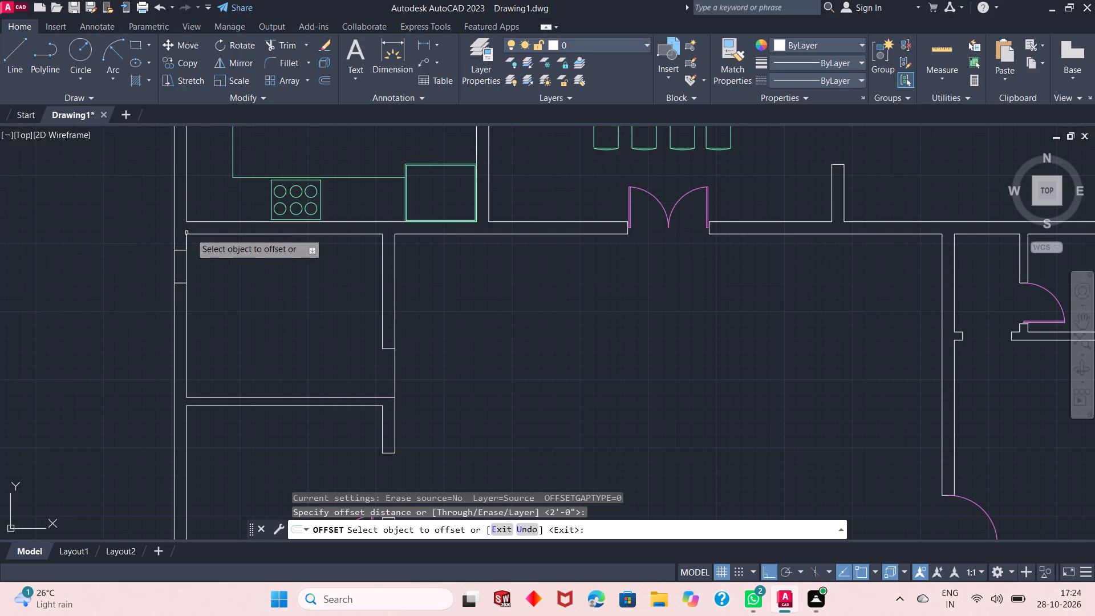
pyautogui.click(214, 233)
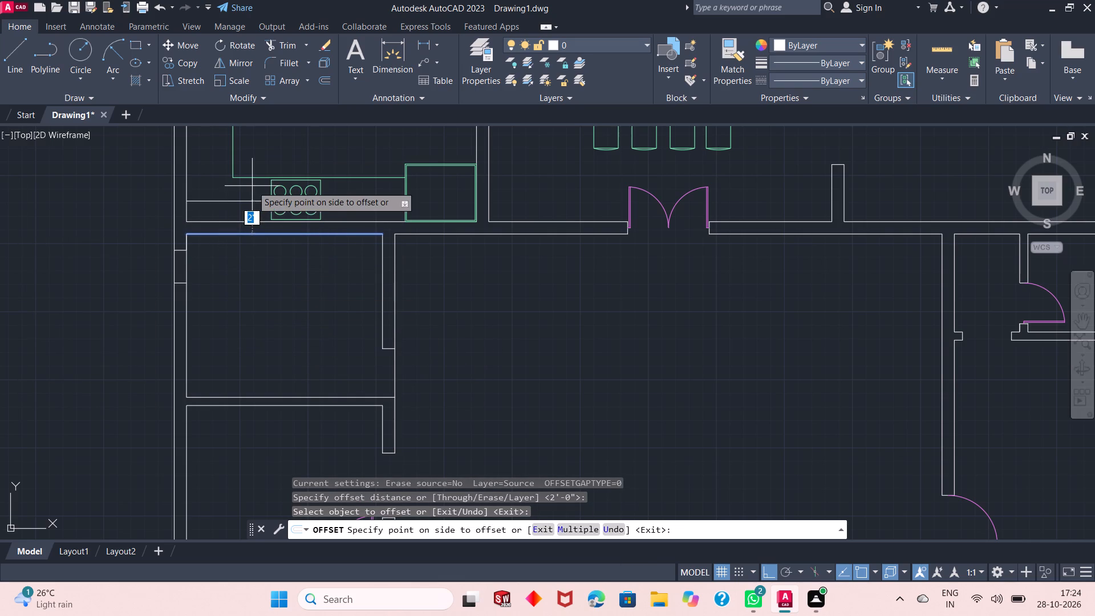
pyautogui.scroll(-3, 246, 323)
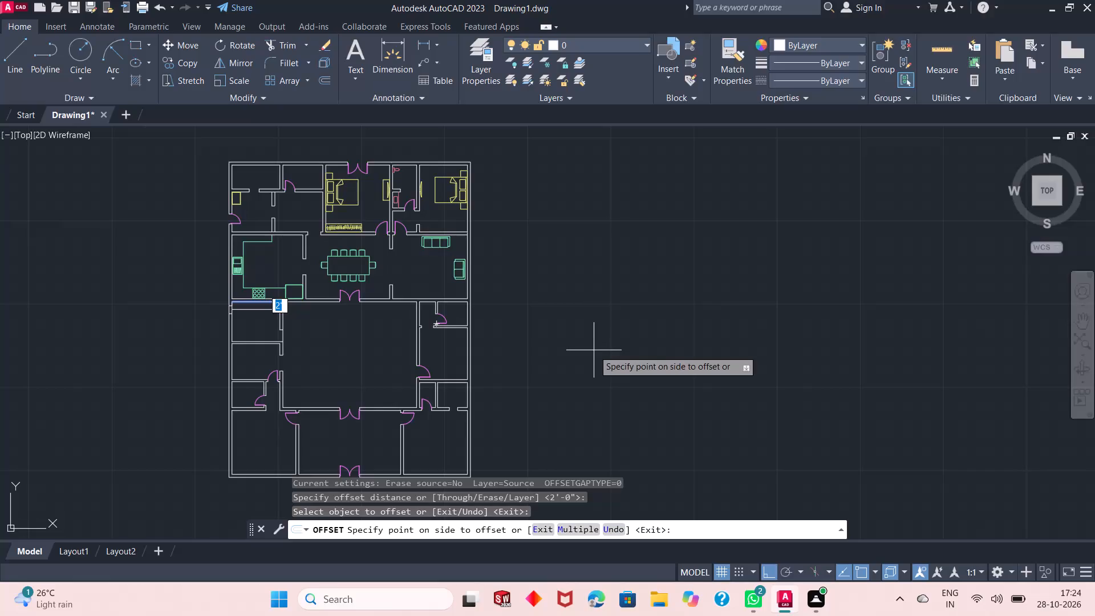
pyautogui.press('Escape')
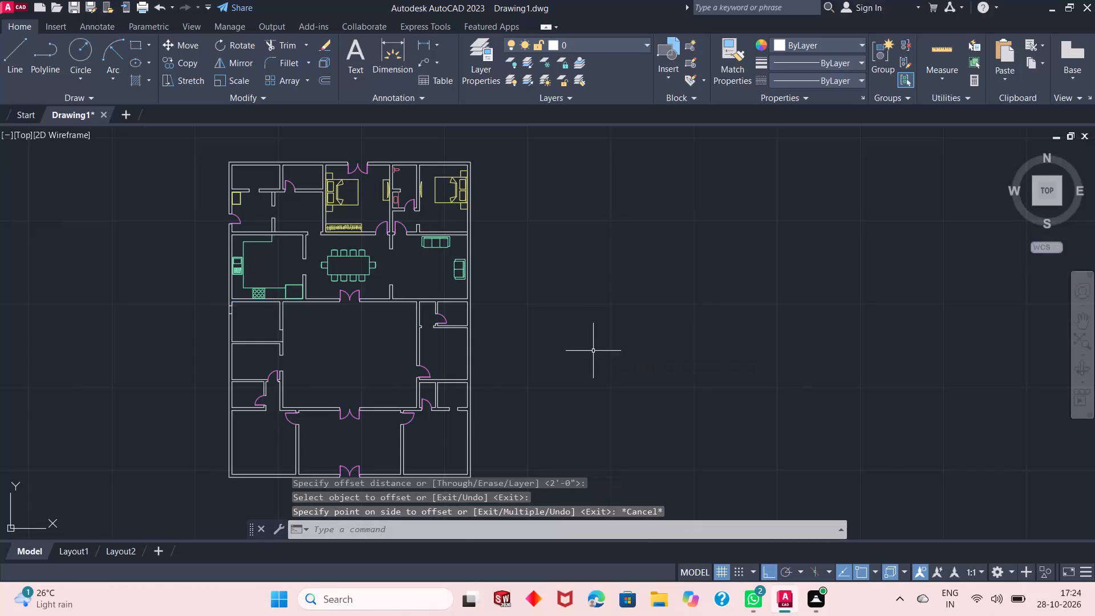
# Offset the southern line of the west wall opening 6" south in the room below the kitchen.
pyautogui.scroll(4, 238, 316)
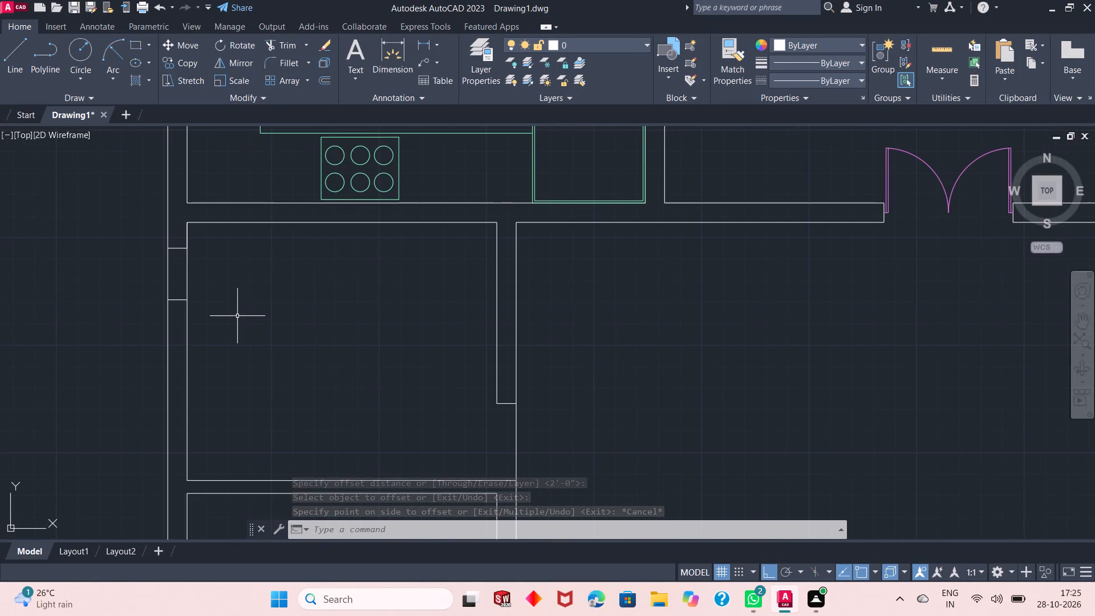
pyautogui.click(172, 302)
pyautogui.click(174, 298)
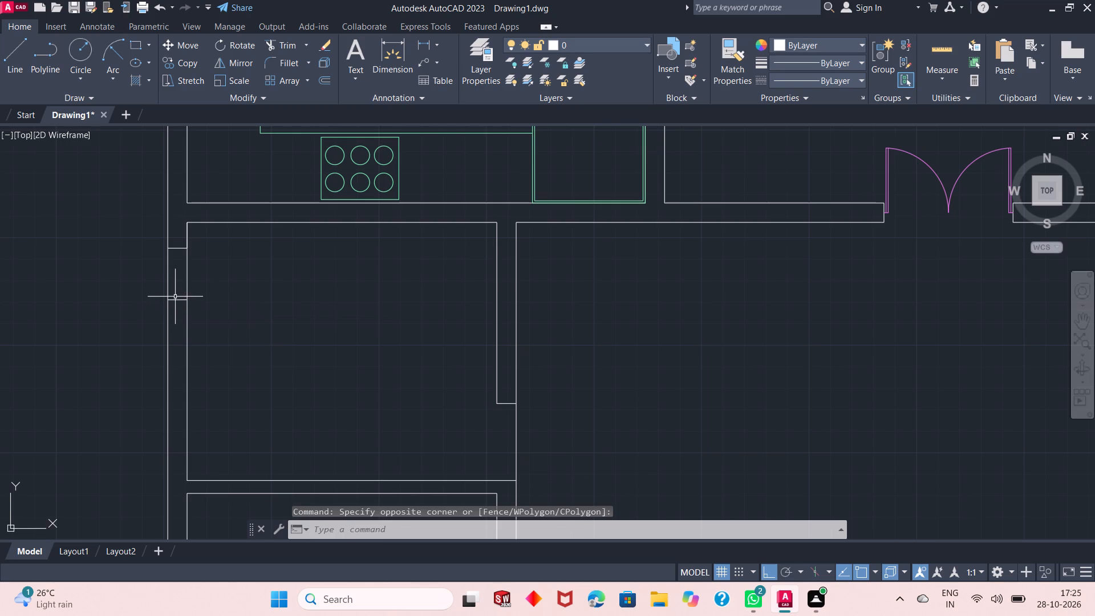
pyautogui.click(175, 297)
pyautogui.click(176, 305)
pyautogui.click(180, 301)
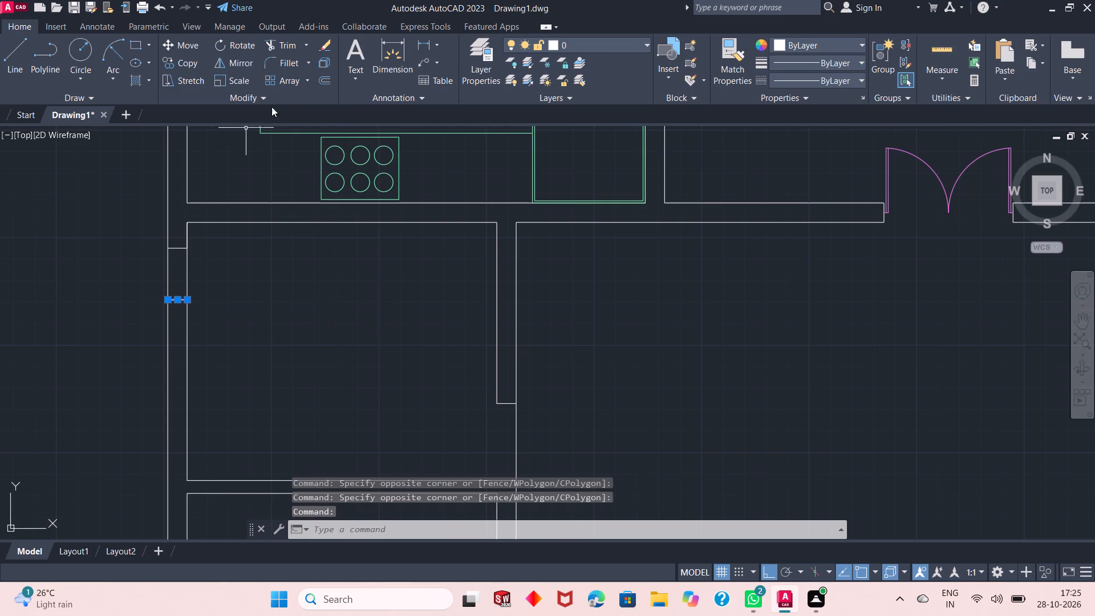
pyautogui.click(320, 79)
pyautogui.rightClick(117, 200)
pyautogui.click(124, 205)
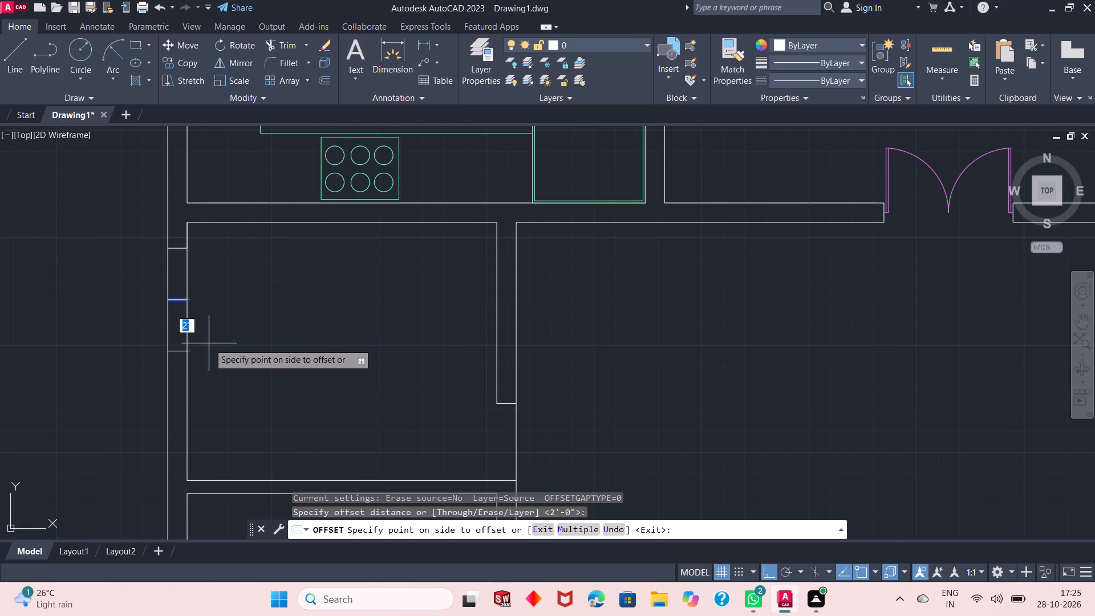
pyautogui.write('6"')
pyautogui.press('Return')
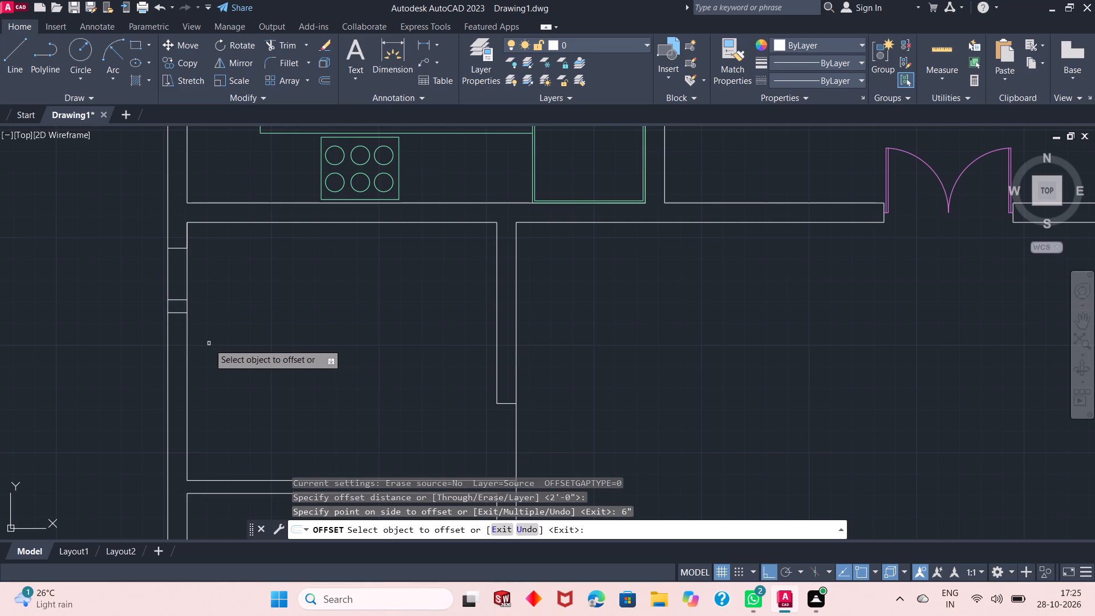
pyautogui.click(186, 364)
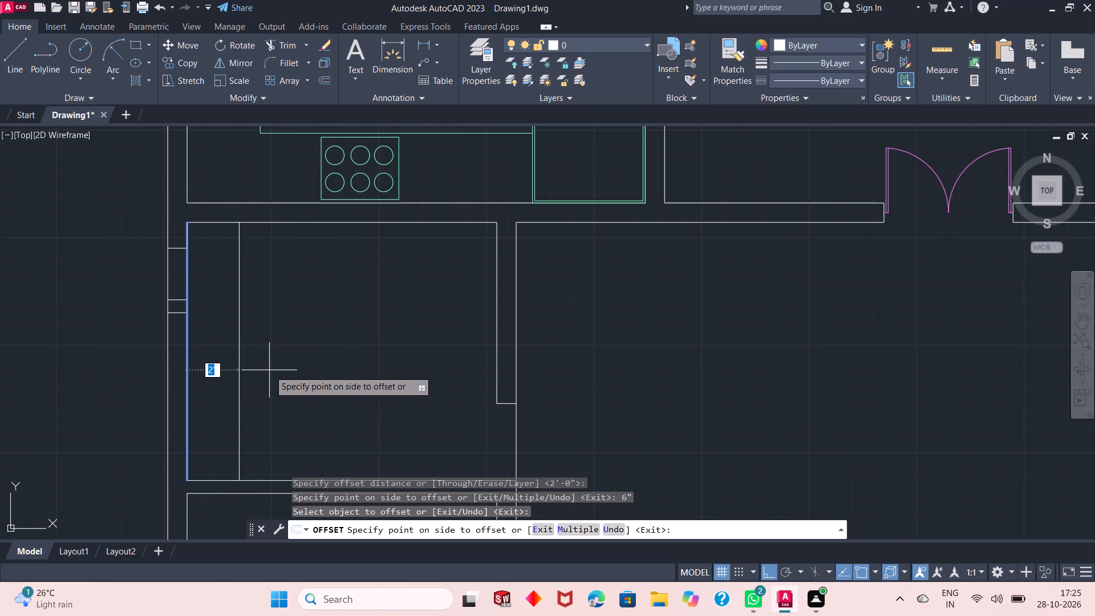
pyautogui.rightClick(319, 362)
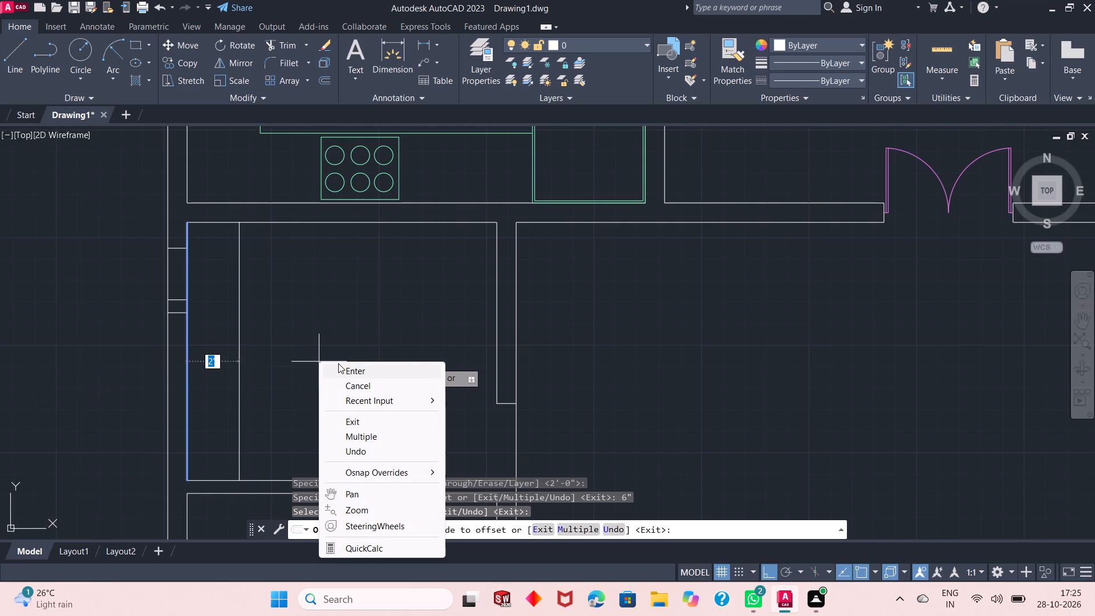
pyautogui.click(343, 372)
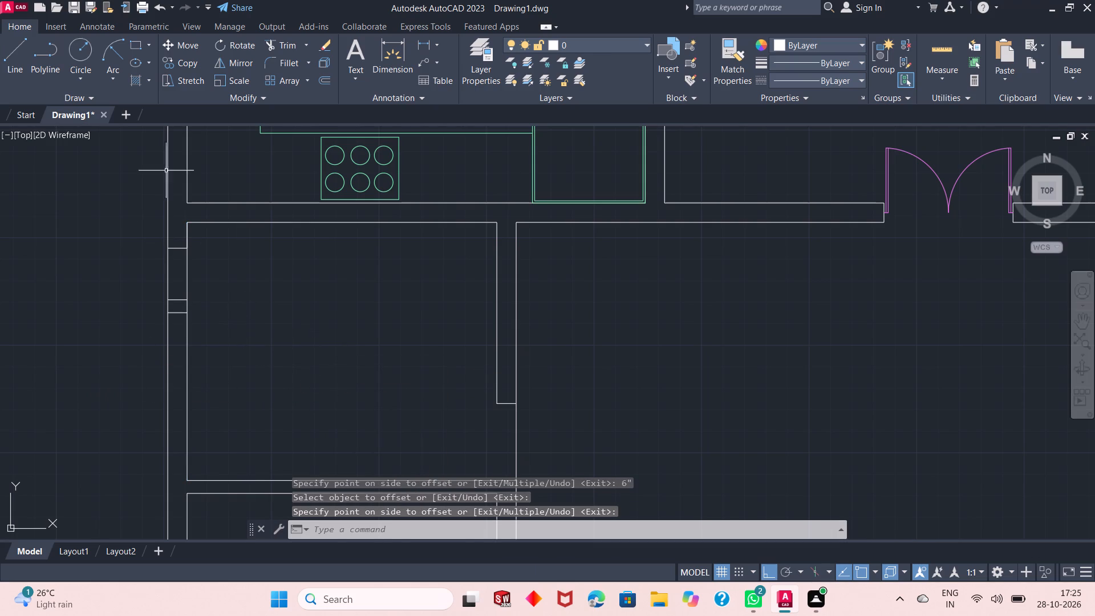
# Trim away the west wall lines and the intermediate cross line between the outer jambs to clear the opening.
pyautogui.click(291, 46)
pyautogui.click(242, 275)
pyautogui.click(108, 295)
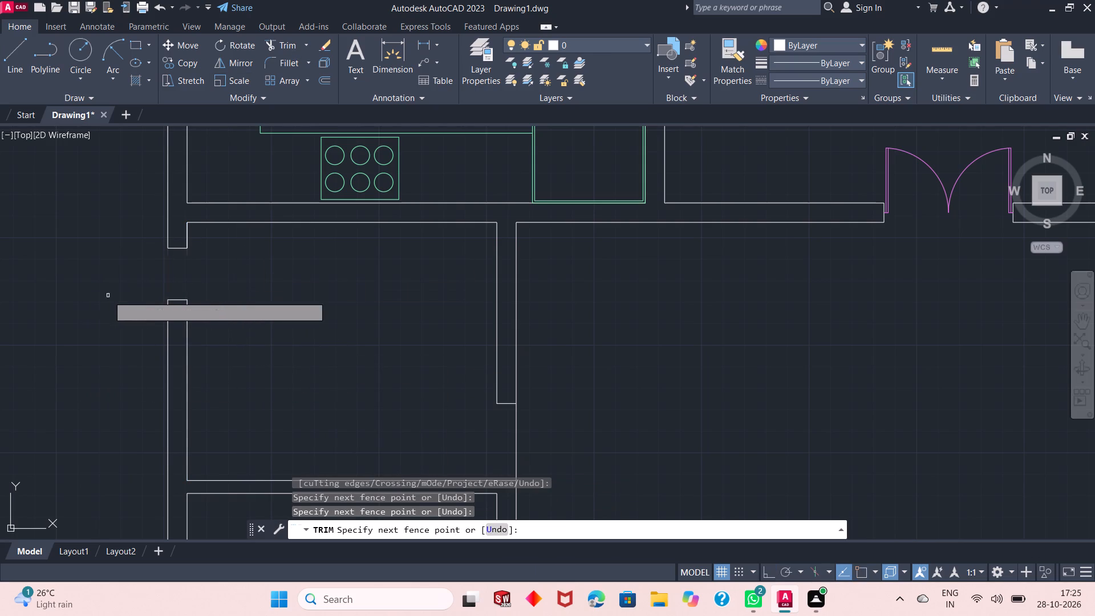
pyautogui.click(196, 294)
pyautogui.click(165, 306)
pyautogui.click(178, 306)
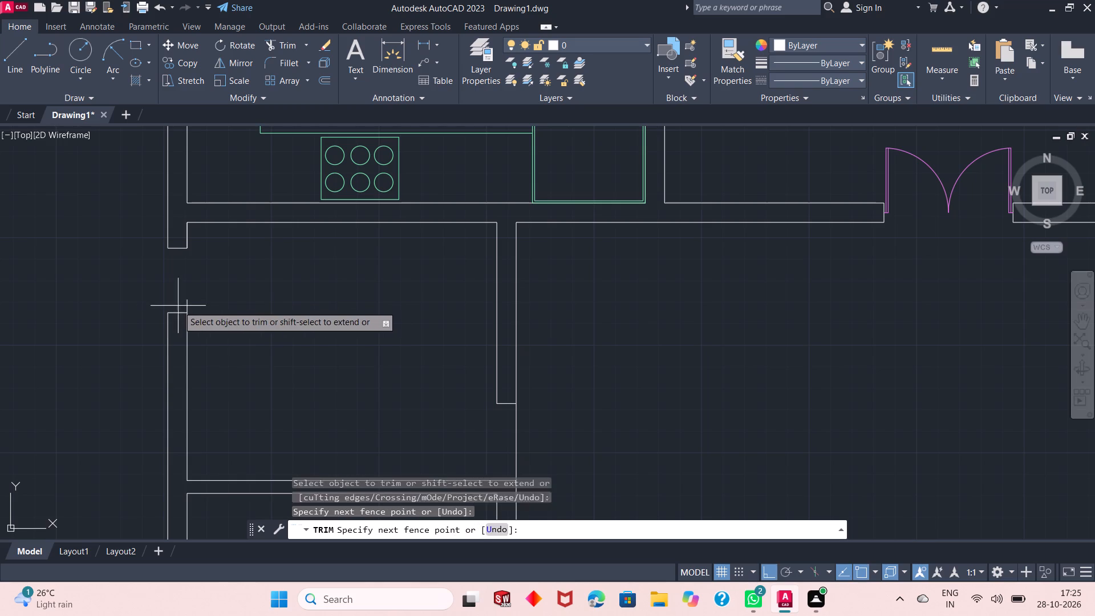
pyautogui.click(196, 305)
pyautogui.rightClick(196, 302)
pyautogui.click(204, 313)
# Draw a vertical line between the jamb midpoints across the west wall opening of the room south of the kitchen.
pyautogui.scroll(-1, 131, 386)
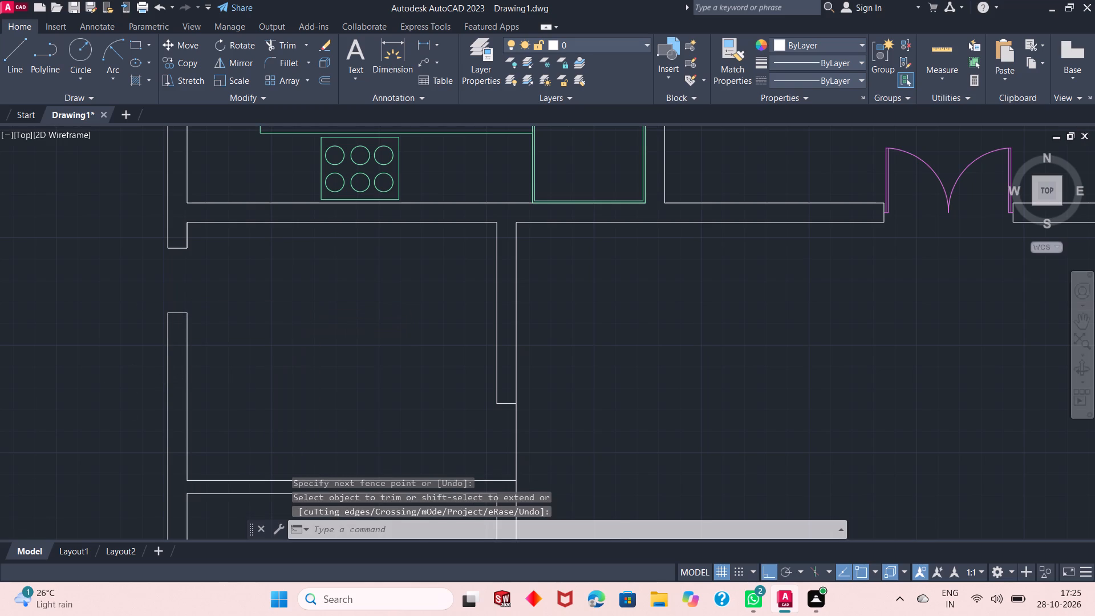
pyautogui.scroll(-2, 131, 386)
pyautogui.scroll(1, 83, 384)
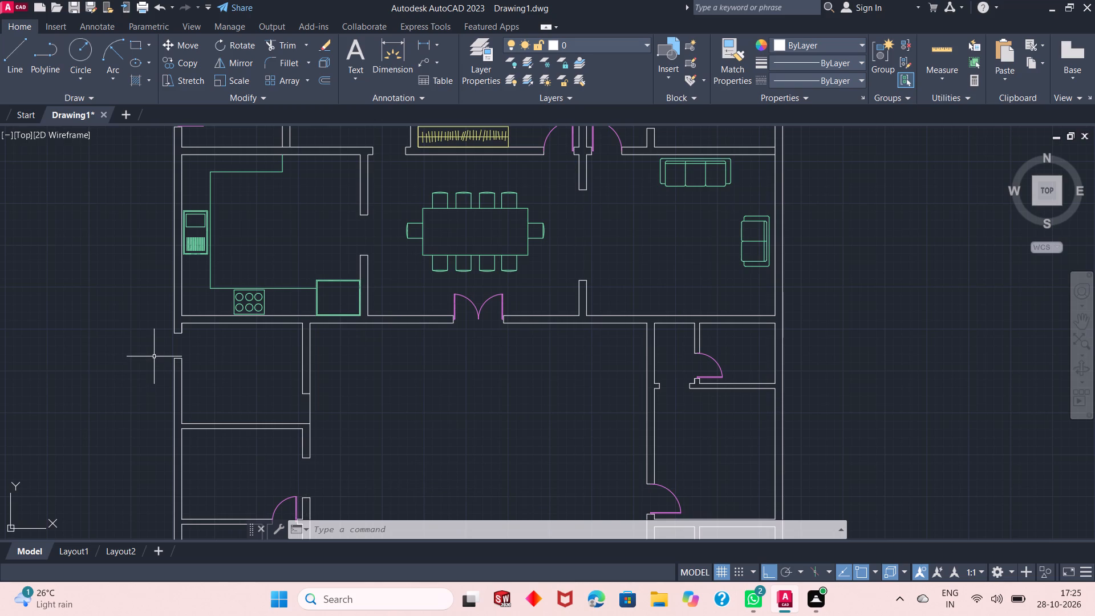
pyautogui.click(20, 61)
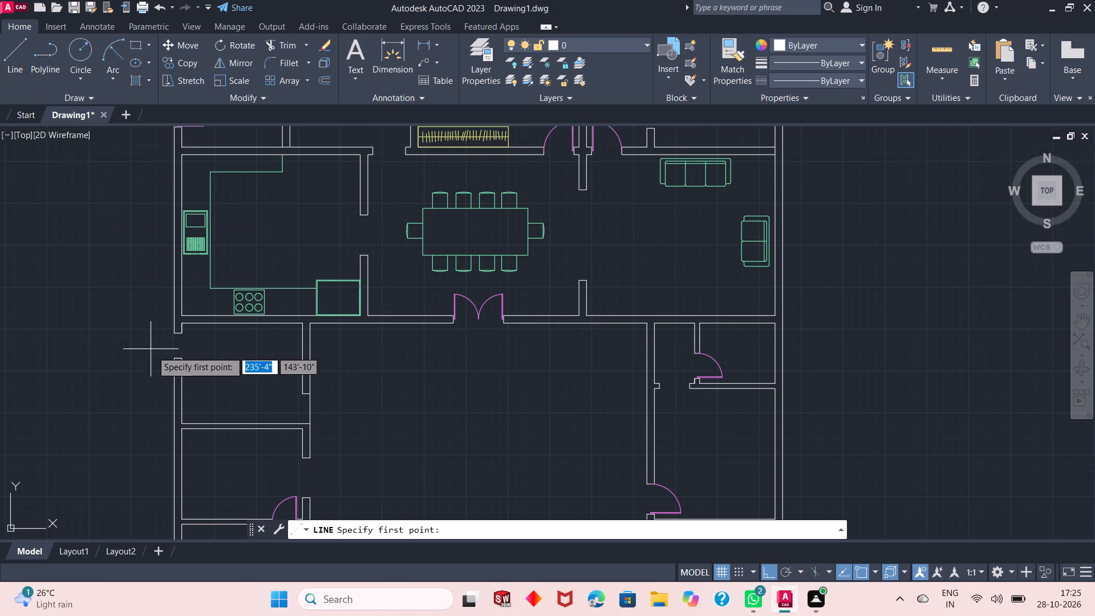
pyautogui.scroll(2, 175, 361)
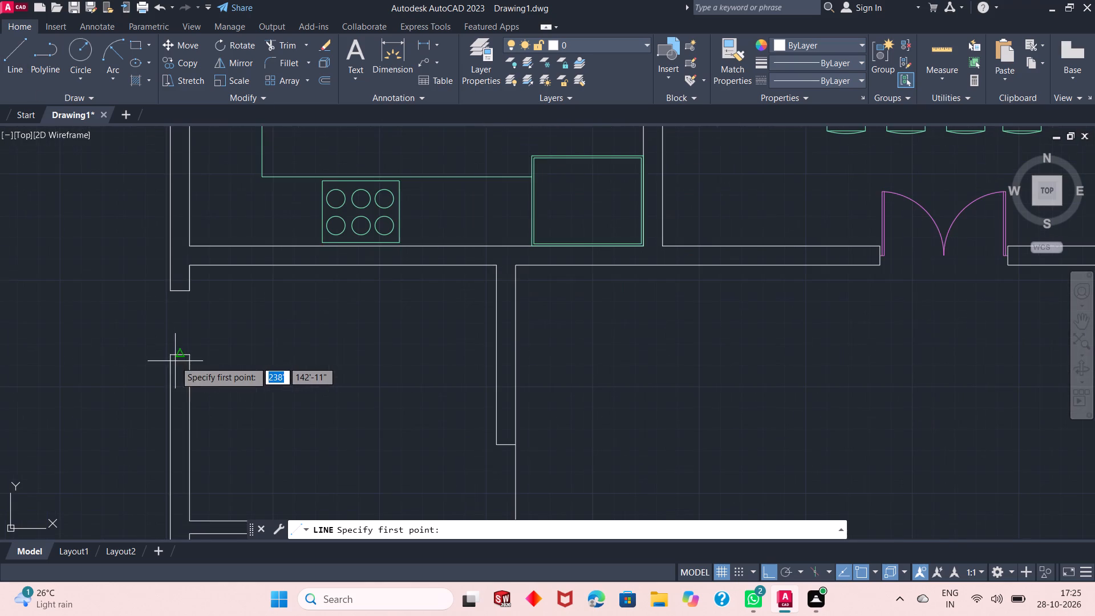
pyautogui.click(179, 295)
pyautogui.click(179, 357)
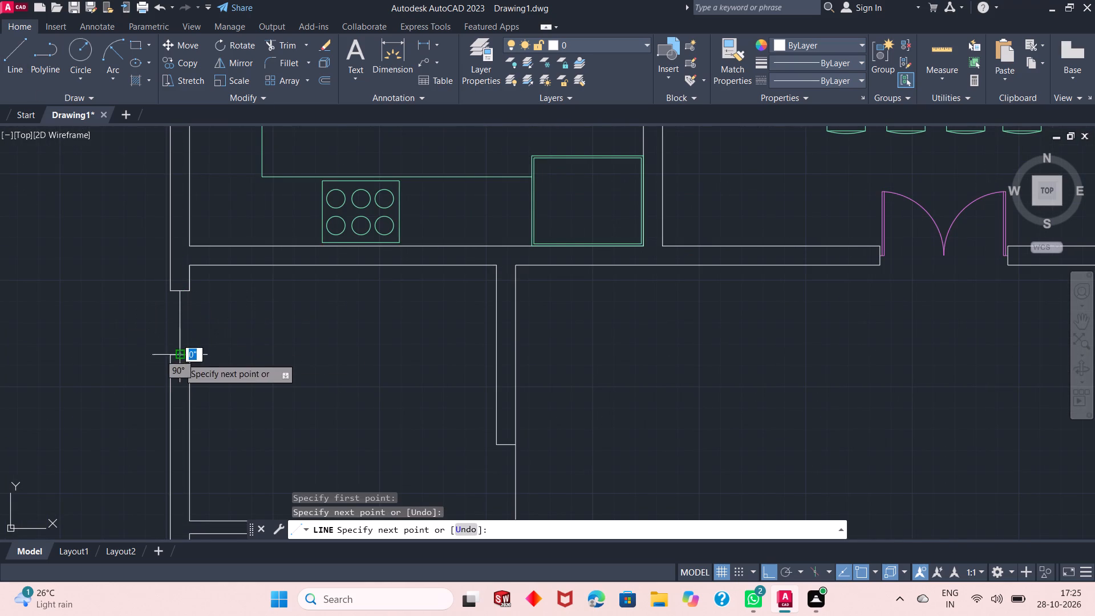
pyautogui.rightClick(200, 340)
pyautogui.click(218, 346)
# Draw a horizontal line between the jamb midpoints across the opening in the northwest corner room's south wall.
pyautogui.scroll(-3, 191, 367)
pyautogui.scroll(1, 208, 147)
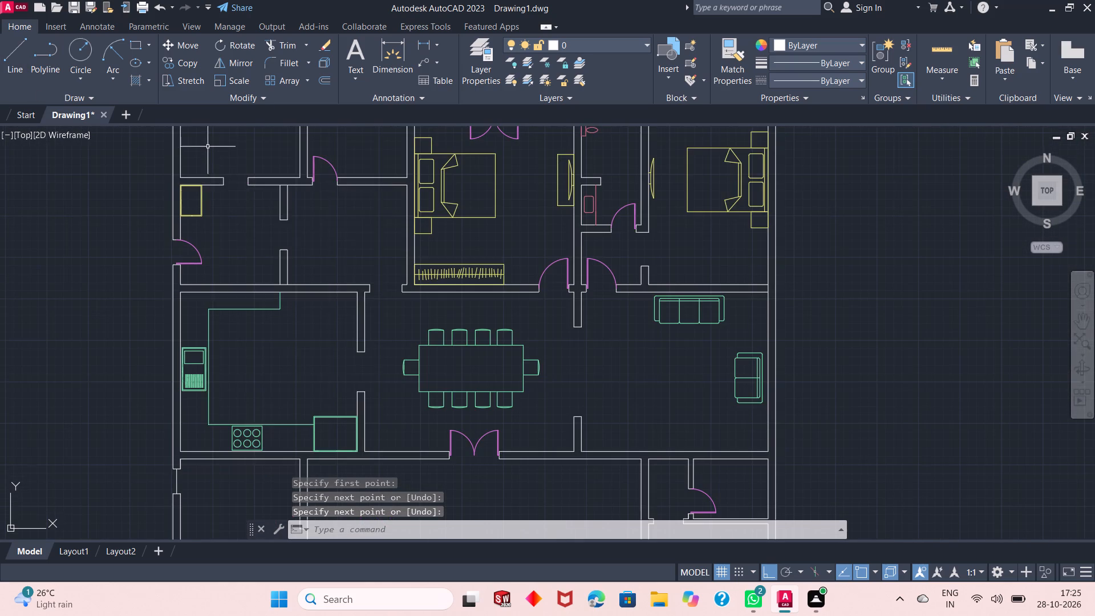
pyautogui.rightClick(205, 144)
pyautogui.click(212, 148)
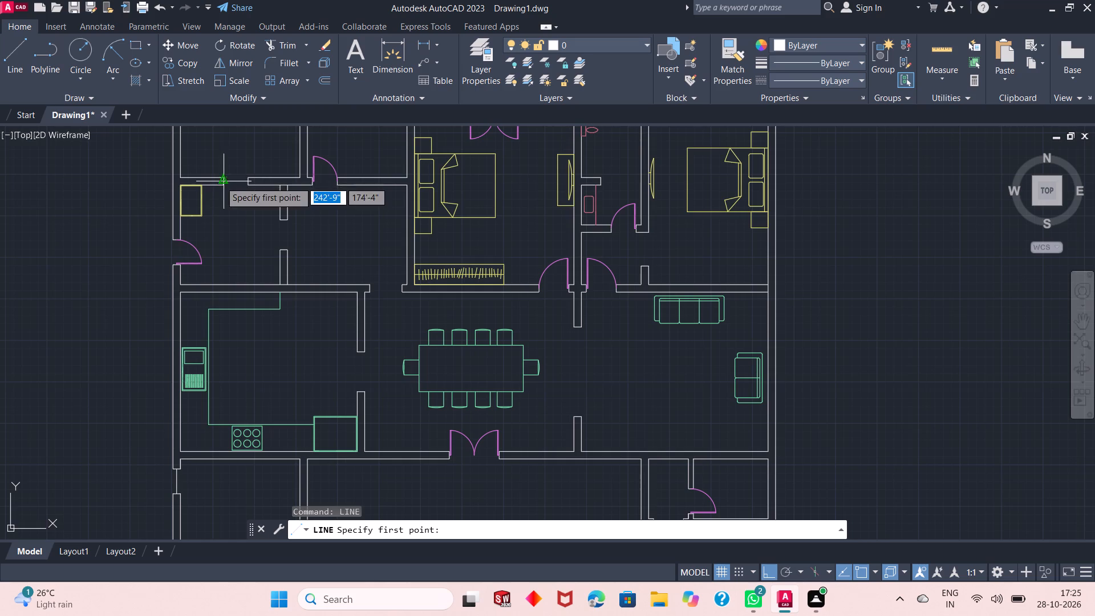
pyautogui.click(220, 181)
pyautogui.click(245, 181)
pyautogui.rightClick(239, 173)
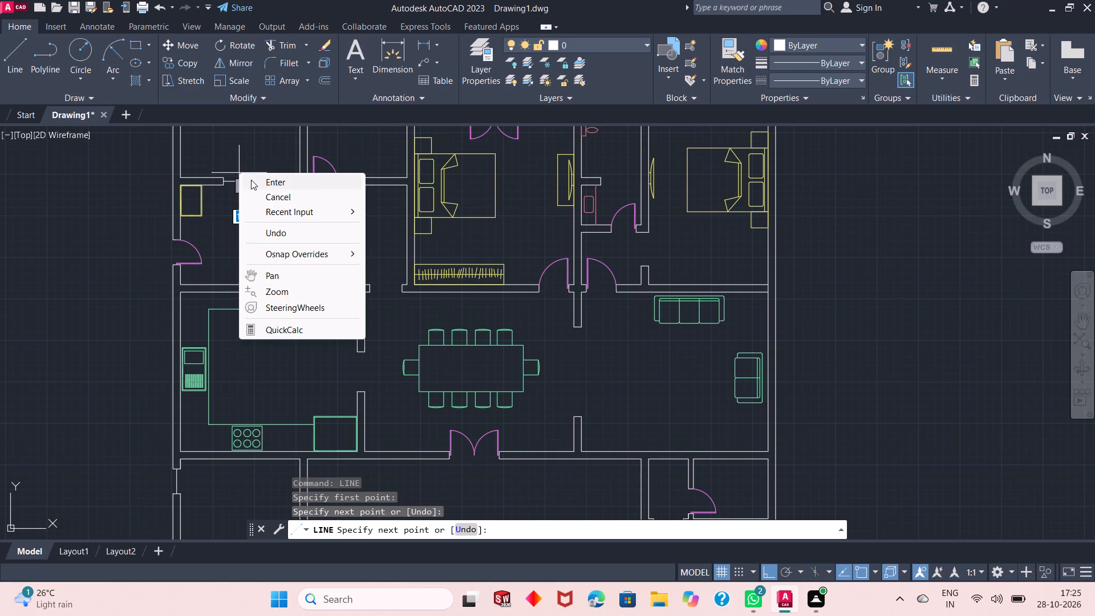
pyautogui.click(251, 180)
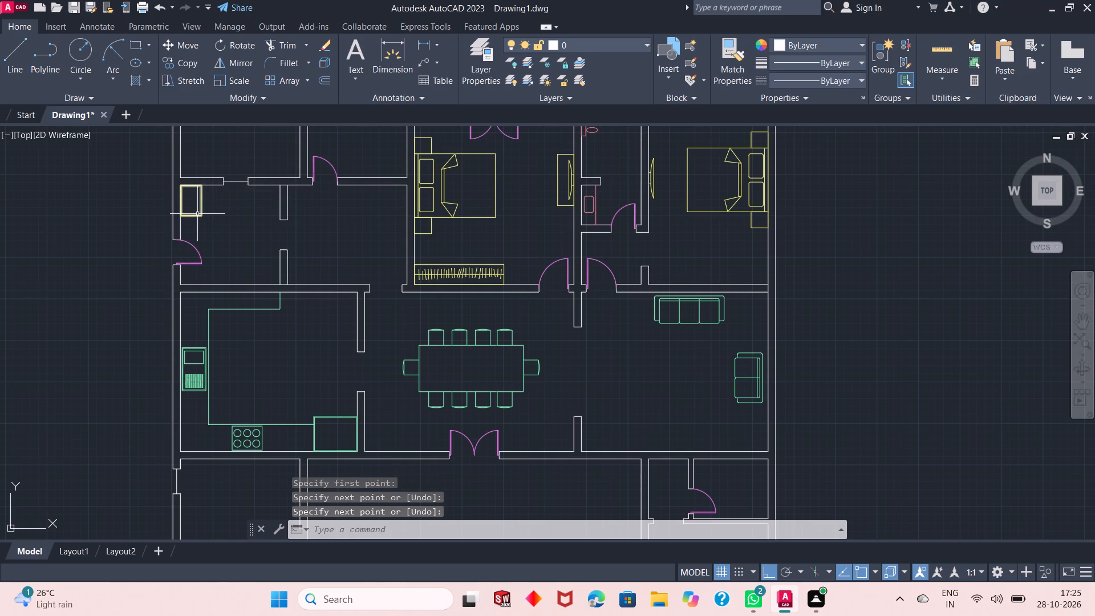
# Make Layer4 the current layer.
pyautogui.scroll(-1, 218, 195)
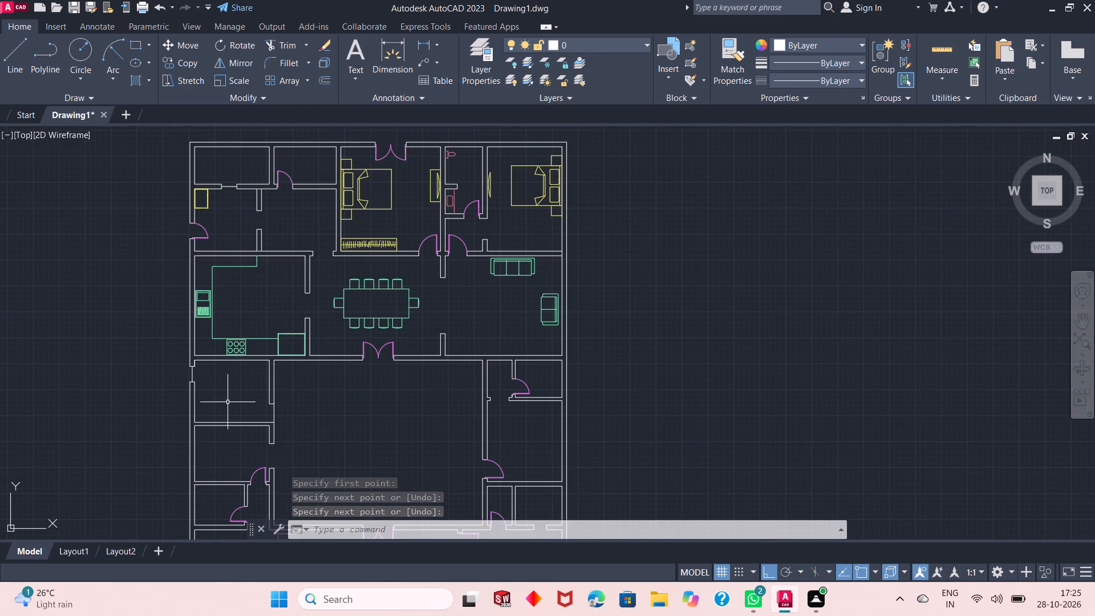
pyautogui.scroll(2, 228, 402)
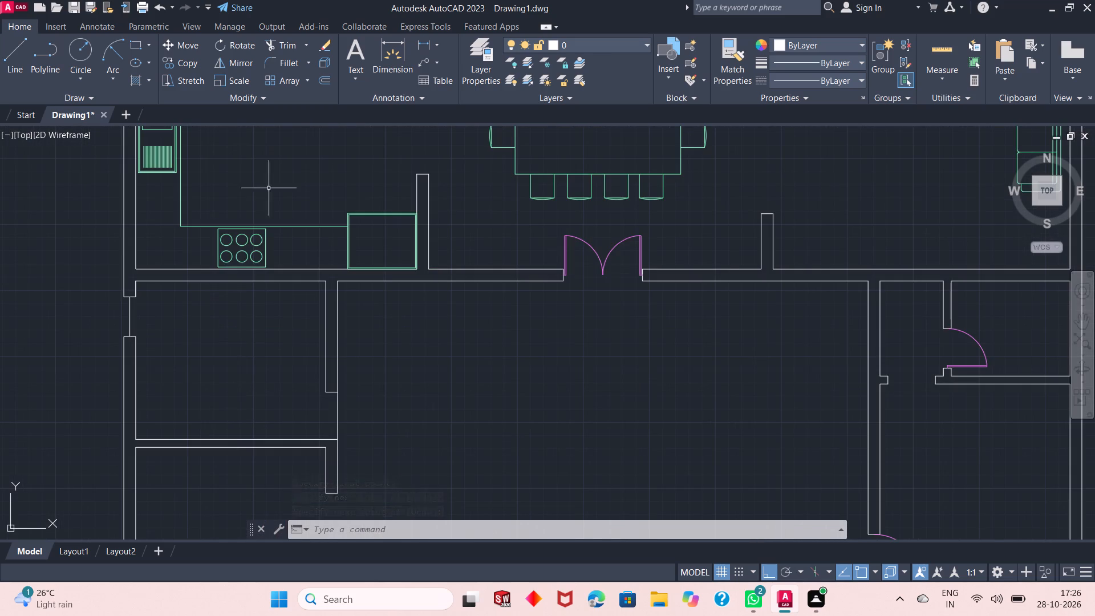
pyautogui.click(557, 47)
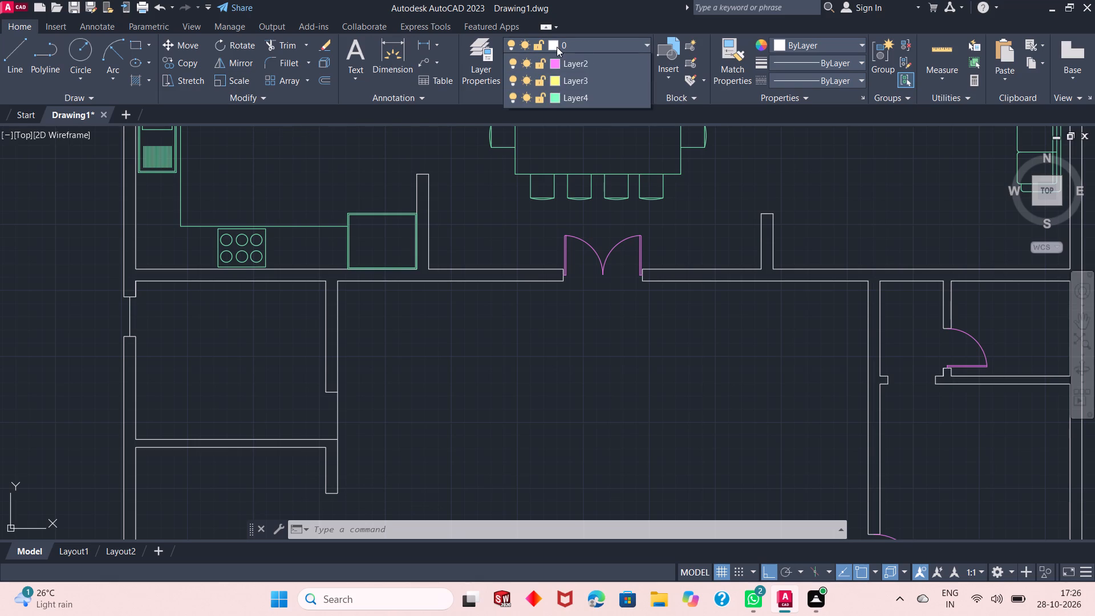
pyautogui.click(577, 106)
pyautogui.click(591, 41)
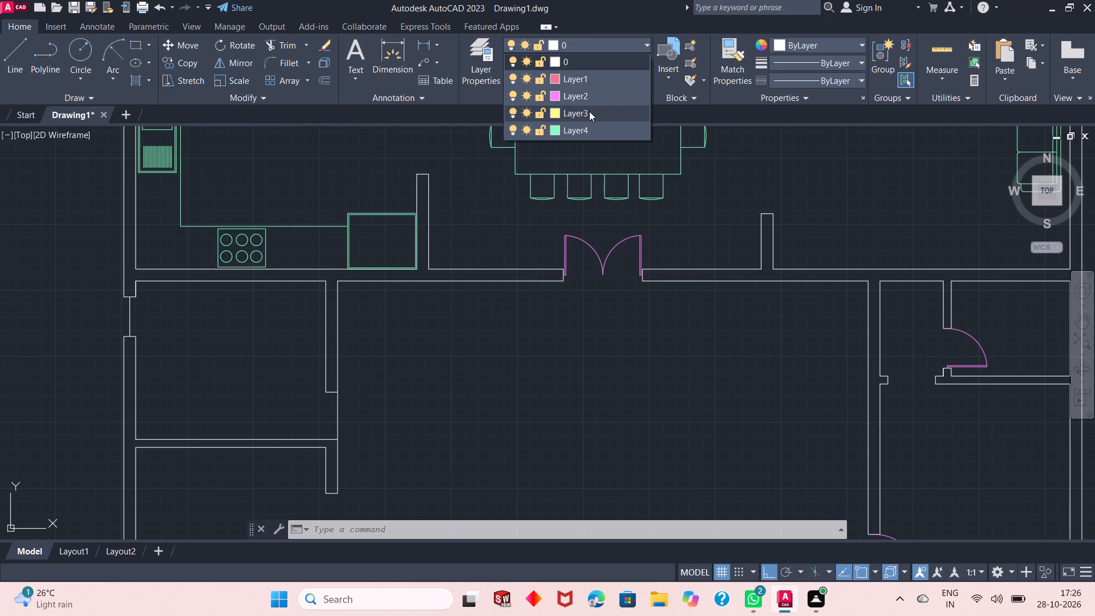
pyautogui.click(594, 135)
# Draw a rectangle about 7'-7" by 6'-10" inside the room south of the kitchen.
pyautogui.scroll(-2, 252, 259)
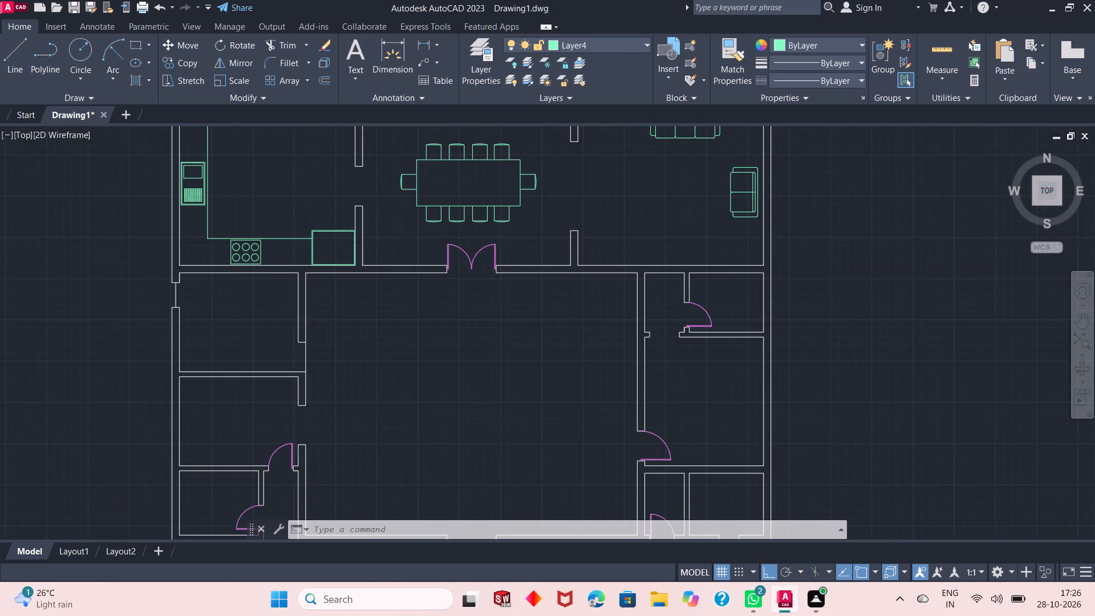
pyautogui.scroll(1, 230, 340)
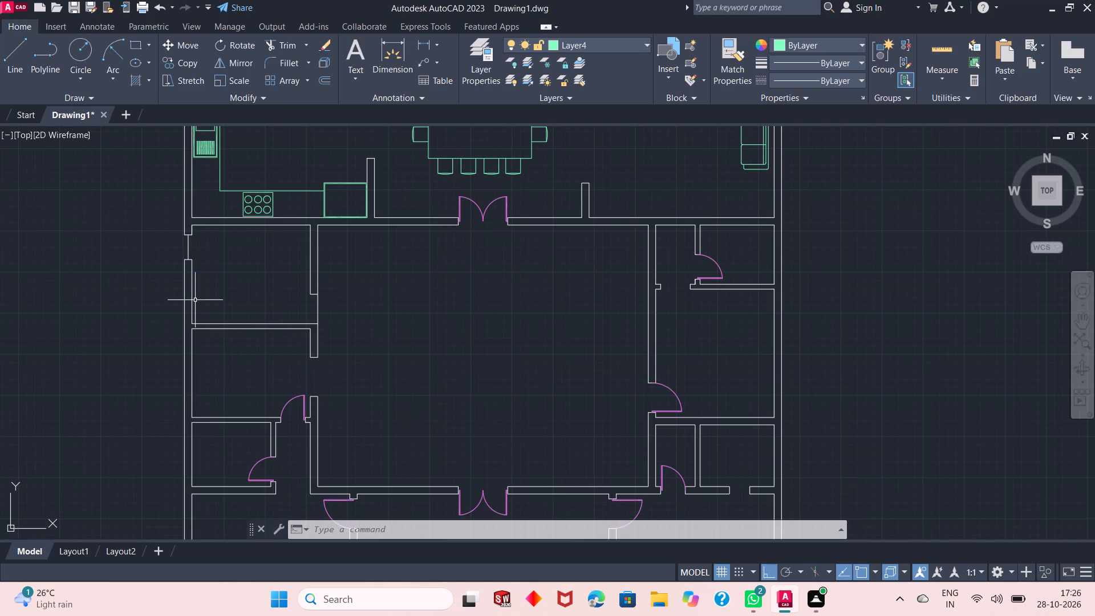
pyautogui.click(135, 42)
pyautogui.scroll(1, 212, 212)
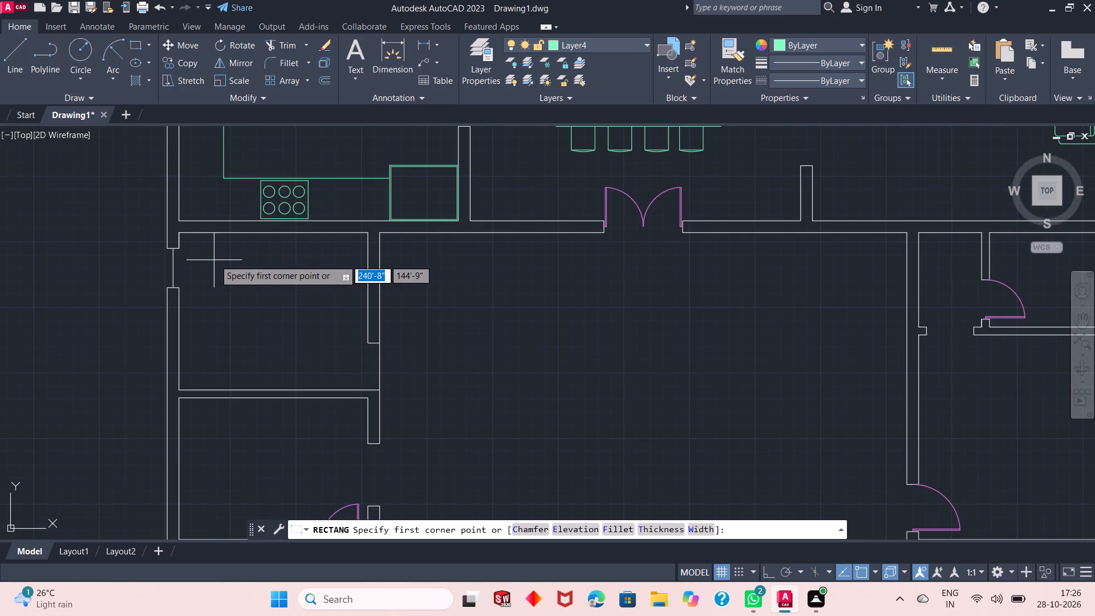
pyautogui.click(214, 260)
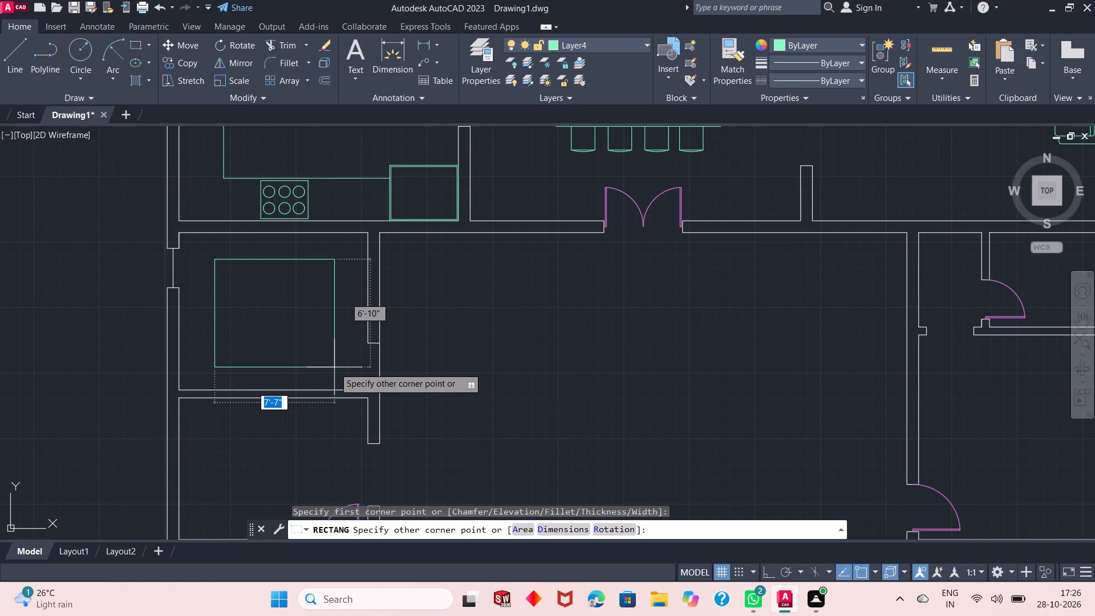
pyautogui.click(334, 367)
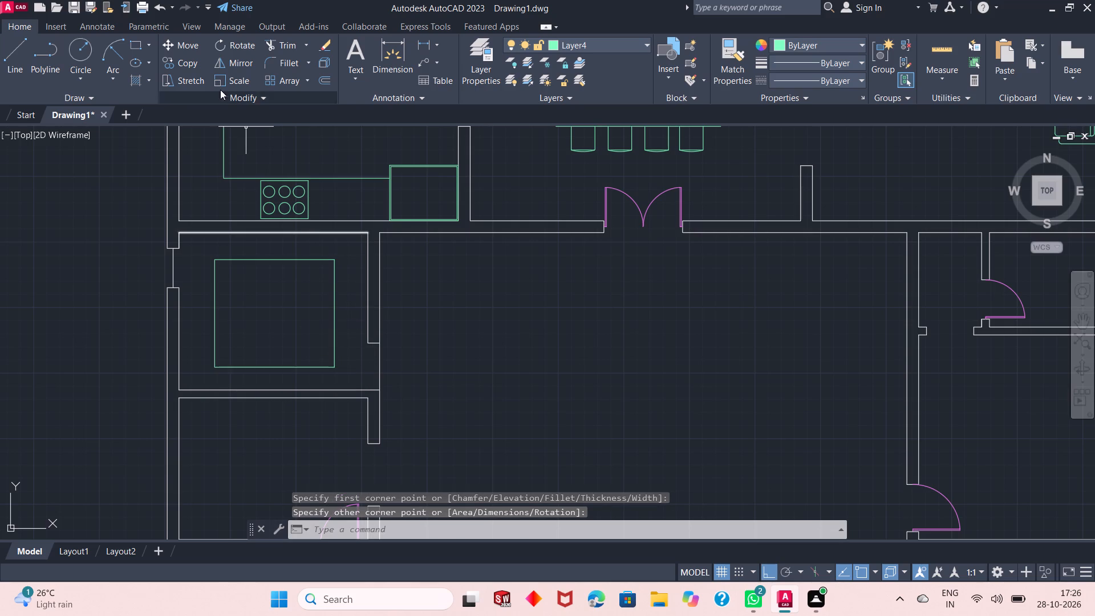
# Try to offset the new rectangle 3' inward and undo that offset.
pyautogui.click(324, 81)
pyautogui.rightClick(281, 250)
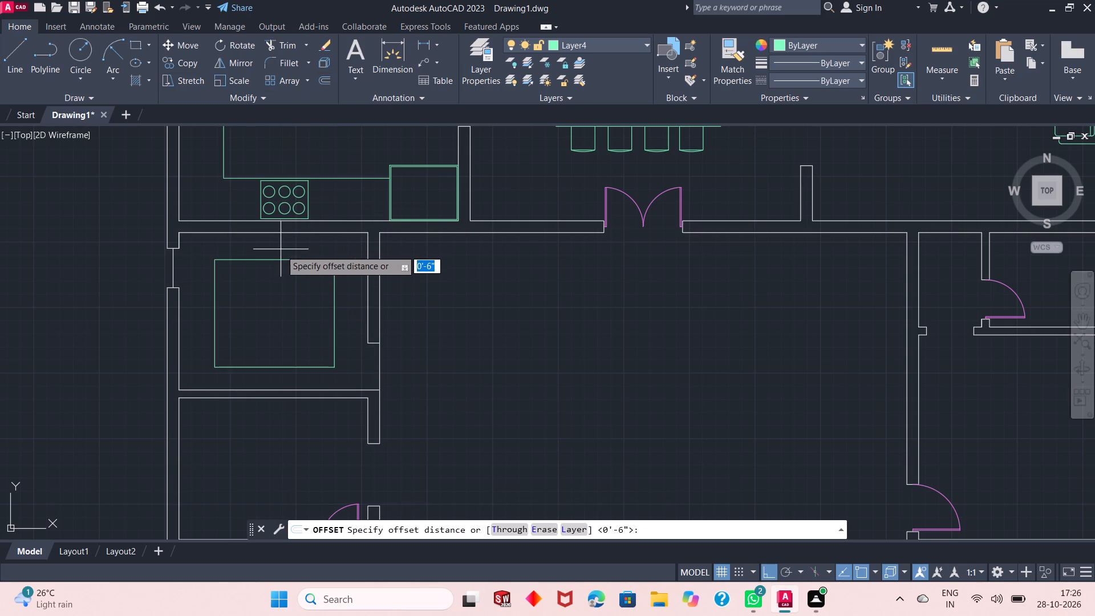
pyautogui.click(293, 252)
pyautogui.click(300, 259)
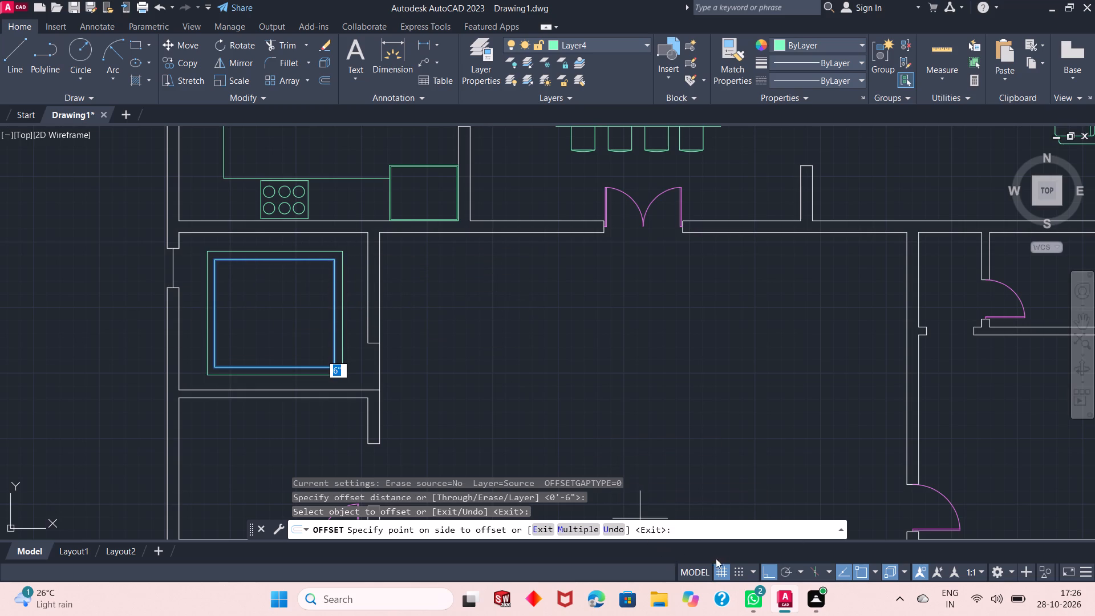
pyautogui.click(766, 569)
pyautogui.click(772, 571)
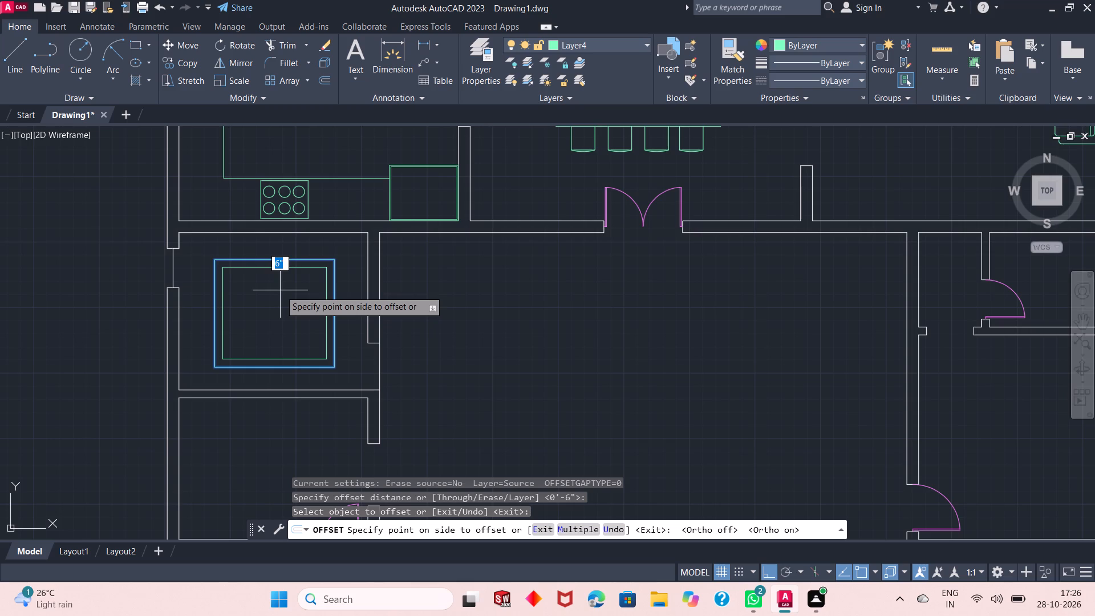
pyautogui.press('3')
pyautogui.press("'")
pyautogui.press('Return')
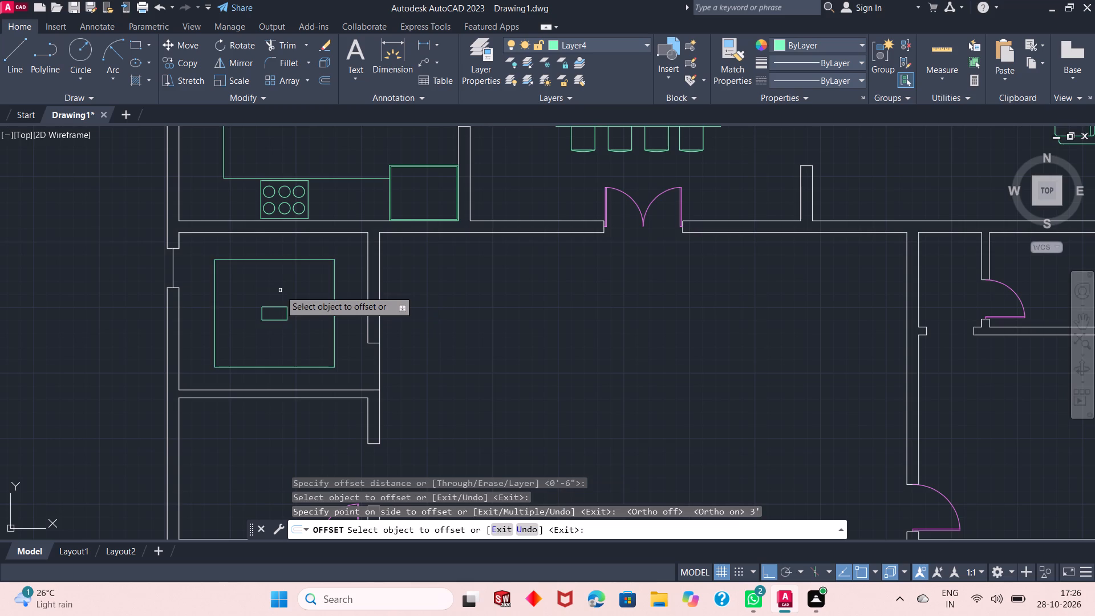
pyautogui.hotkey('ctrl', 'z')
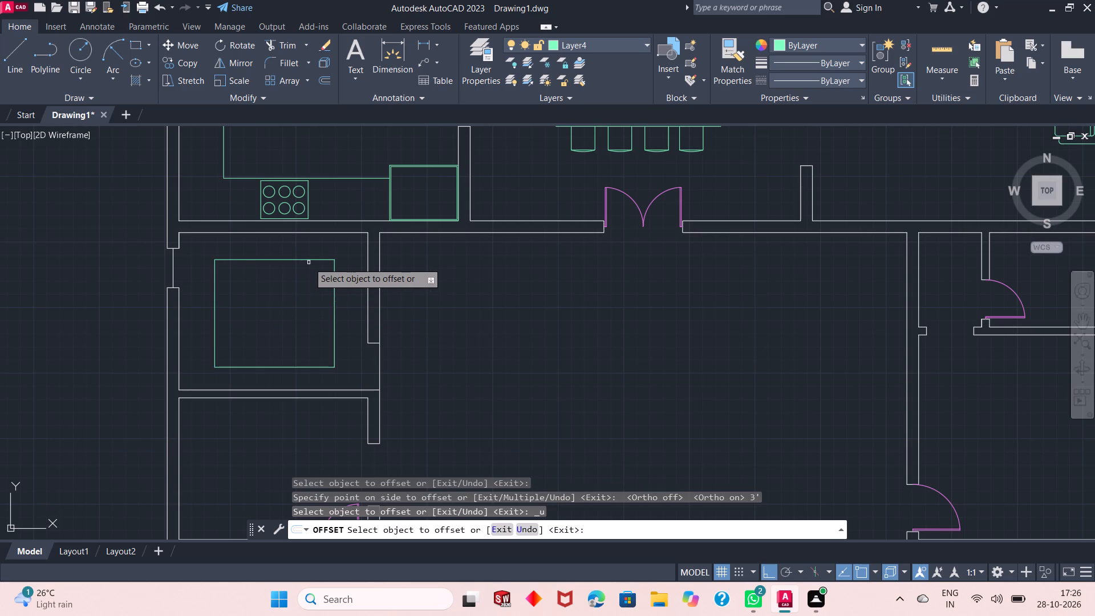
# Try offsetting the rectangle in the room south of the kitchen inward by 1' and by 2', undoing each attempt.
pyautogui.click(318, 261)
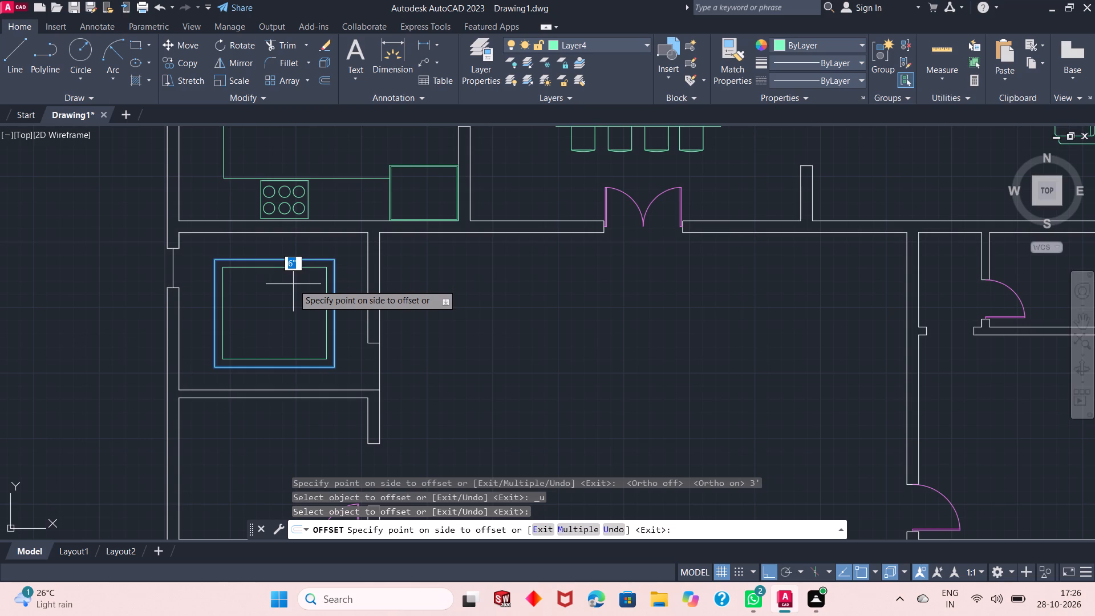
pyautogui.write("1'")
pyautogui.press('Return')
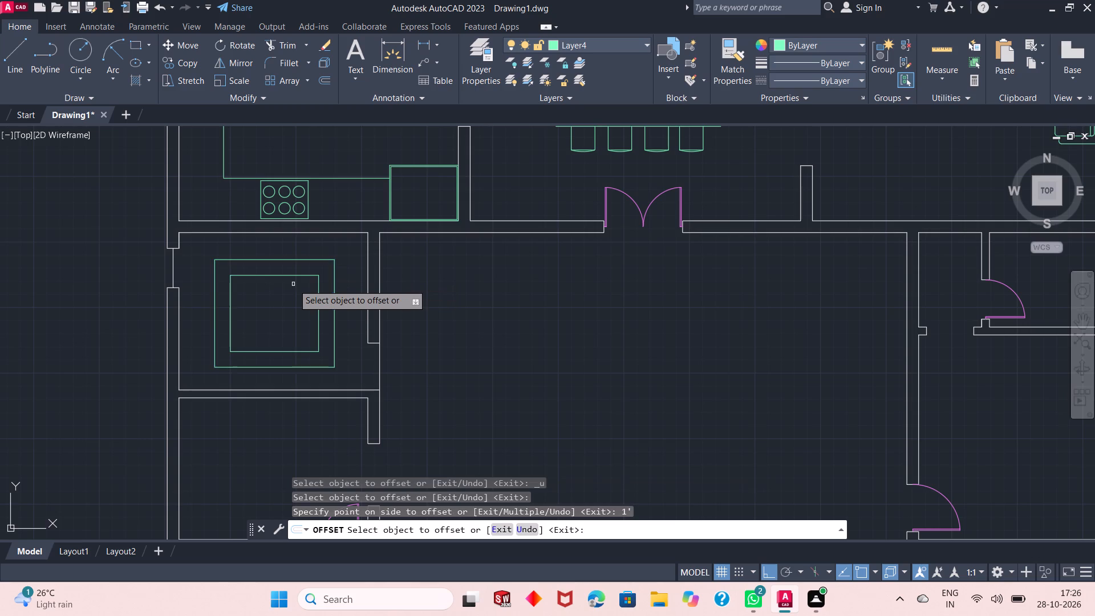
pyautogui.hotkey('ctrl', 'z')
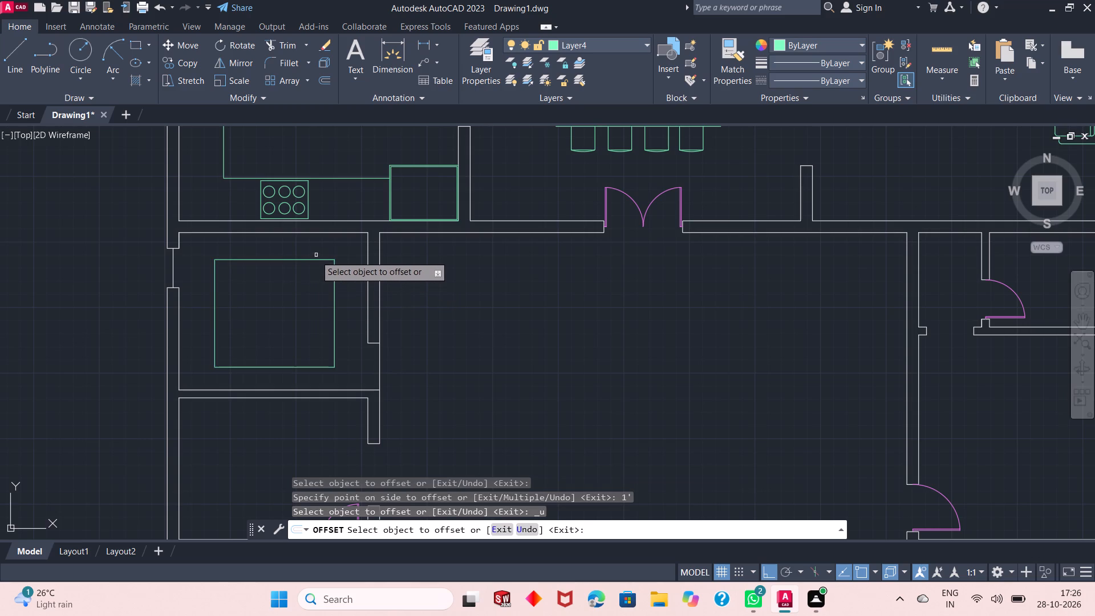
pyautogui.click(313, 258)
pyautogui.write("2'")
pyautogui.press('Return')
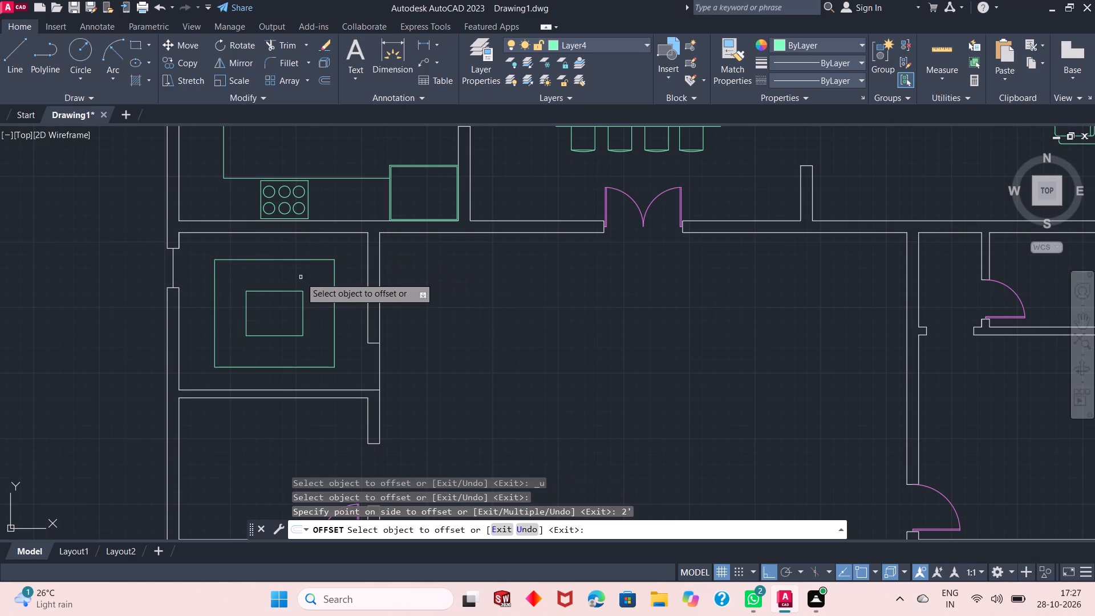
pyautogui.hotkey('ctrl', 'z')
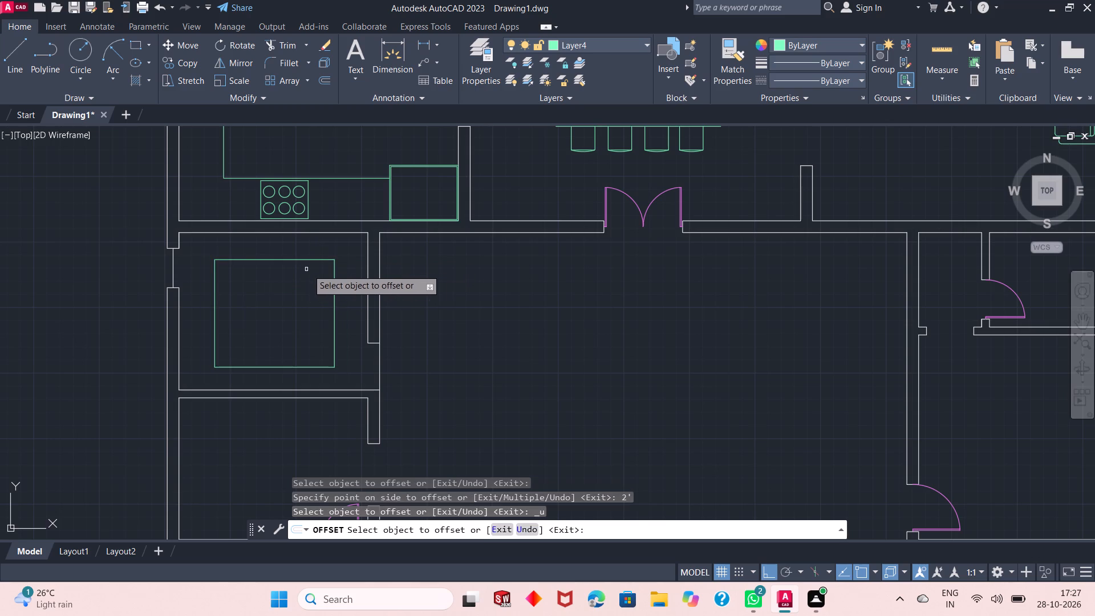
# Offset the rectangle in the room south of the kitchen inward by 1'9".
pyautogui.click(330, 259)
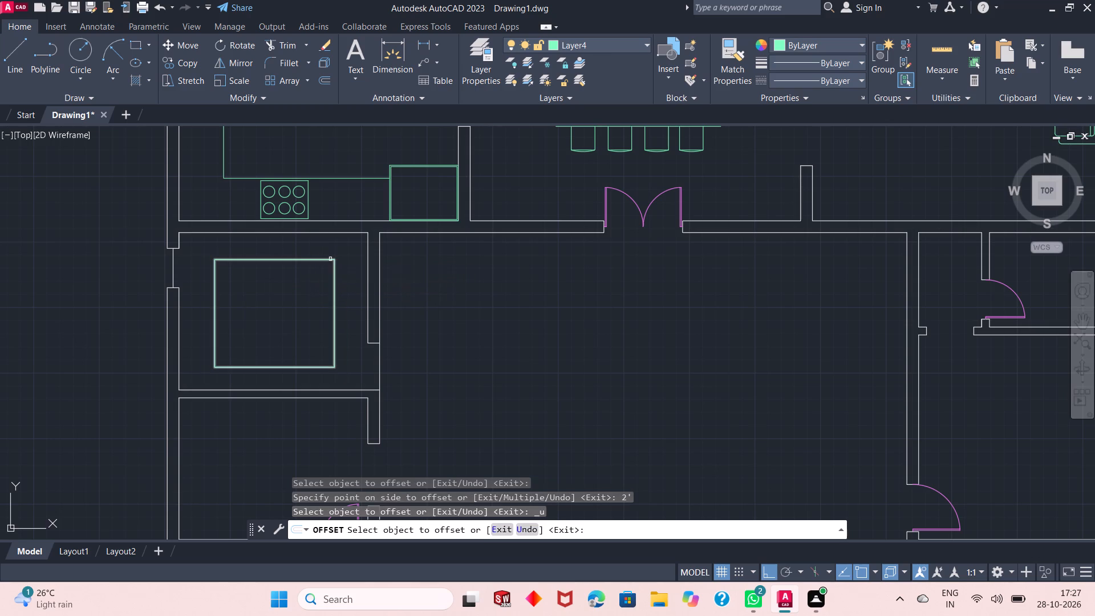
pyautogui.write('1\'9+"')
pyautogui.press('BackSpace')
pyautogui.press('BackSpace')
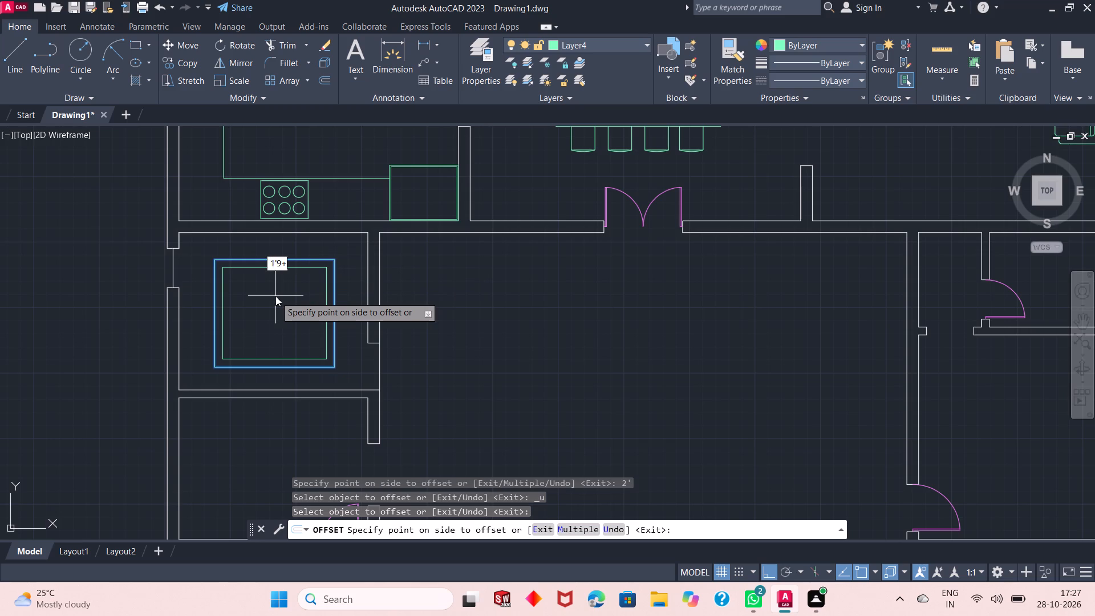
pyautogui.hotkey('shift', '"')
pyautogui.press('Return')
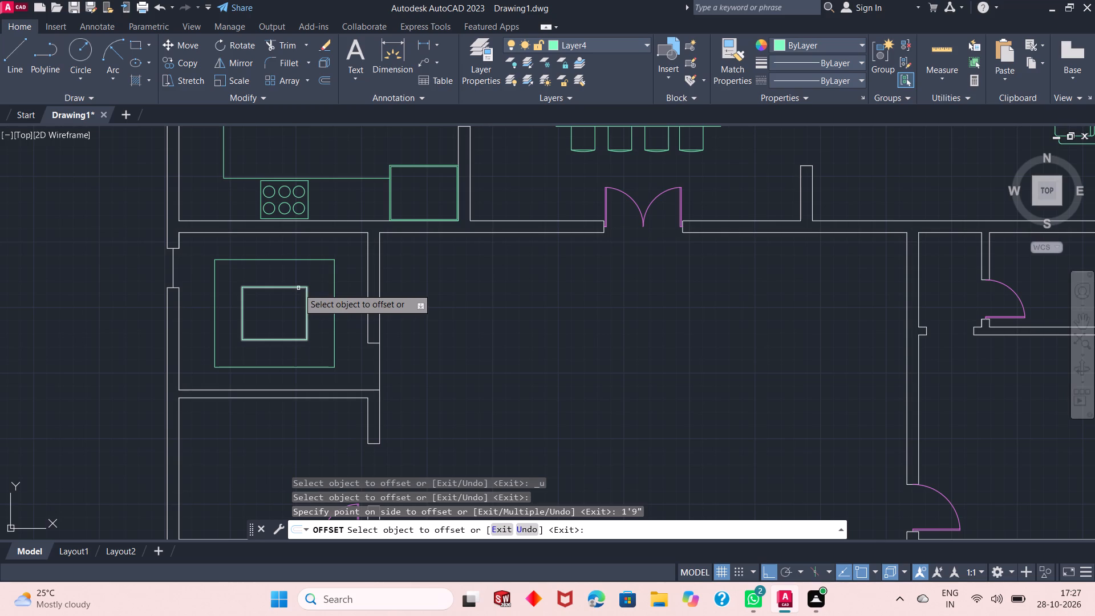
# Offset the new inner rectangle inward by about 6" to form a third concentric rectangle.
pyautogui.click(298, 288)
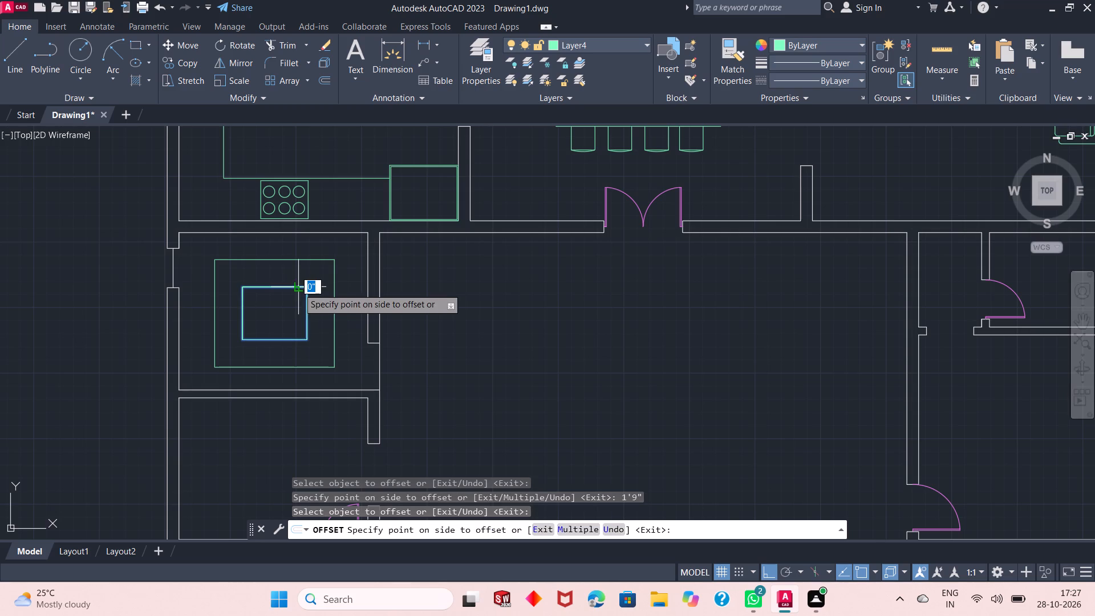
pyautogui.click(285, 295)
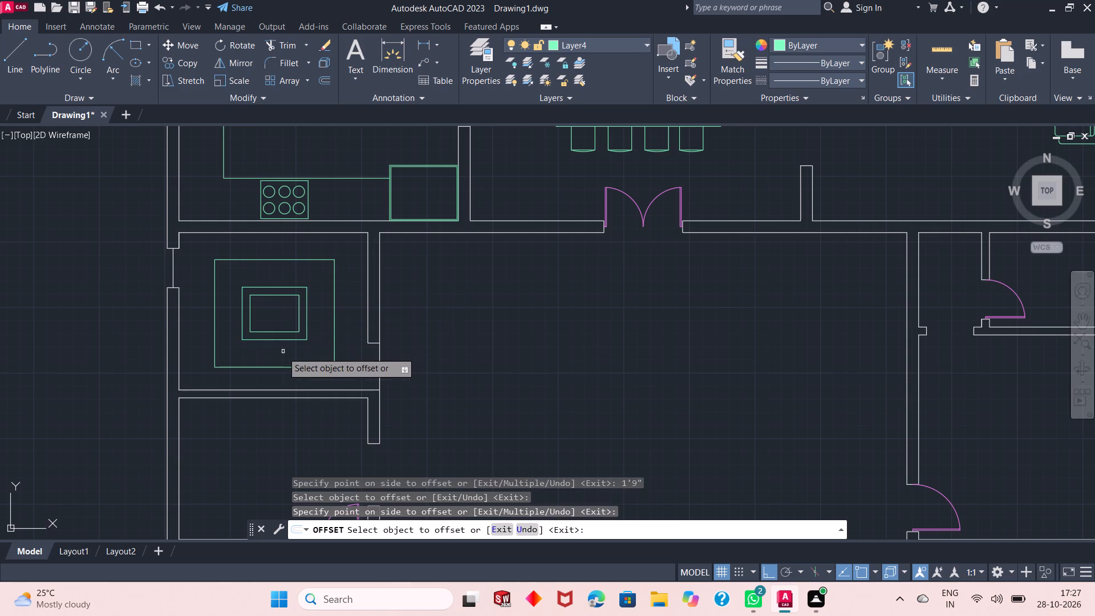
# Draw a horizontal line about 4' long from the west wall's inner face to the middle rectangle, level with the innermost rectangle's north edge.
pyautogui.scroll(-1, 275, 371)
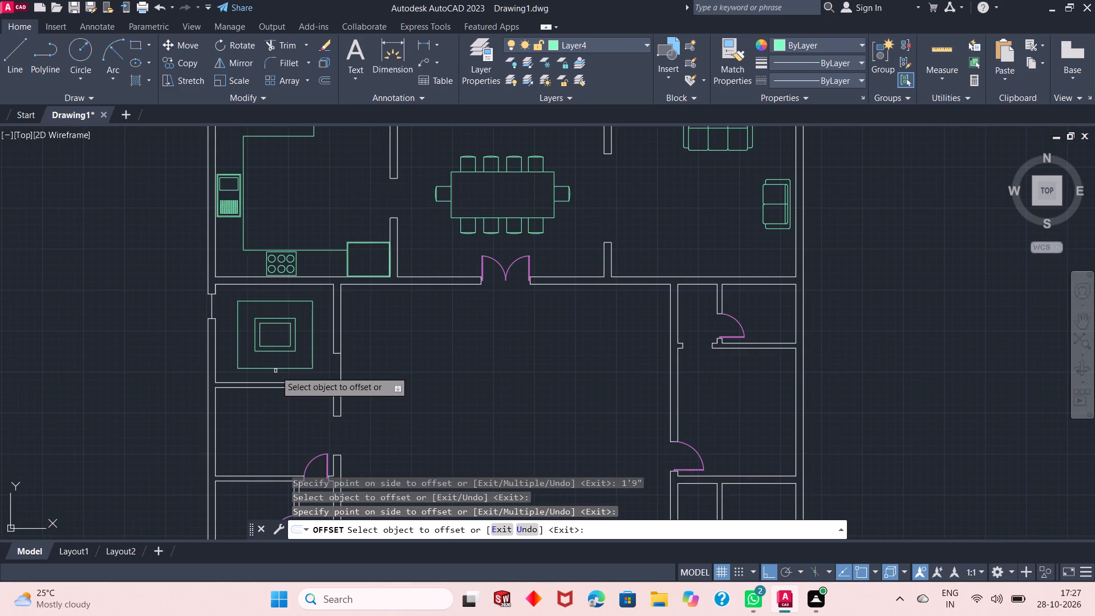
pyautogui.scroll(1, 235, 354)
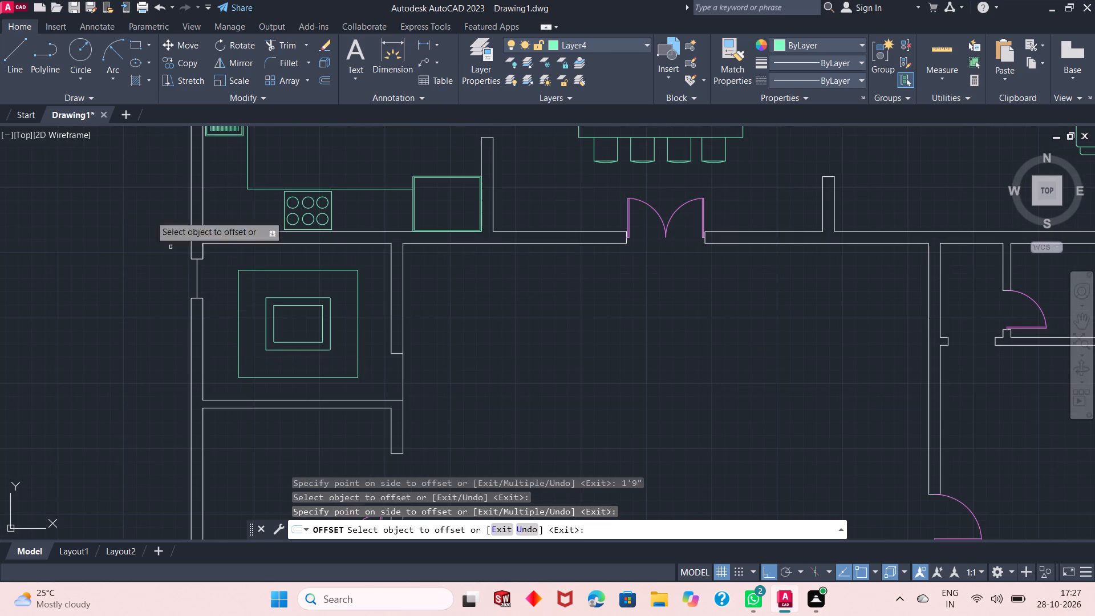
pyautogui.click(14, 62)
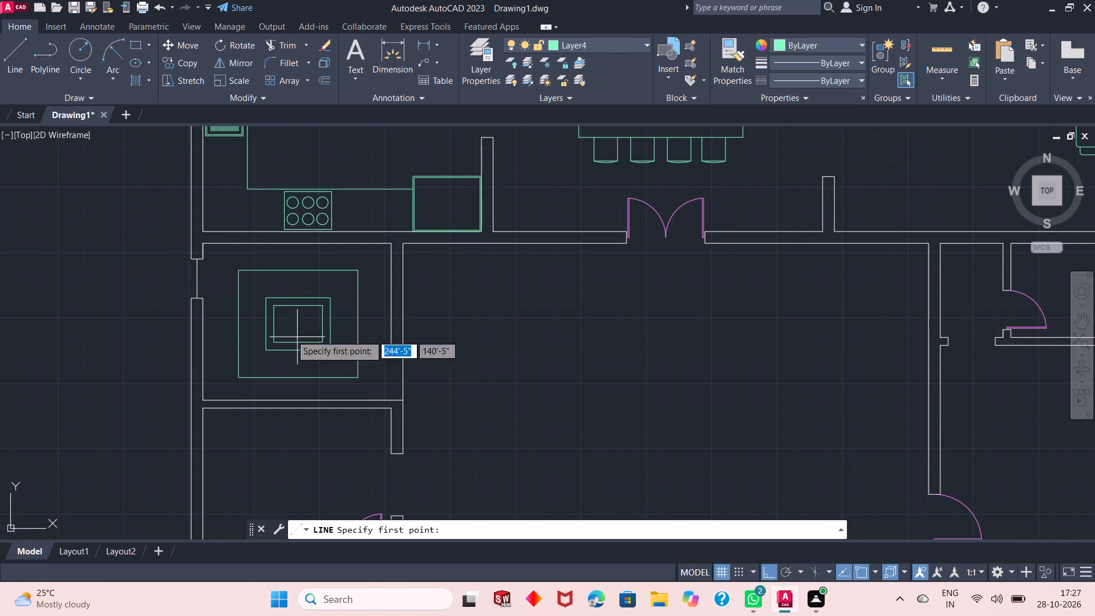
pyautogui.scroll(2, 201, 305)
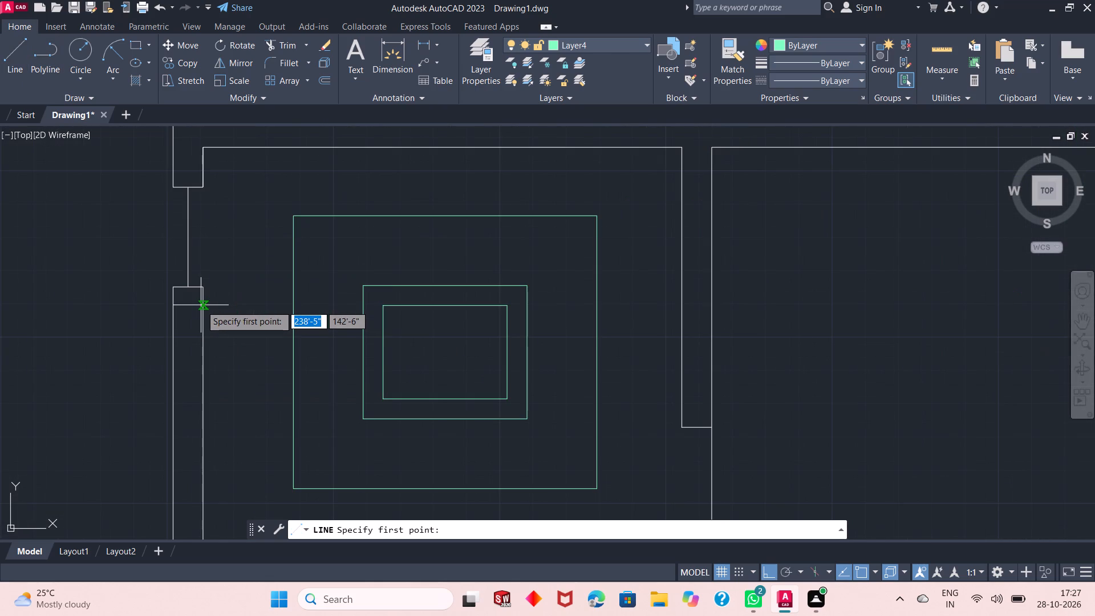
pyautogui.click(201, 305)
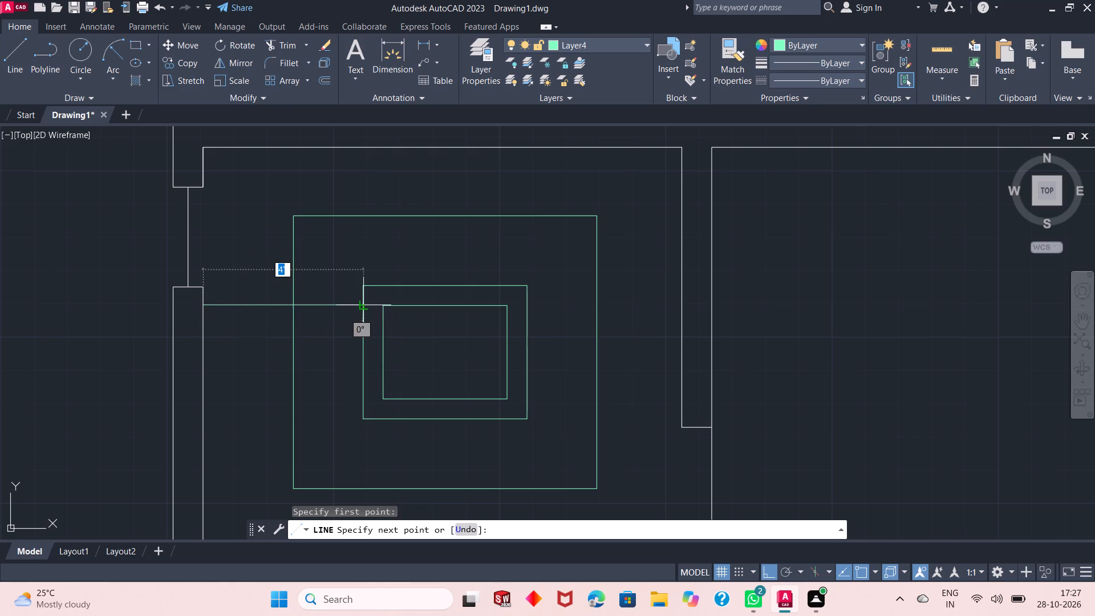
pyautogui.click(360, 308)
pyautogui.rightClick(360, 306)
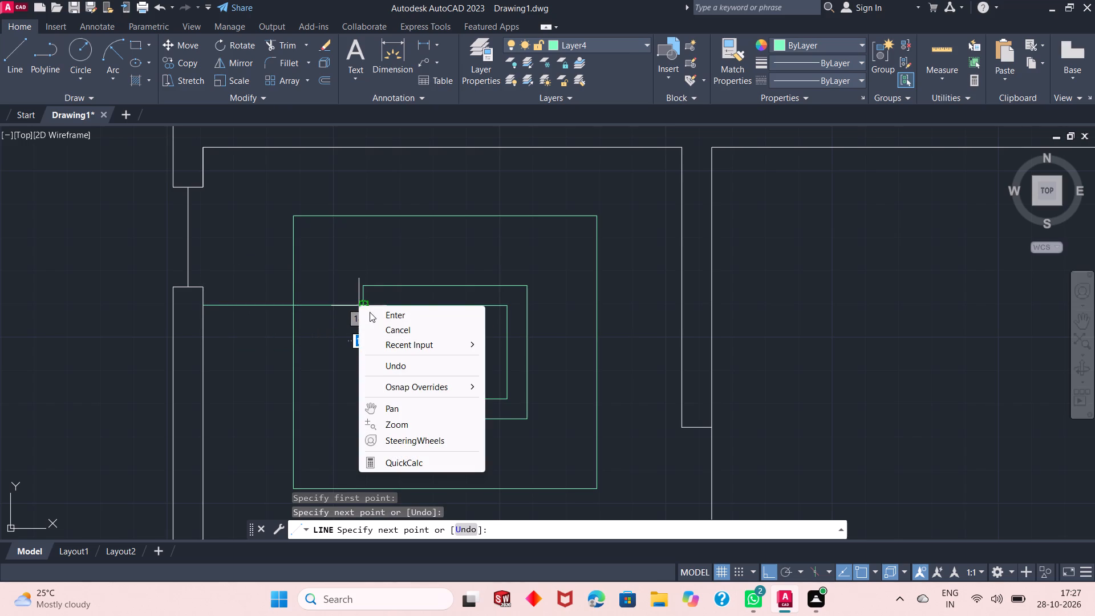
pyautogui.click(370, 312)
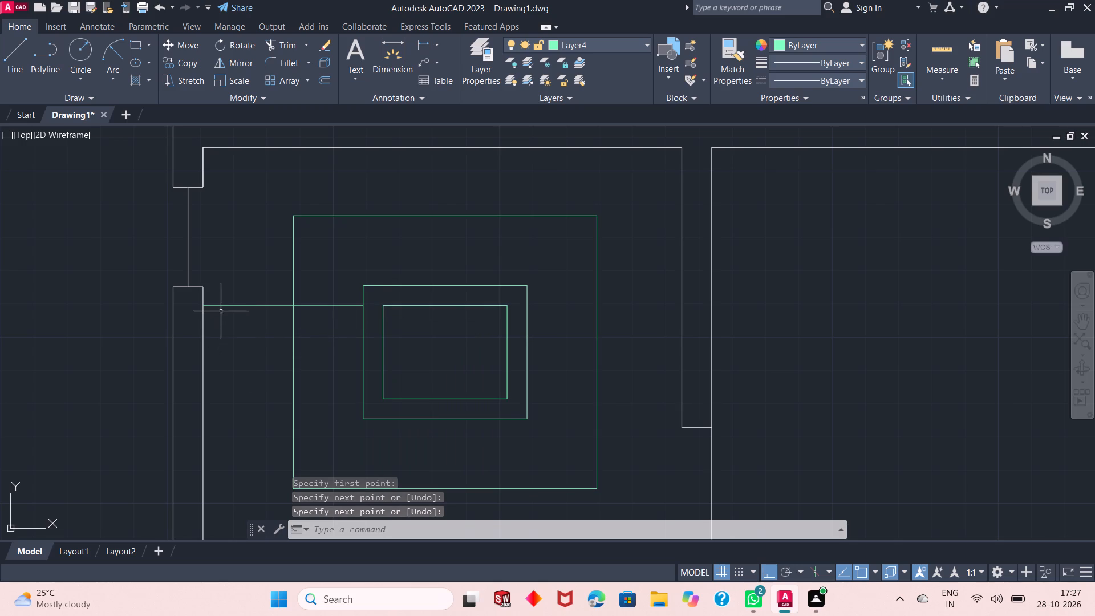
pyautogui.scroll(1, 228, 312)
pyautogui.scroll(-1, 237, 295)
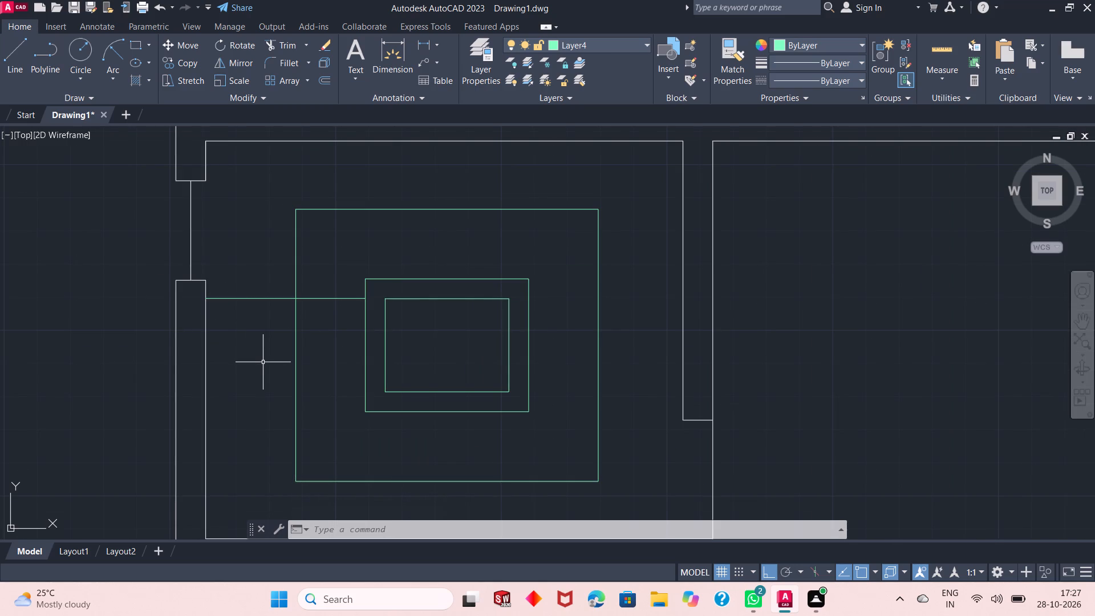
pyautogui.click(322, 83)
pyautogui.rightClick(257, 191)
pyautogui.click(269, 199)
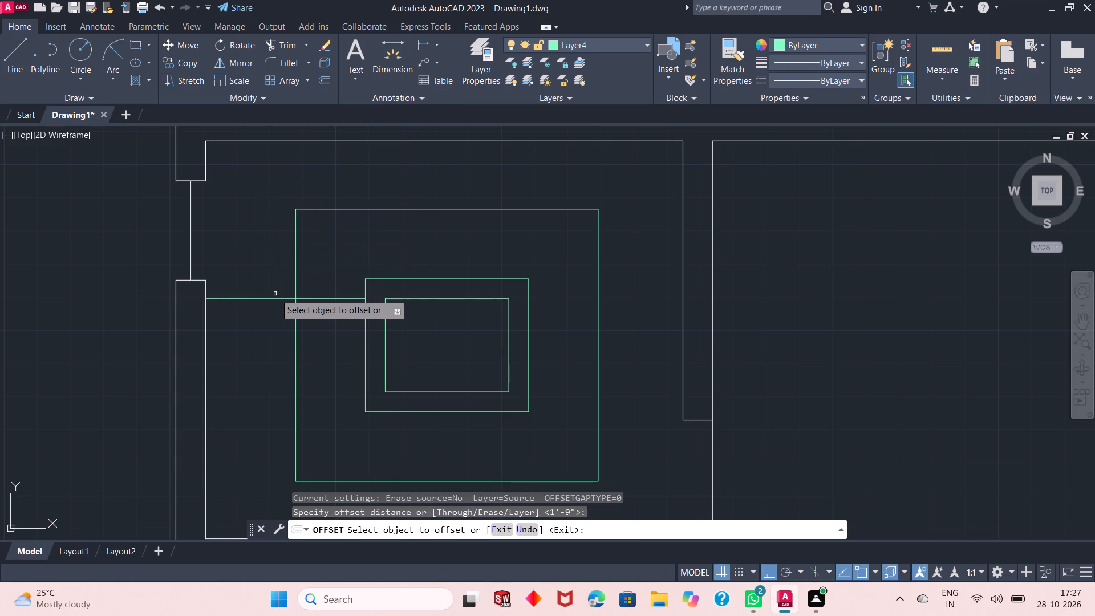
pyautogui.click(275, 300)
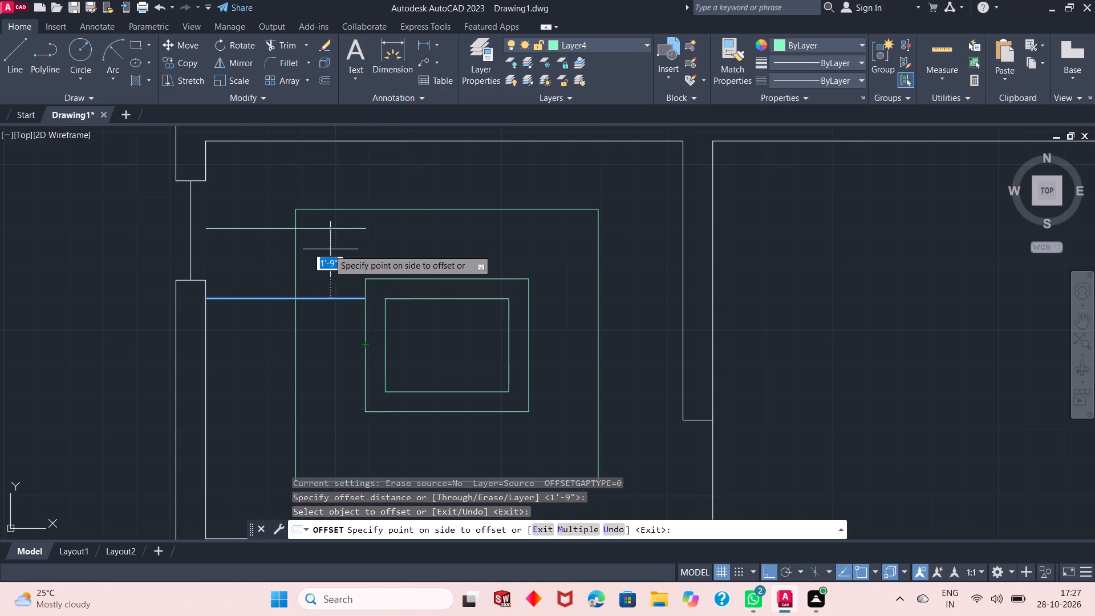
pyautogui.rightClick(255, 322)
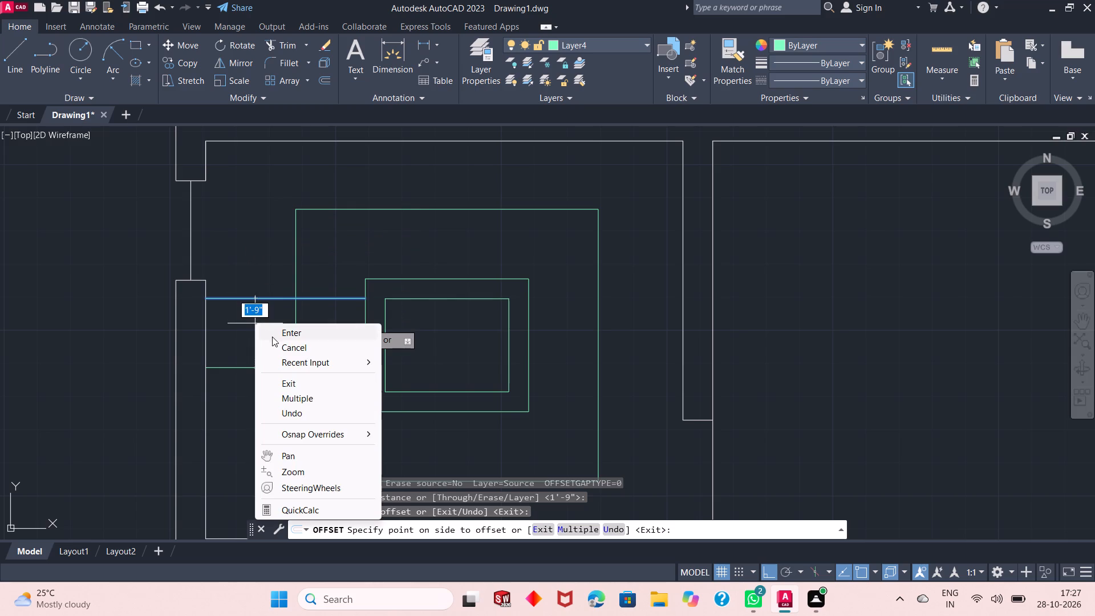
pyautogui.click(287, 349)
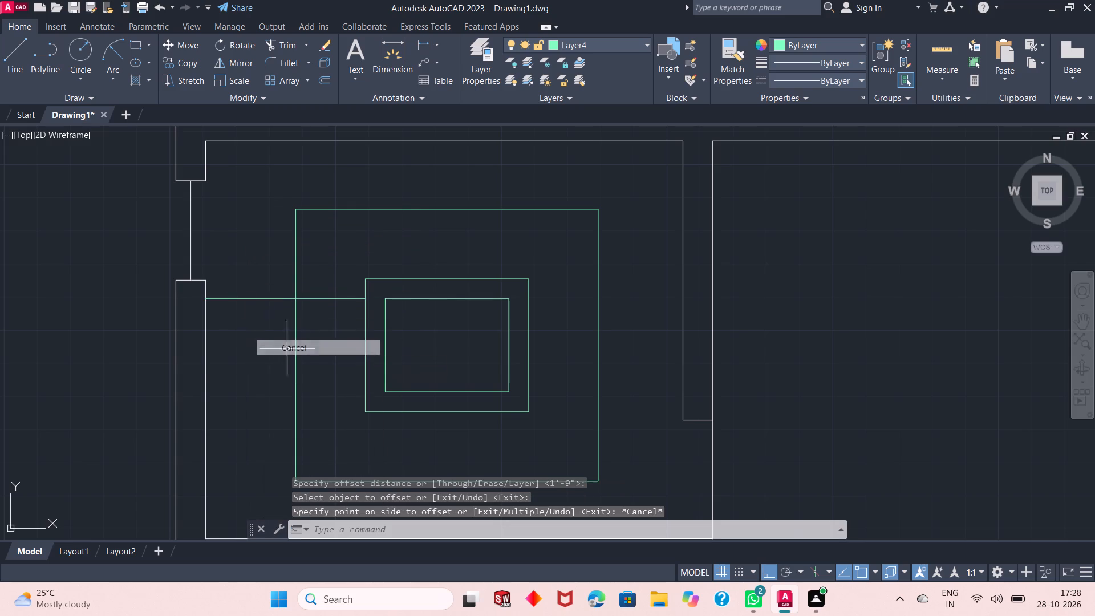
# Offset the horizontal line southward using the Through option, making four successive copies spaced 7" apart.
pyautogui.click(330, 82)
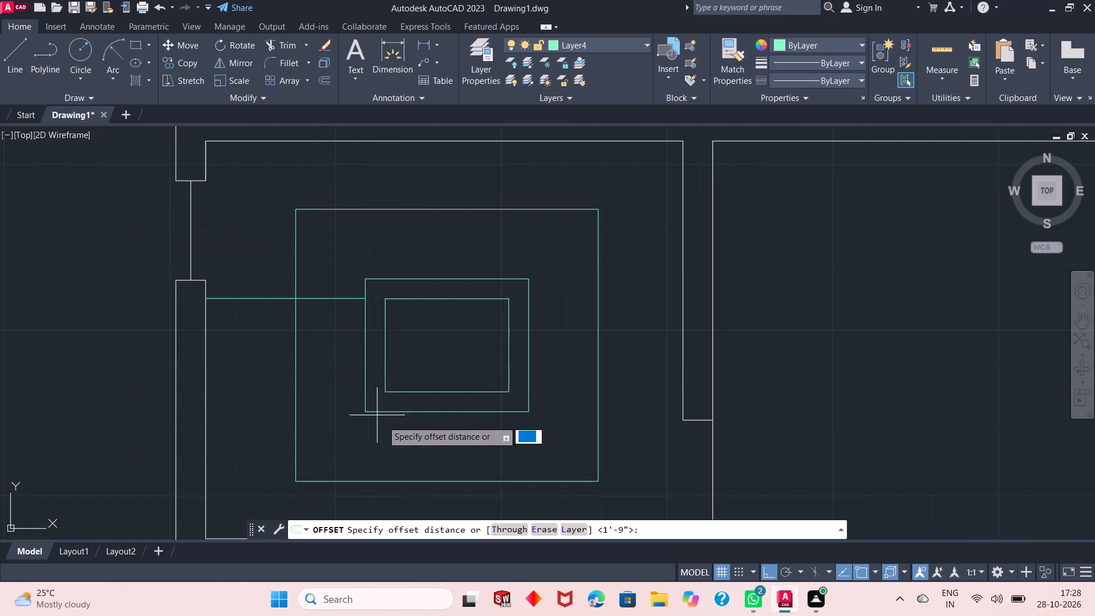
pyautogui.click(517, 533)
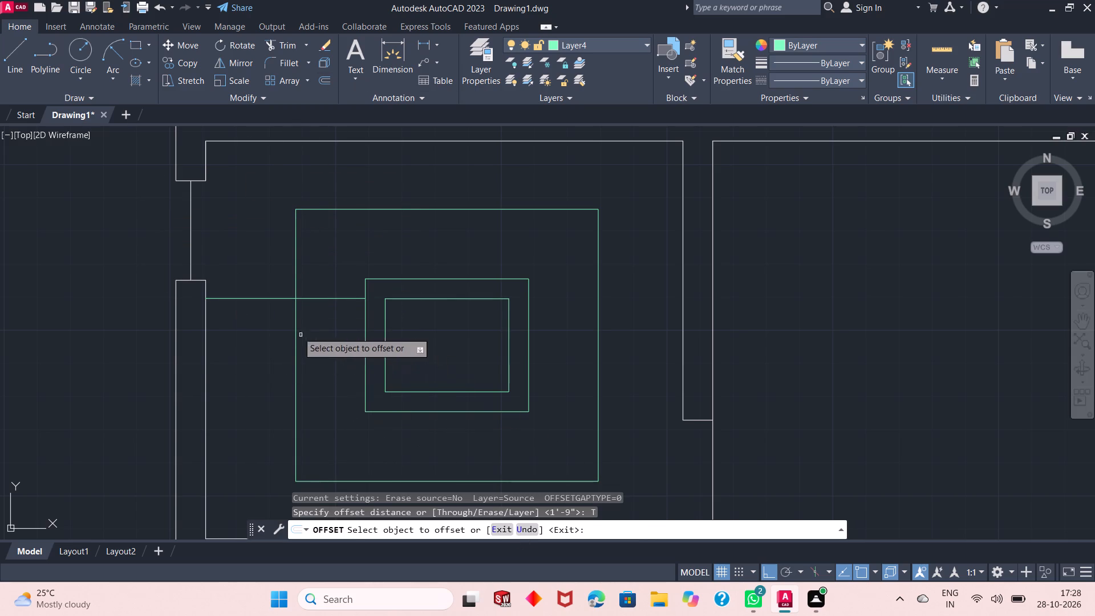
pyautogui.click(261, 299)
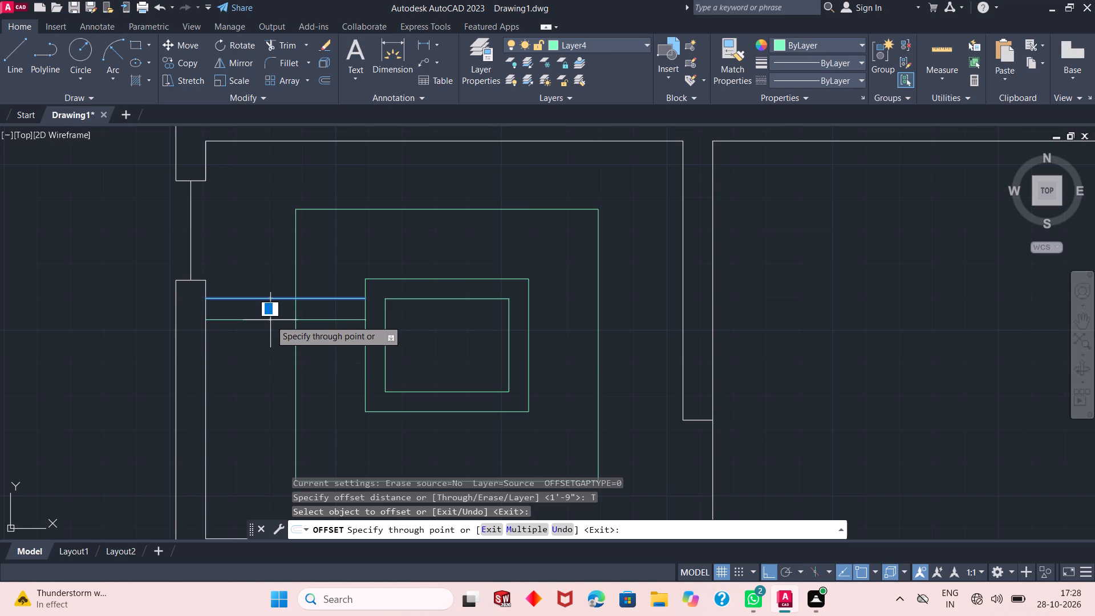
pyautogui.write('7"')
pyautogui.press('Return')
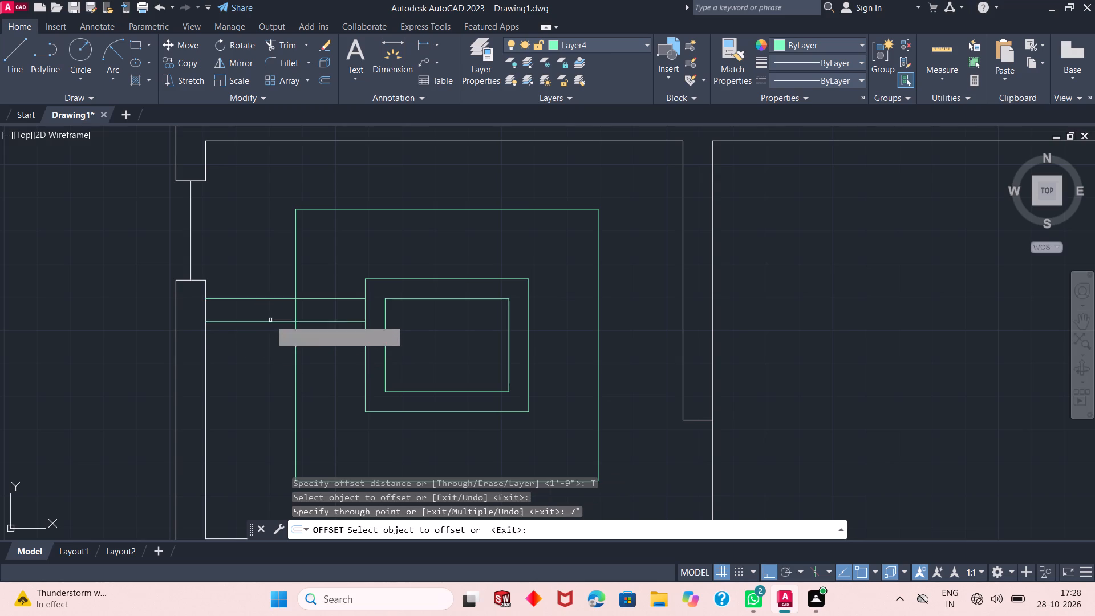
pyautogui.moveTo(270, 323); pyautogui.dragTo(267, 336)
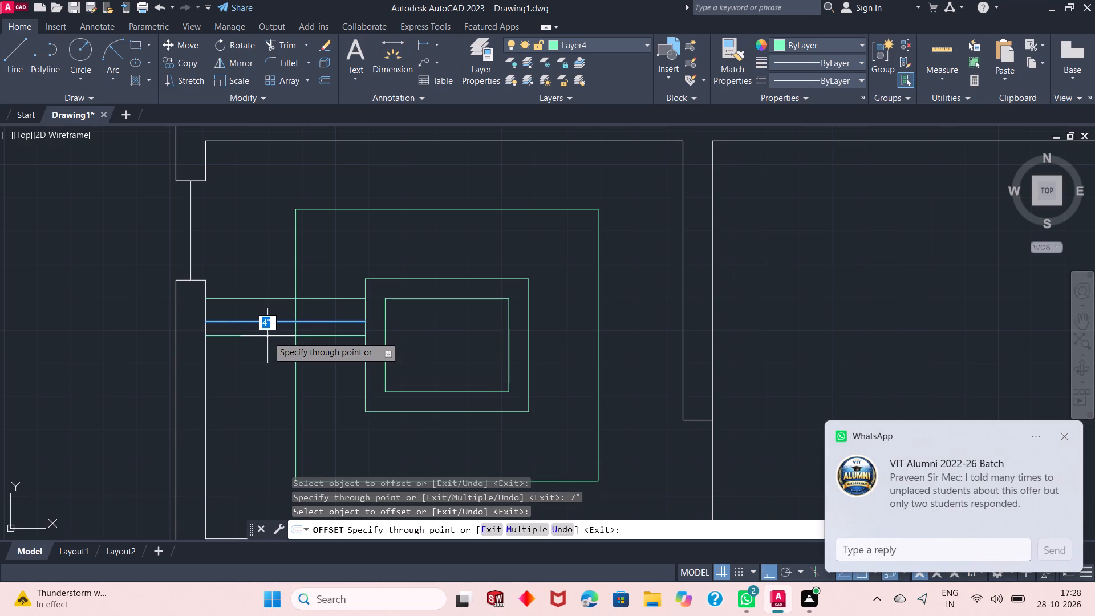
pyautogui.write('7"')
pyautogui.press('Return')
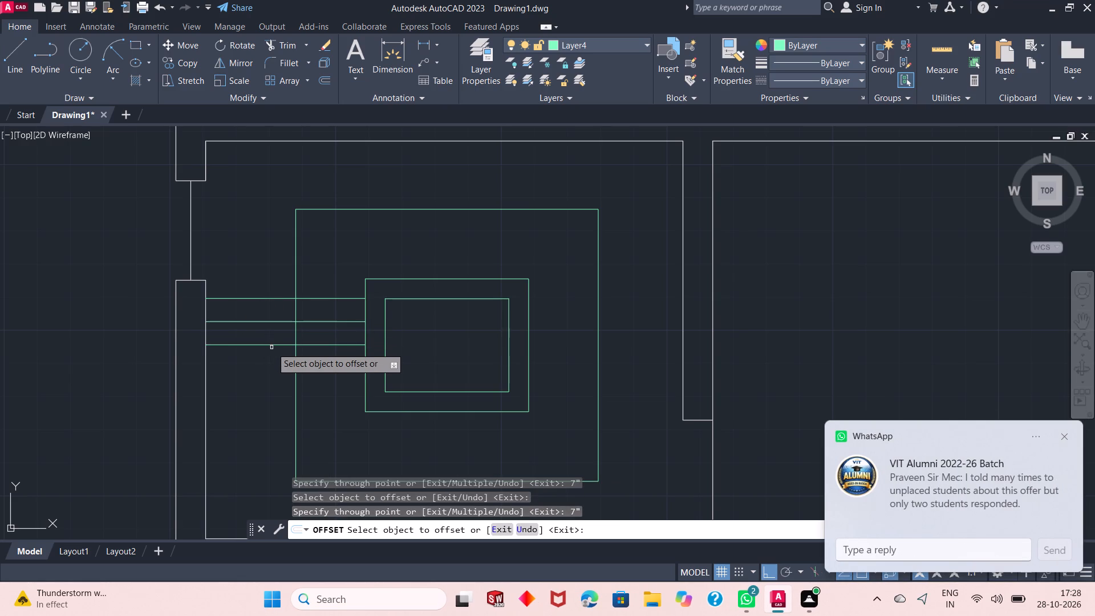
pyautogui.click(271, 347)
pyautogui.moveTo(278, 345); pyautogui.dragTo(271, 362)
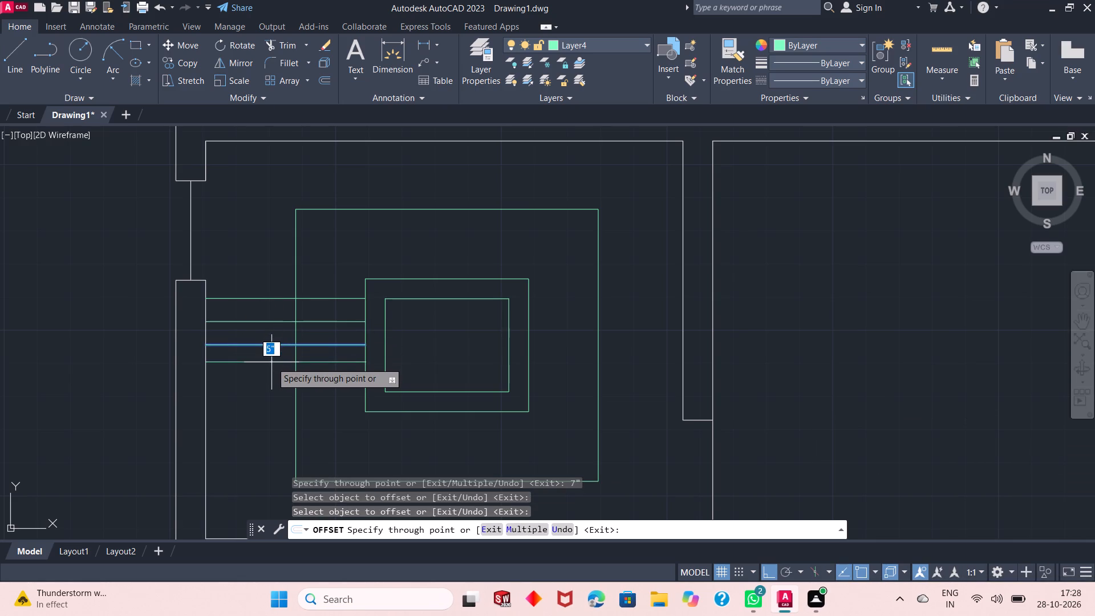
pyautogui.write('7"')
pyautogui.press('Return')
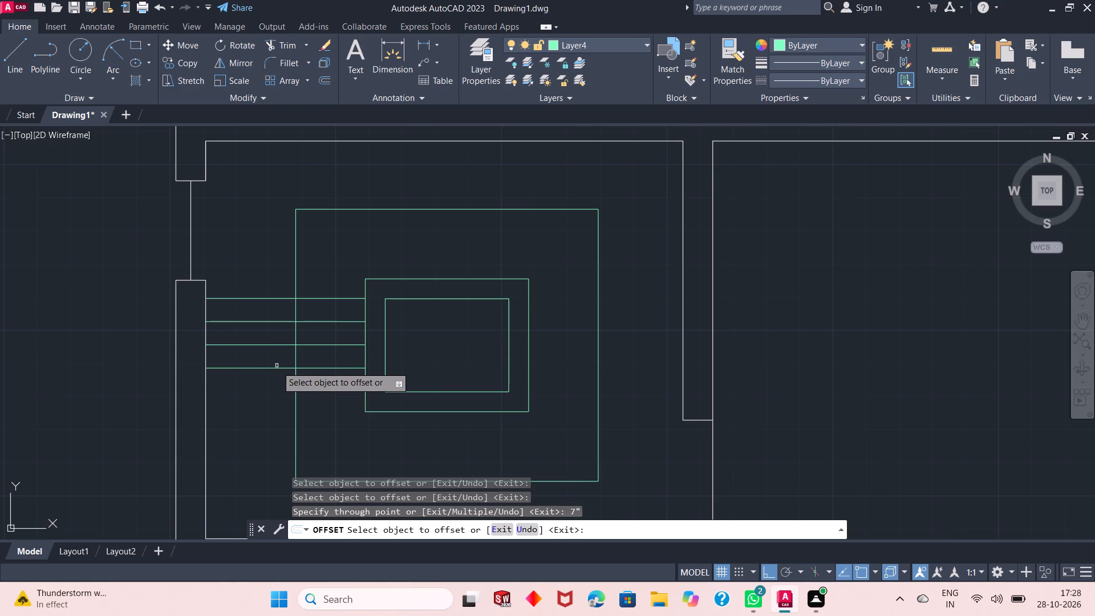
pyautogui.click(279, 371)
pyautogui.moveTo(283, 368); pyautogui.dragTo(279, 384)
pyautogui.write('7"')
pyautogui.press('Return')
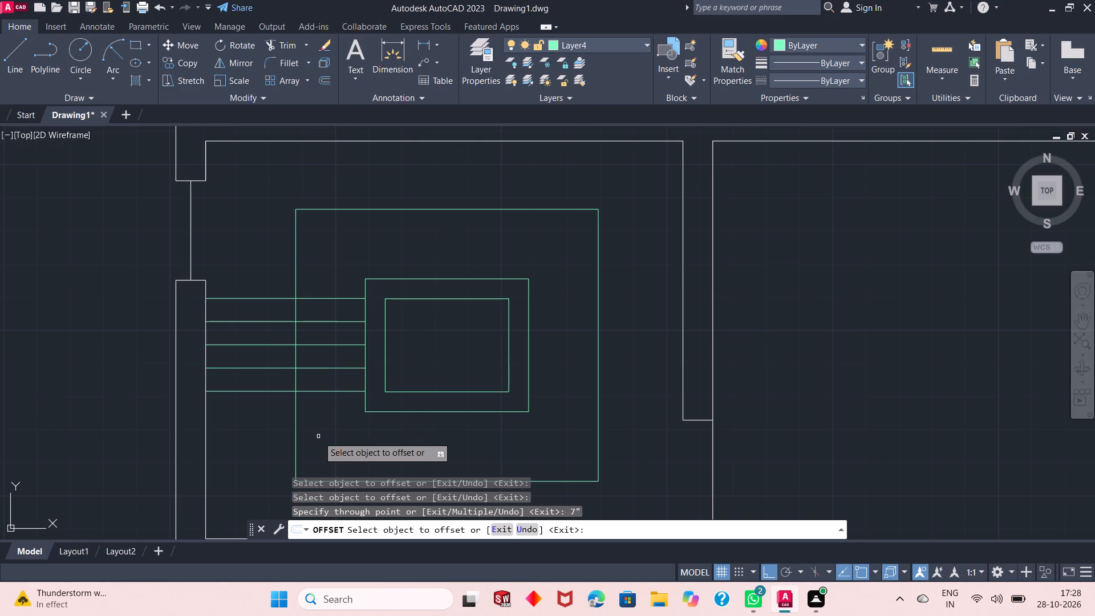
pyautogui.press('Return')
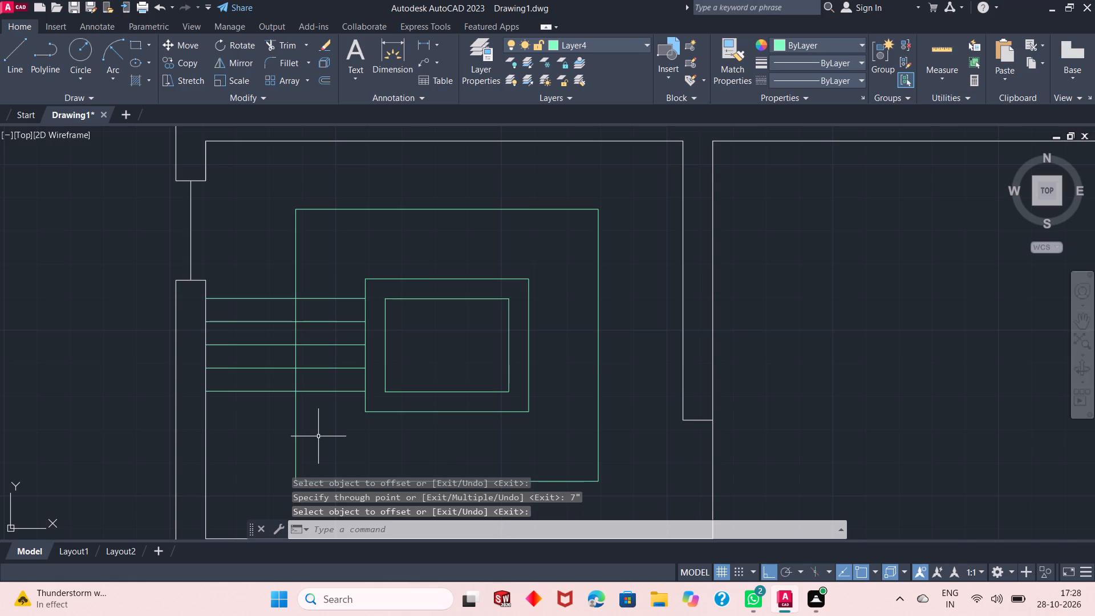
# Draw a vertical line from the middle rectangle's north edge up to the room's north wall, near the rectangle's northwest corner.
pyautogui.click(17, 60)
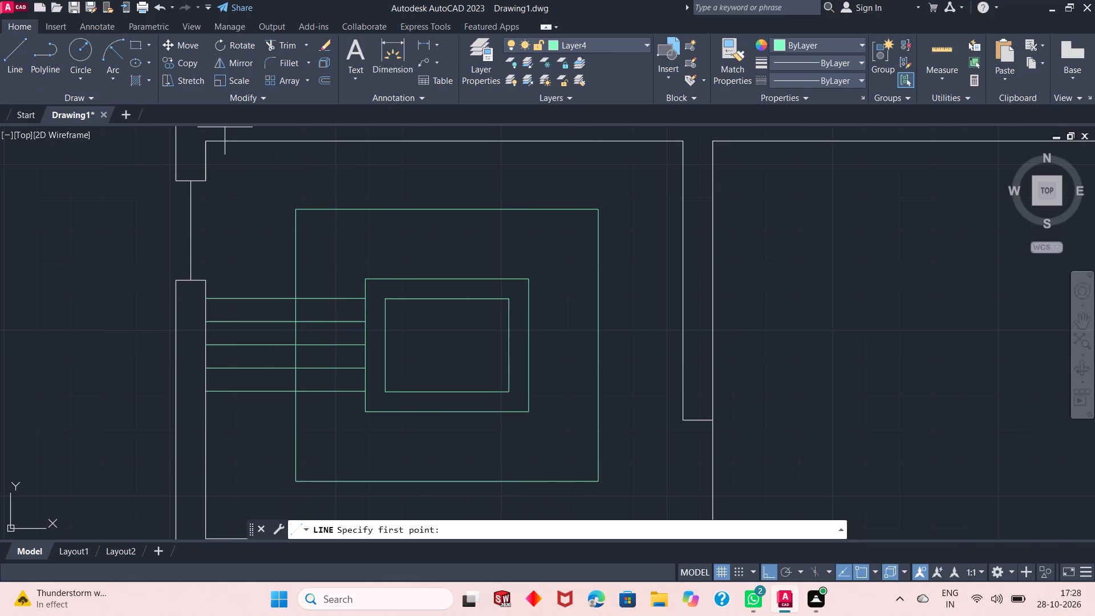
pyautogui.click(400, 279)
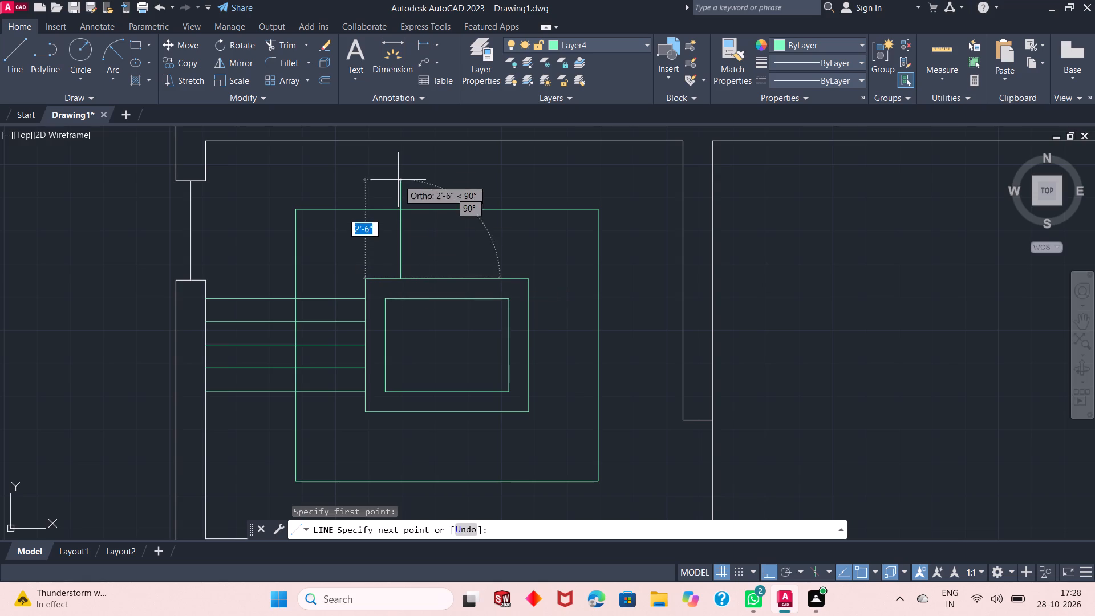
pyautogui.click(398, 141)
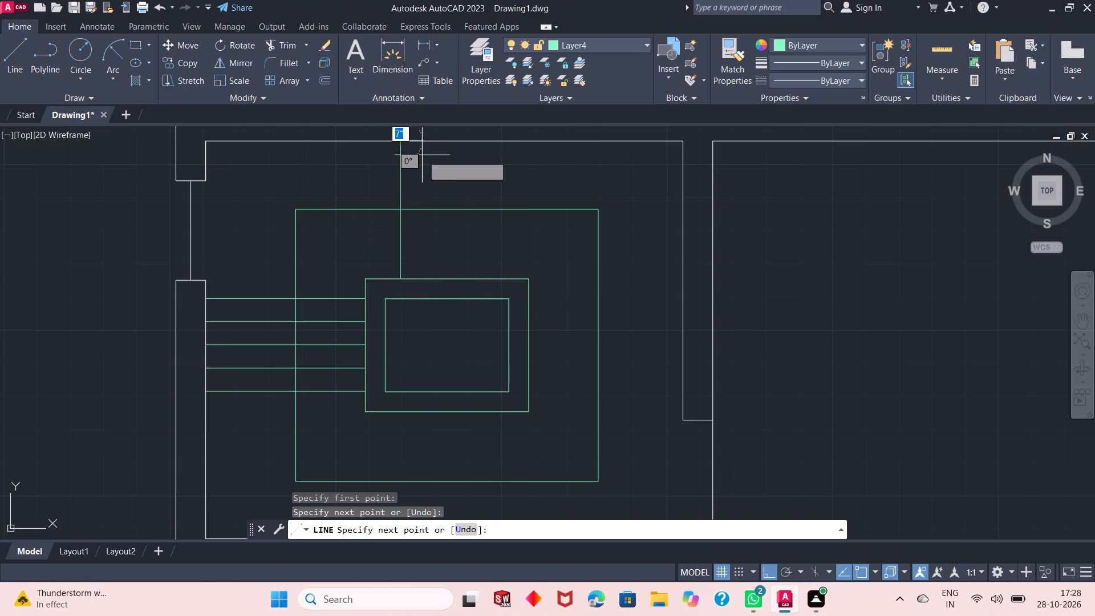
pyautogui.rightClick(423, 157)
pyautogui.click(430, 163)
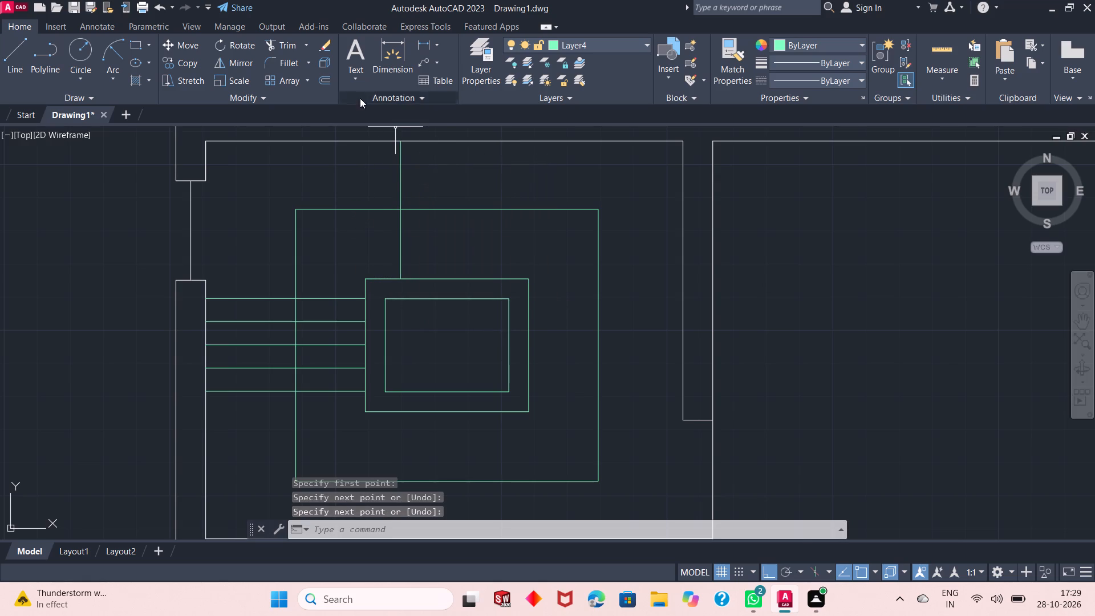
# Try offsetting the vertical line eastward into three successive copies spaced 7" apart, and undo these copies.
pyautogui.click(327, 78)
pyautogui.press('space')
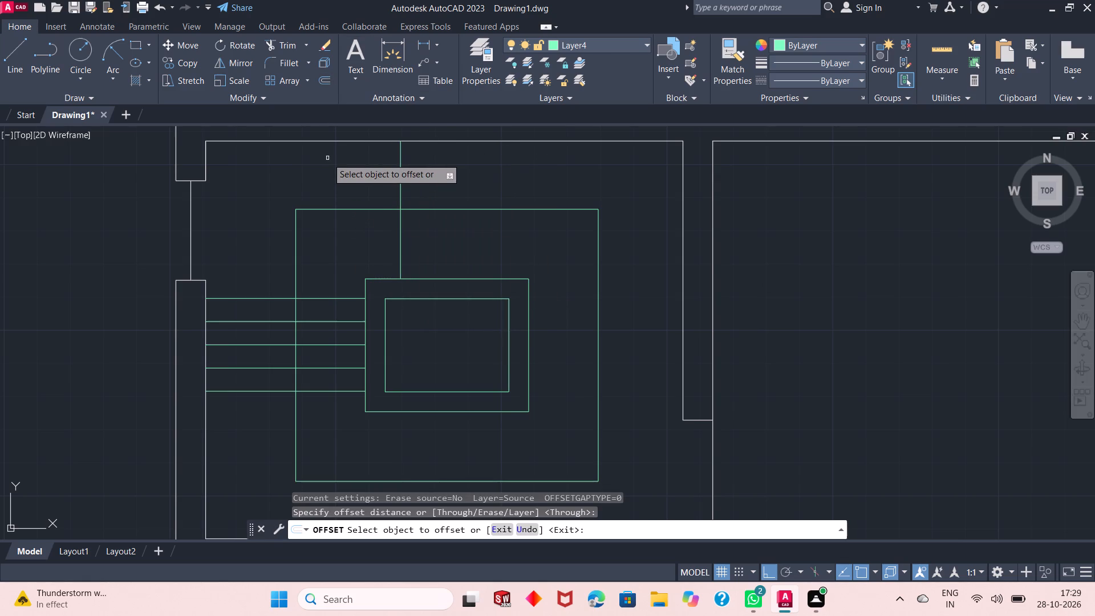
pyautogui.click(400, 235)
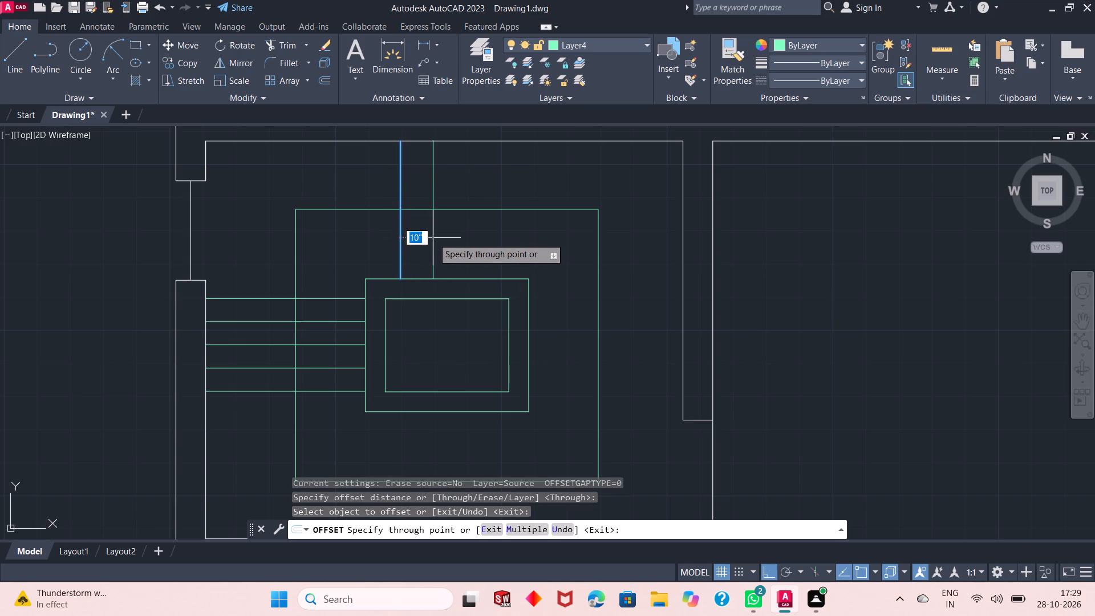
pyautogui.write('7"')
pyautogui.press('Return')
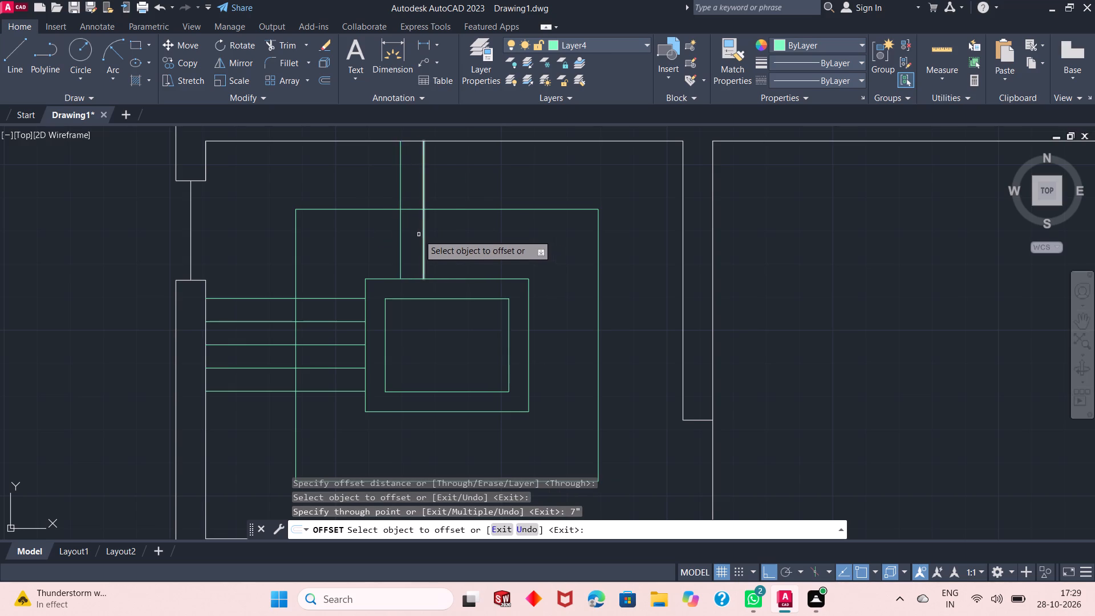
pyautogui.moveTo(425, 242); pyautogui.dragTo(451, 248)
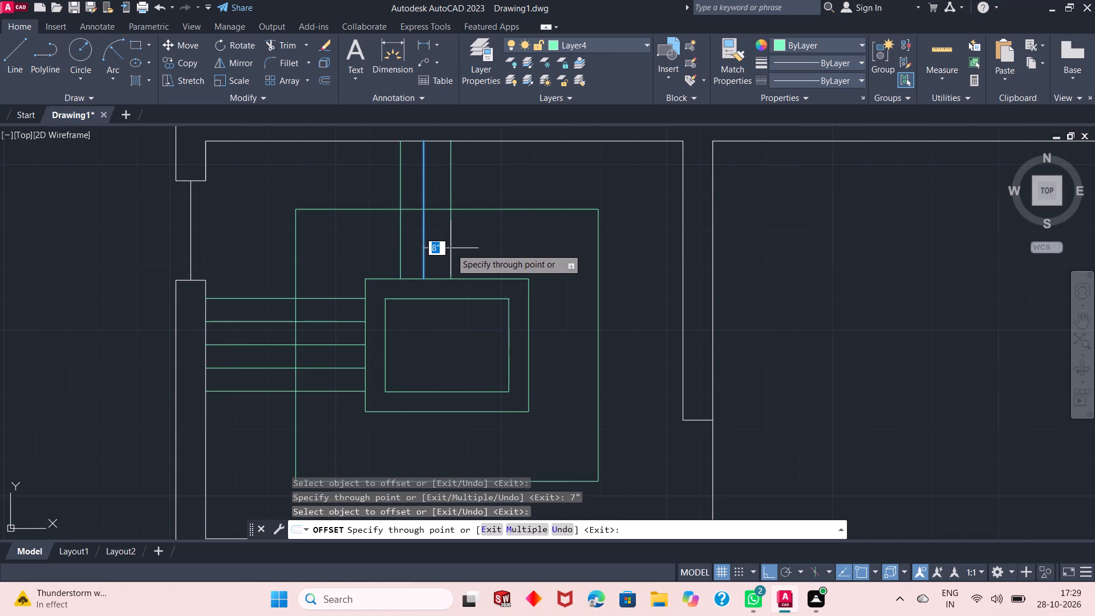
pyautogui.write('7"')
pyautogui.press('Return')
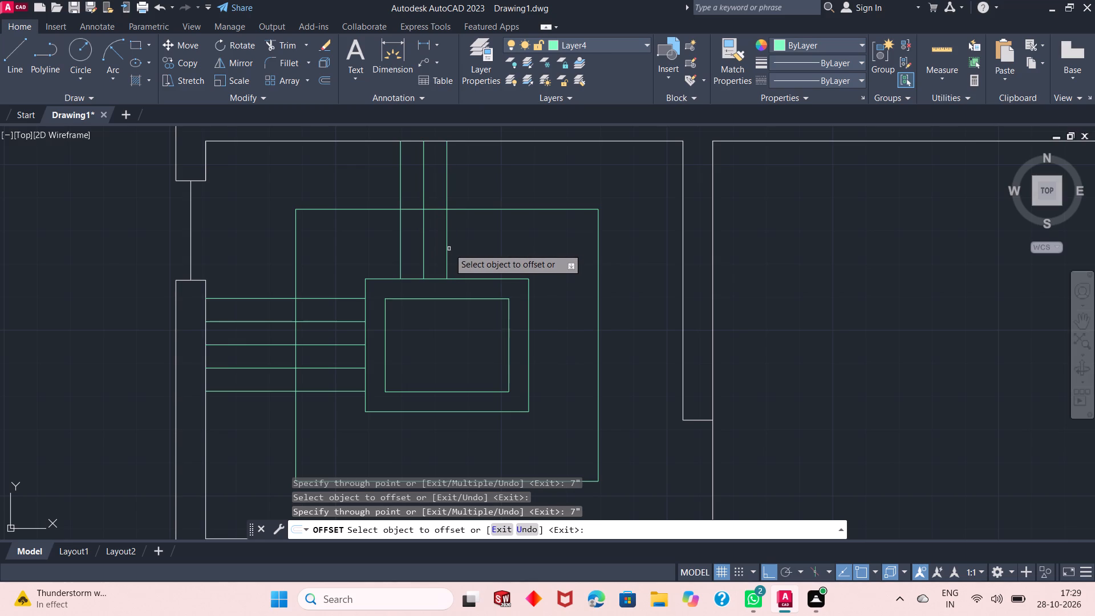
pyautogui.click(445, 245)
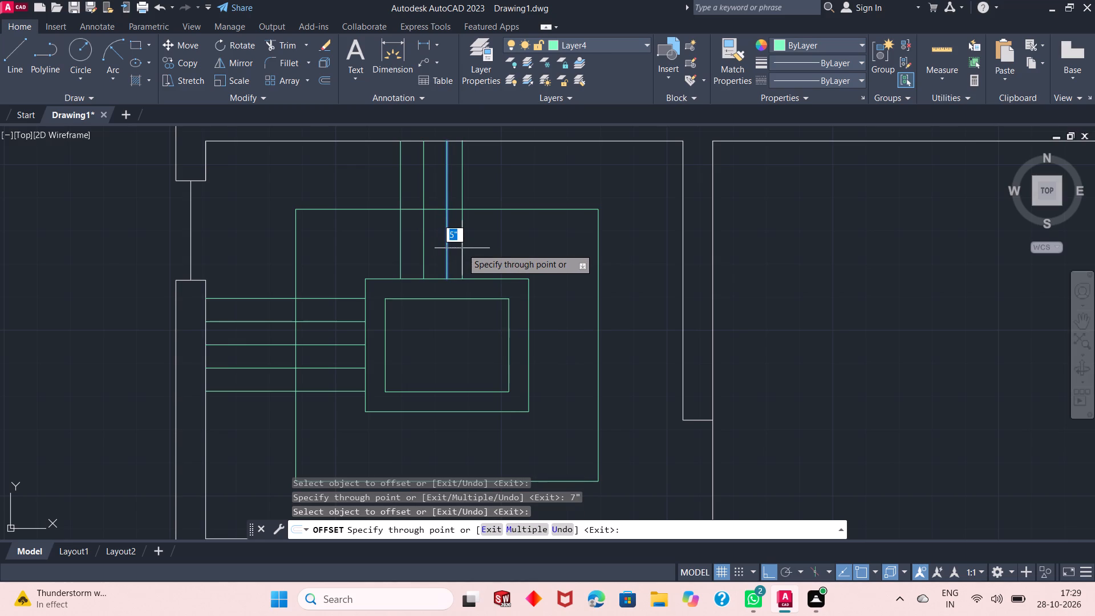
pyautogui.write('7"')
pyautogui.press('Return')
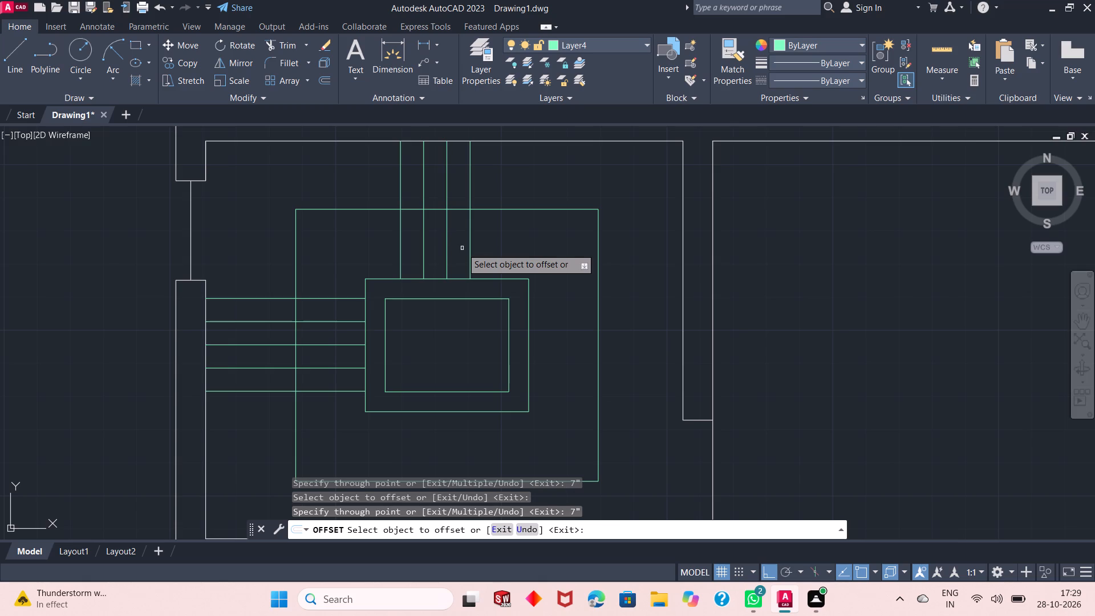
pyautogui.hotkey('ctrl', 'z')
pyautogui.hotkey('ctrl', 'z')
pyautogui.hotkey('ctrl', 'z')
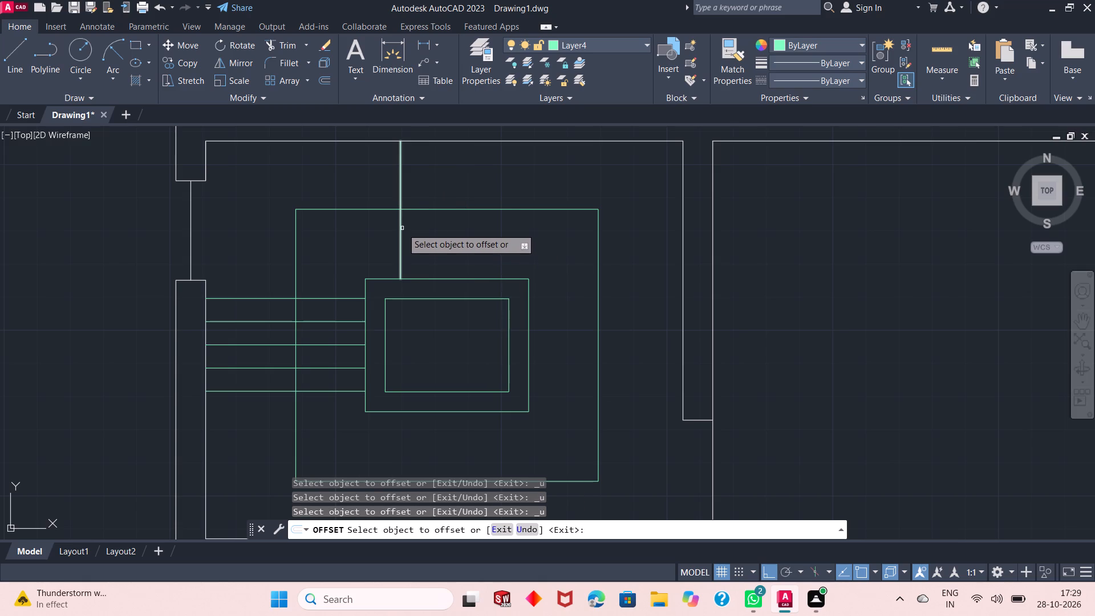
# Offset the vertical line eastward using the Through option, making three successive copies spaced 8" apart.
pyautogui.moveTo(402, 228); pyautogui.dragTo(425, 236)
pyautogui.write('8"')
pyautogui.press('Return')
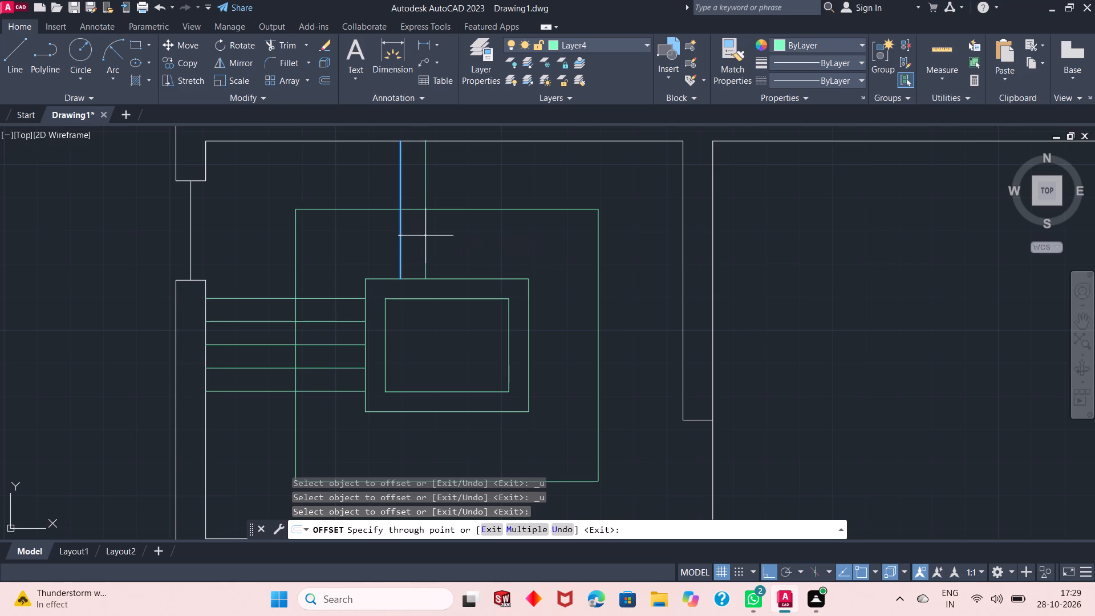
pyautogui.moveTo(427, 237); pyautogui.dragTo(447, 241)
pyautogui.write('8"')
pyautogui.press('Return')
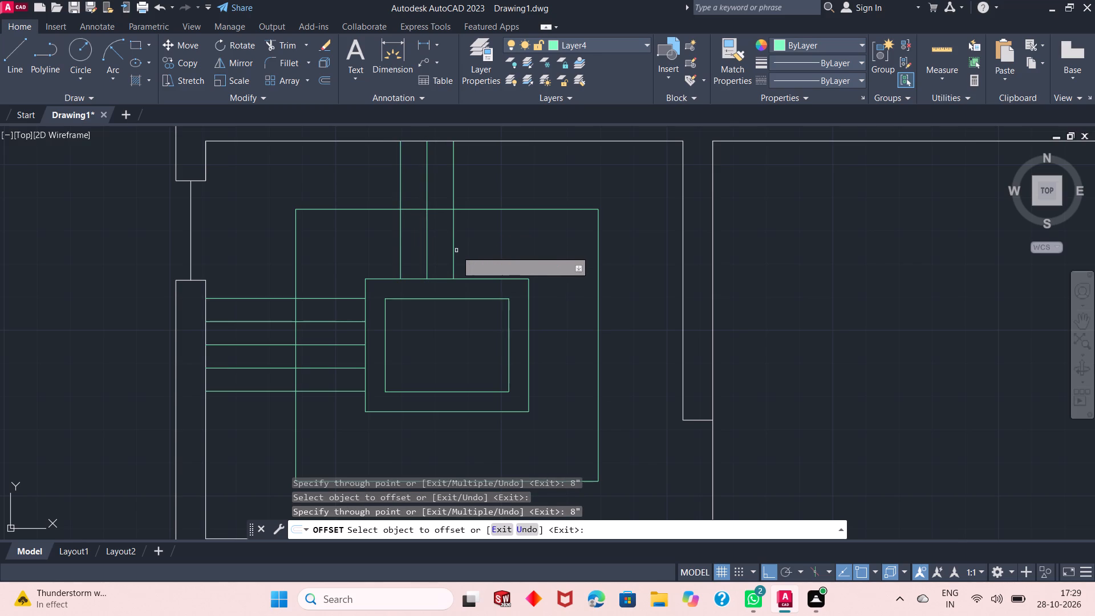
pyautogui.moveTo(455, 246); pyautogui.dragTo(479, 250)
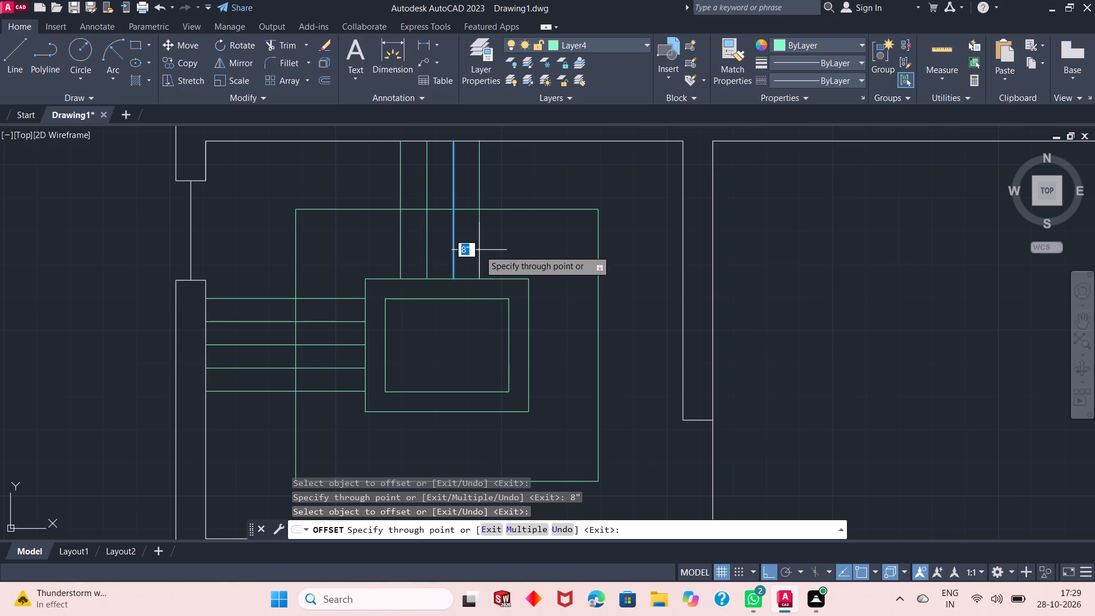
pyautogui.write('8"')
pyautogui.press('Return')
pyautogui.press('Return')
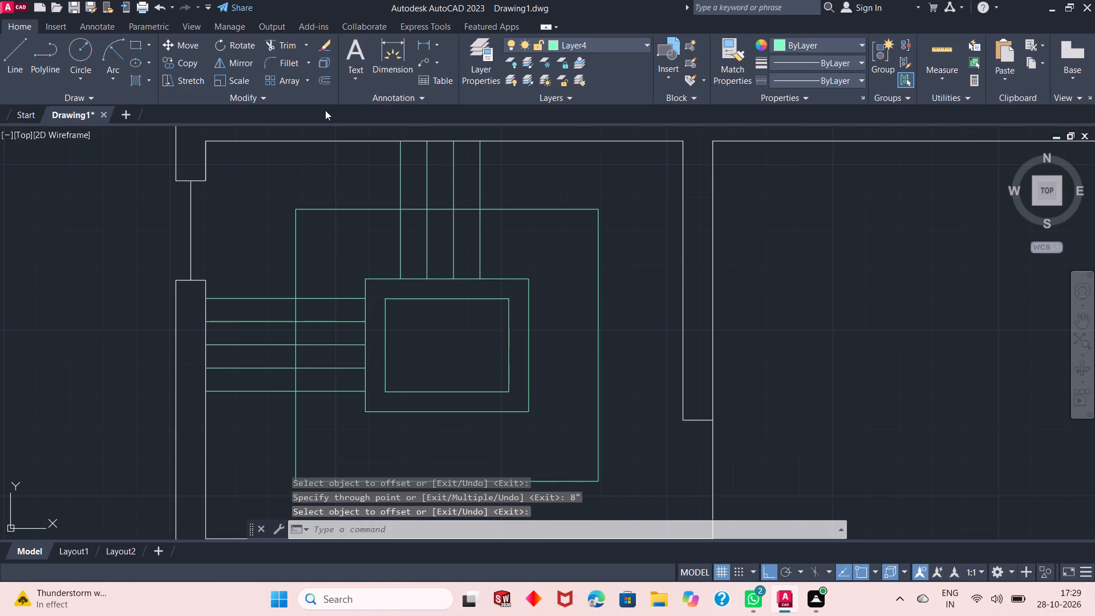
# Draw a vertical line from the middle rectangle's south edge to the outer rectangle's south edge, aligned with the westernmost north tread line.
pyautogui.click(13, 62)
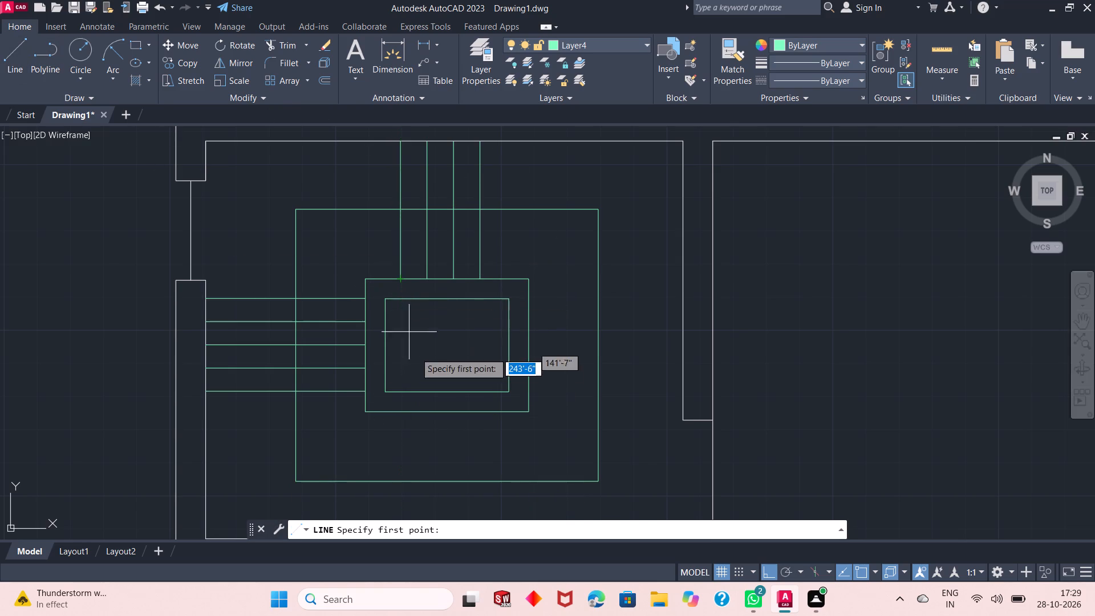
pyautogui.click(403, 410)
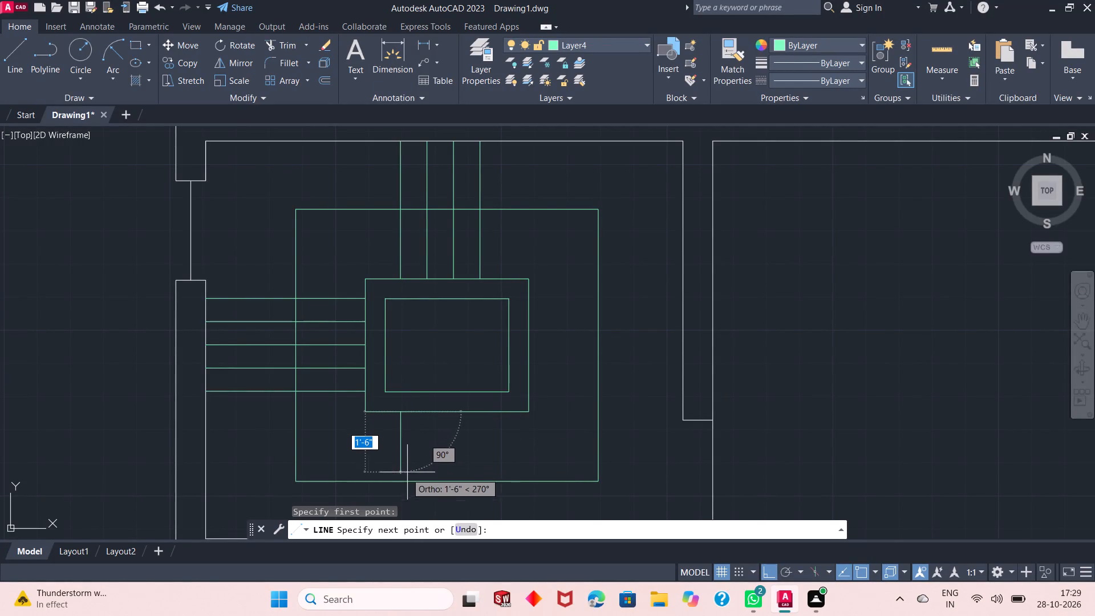
pyautogui.click(400, 480)
pyautogui.rightClick(431, 439)
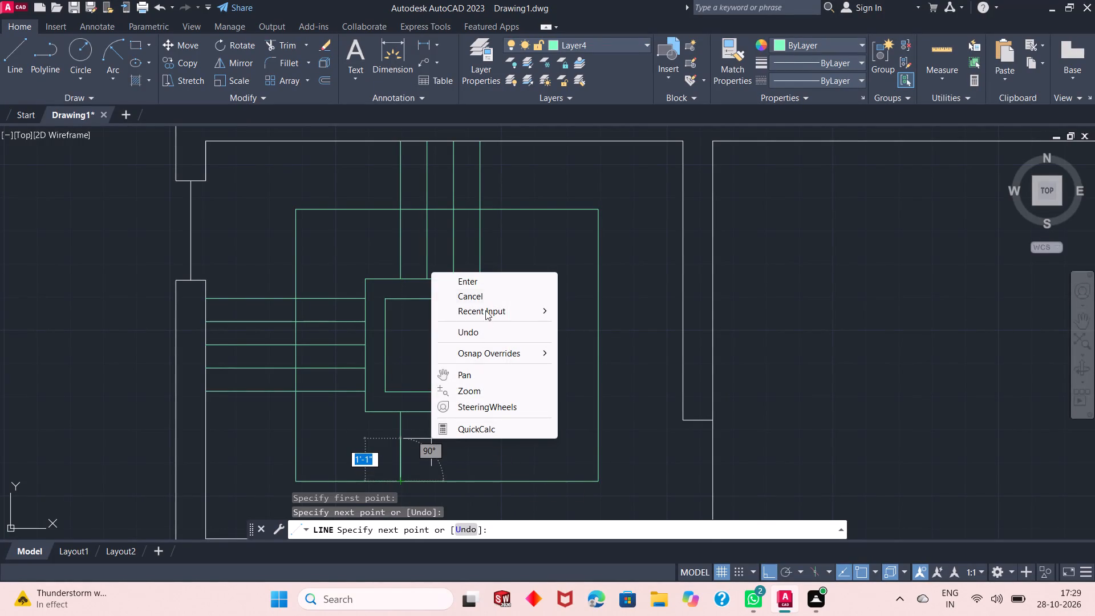
pyautogui.click(486, 283)
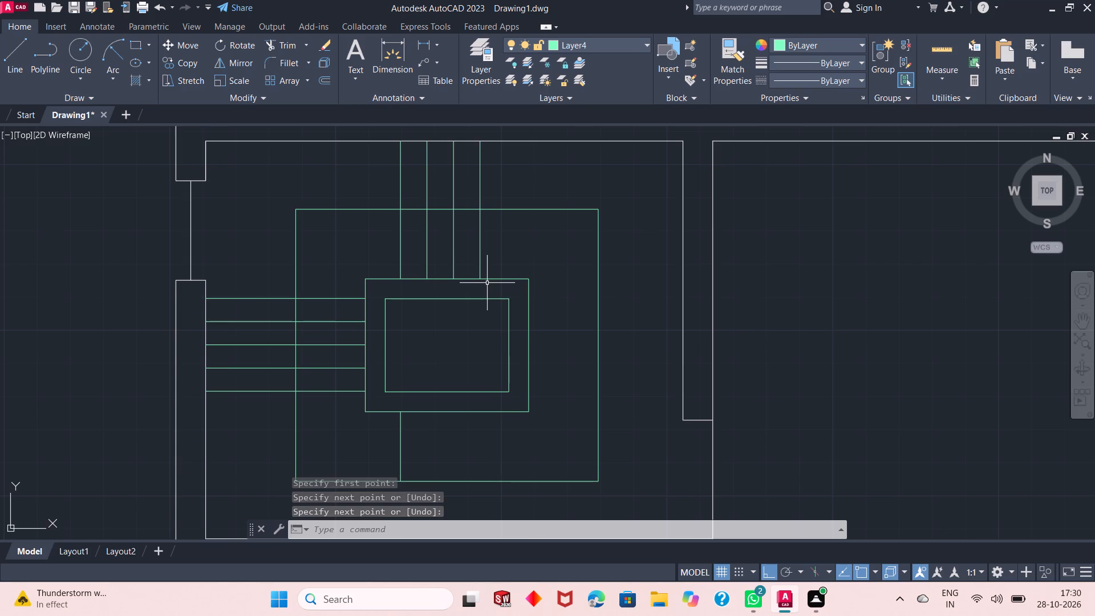
# Extend the new vertical line south of the middle rectangle to the room's south wall.
pyautogui.scroll(-1, 457, 349)
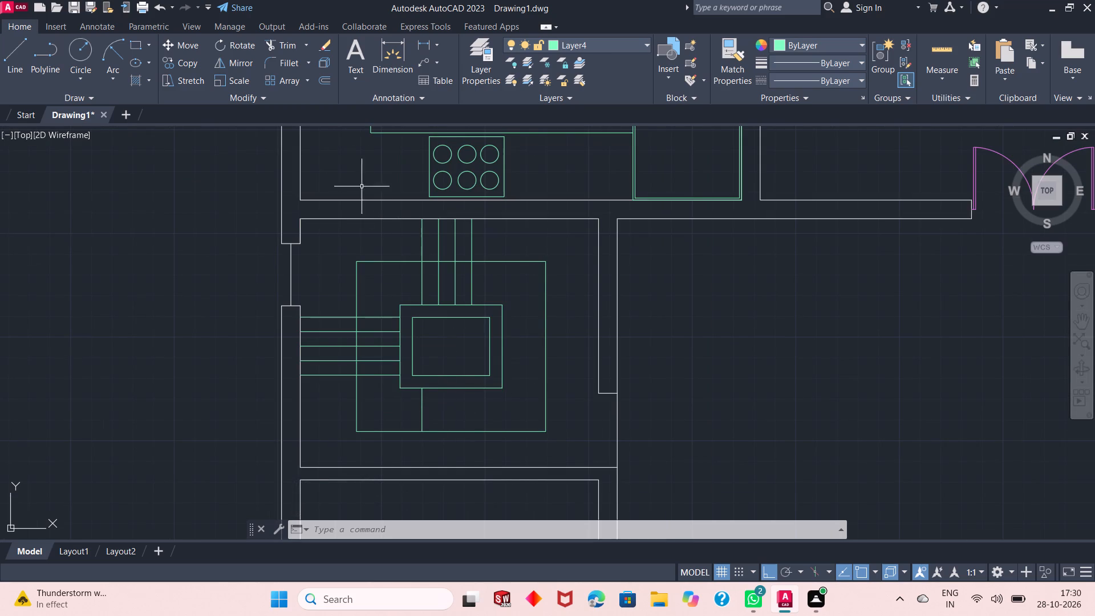
pyautogui.click(307, 51)
pyautogui.click(287, 98)
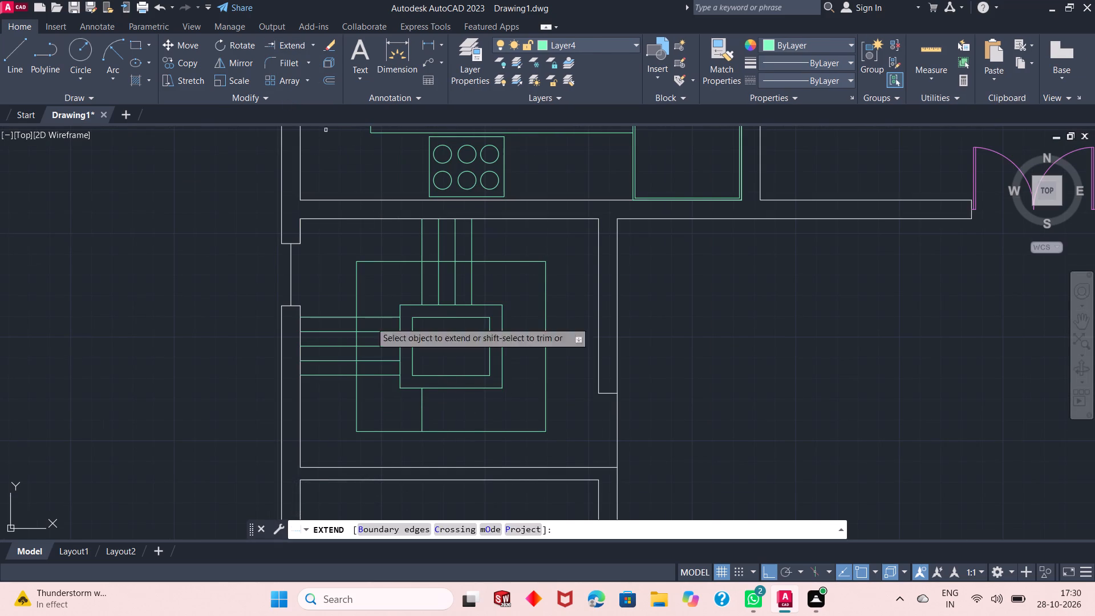
pyautogui.click(421, 415)
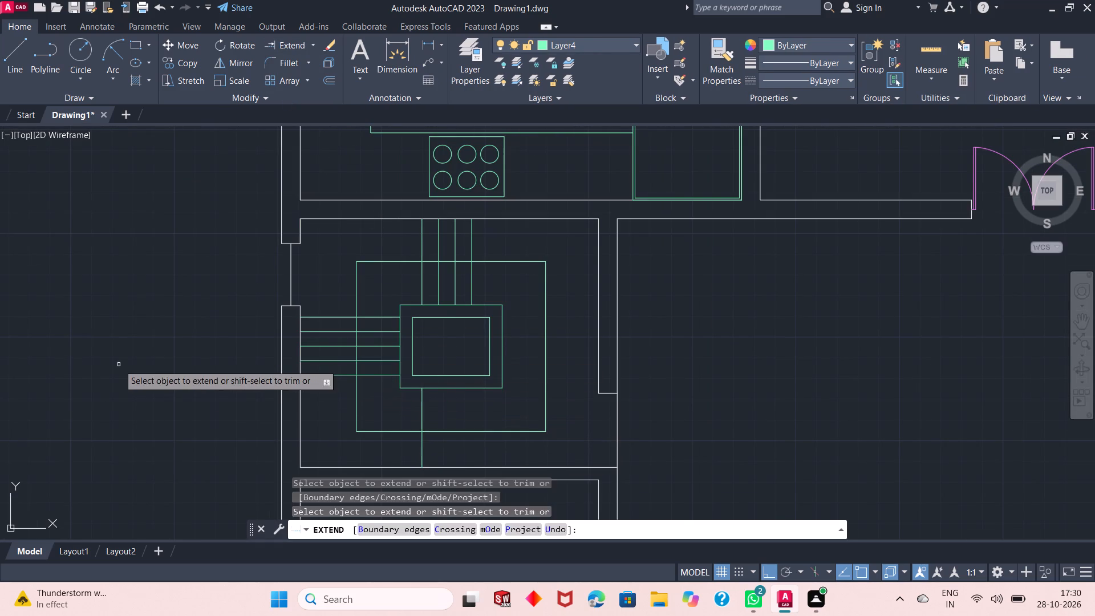
pyautogui.rightClick(119, 364)
pyautogui.click(144, 370)
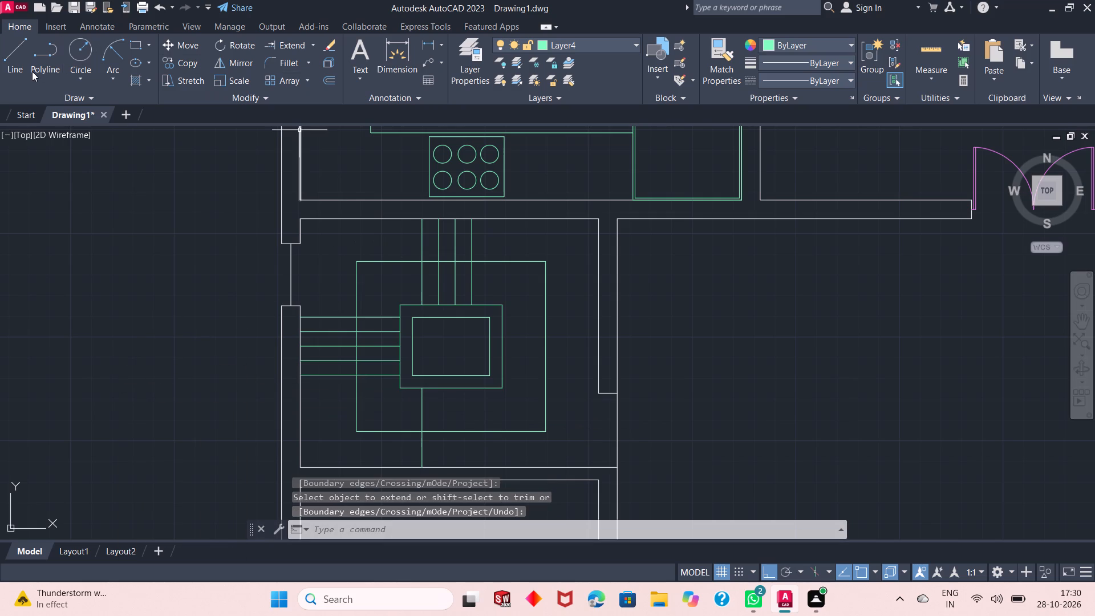
# Draw three more vertical lines about 3'-2" long from the middle rectangle's south edge to the south wall, aligned with the remaining north tread lines.
pyautogui.click(22, 70)
pyautogui.scroll(1, 459, 452)
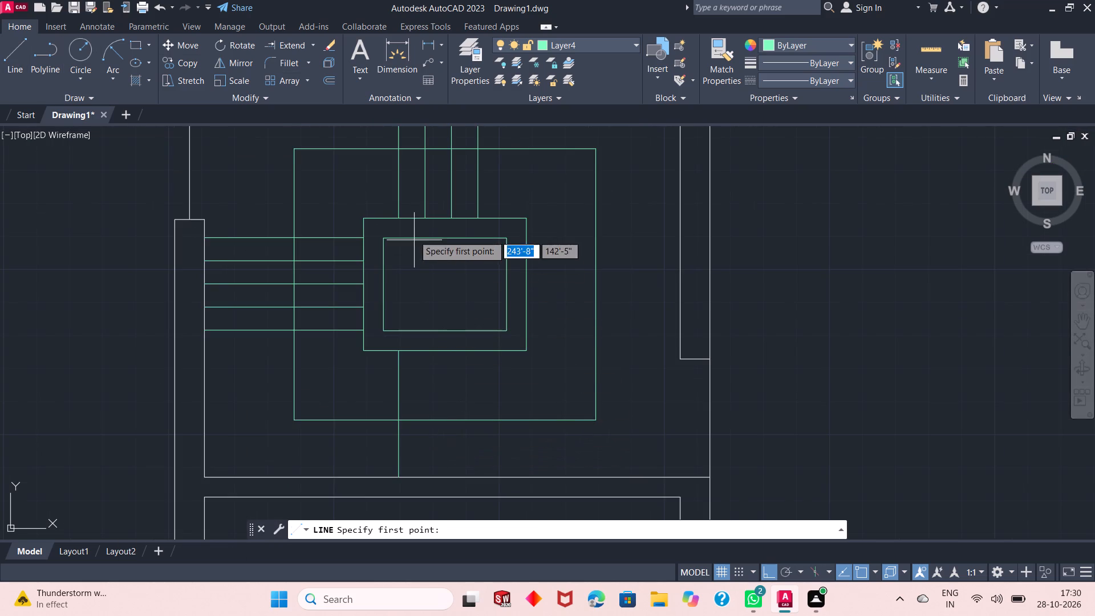
pyautogui.click(428, 351)
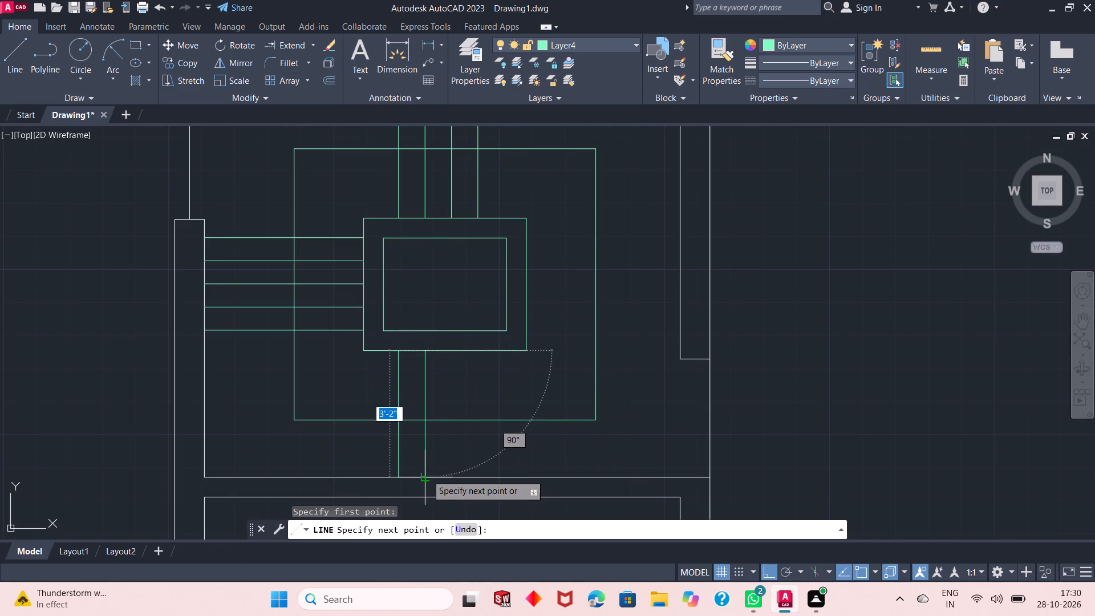
pyautogui.click(427, 475)
pyautogui.rightClick(477, 404)
pyautogui.click(492, 408)
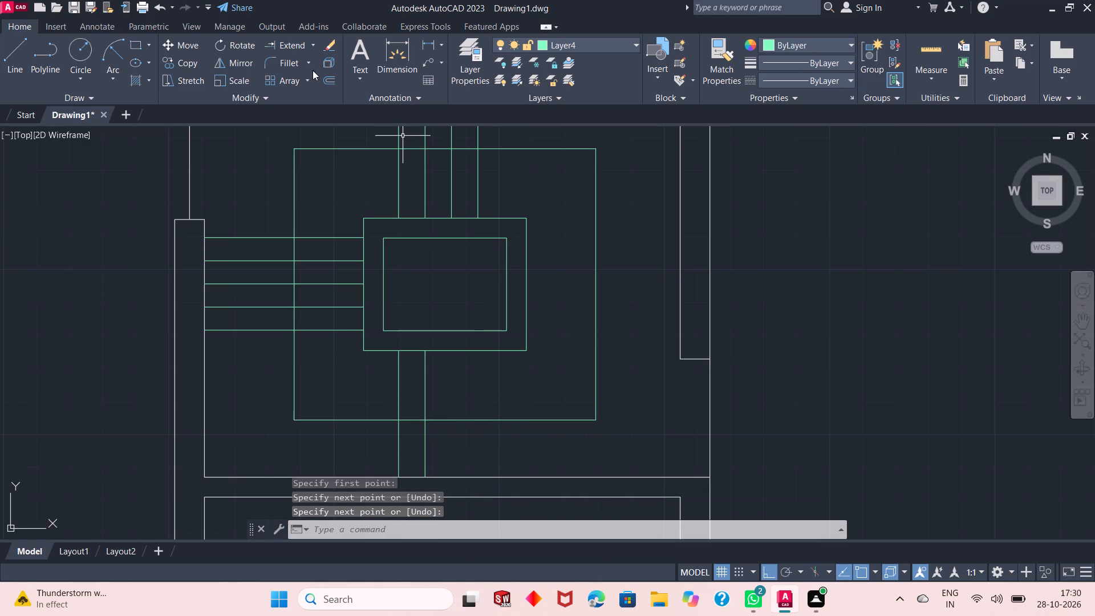
pyautogui.click(19, 57)
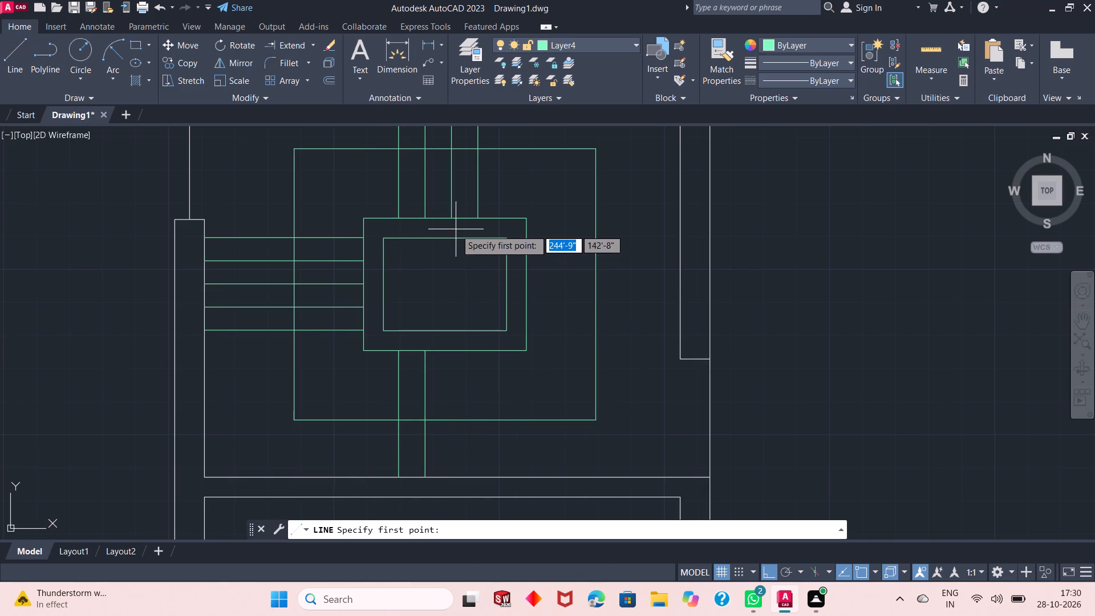
pyautogui.click(453, 350)
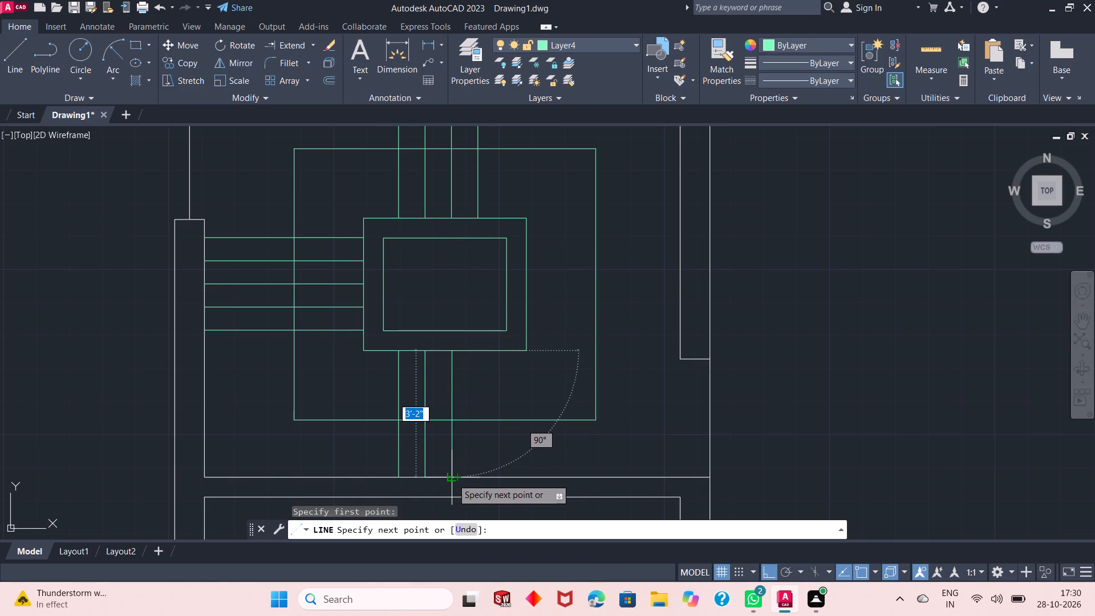
pyautogui.click(451, 479)
pyautogui.rightClick(478, 418)
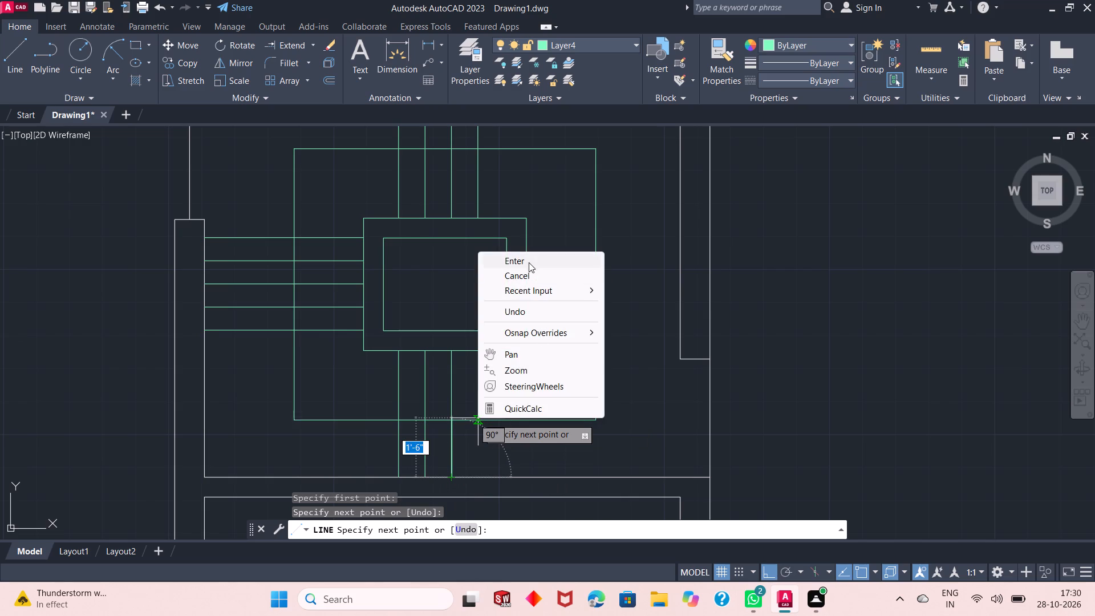
pyautogui.click(529, 262)
pyautogui.click(22, 52)
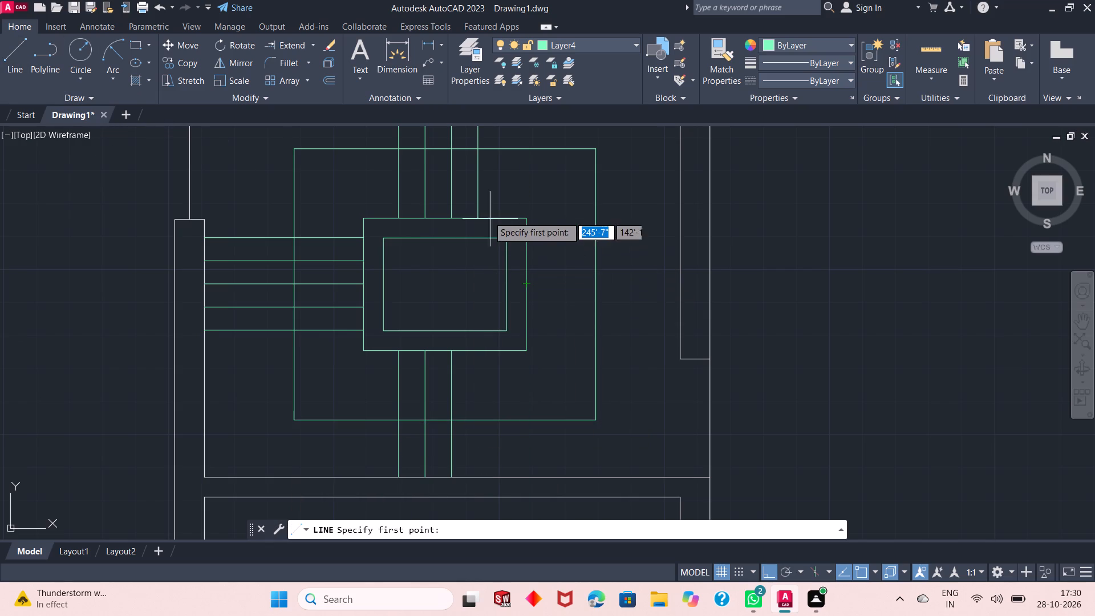
pyautogui.click(481, 354)
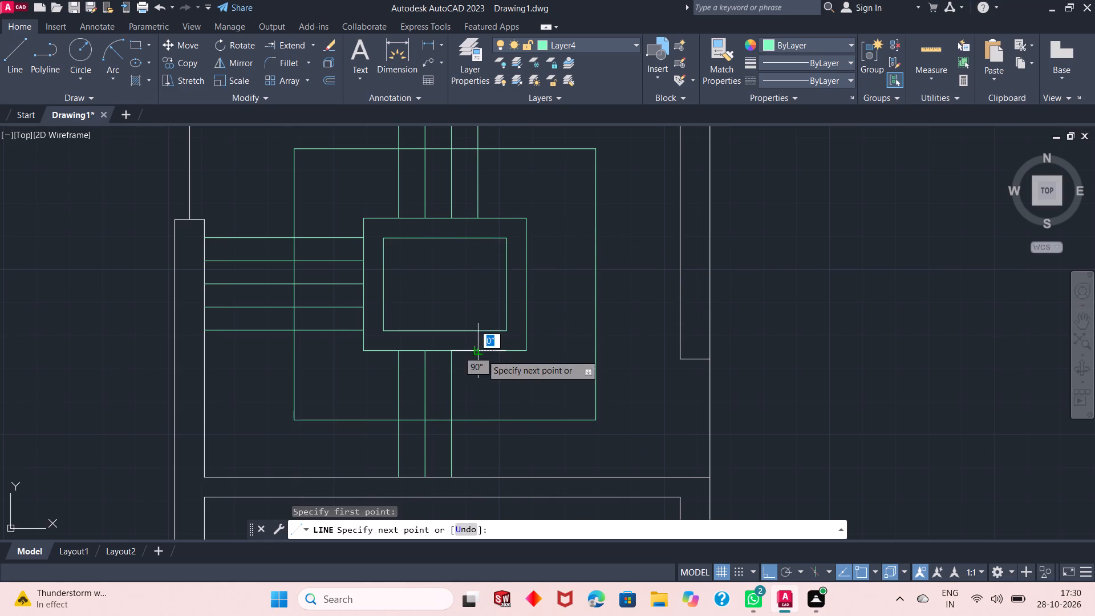
pyautogui.click(480, 480)
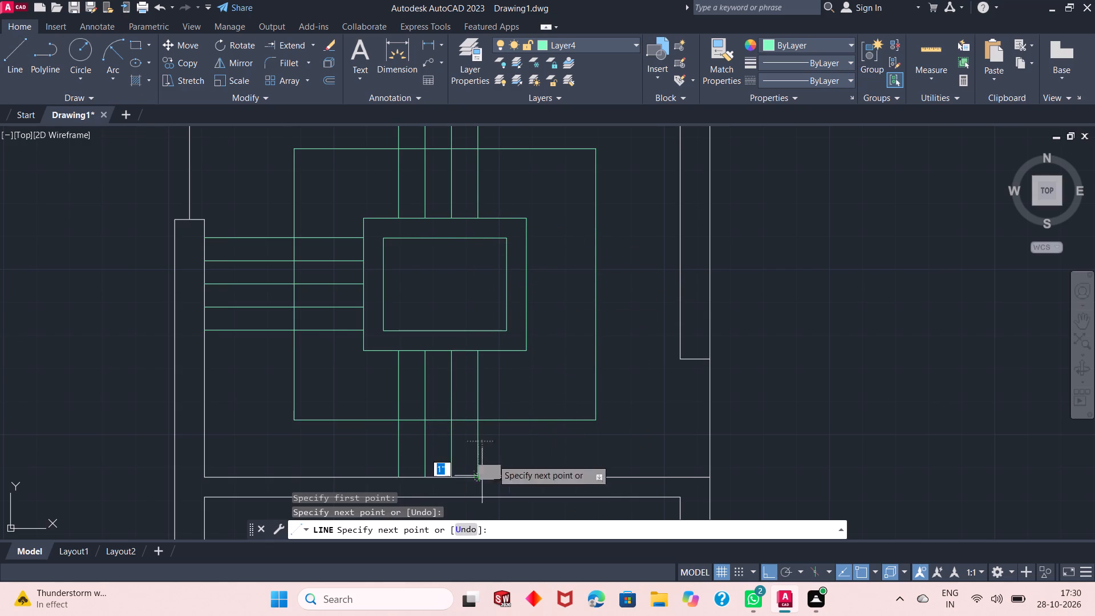
pyautogui.rightClick(531, 394)
pyautogui.click(555, 402)
pyautogui.scroll(-1, 514, 425)
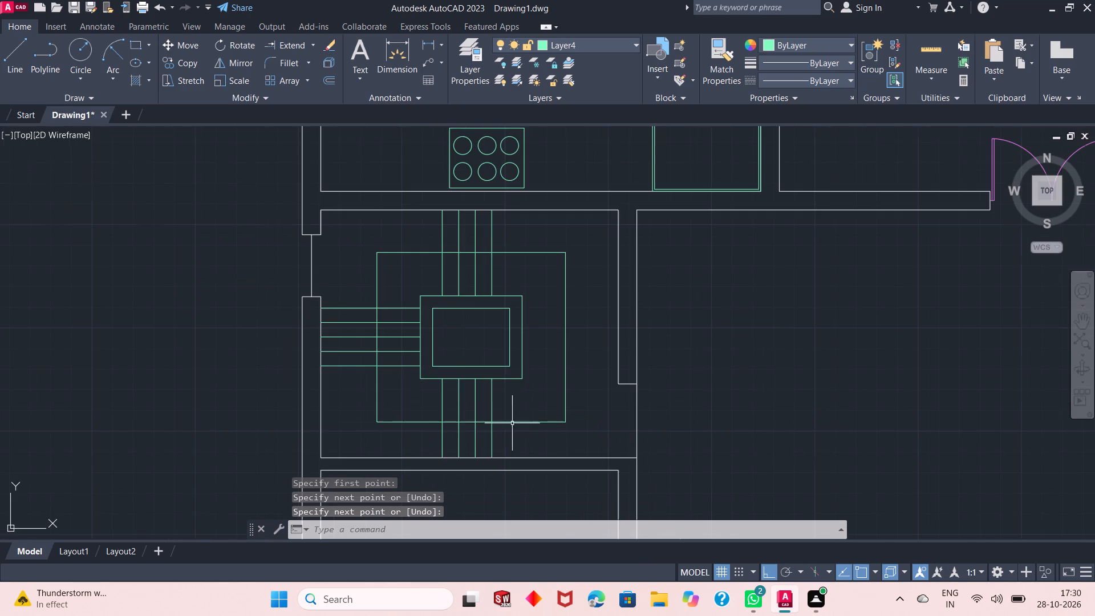
# Add a new layer and set its colour to index 255.
pyautogui.scroll(-1, 426, 418)
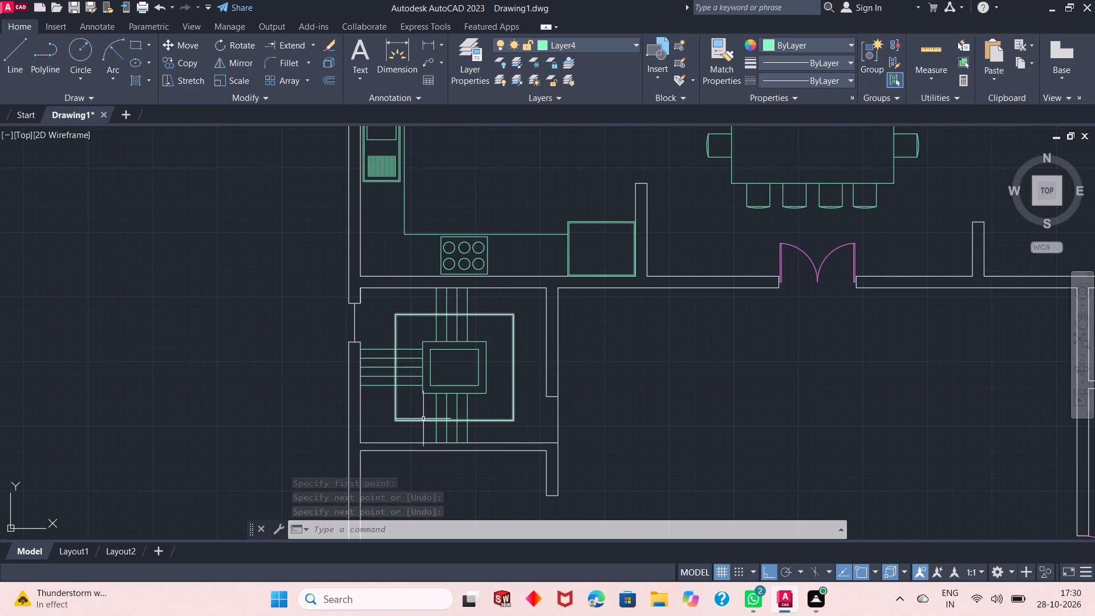
pyautogui.click(469, 55)
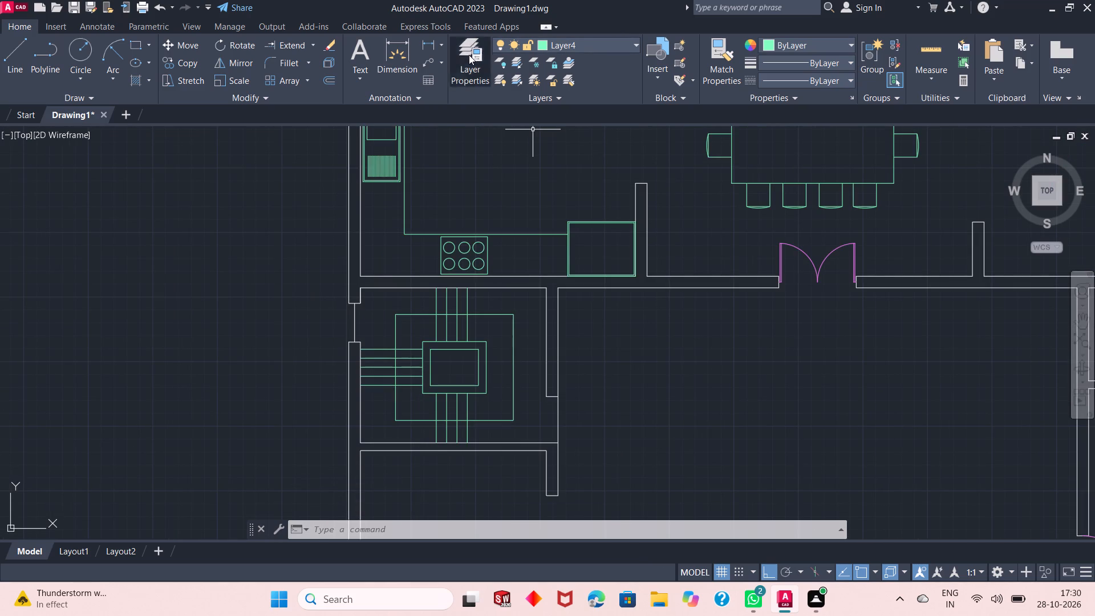
pyautogui.click(135, 68)
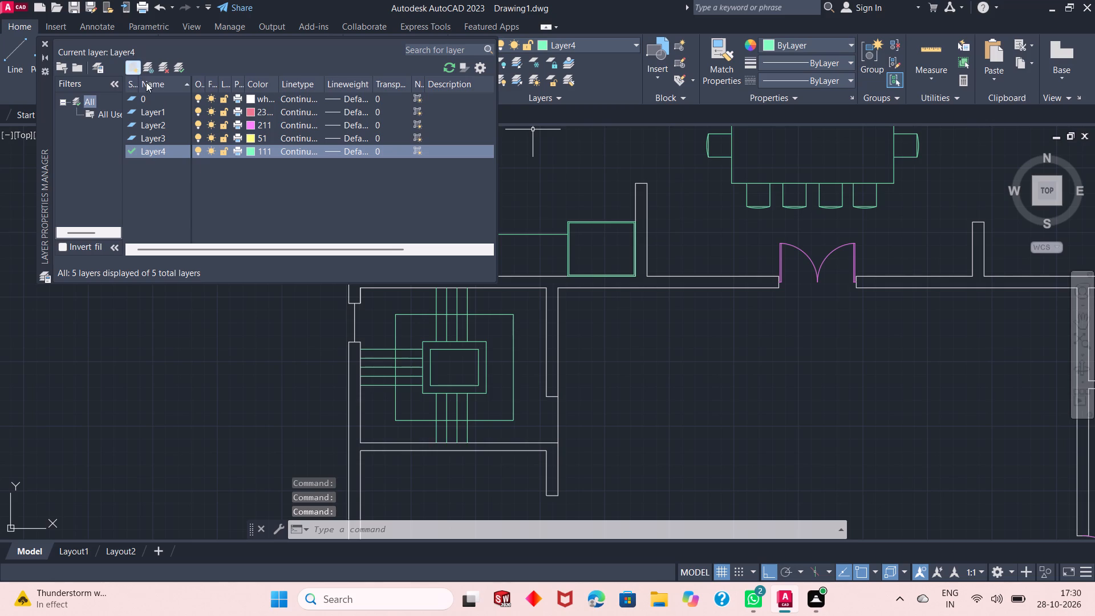
pyautogui.click(249, 169)
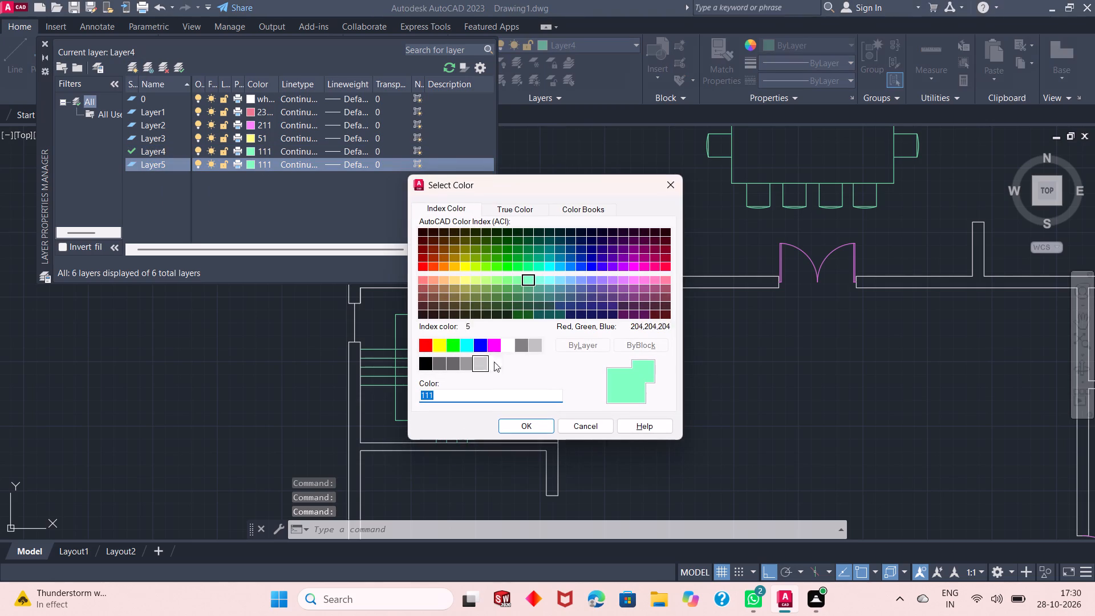
pyautogui.click(495, 363)
pyautogui.click(534, 433)
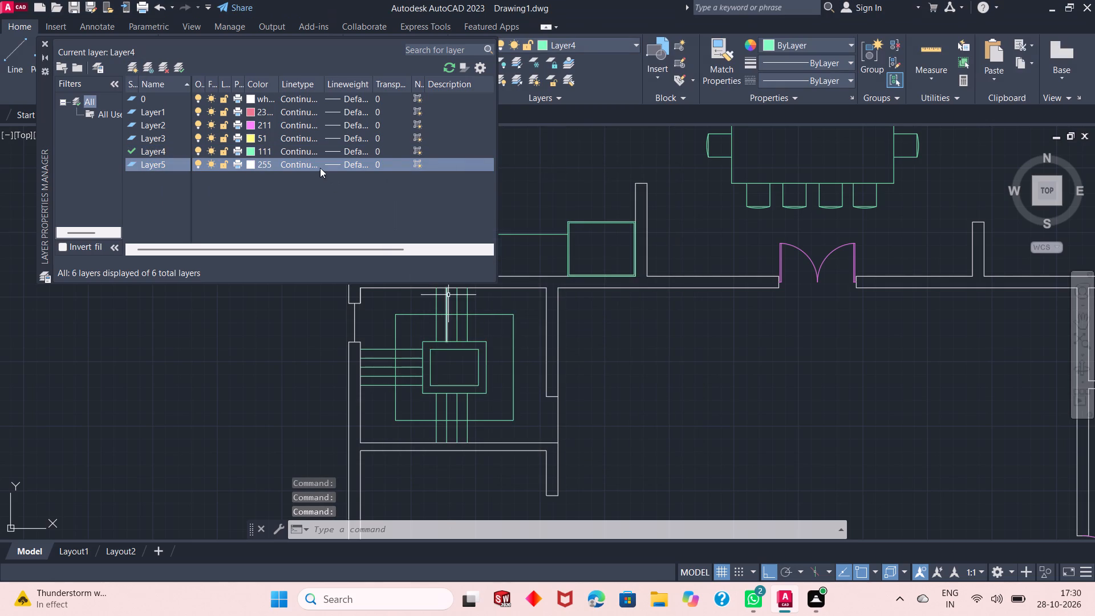
# Load the DASHED2 linetype and assign it to the new layer.
pyautogui.click(311, 165)
pyautogui.click(575, 371)
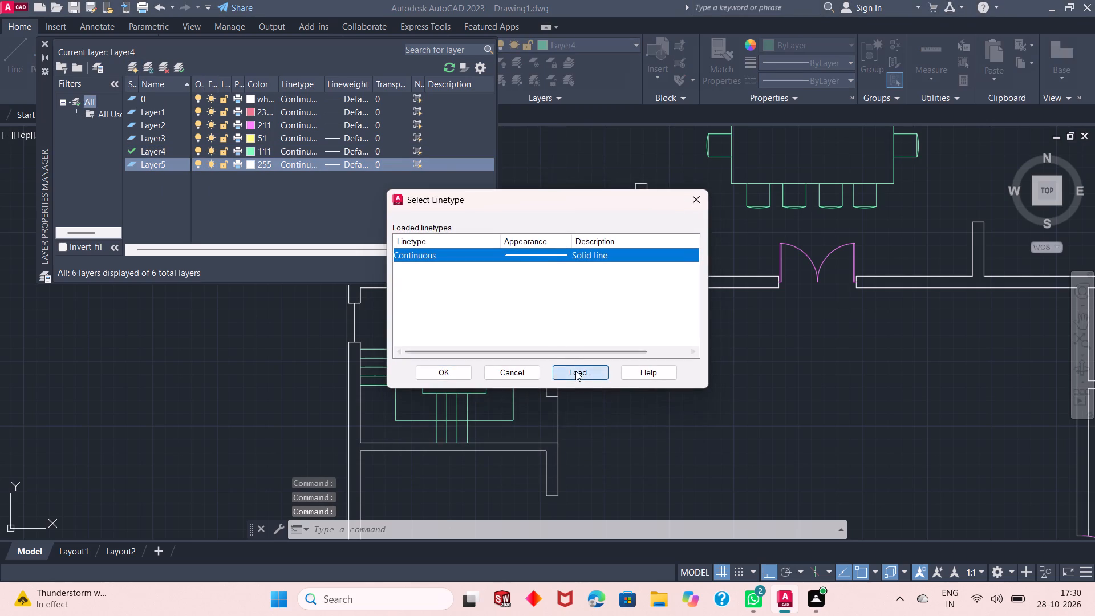
pyautogui.scroll(-4, 572, 285)
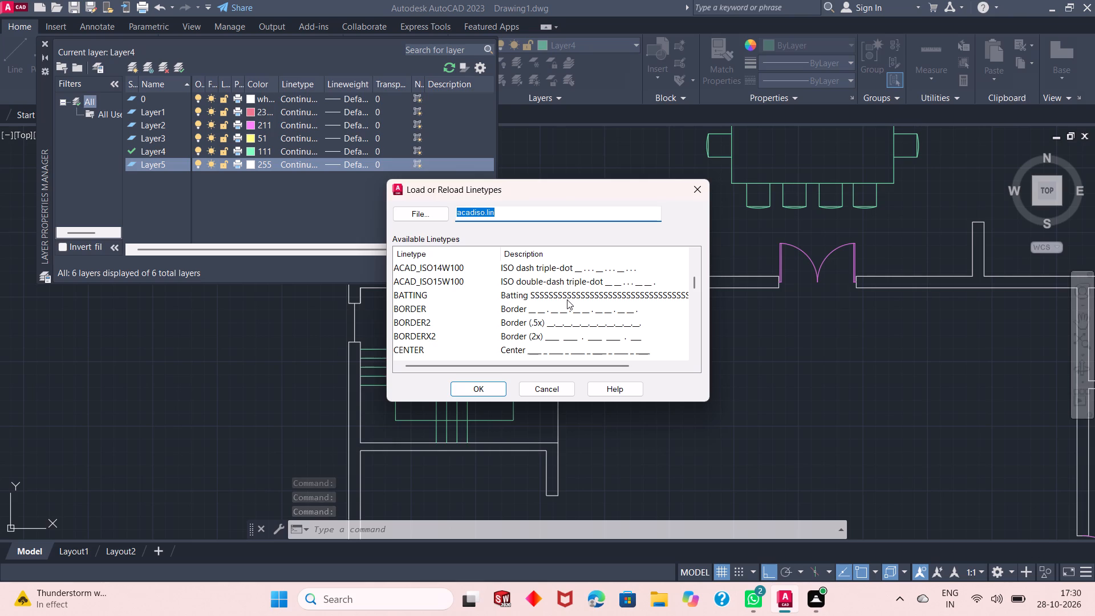
pyautogui.scroll(-1, 567, 299)
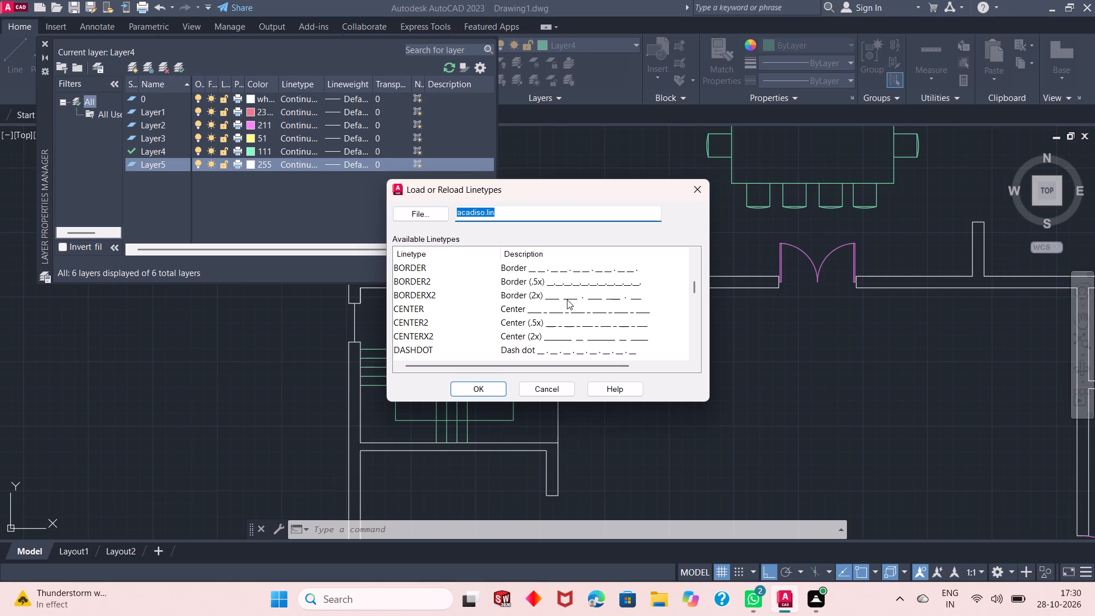
pyautogui.scroll(-1, 568, 301)
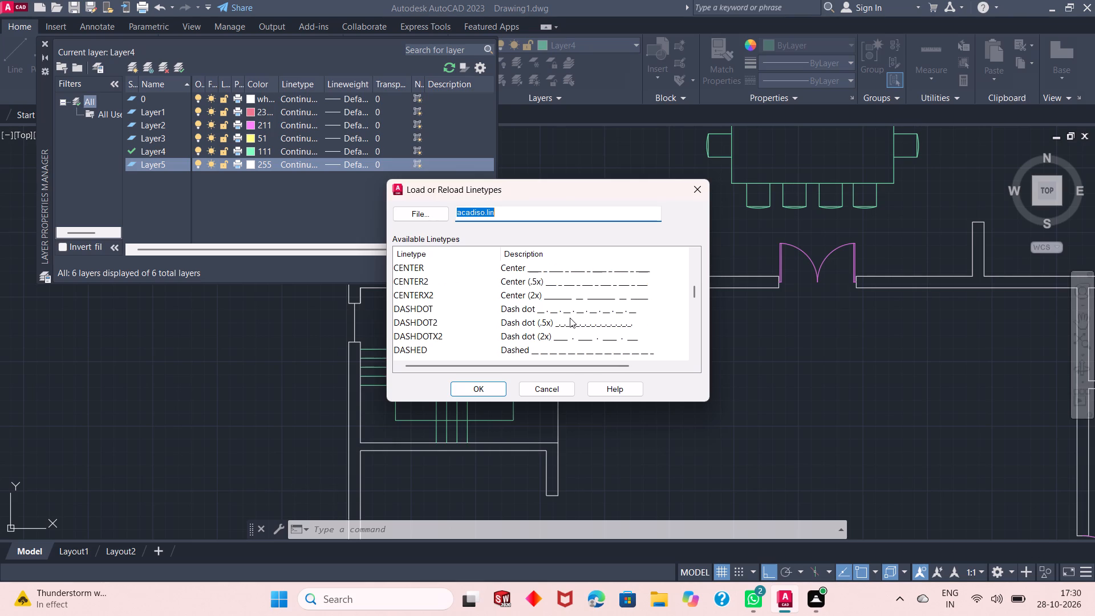
pyautogui.scroll(-1, 562, 301)
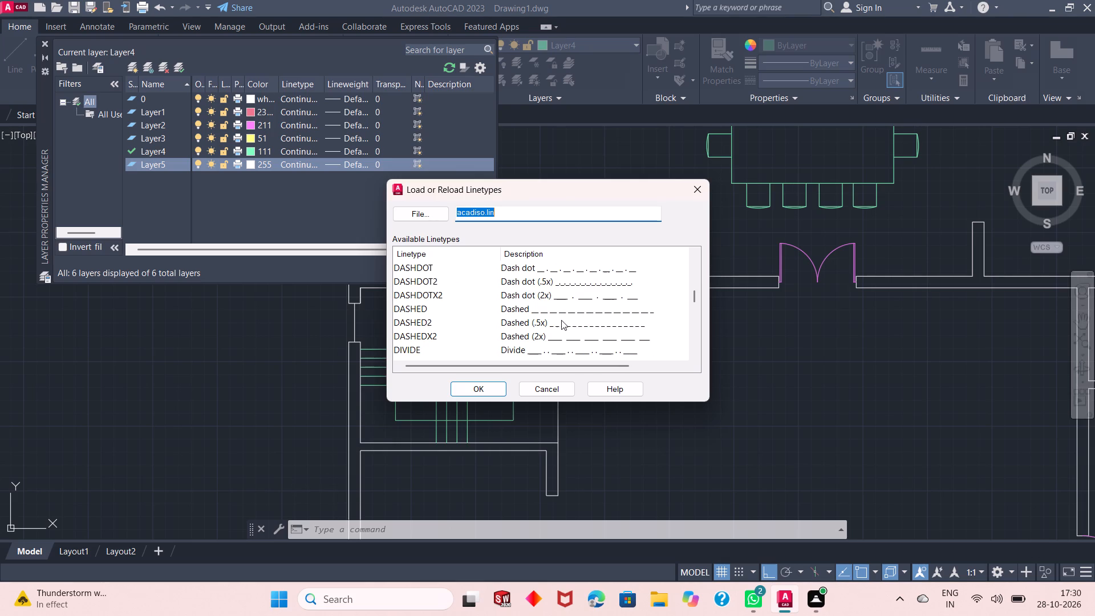
pyautogui.click(561, 323)
pyautogui.click(485, 387)
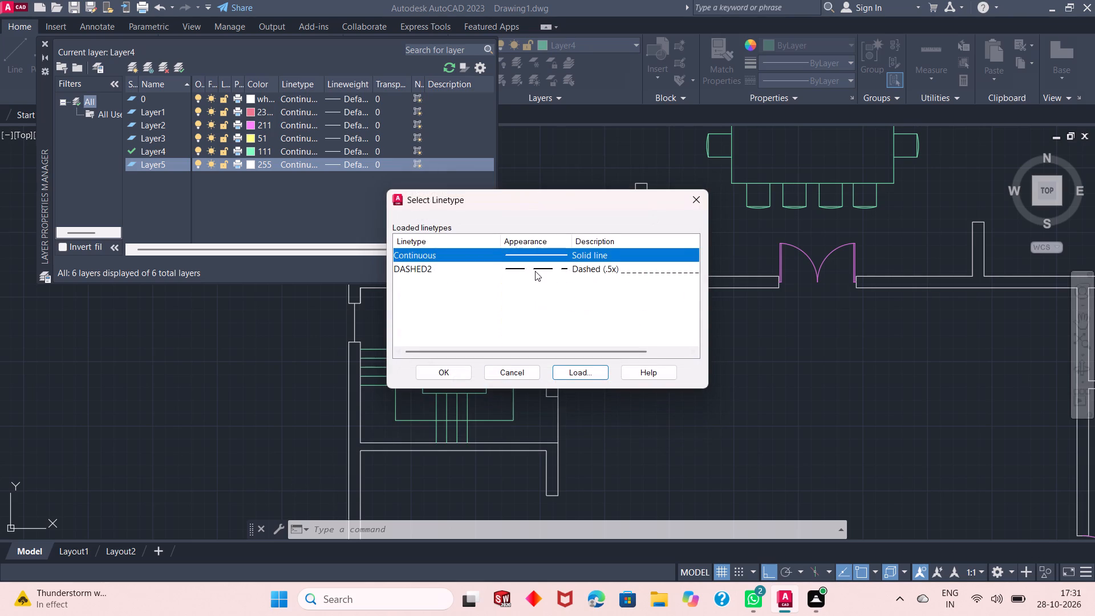
pyautogui.click(535, 271)
pyautogui.click(460, 376)
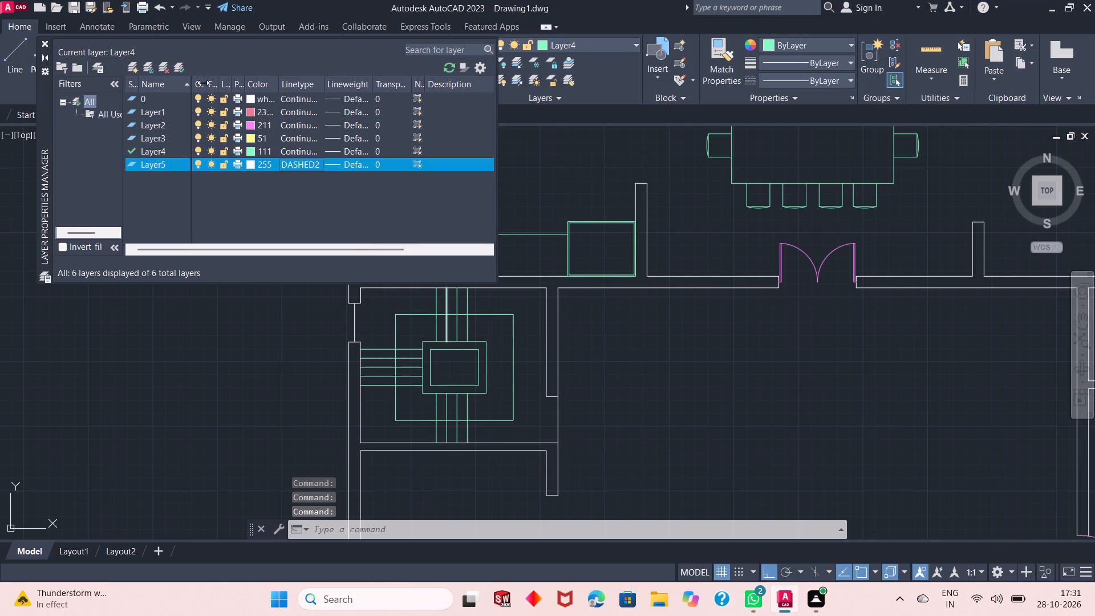
# Make the new dashed layer current and close the layer manager.
pyautogui.click(187, 73)
pyautogui.click(185, 70)
pyautogui.click(40, 40)
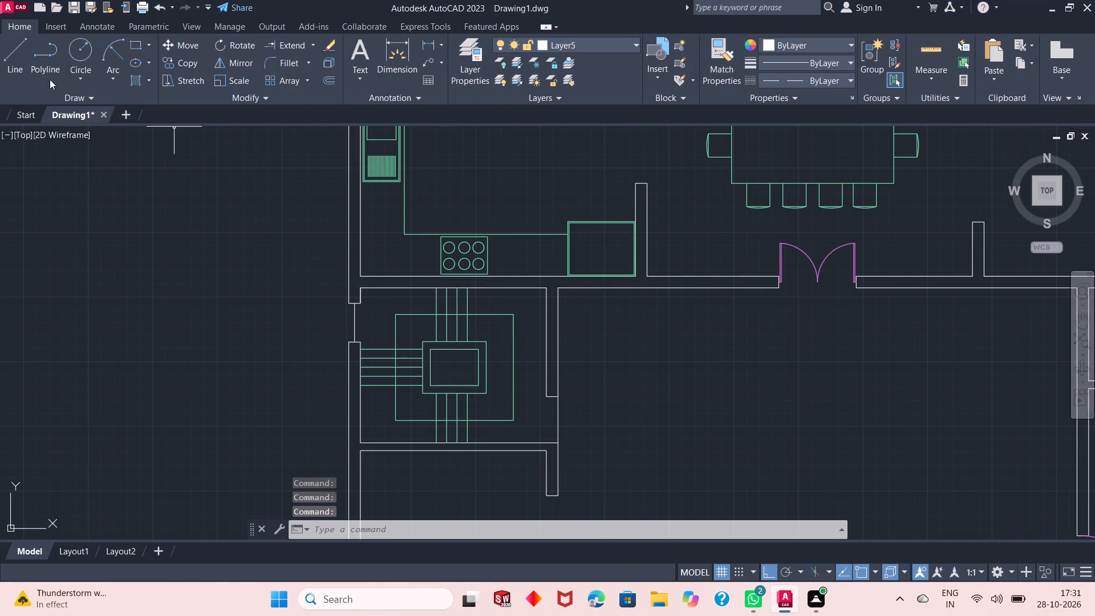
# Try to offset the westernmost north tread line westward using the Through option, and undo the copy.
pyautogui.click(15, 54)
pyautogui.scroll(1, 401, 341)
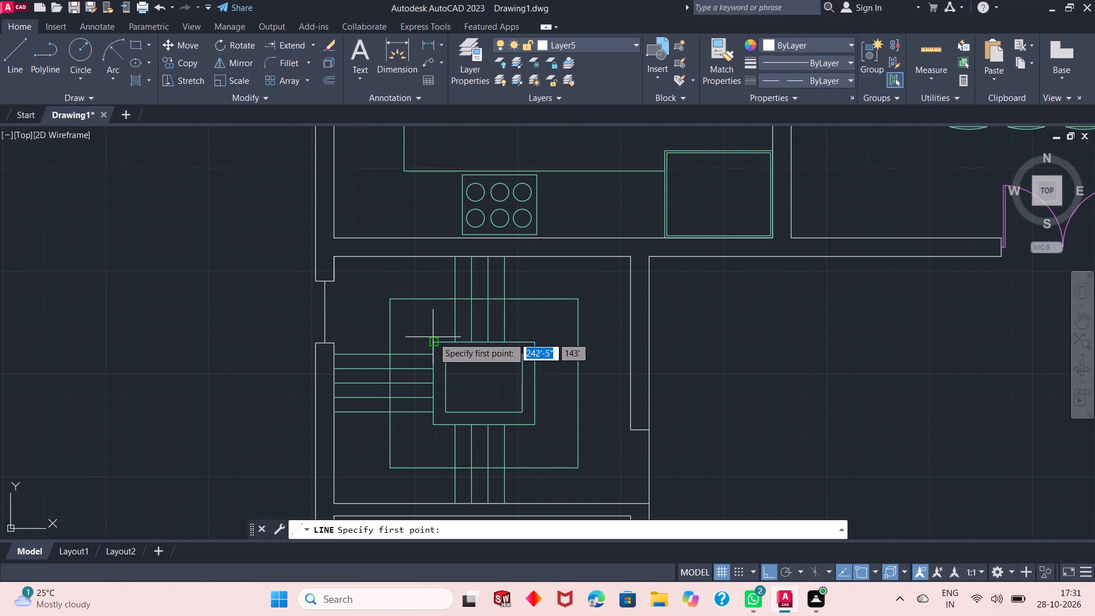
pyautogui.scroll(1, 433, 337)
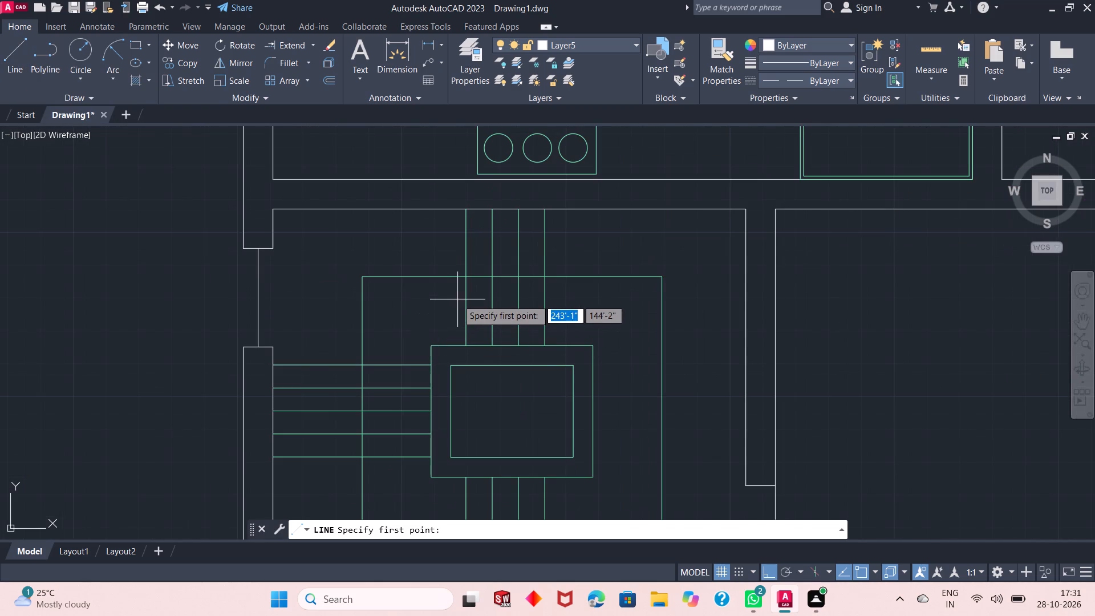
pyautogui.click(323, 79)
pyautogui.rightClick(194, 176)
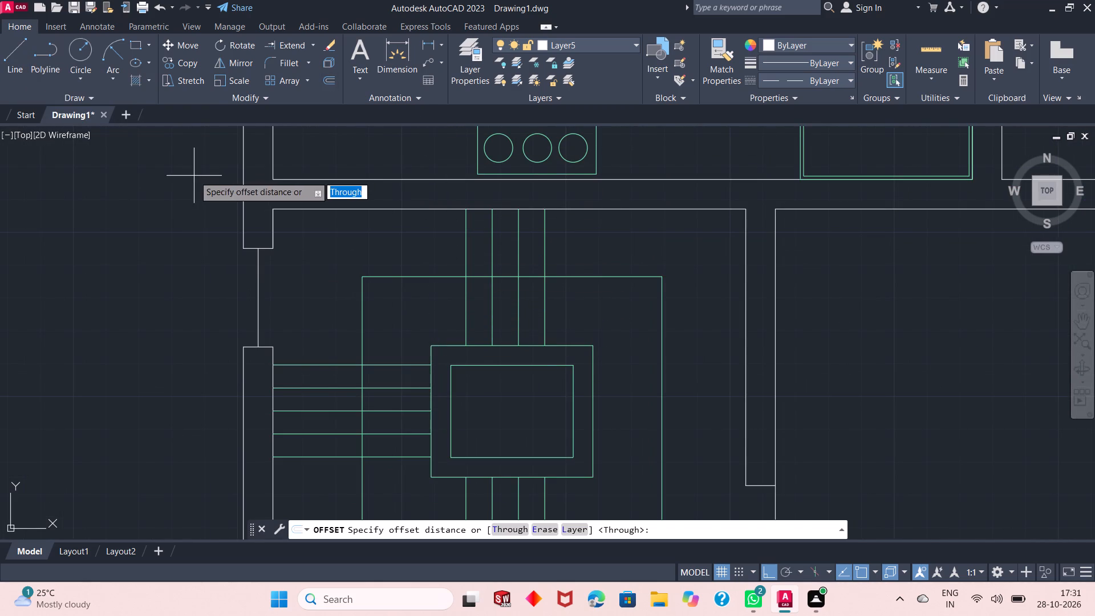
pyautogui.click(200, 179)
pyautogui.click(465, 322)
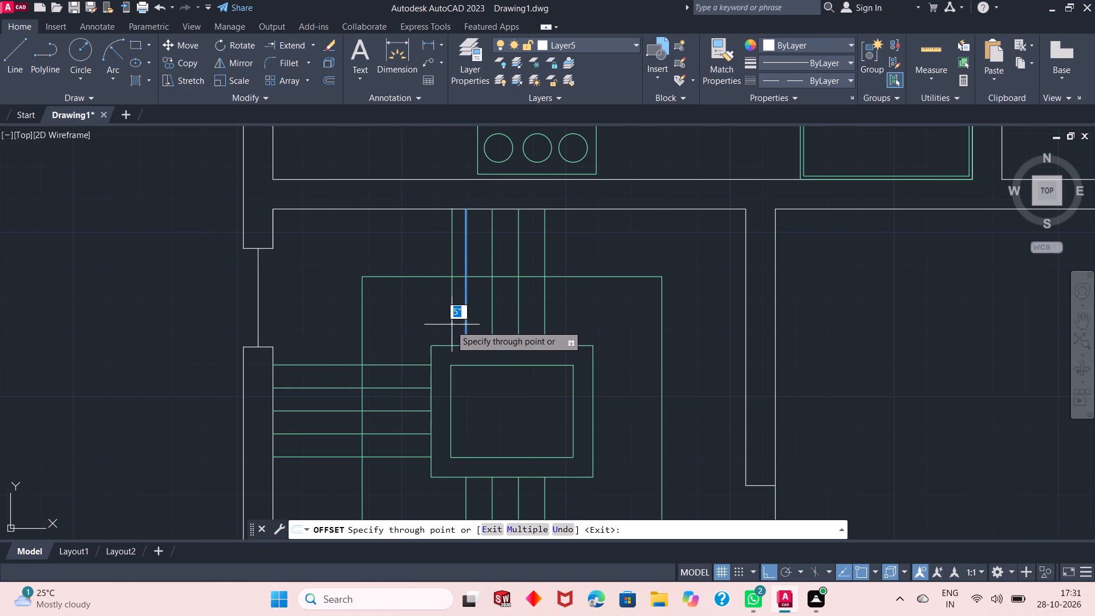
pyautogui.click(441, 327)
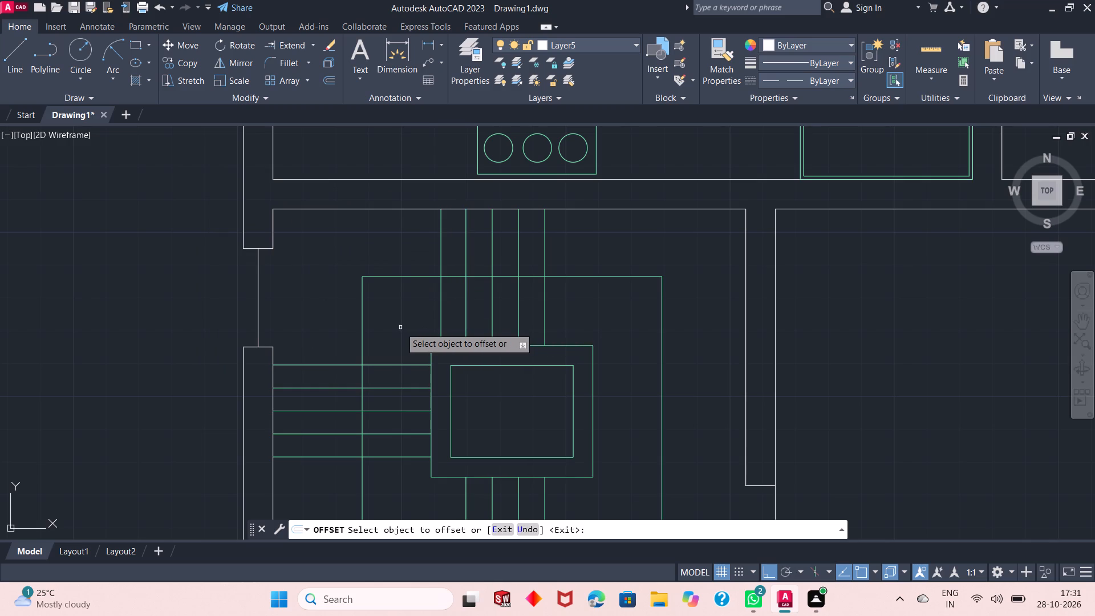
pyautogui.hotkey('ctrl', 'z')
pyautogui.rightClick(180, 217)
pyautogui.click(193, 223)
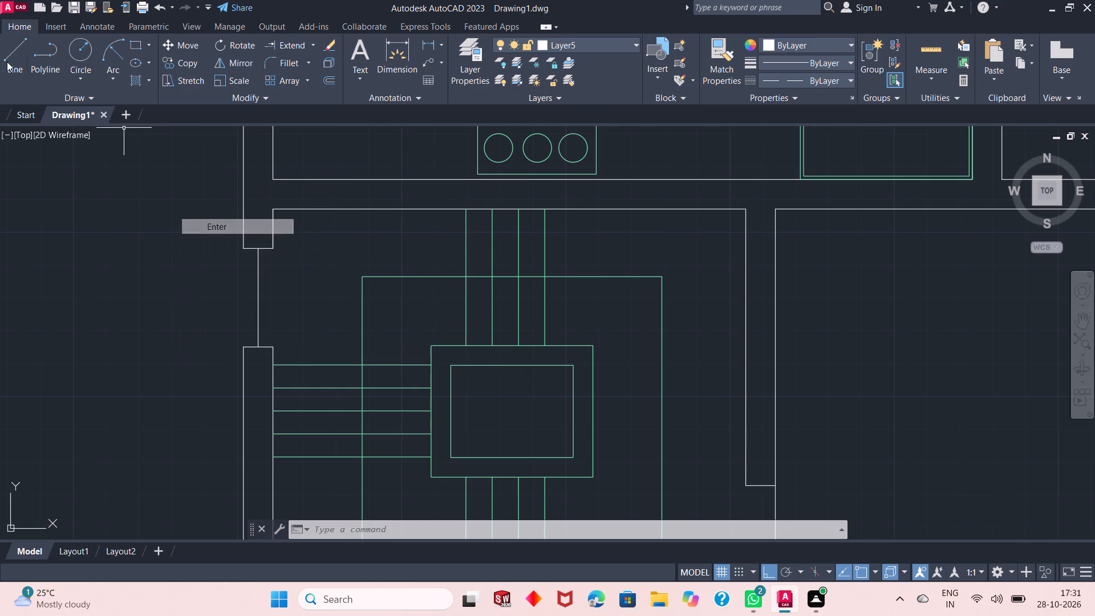
# Draw a line from the westernmost north tread line's lower end, 8" west and about 3'-5" north to the room's north wall.
pyautogui.click(9, 56)
pyautogui.click(462, 347)
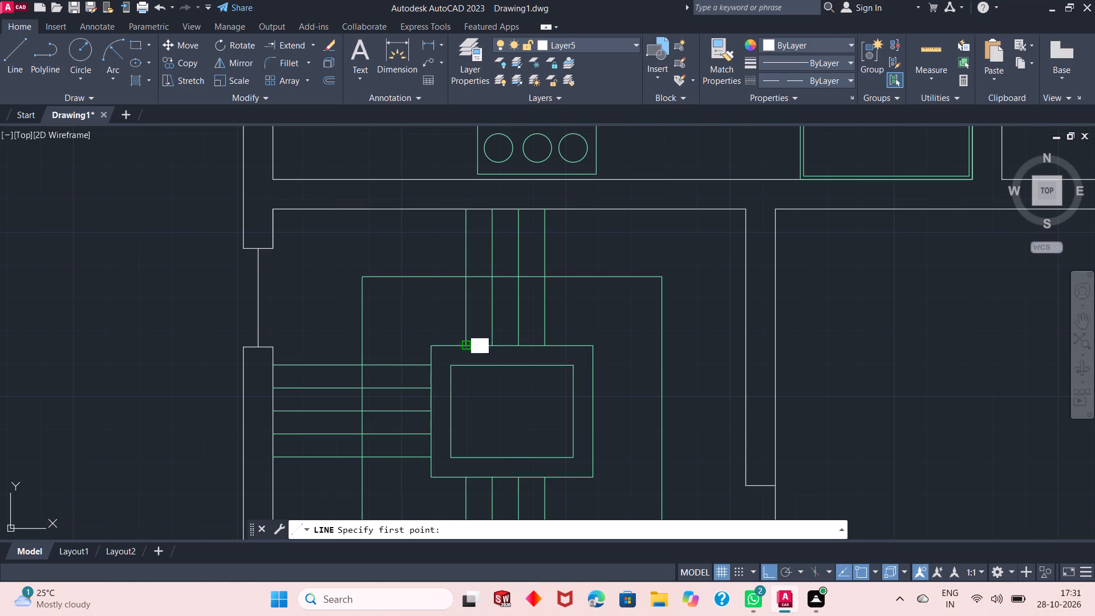
pyautogui.write('8"')
pyautogui.press('Return')
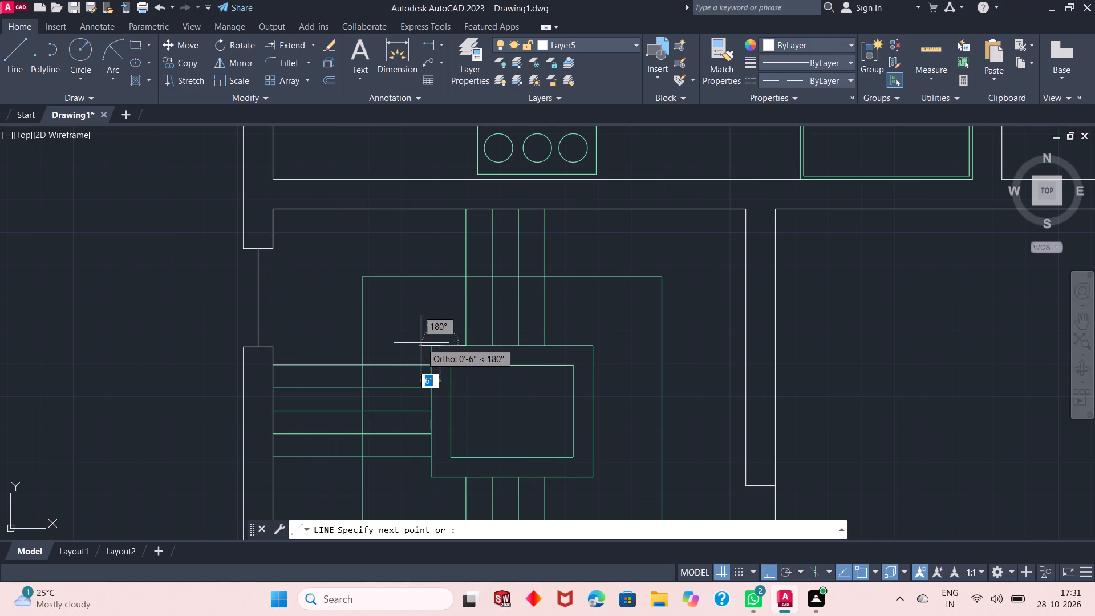
pyautogui.click(437, 209)
pyautogui.rightClick(437, 209)
pyautogui.click(452, 214)
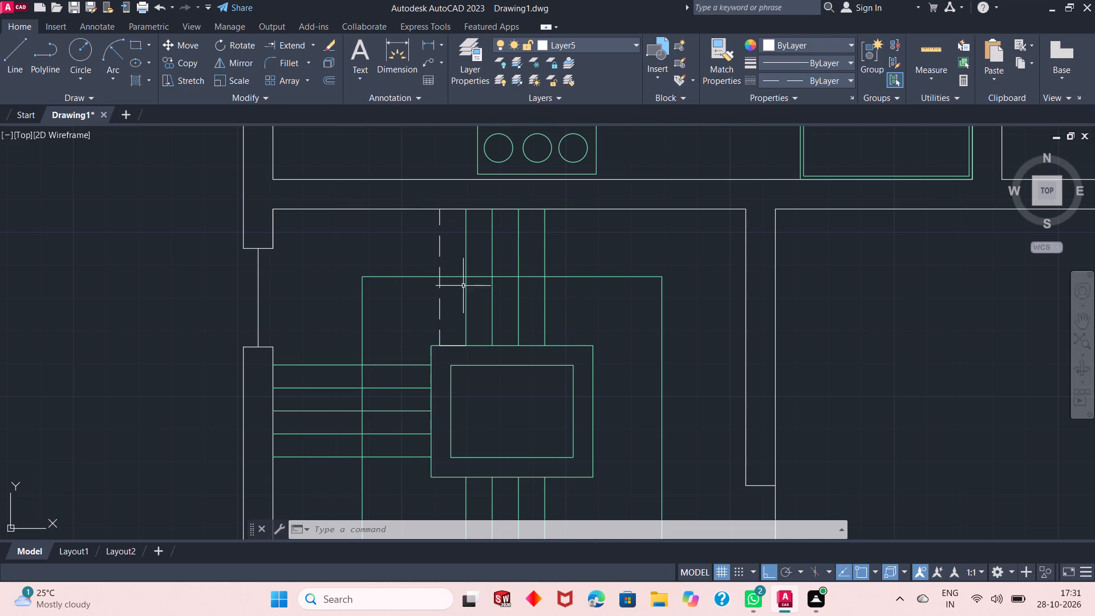
# Erase the 8" horizontal segment west of the north tread lines, on the middle rectangle's north edge.
pyautogui.click(458, 348)
pyautogui.click(453, 339)
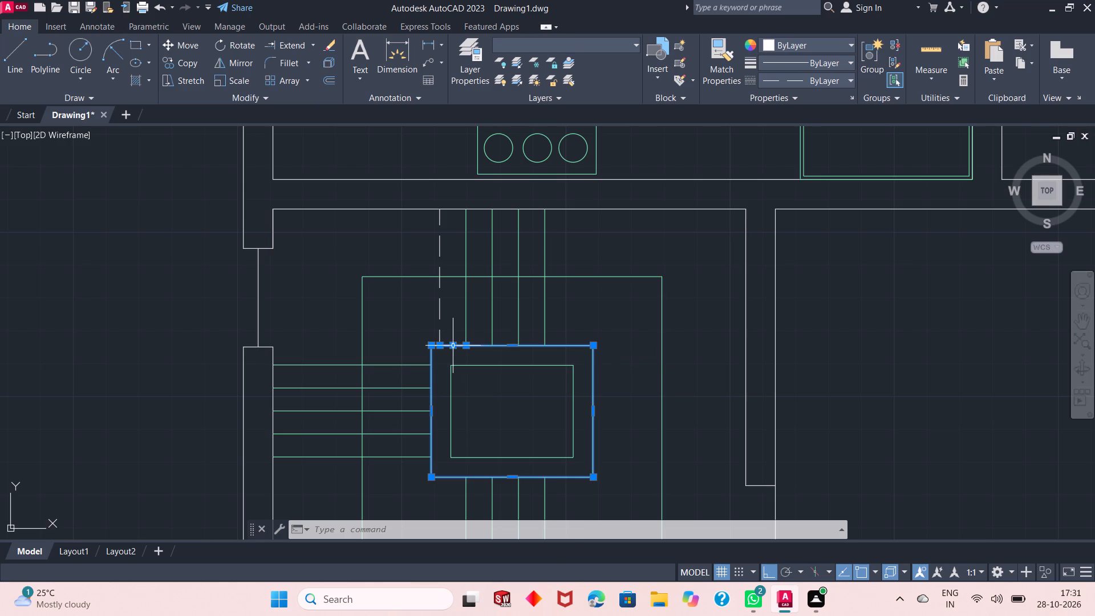
pyautogui.press('Escape')
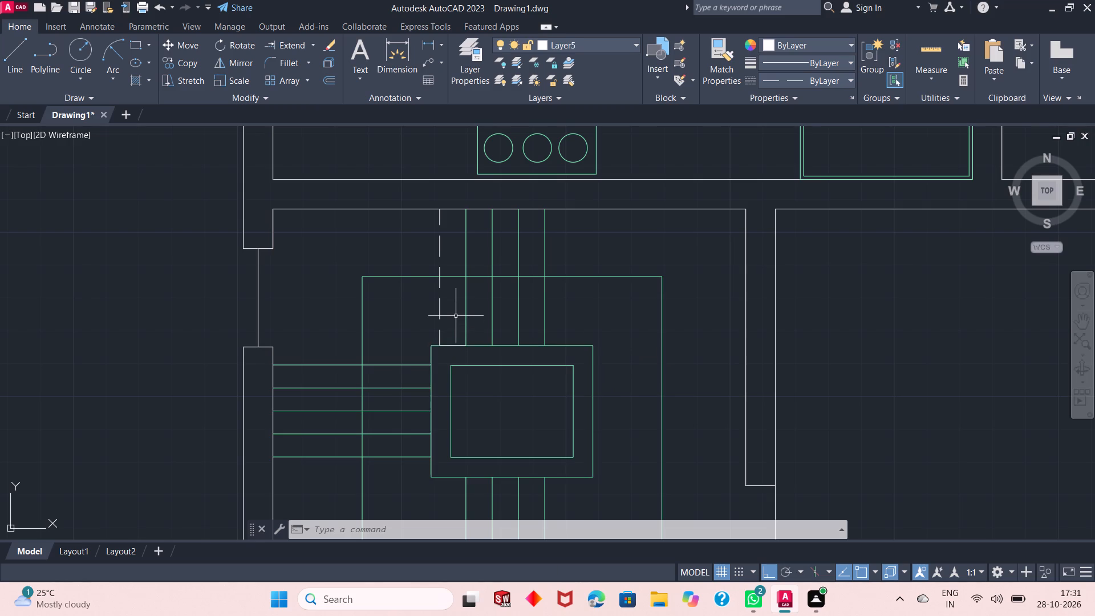
pyautogui.click(459, 345)
pyautogui.rightClick(386, 271)
pyautogui.click(417, 301)
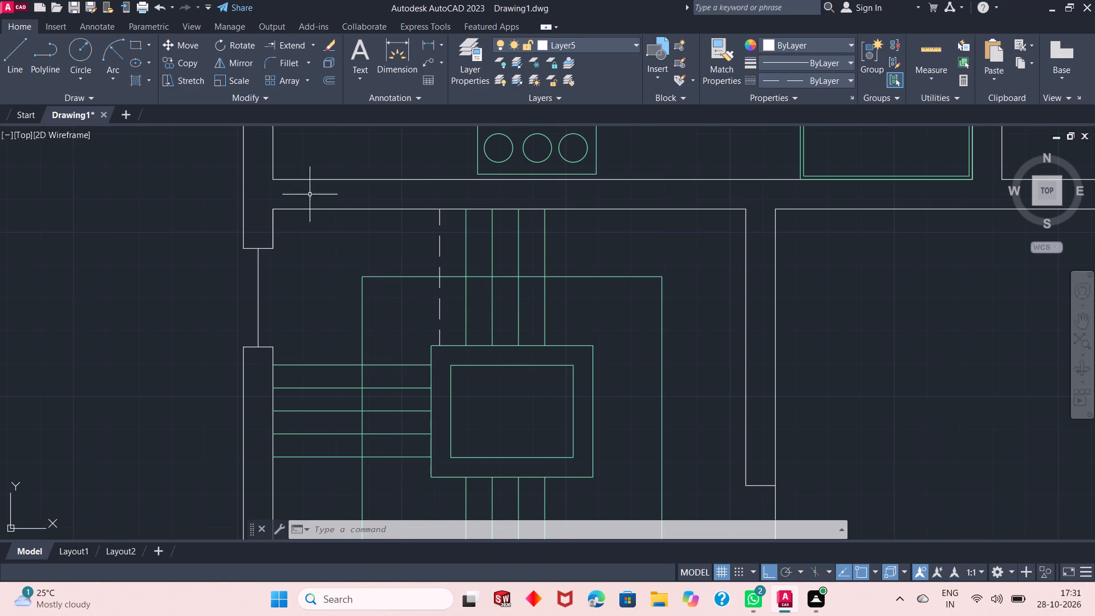
# Draw a line from the easternmost north tread line's lower end, 8" east and north to the room's north wall.
pyautogui.click(9, 67)
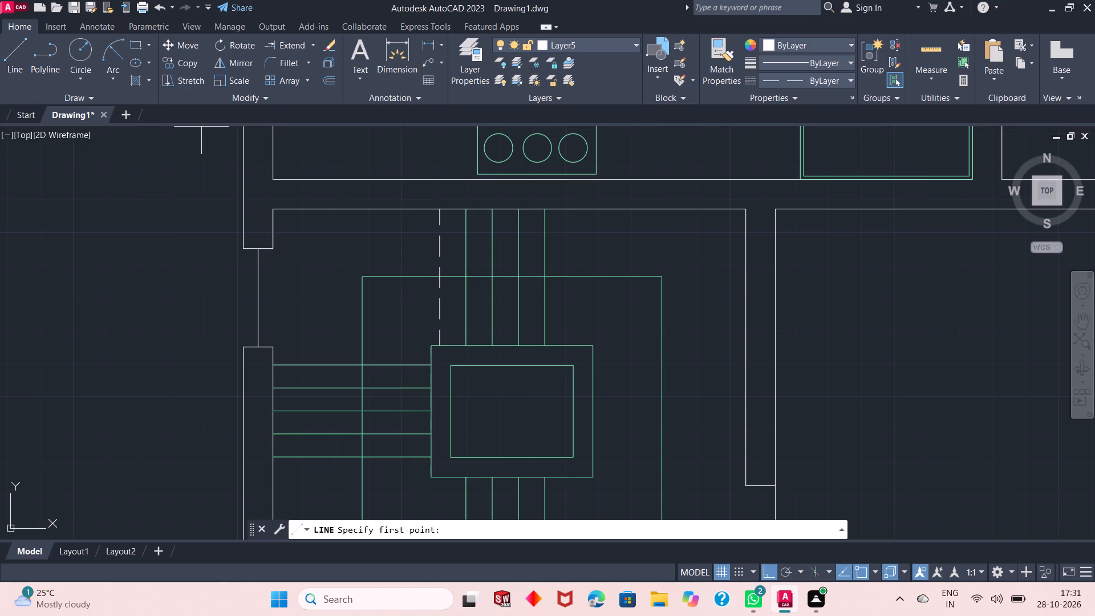
pyautogui.click(549, 346)
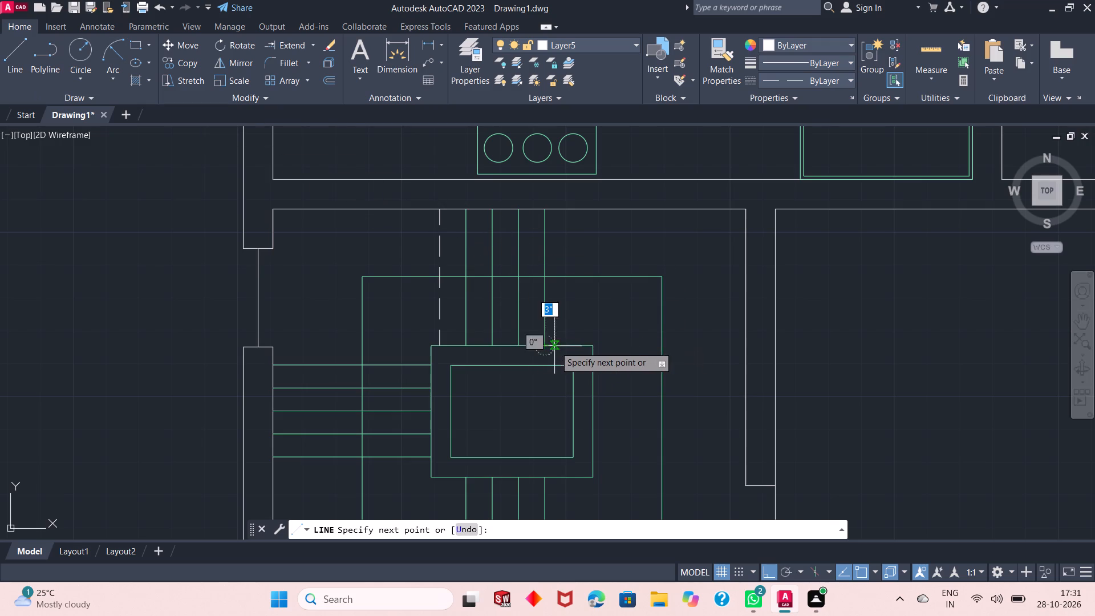
pyautogui.write('8"')
pyautogui.press('Return')
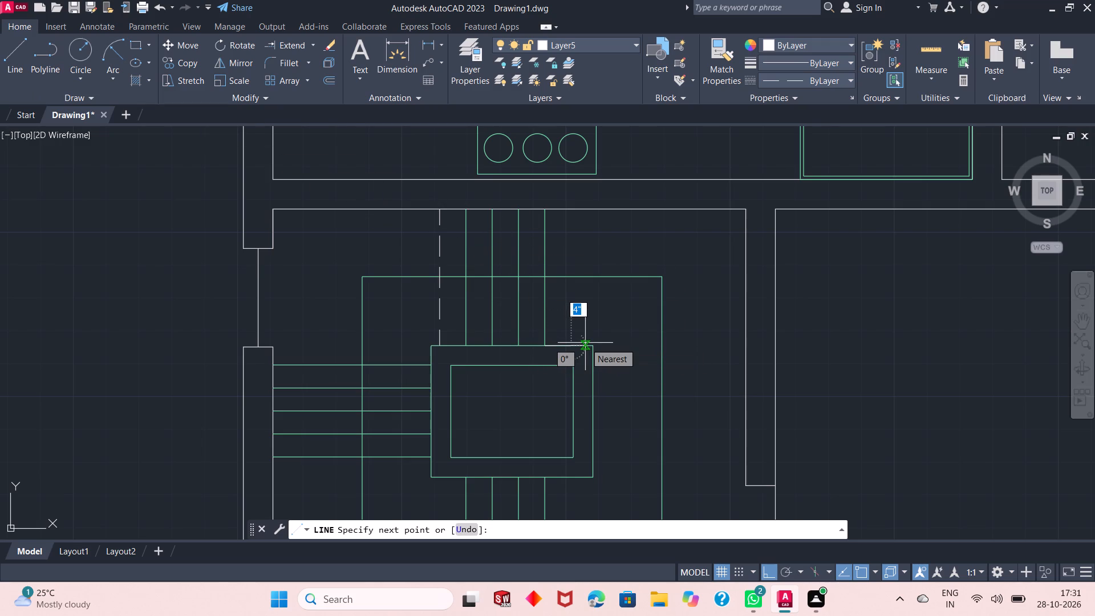
pyautogui.click(570, 211)
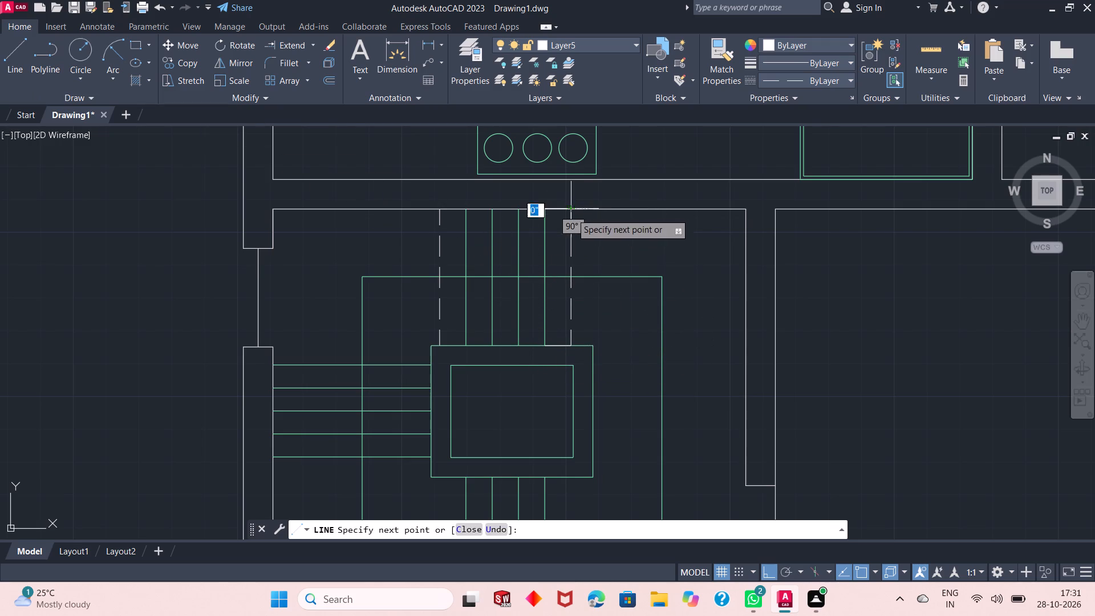
pyautogui.rightClick(577, 219)
pyautogui.click(595, 229)
# Erase the 8" horizontal segment east of the north tread lines, on the middle rectangle's north edge.
pyautogui.click(562, 346)
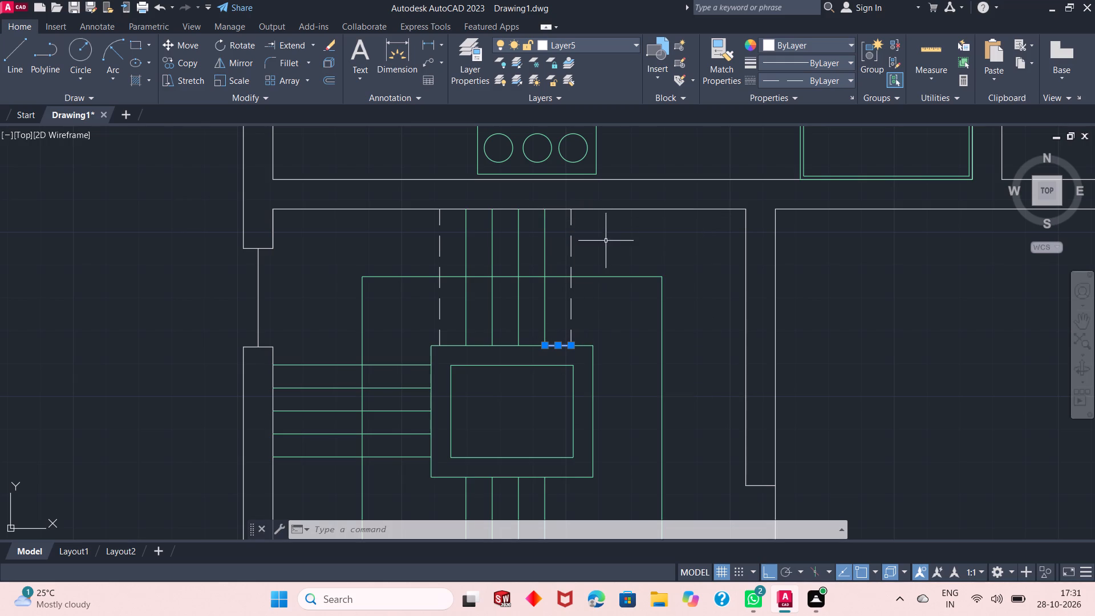
pyautogui.rightClick(608, 229)
pyautogui.click(654, 302)
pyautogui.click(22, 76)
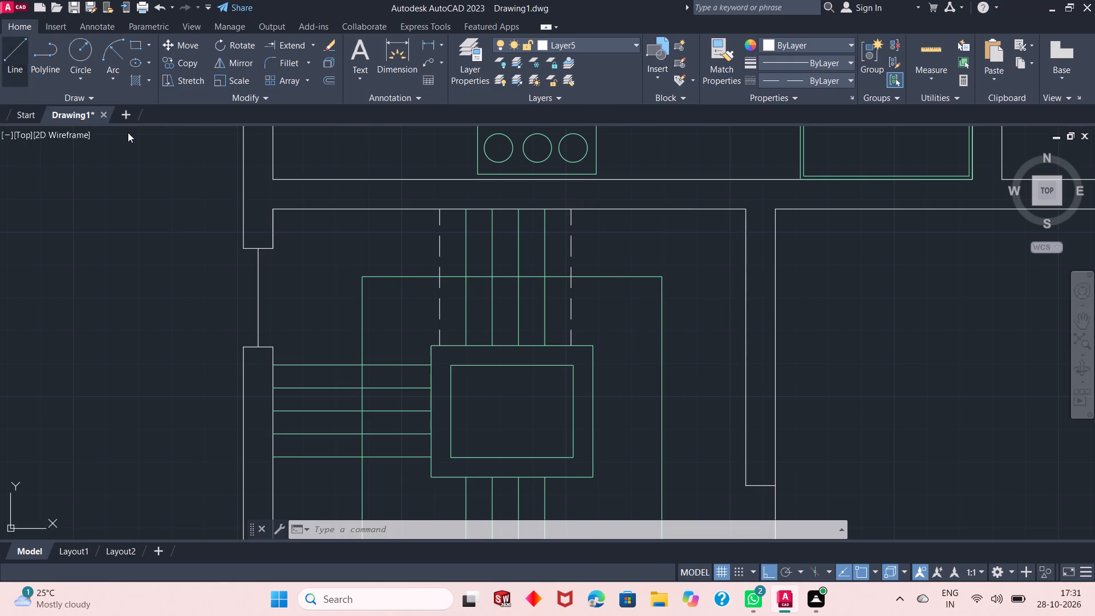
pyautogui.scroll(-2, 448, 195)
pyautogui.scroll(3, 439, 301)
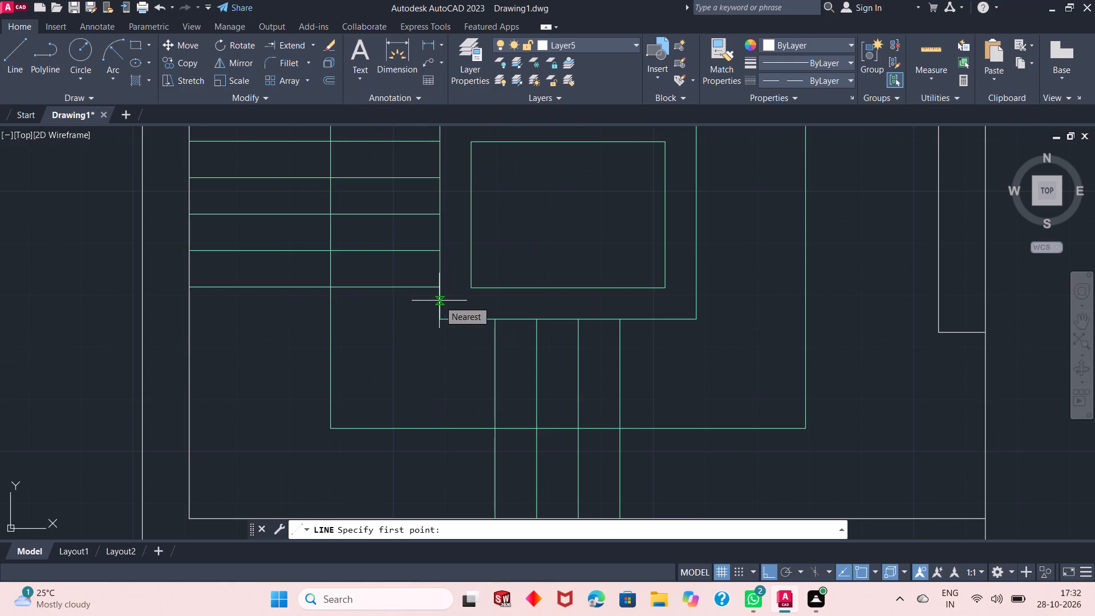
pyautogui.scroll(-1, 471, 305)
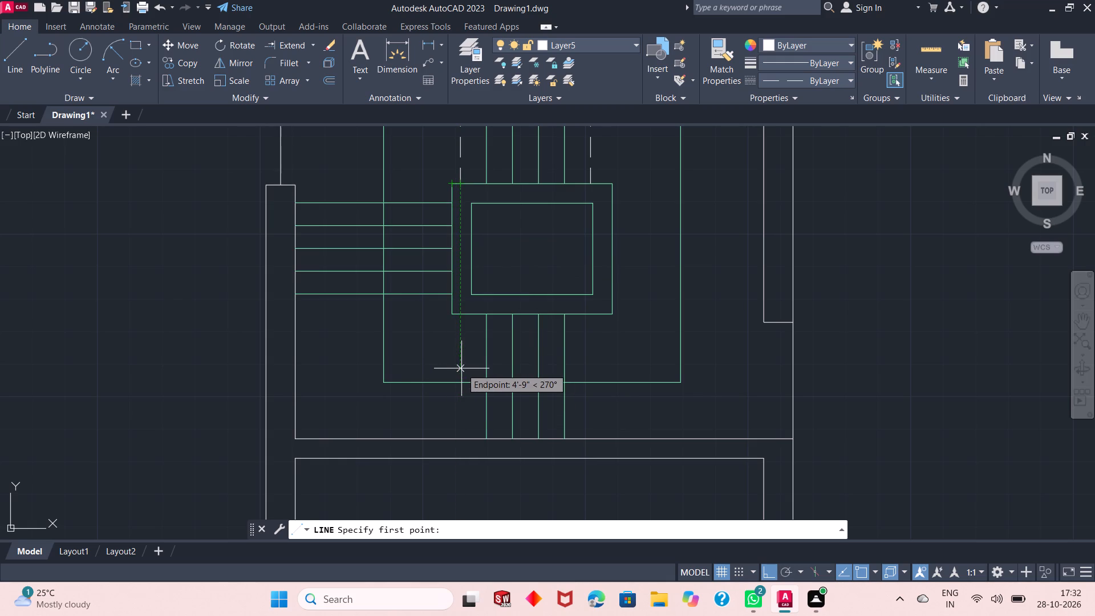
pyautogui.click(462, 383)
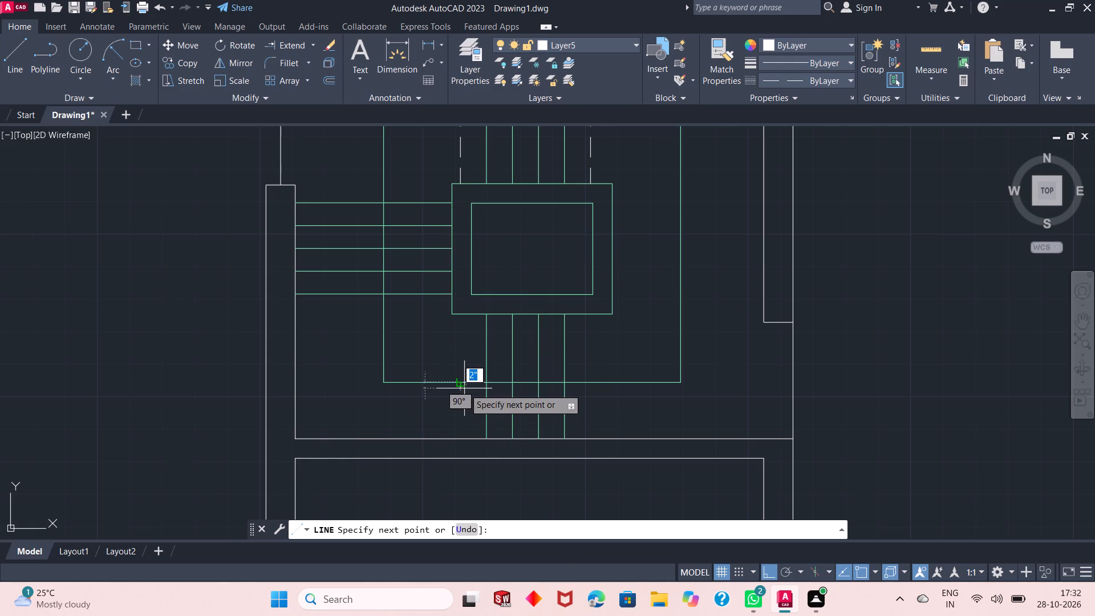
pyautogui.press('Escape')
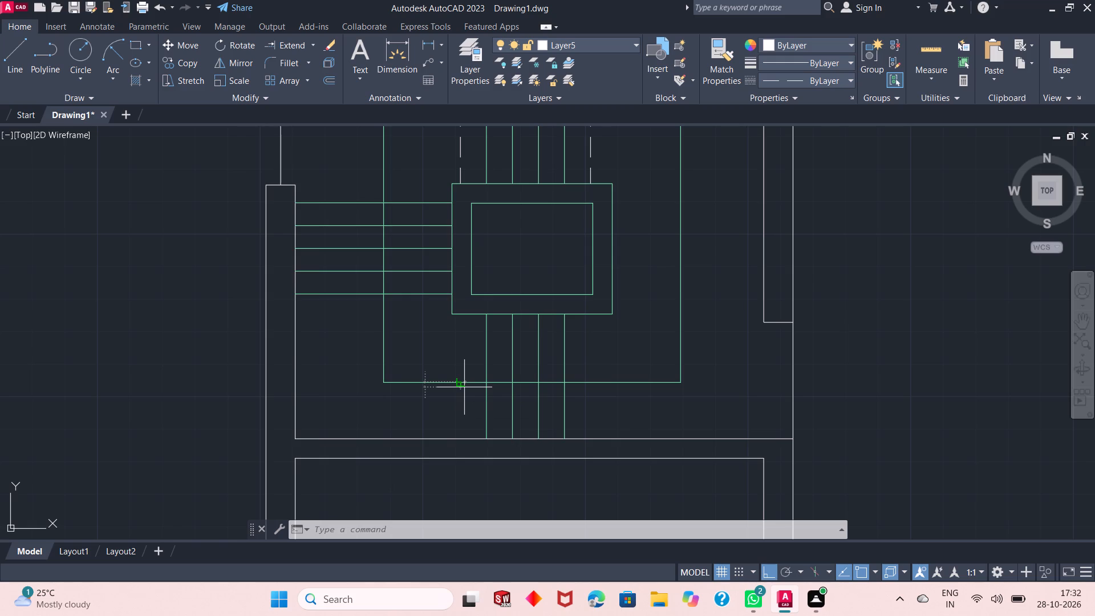
# Draw a dashed line from the middle rectangle's south edge, aligned with the west dashed line above, down to the room's south wall.
pyautogui.rightClick(62, 160)
pyautogui.click(88, 171)
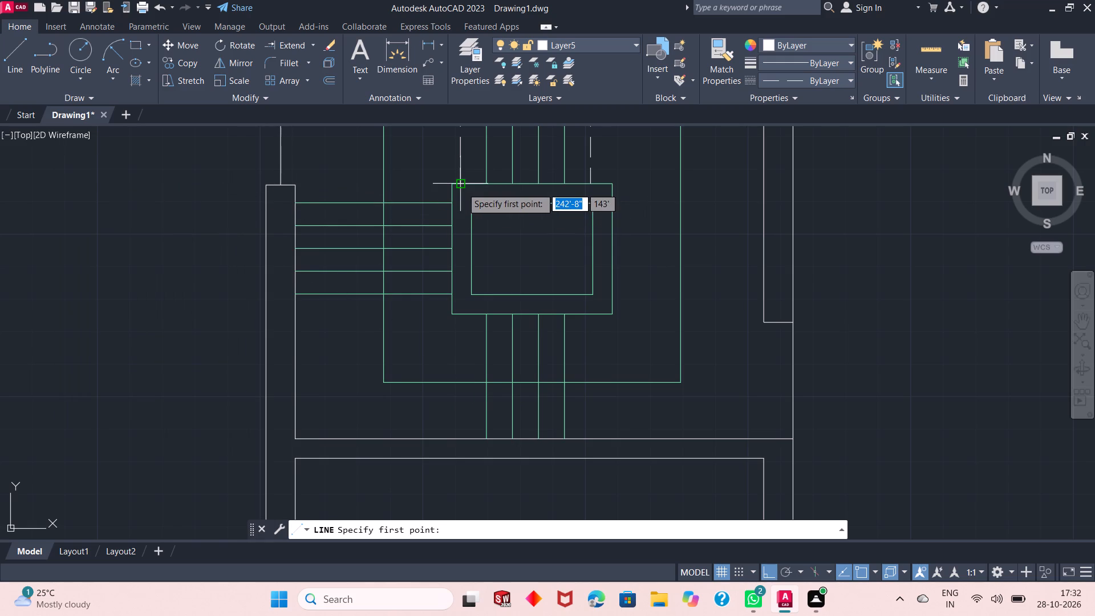
pyautogui.click(464, 312)
pyautogui.click(461, 440)
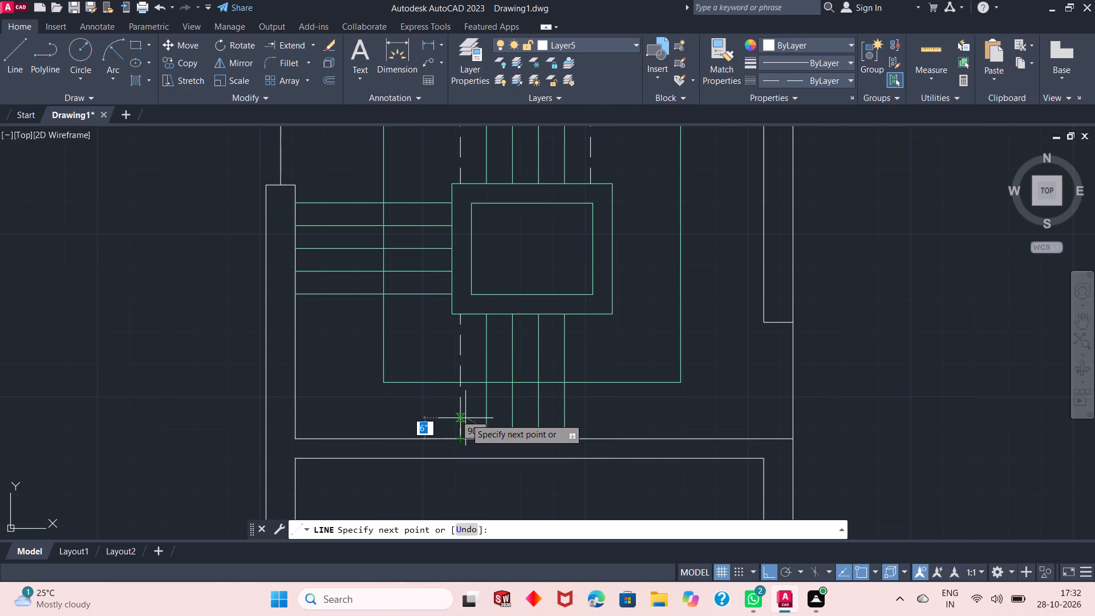
pyautogui.rightClick(465, 418)
pyautogui.click(516, 265)
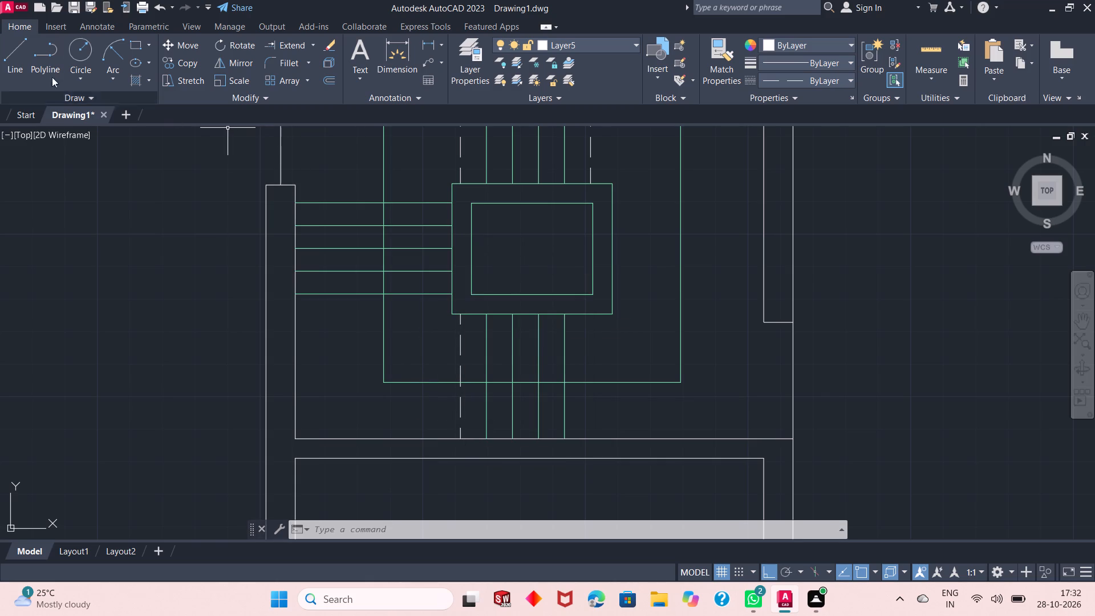
# Draw a dashed line from the middle rectangle's south edge, aligned with the northeast dashed line, down to the room's south wall.
pyautogui.click(6, 59)
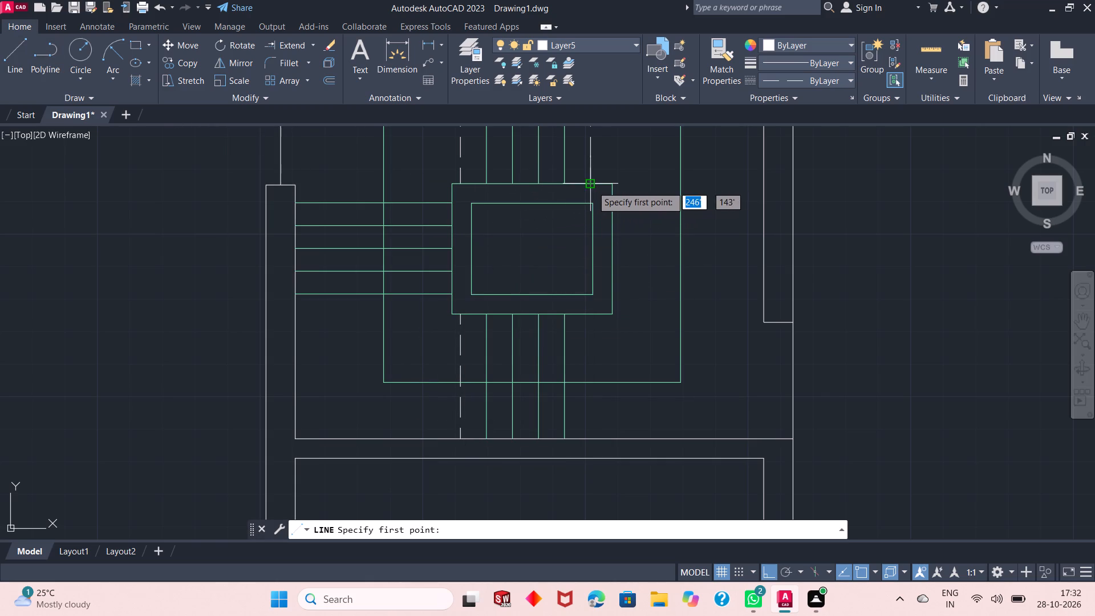
pyautogui.click(594, 313)
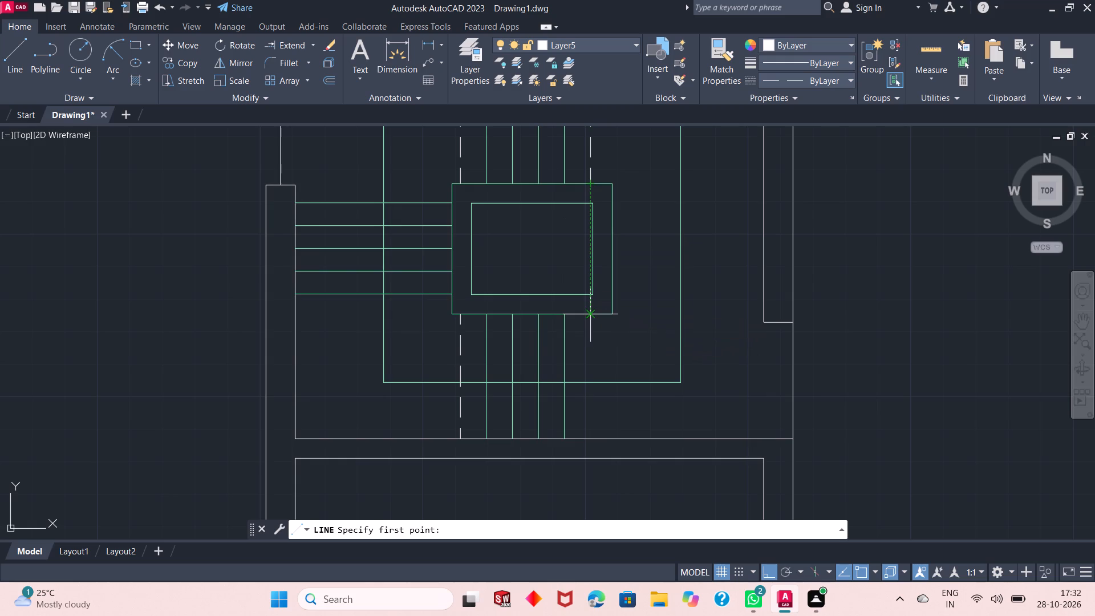
pyautogui.click(591, 439)
pyautogui.rightClick(618, 377)
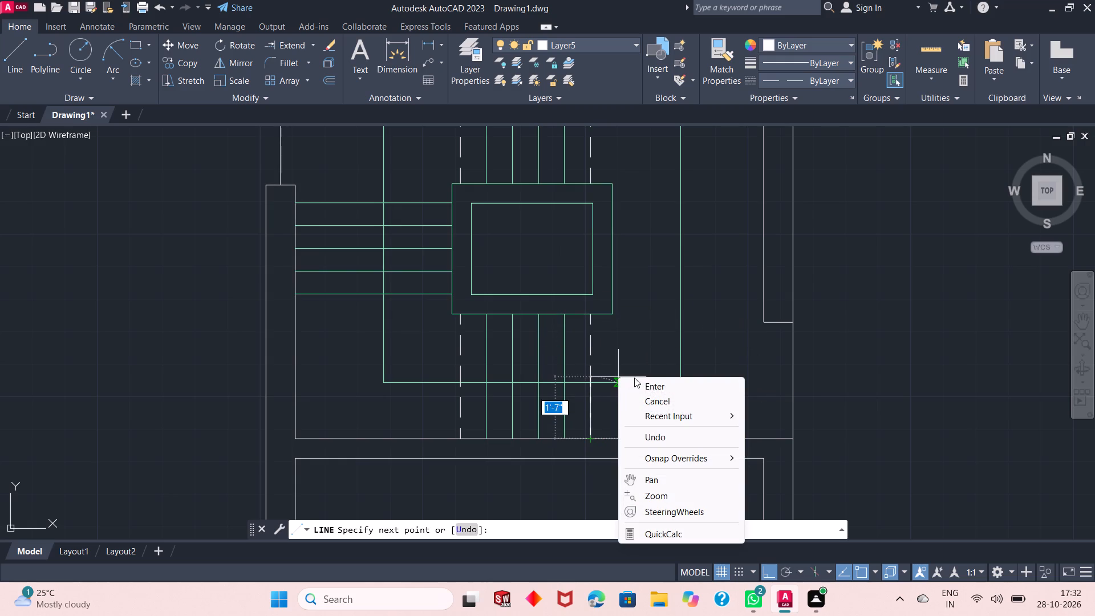
pyautogui.click(635, 378)
pyautogui.click(670, 386)
# Draw a horizontal dashed line about 3'-11" long from the middle rectangle's northeast corner to the room's east wall.
pyautogui.scroll(-1, 518, 447)
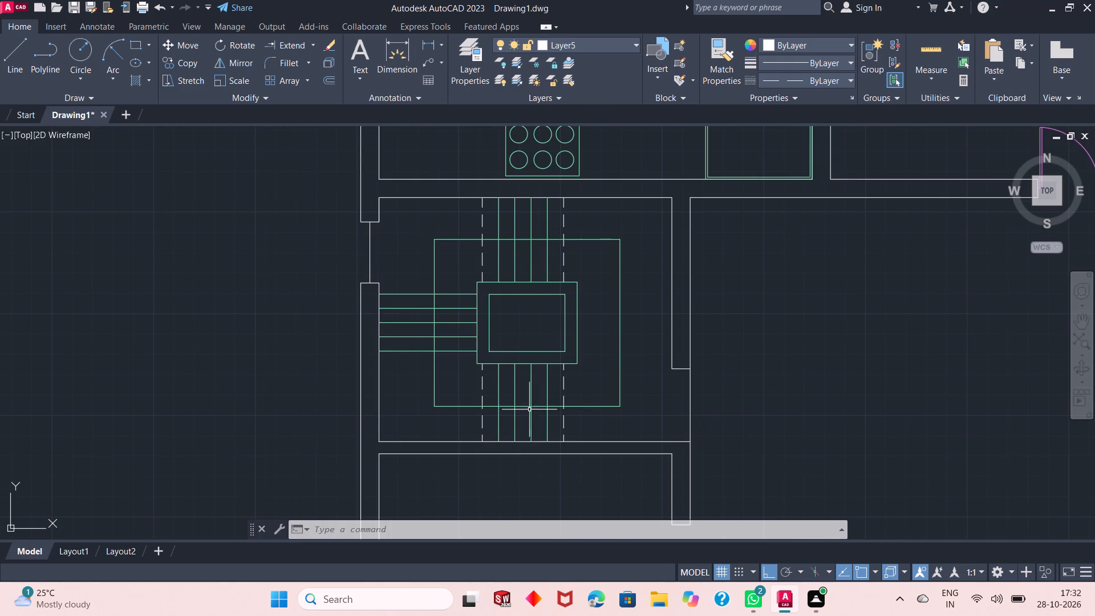
pyautogui.scroll(1, 622, 285)
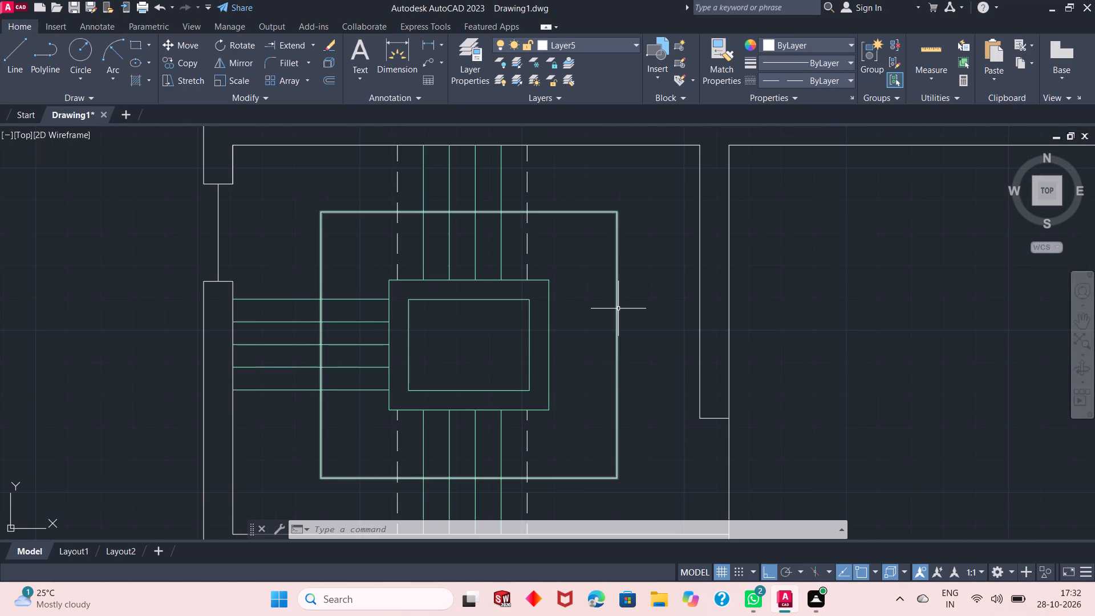
pyautogui.click(15, 58)
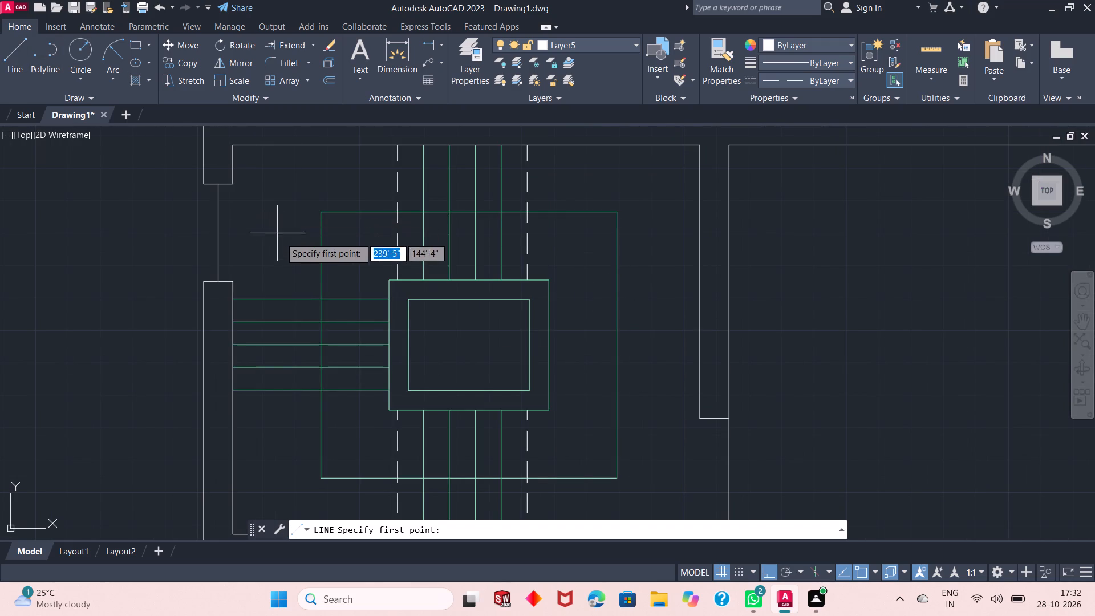
pyautogui.click(550, 281)
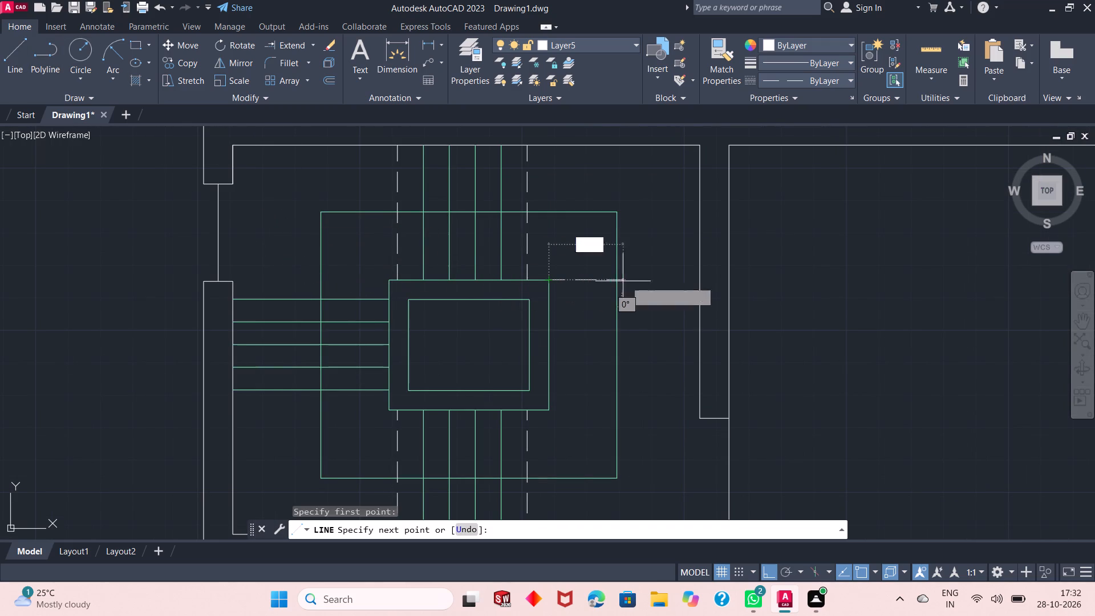
pyautogui.click(703, 281)
pyautogui.rightClick(703, 281)
pyautogui.click(717, 287)
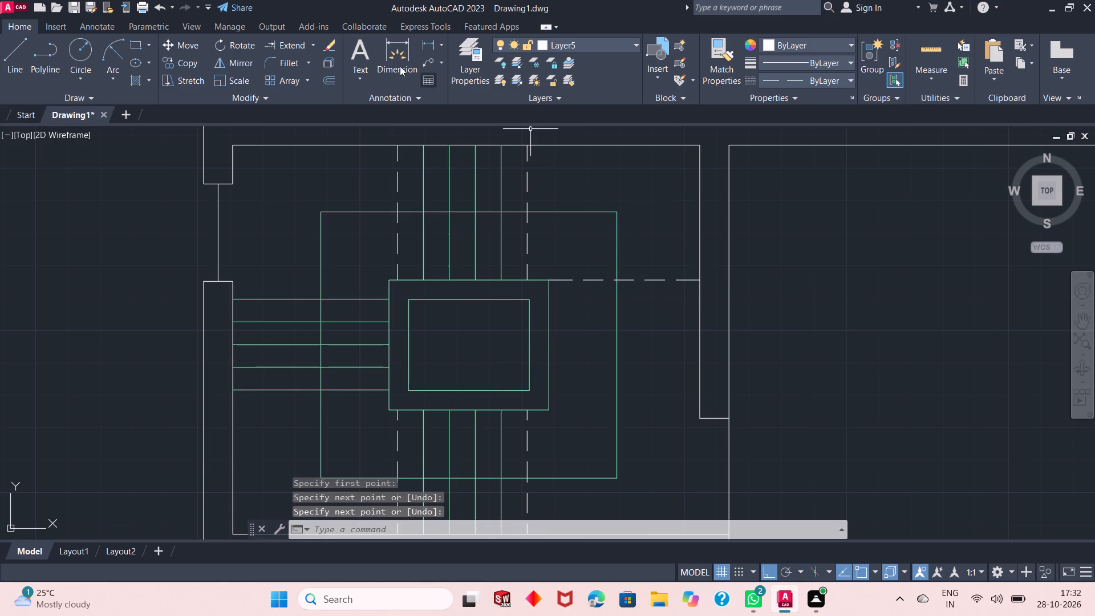
# Offset the horizontal dashed line southward in five successive 7" steps to form the east treads.
pyautogui.click(332, 79)
pyautogui.rightClick(291, 168)
pyautogui.click(307, 176)
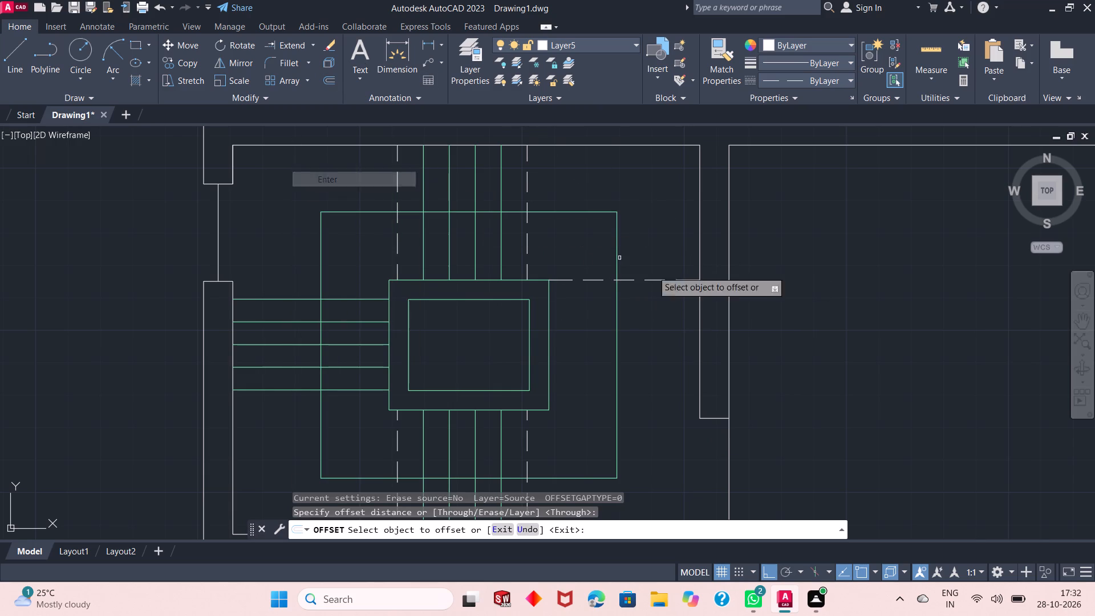
pyautogui.click(675, 282)
pyautogui.write('7"')
pyautogui.press('Return')
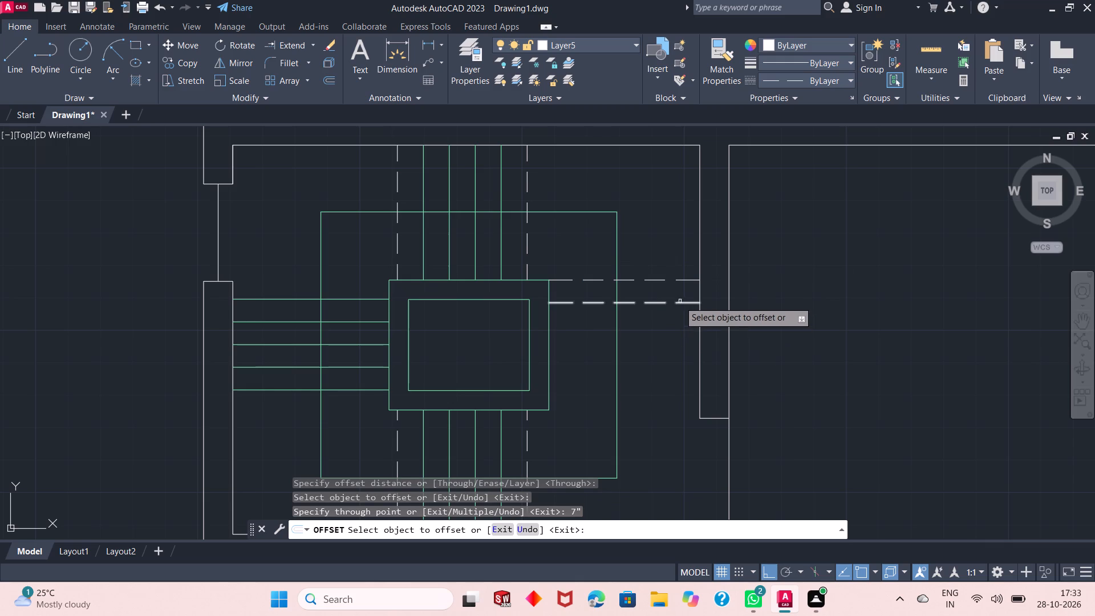
pyautogui.click(678, 301)
pyautogui.write('7"')
pyautogui.press('Return')
pyautogui.click(665, 323)
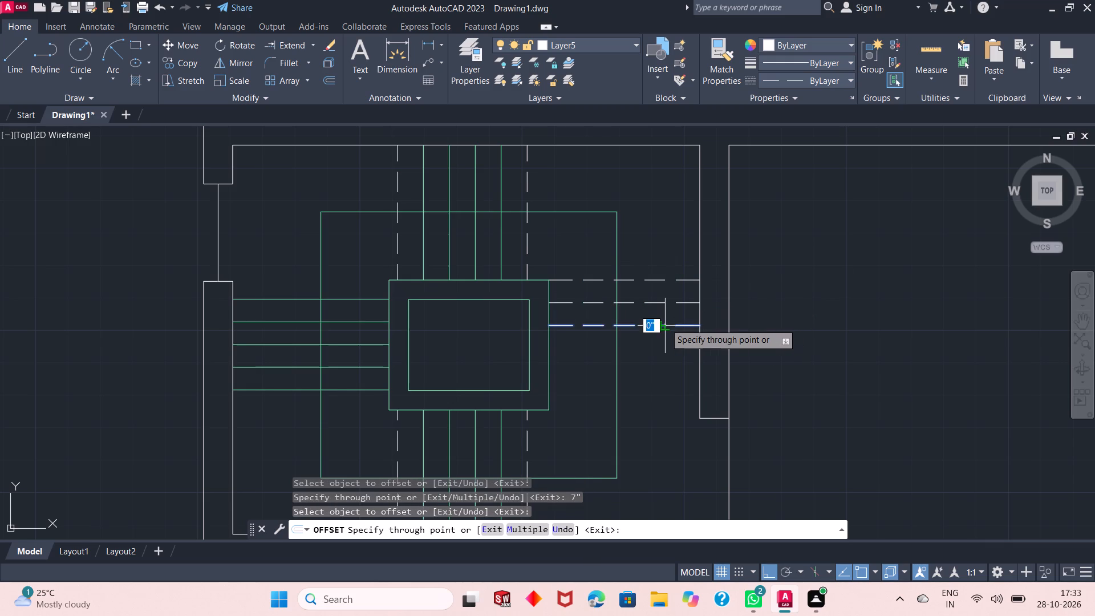
pyautogui.write('7"')
pyautogui.press('Return')
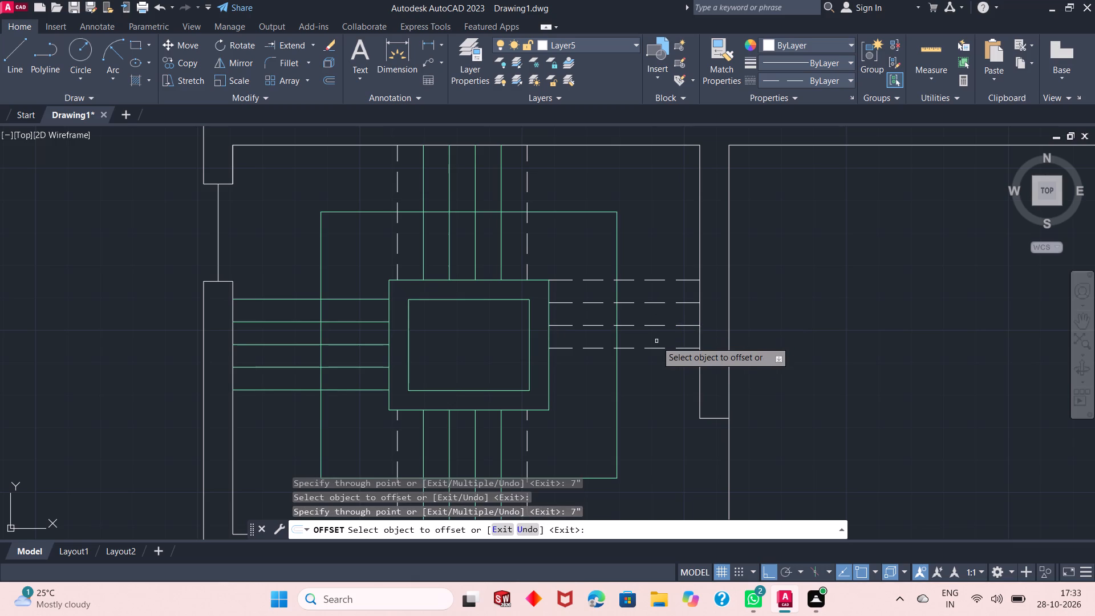
pyautogui.click(648, 350)
pyautogui.write('7"')
pyautogui.press('Return')
pyautogui.click(648, 373)
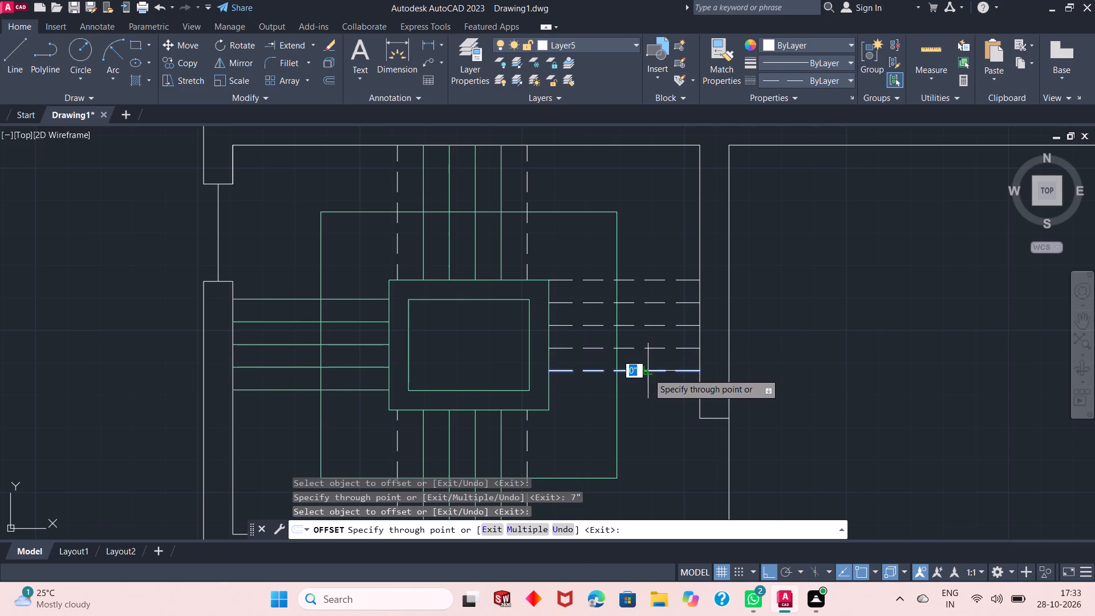
pyautogui.write('7"')
pyautogui.press('Return')
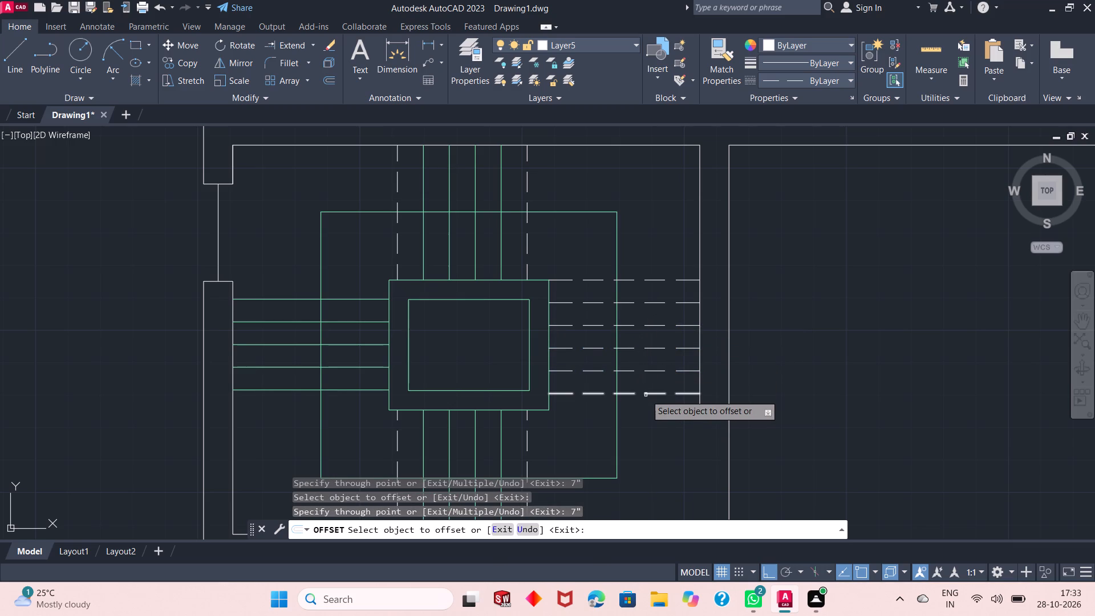
pyautogui.rightClick(631, 244)
pyautogui.click(637, 256)
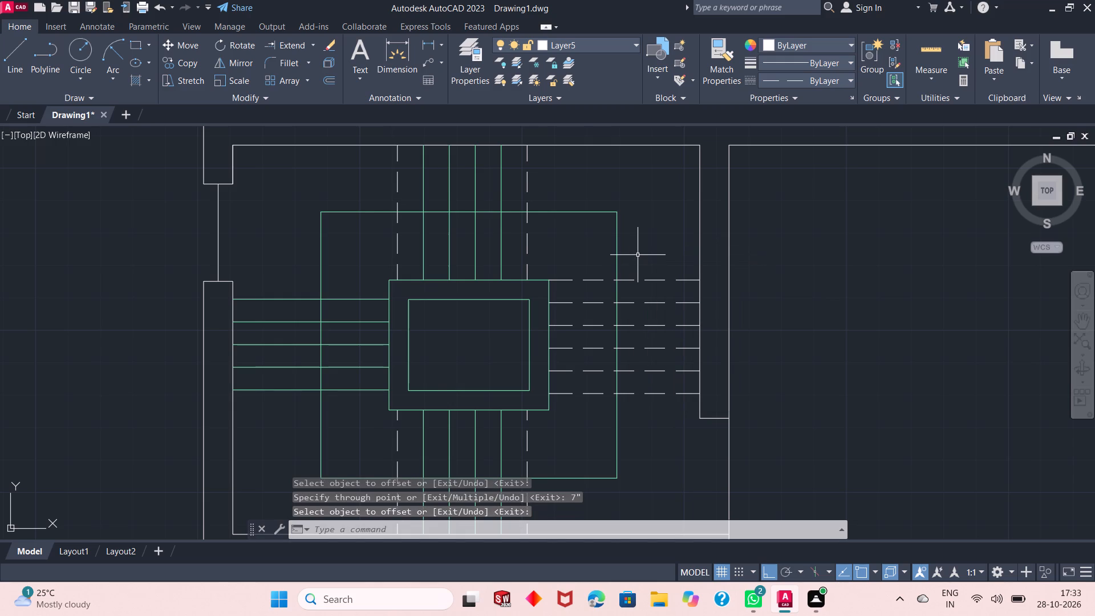
# Draw a dashed line across the wall opening northwest of the dining table, along the wall's north face.
pyautogui.scroll(-1, 636, 254)
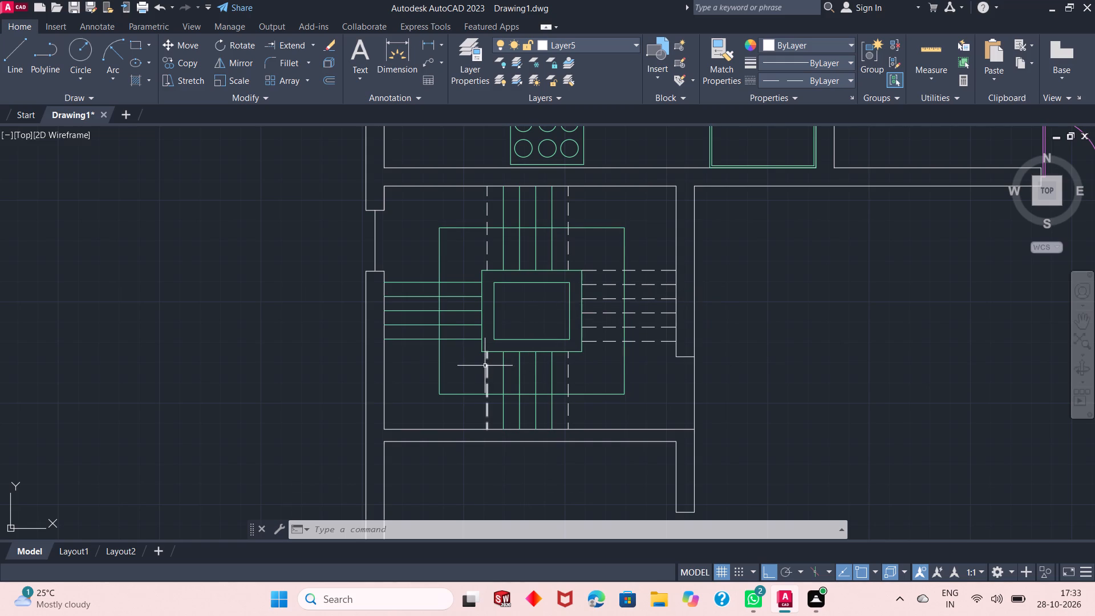
pyautogui.scroll(-3, 438, 295)
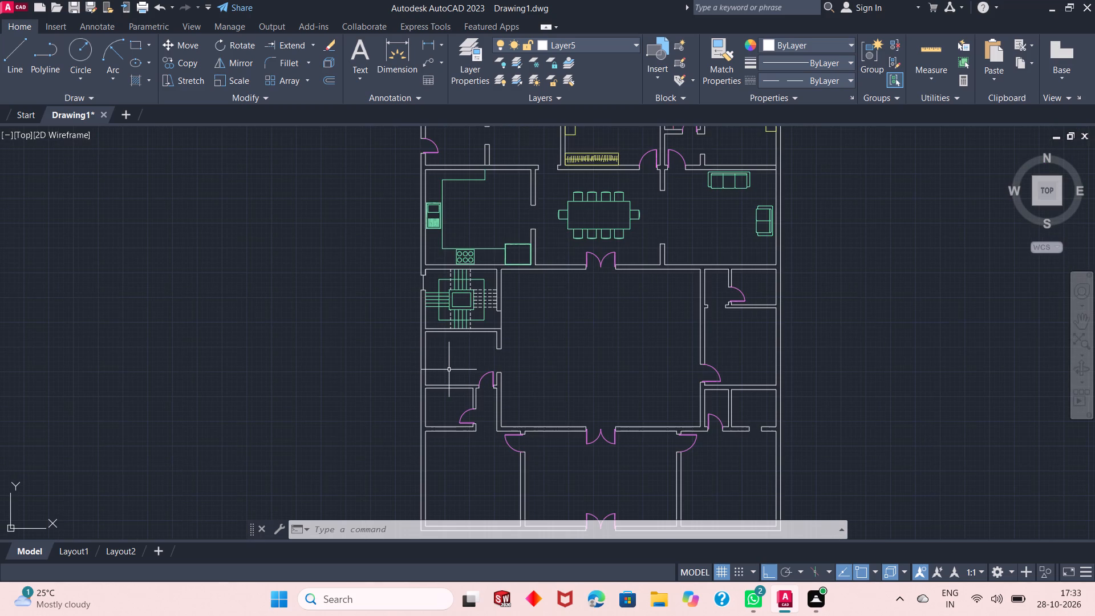
pyautogui.scroll(-1, 464, 373)
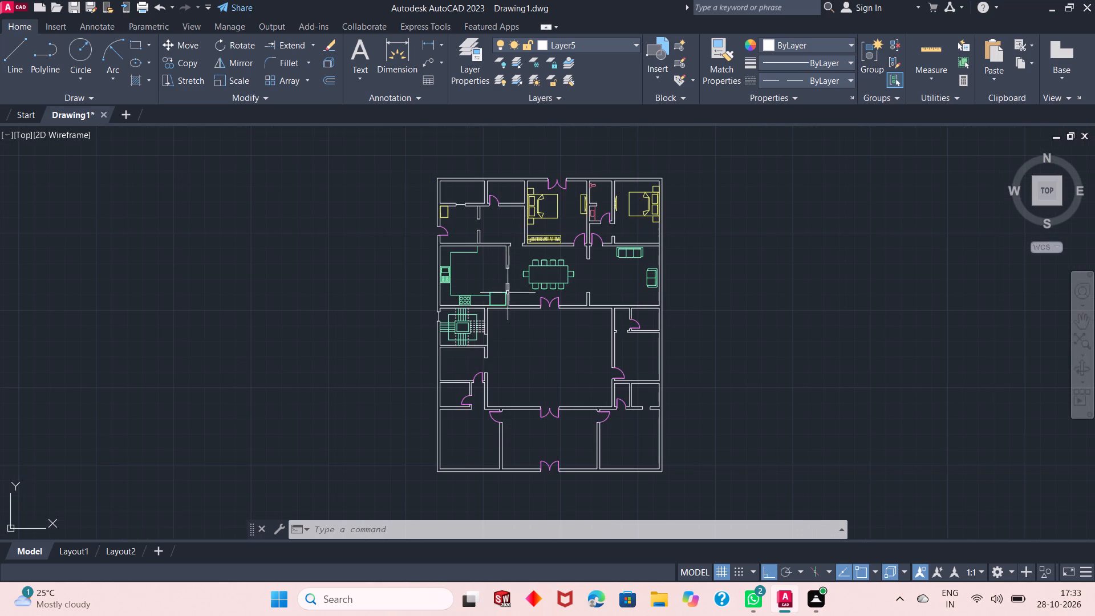
pyautogui.scroll(2, 526, 169)
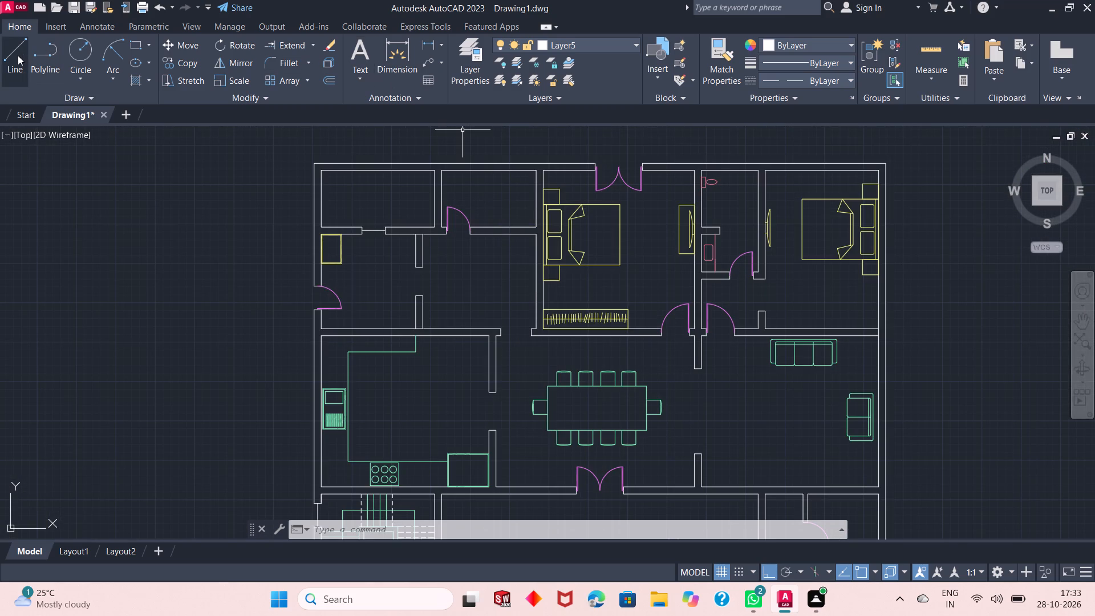
pyautogui.click(18, 55)
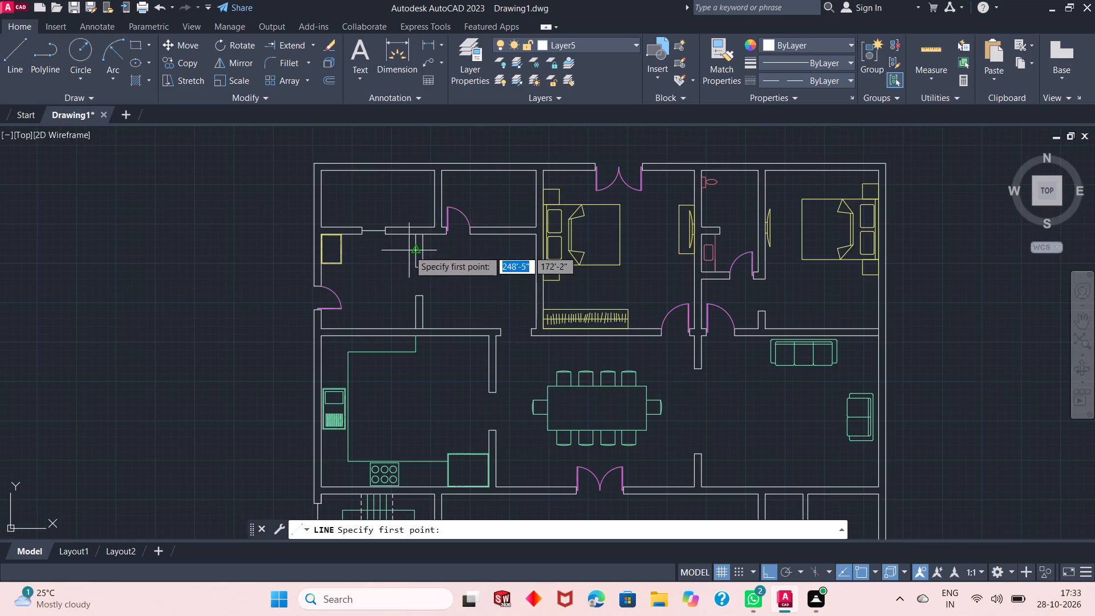
pyautogui.scroll(2, 509, 324)
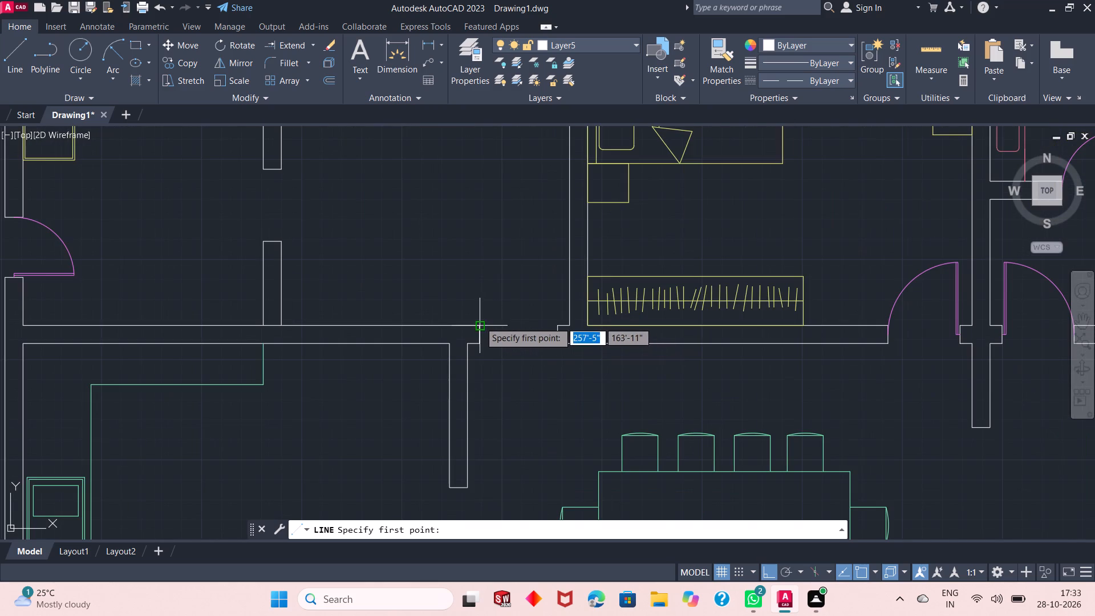
pyautogui.click(479, 325)
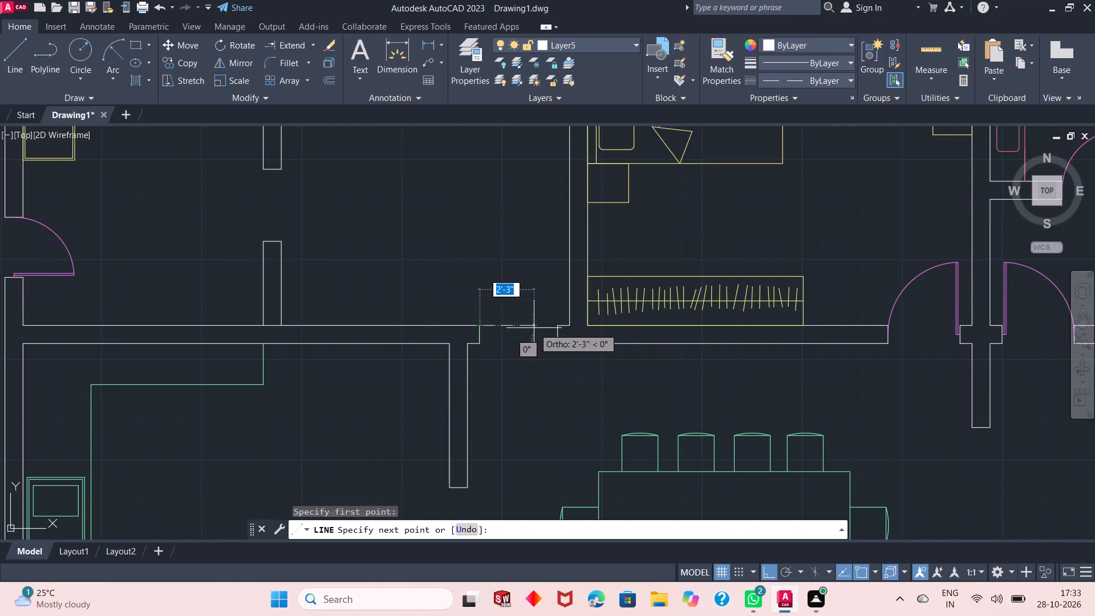
pyautogui.click(558, 327)
pyautogui.rightClick(559, 325)
pyautogui.click(575, 329)
# Draw a 3'-3" dashed line across the same wall opening, along the wall's south face.
pyautogui.rightClick(509, 289)
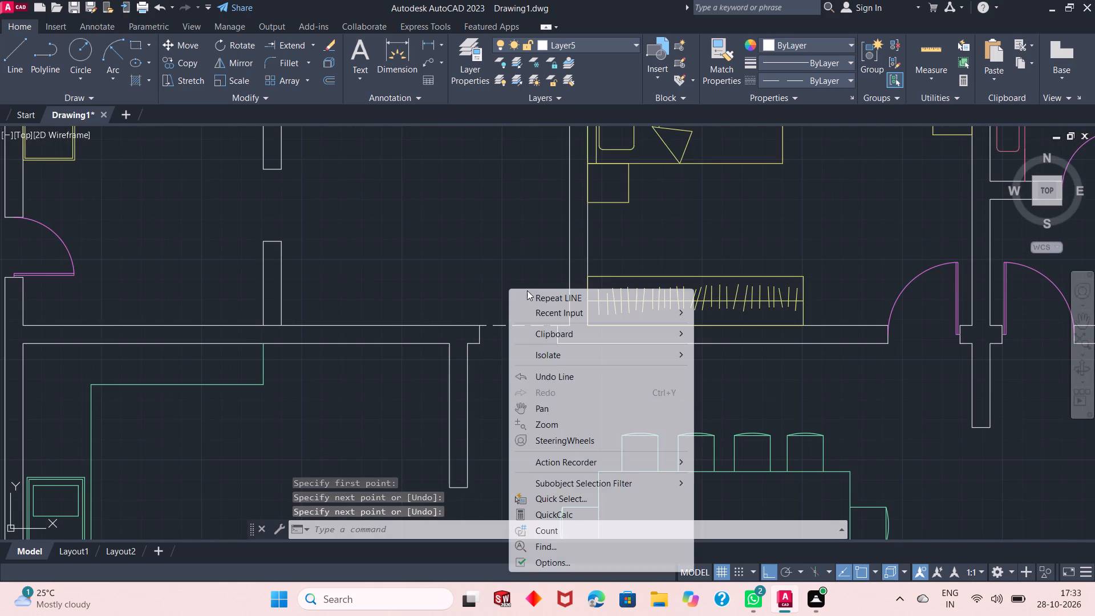
pyautogui.click(532, 294)
pyautogui.click(480, 343)
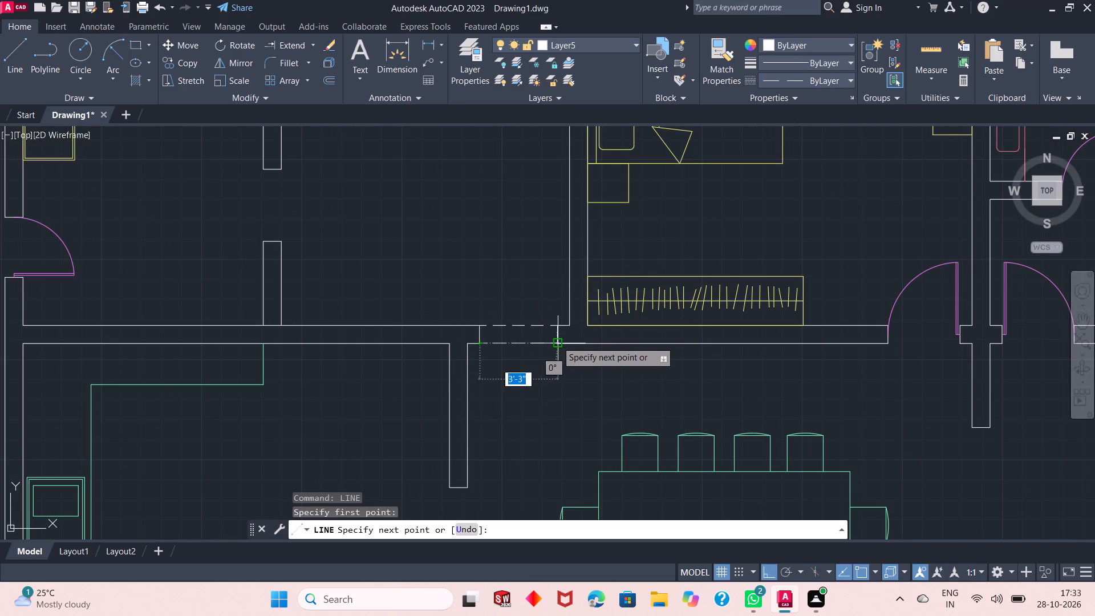
pyautogui.click(558, 341)
pyautogui.rightClick(525, 293)
pyautogui.click(547, 296)
# Draw a 4' vertical dashed line across the opening between the kitchen and dining area, along the wall's west face.
pyautogui.scroll(-1, 442, 237)
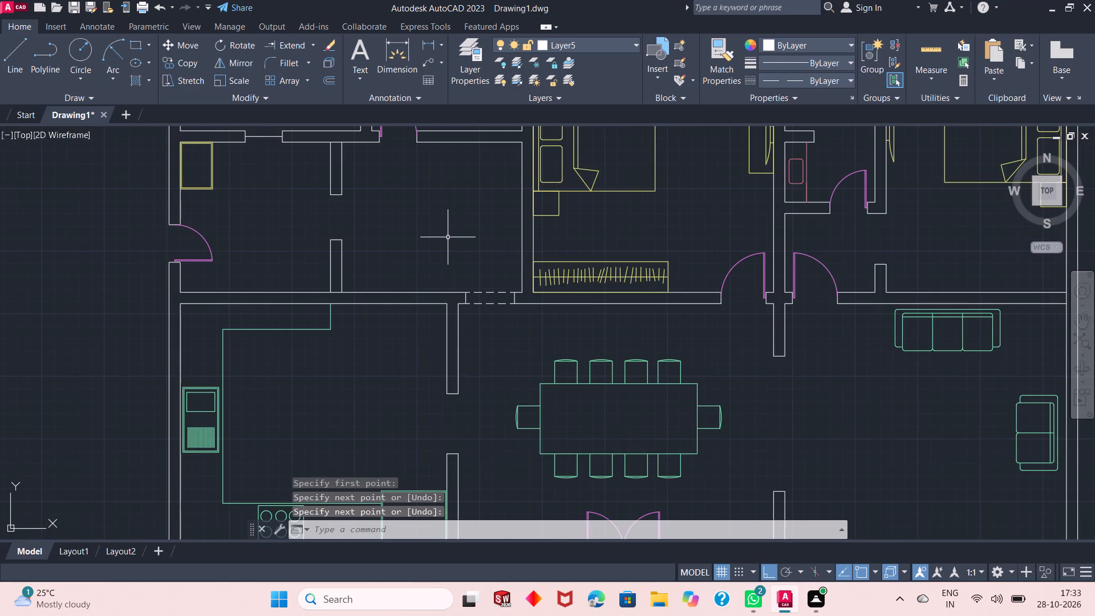
pyautogui.rightClick(448, 240)
pyautogui.click(477, 242)
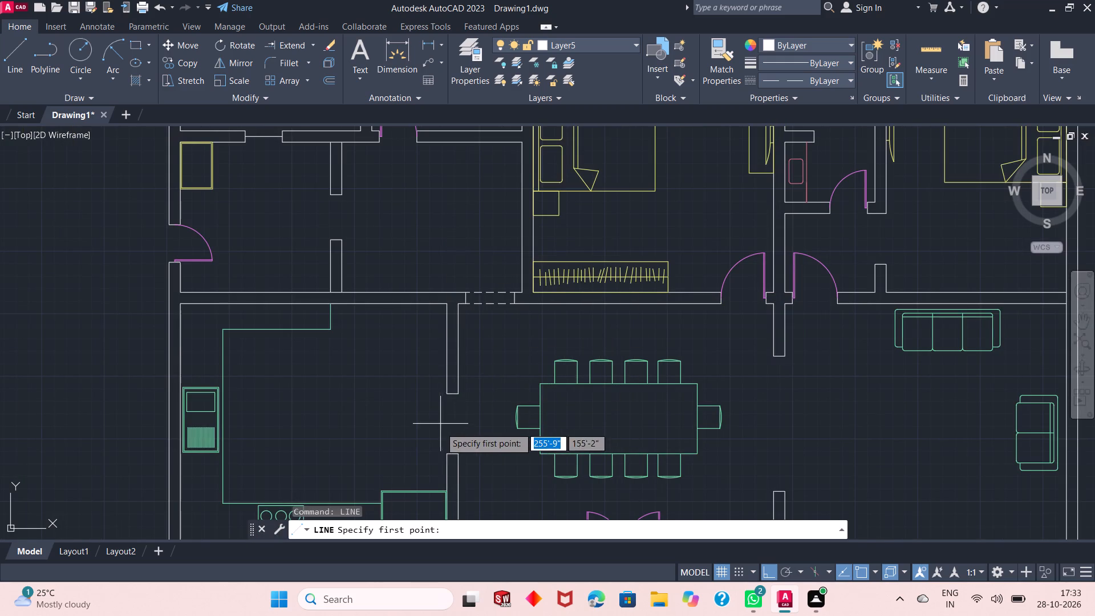
pyautogui.click(449, 452)
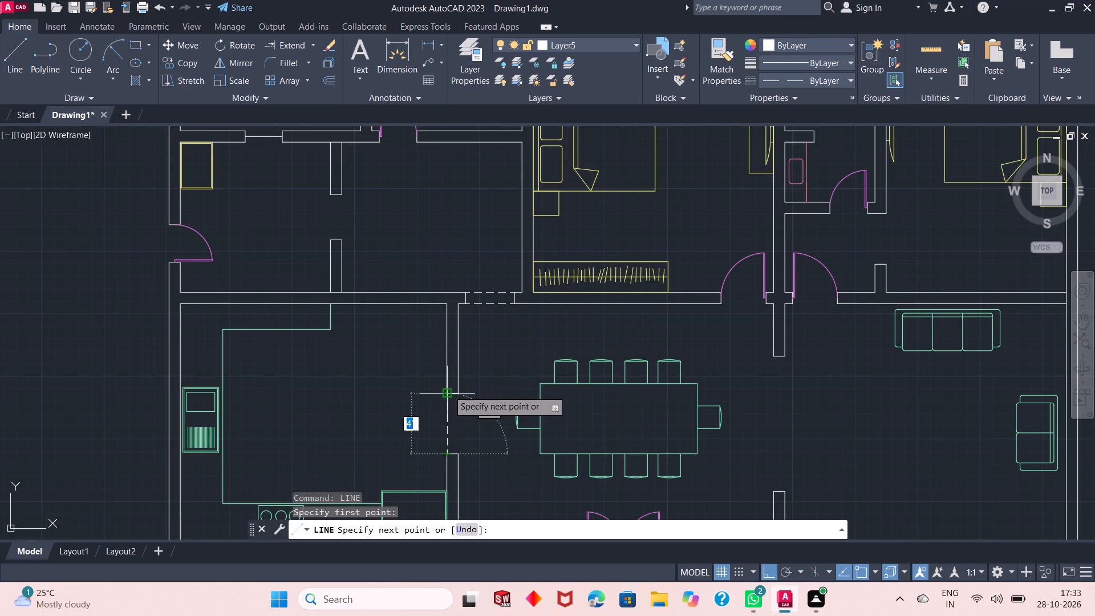
pyautogui.click(448, 392)
pyautogui.rightClick(449, 363)
pyautogui.click(466, 371)
# Draw a matching 4' dashed line across the kitchen-dining opening, along the wall's east face.
pyautogui.rightClick(426, 198)
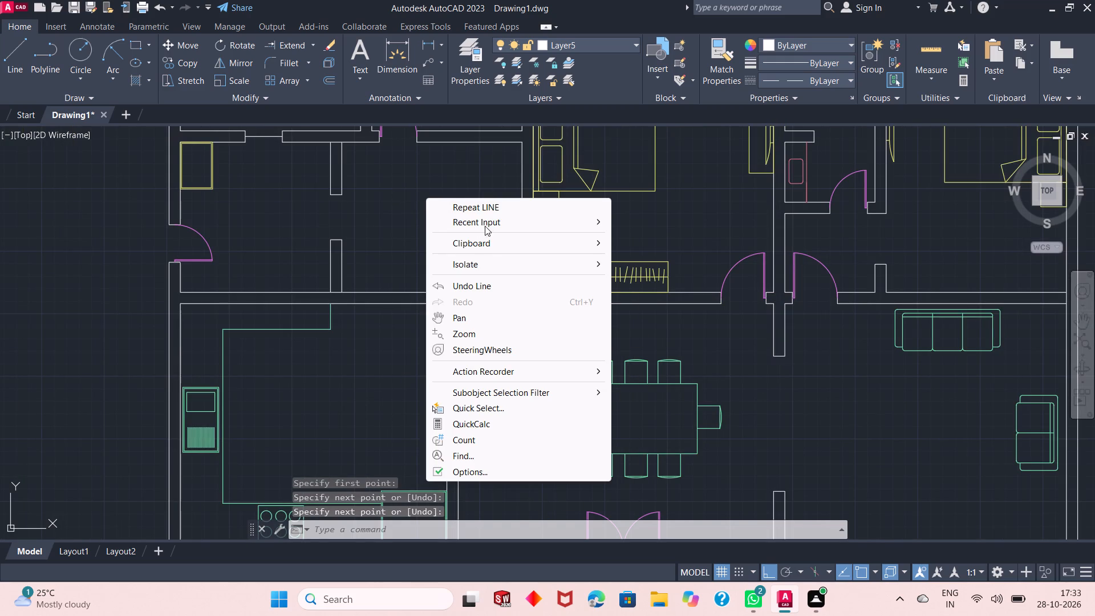
pyautogui.click(491, 210)
pyautogui.click(459, 454)
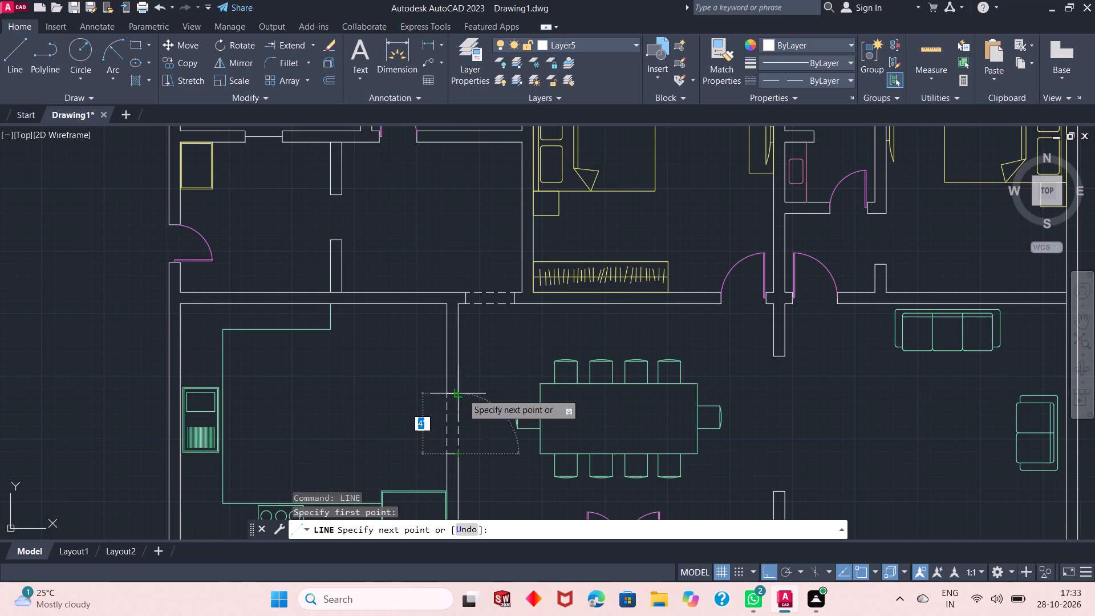
pyautogui.click(461, 393)
pyautogui.rightClick(479, 359)
pyautogui.click(498, 366)
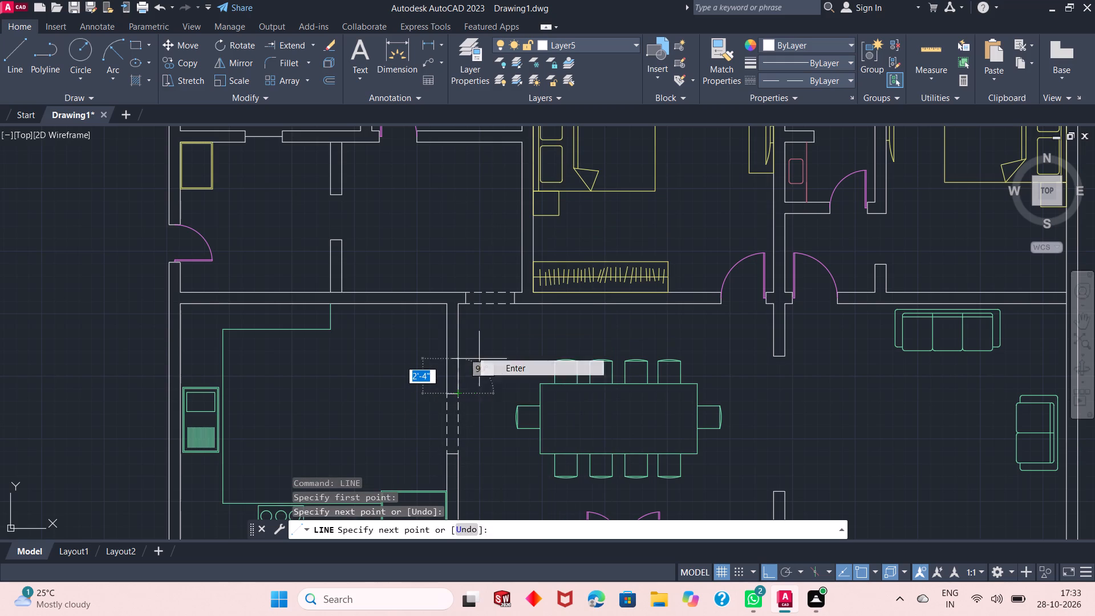
# Draw a vertical dashed line across the opening between the dining and living areas, along the wall's west face.
pyautogui.scroll(-1, 368, 352)
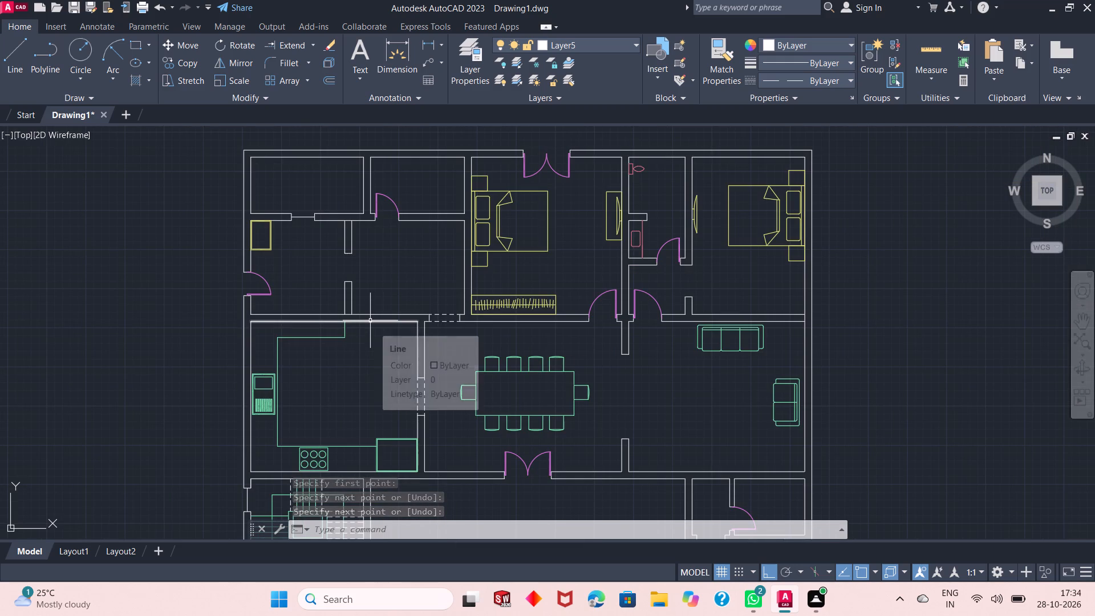
pyautogui.scroll(-1, 365, 304)
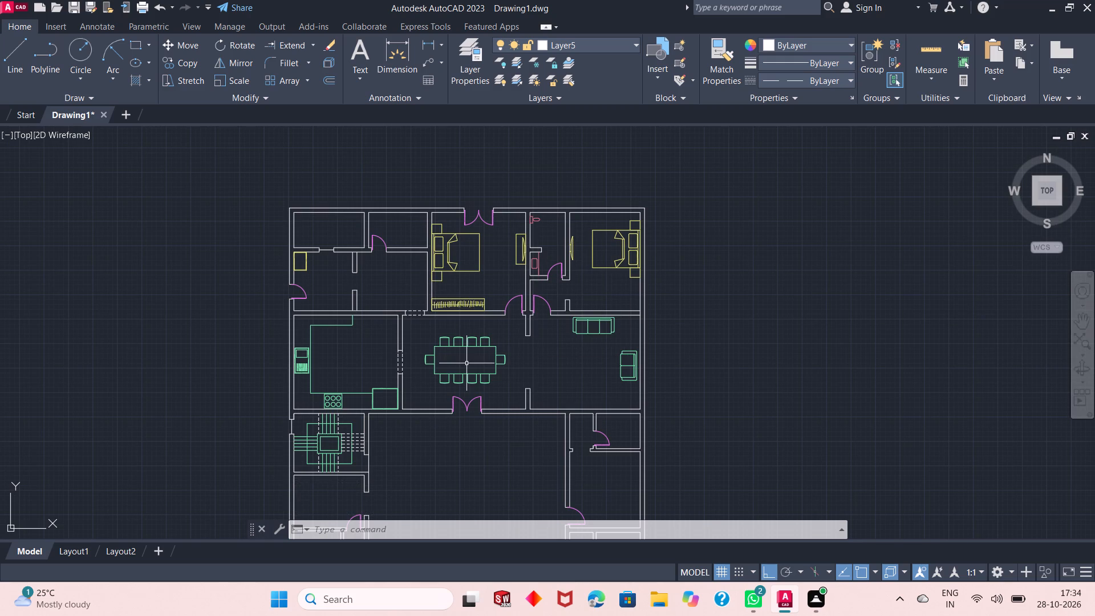
pyautogui.rightClick(422, 201)
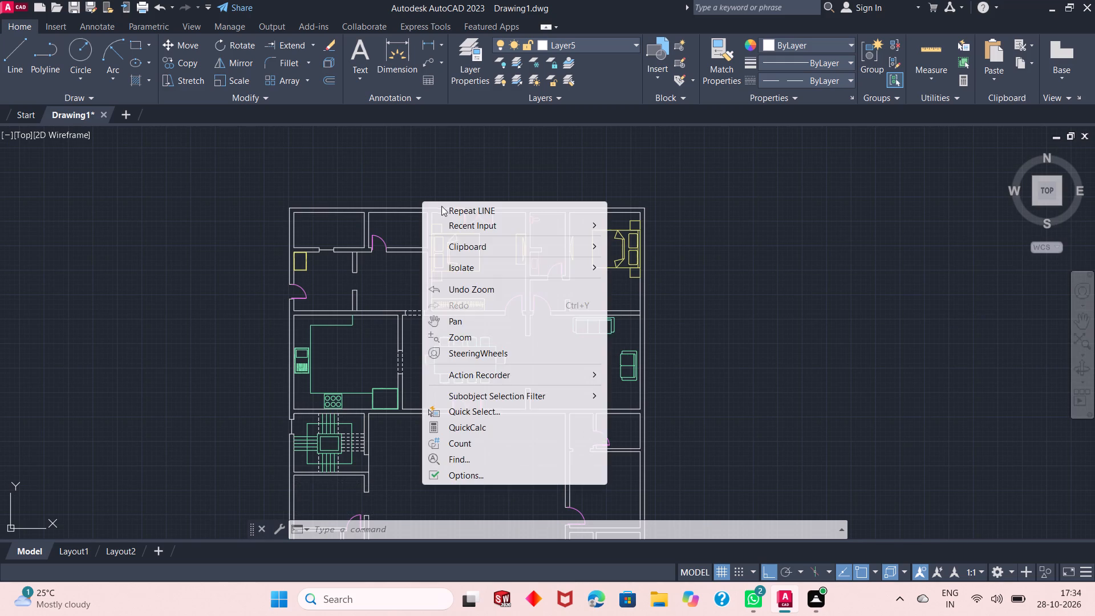
pyautogui.click(451, 210)
pyautogui.scroll(1, 546, 415)
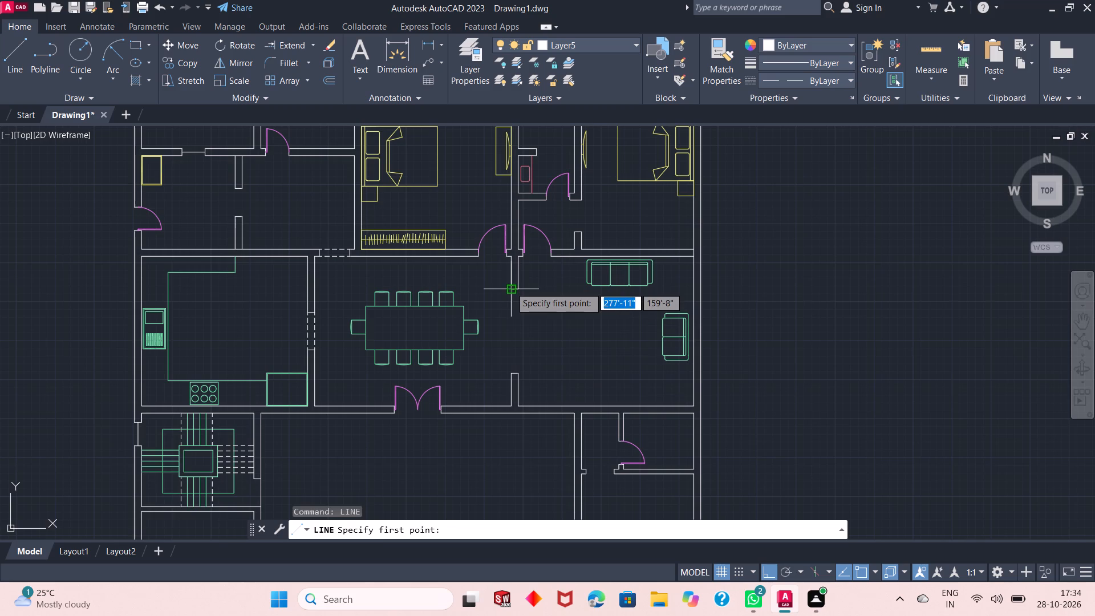
pyautogui.click(510, 287)
pyautogui.click(509, 372)
pyautogui.rightClick(513, 364)
pyautogui.click(539, 372)
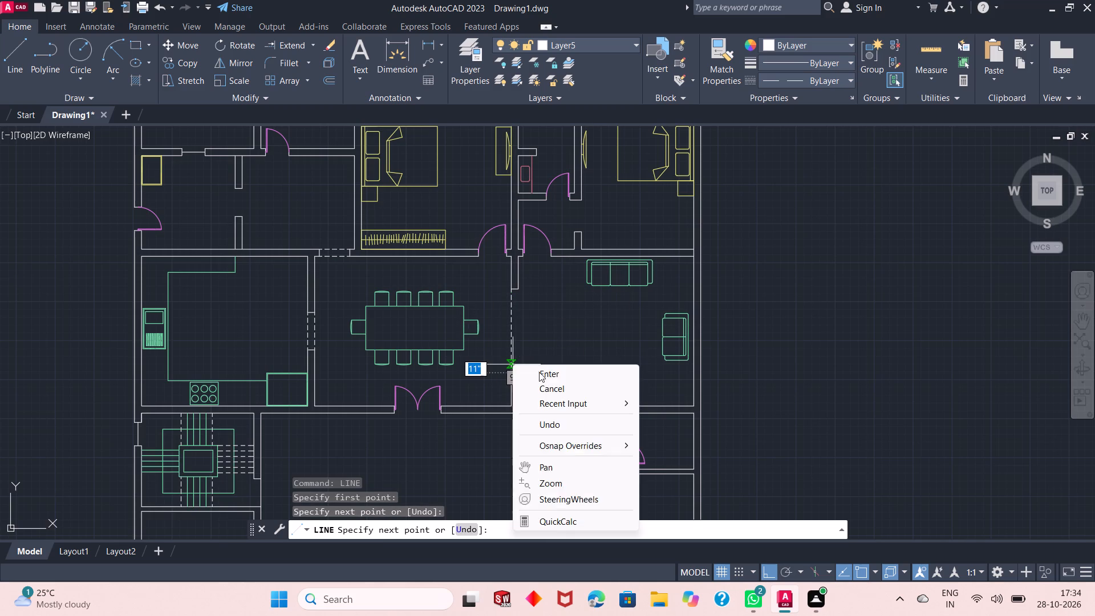
# Draw a 9' dashed line across the same dining-living opening, along the wall's east face.
pyautogui.rightClick(546, 313)
pyautogui.click(622, 37)
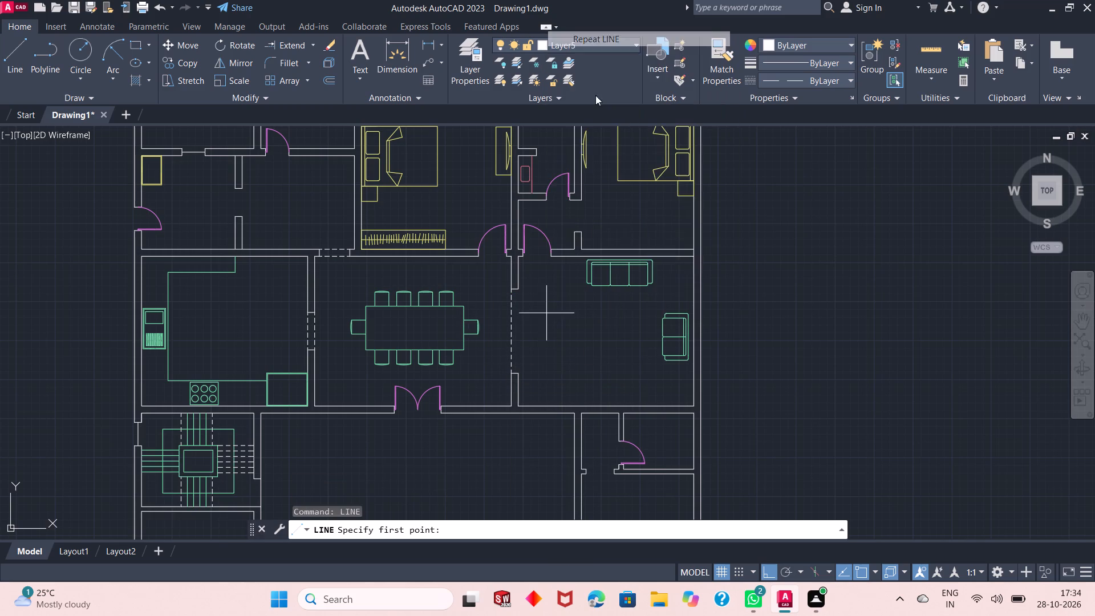
pyautogui.click(520, 374)
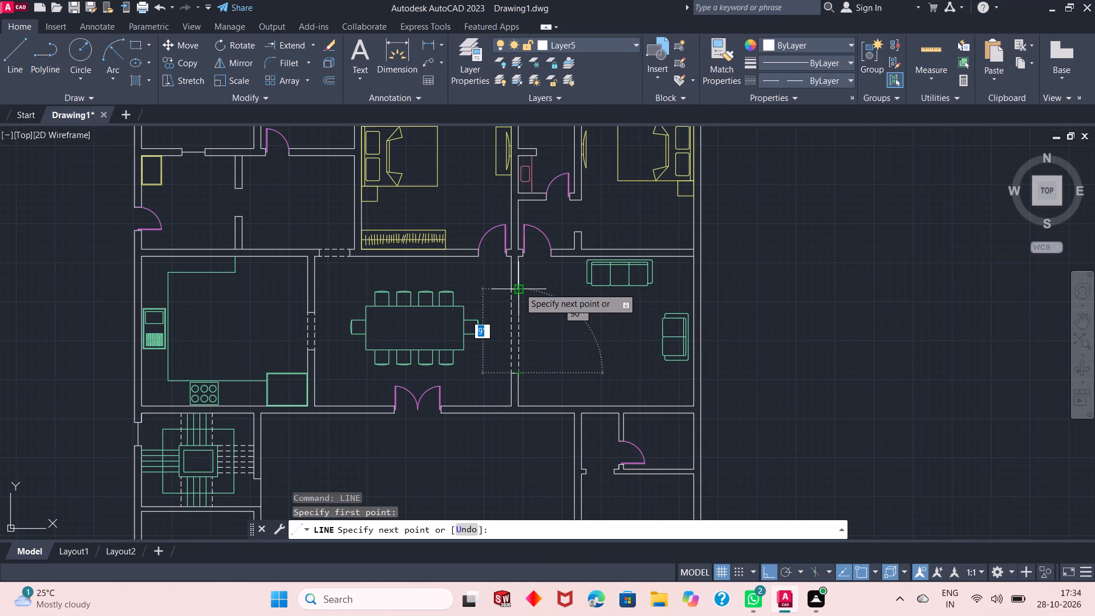
pyautogui.click(518, 288)
pyautogui.rightClick(523, 289)
pyautogui.click(555, 297)
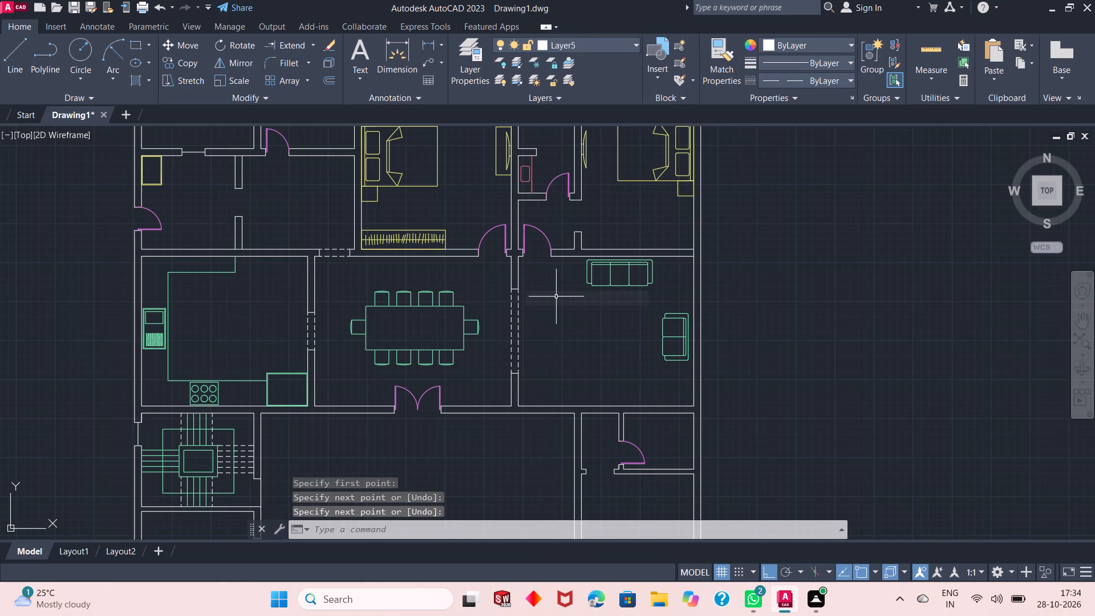
# On Layer4, draw a horizontal line wall to wall in the room south of the staircase, about 2' below its north wall.
pyautogui.scroll(-1, 496, 360)
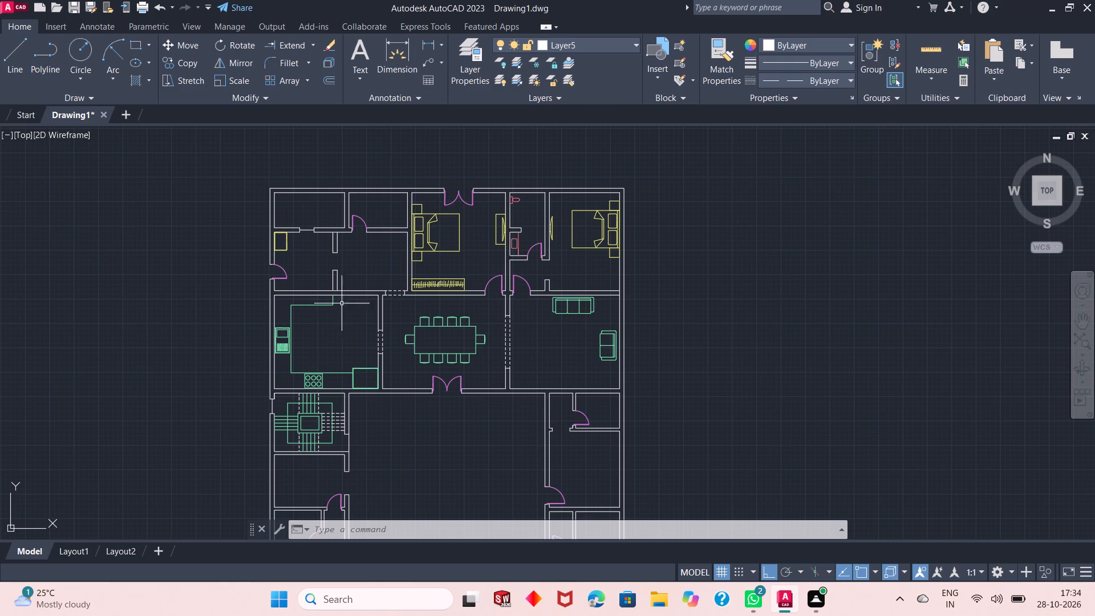
pyautogui.scroll(-1, 340, 297)
pyautogui.scroll(2, 308, 436)
pyautogui.scroll(1, 375, 435)
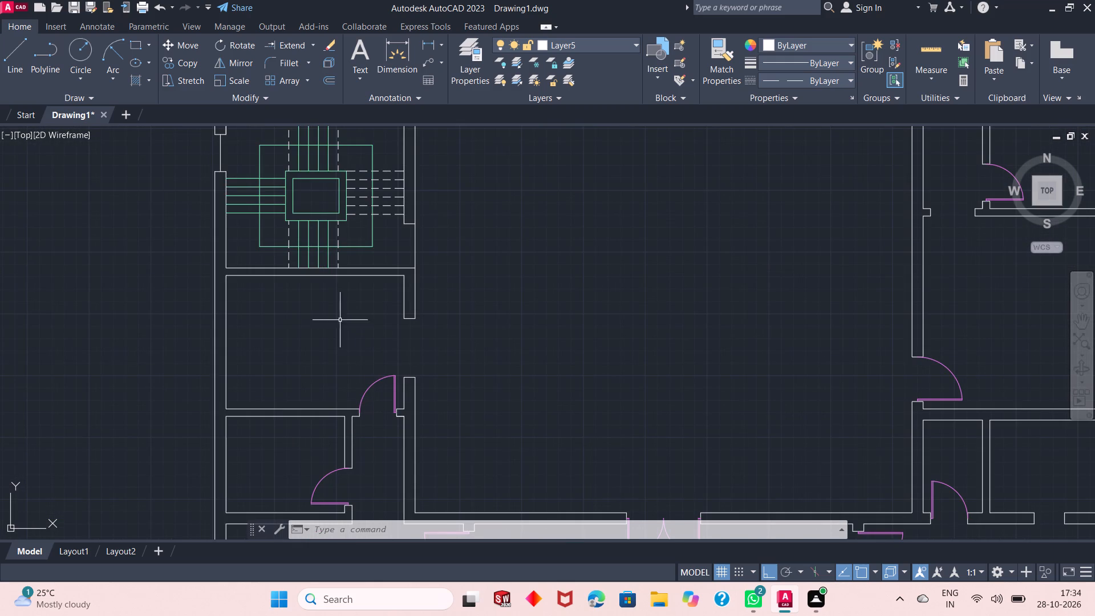
pyautogui.scroll(1, 331, 305)
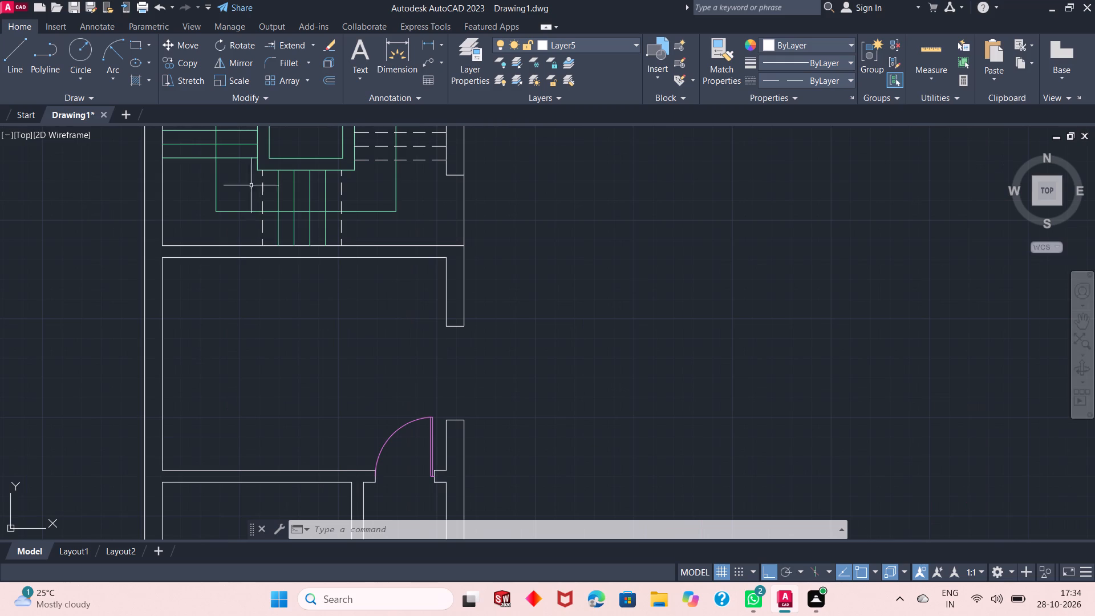
pyautogui.click(597, 49)
pyautogui.click(578, 69)
pyautogui.click(591, 46)
pyautogui.click(586, 127)
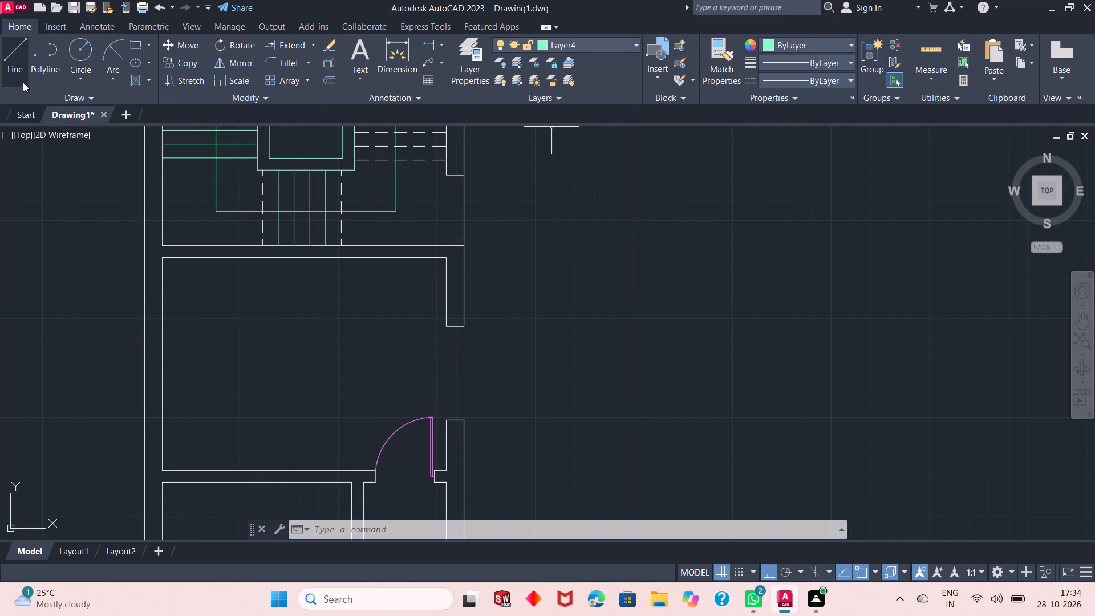
pyautogui.click(24, 67)
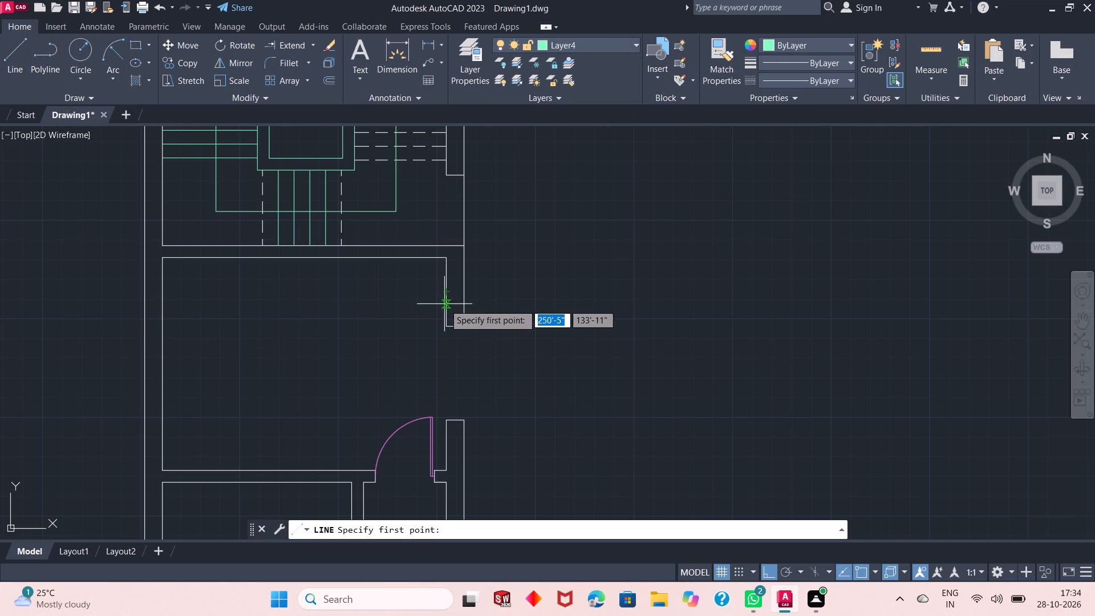
pyautogui.click(444, 304)
pyautogui.click(161, 305)
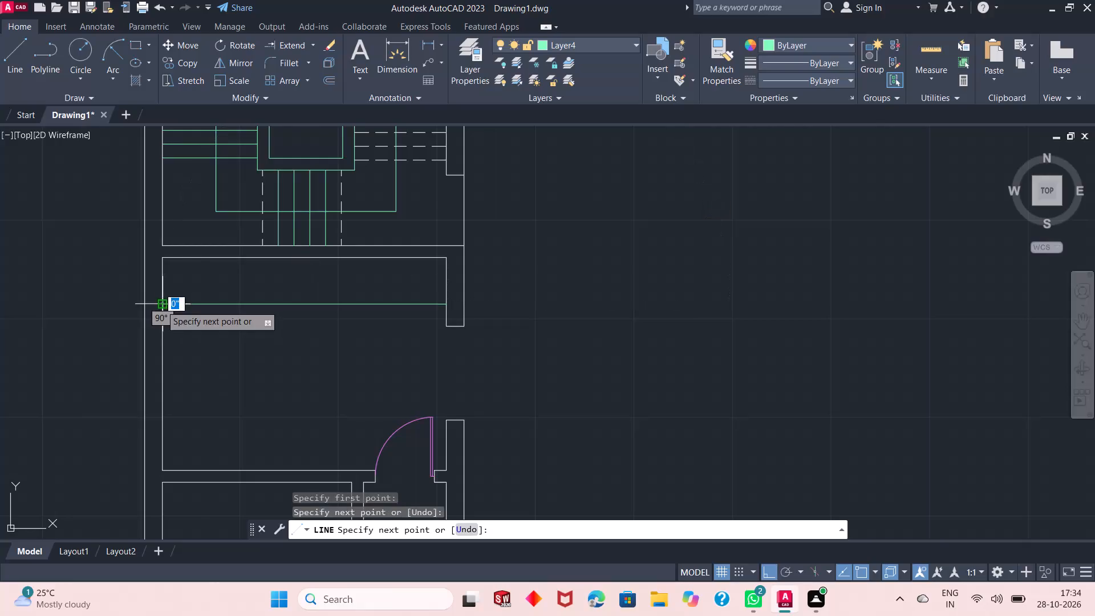
pyautogui.rightClick(167, 302)
pyautogui.click(218, 309)
# On Layer5, draw a vertical dashed line from the midpoint of the room's north wall to the green horizontal line.
pyautogui.click(593, 45)
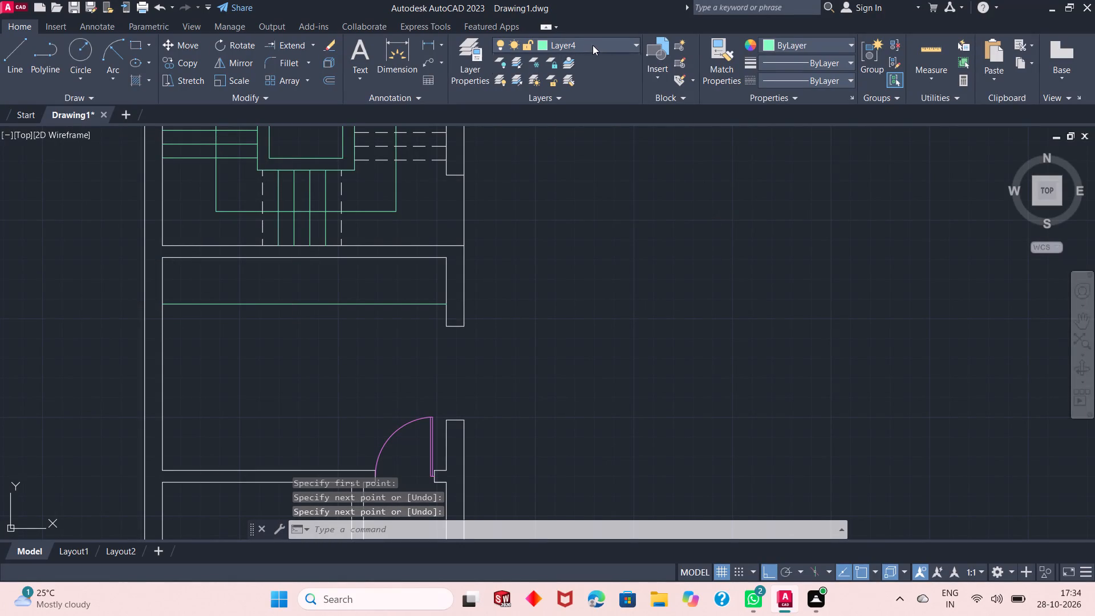
pyautogui.click(587, 66)
pyautogui.click(619, 50)
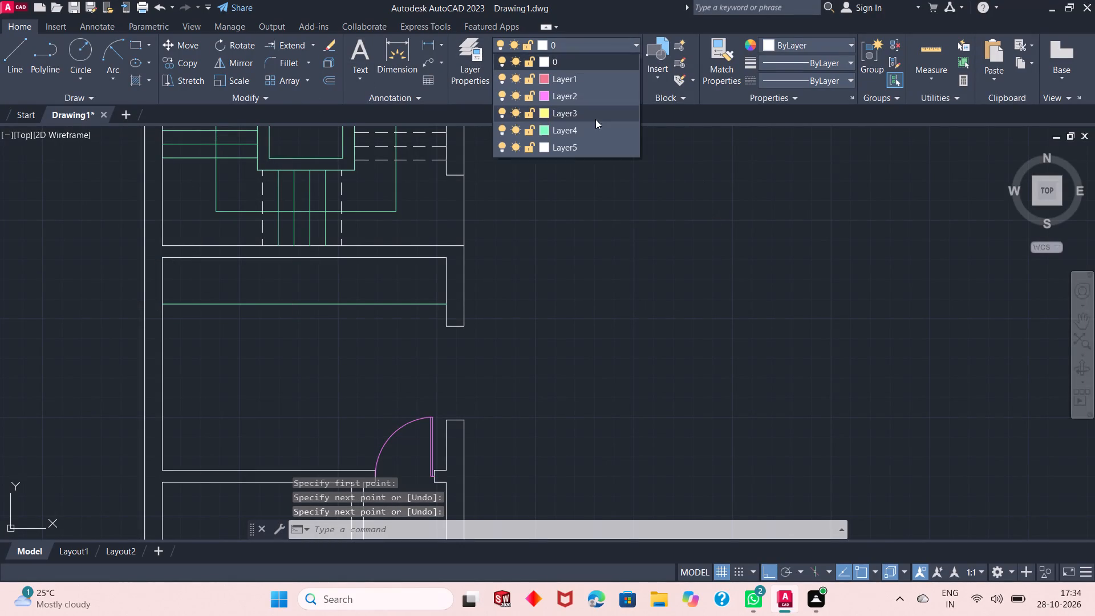
pyautogui.click(589, 144)
pyautogui.click(22, 65)
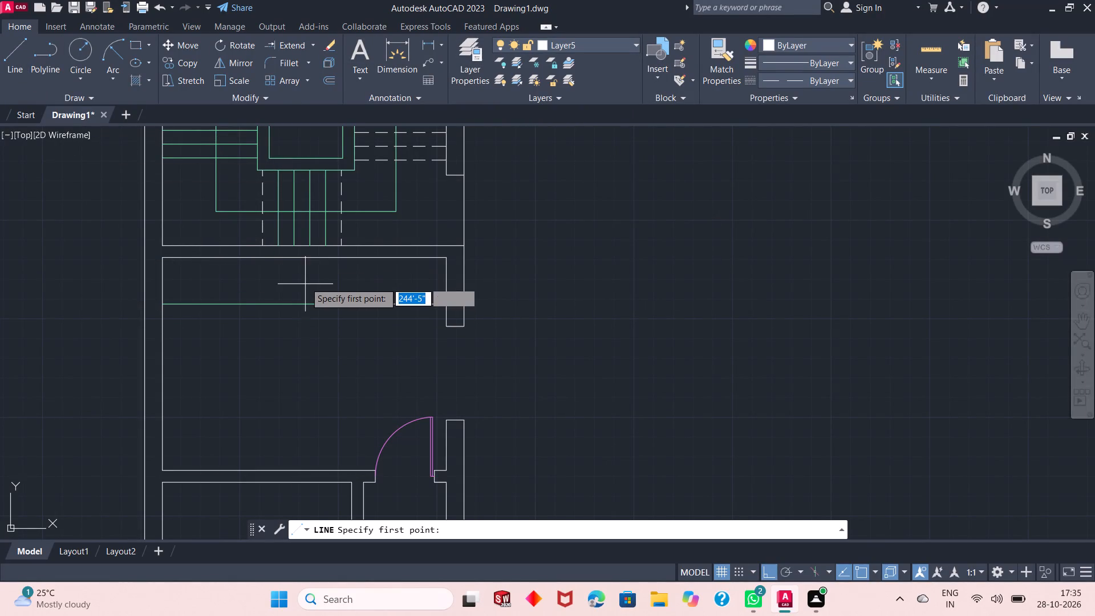
pyautogui.click(300, 259)
pyautogui.click(301, 301)
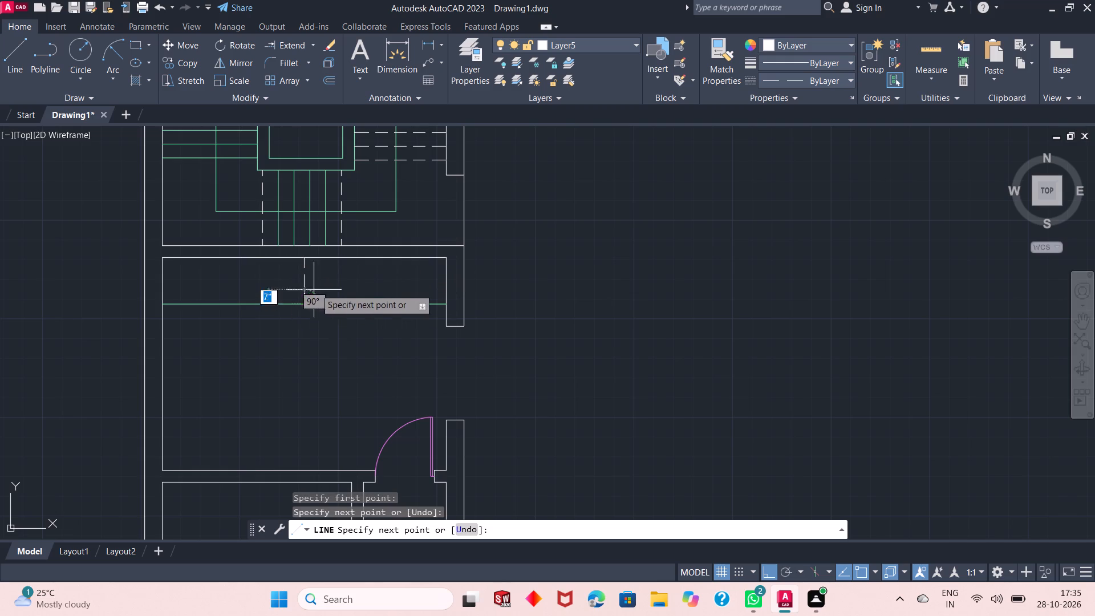
pyautogui.rightClick(326, 283)
pyautogui.click(347, 290)
# Draw two more vertical dashed dividers from the north wall to the green line, one west and one east of the middle divider.
pyautogui.click(11, 59)
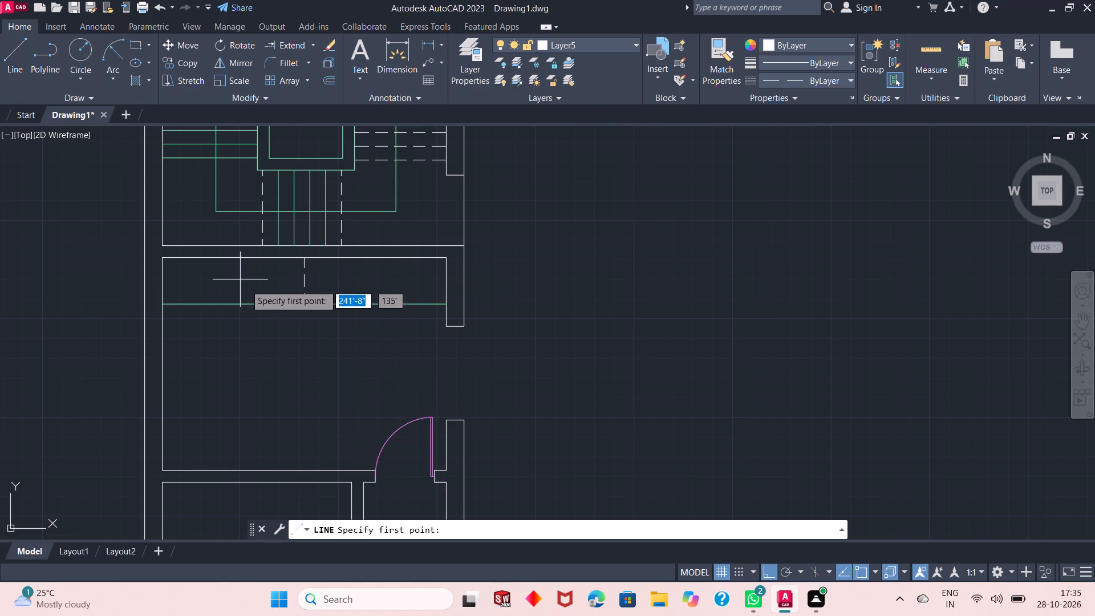
pyautogui.click(243, 259)
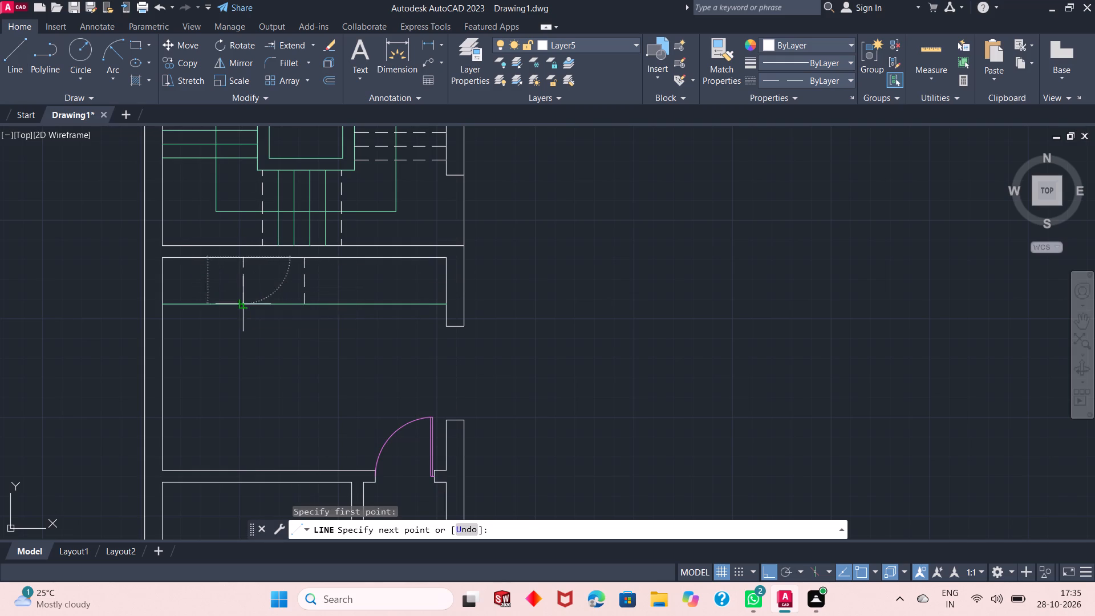
pyautogui.click(242, 303)
pyautogui.rightClick(244, 301)
pyautogui.click(265, 306)
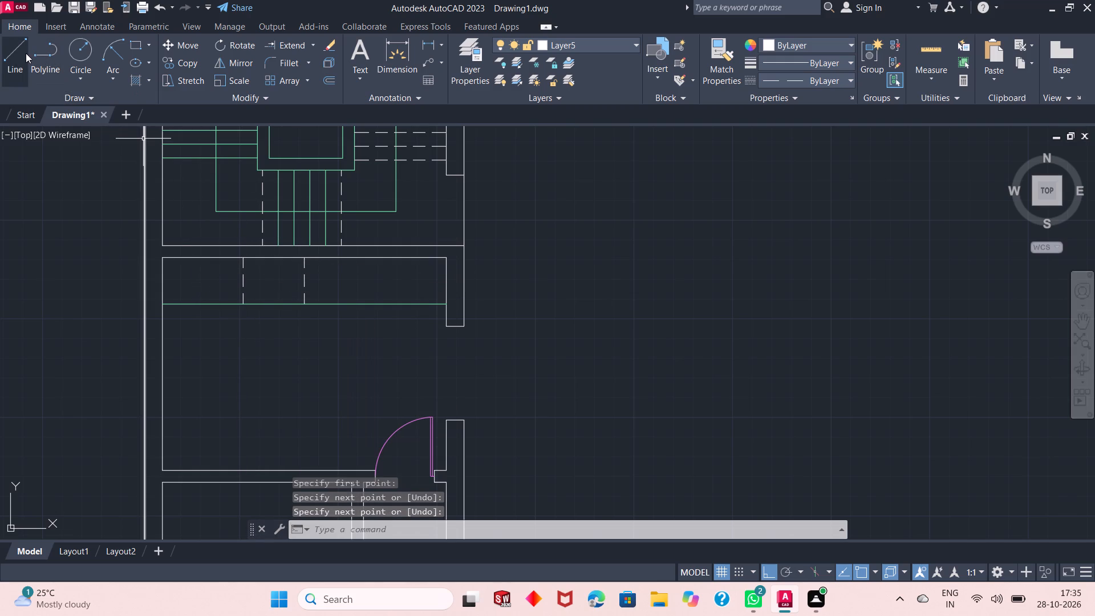
pyautogui.click(25, 53)
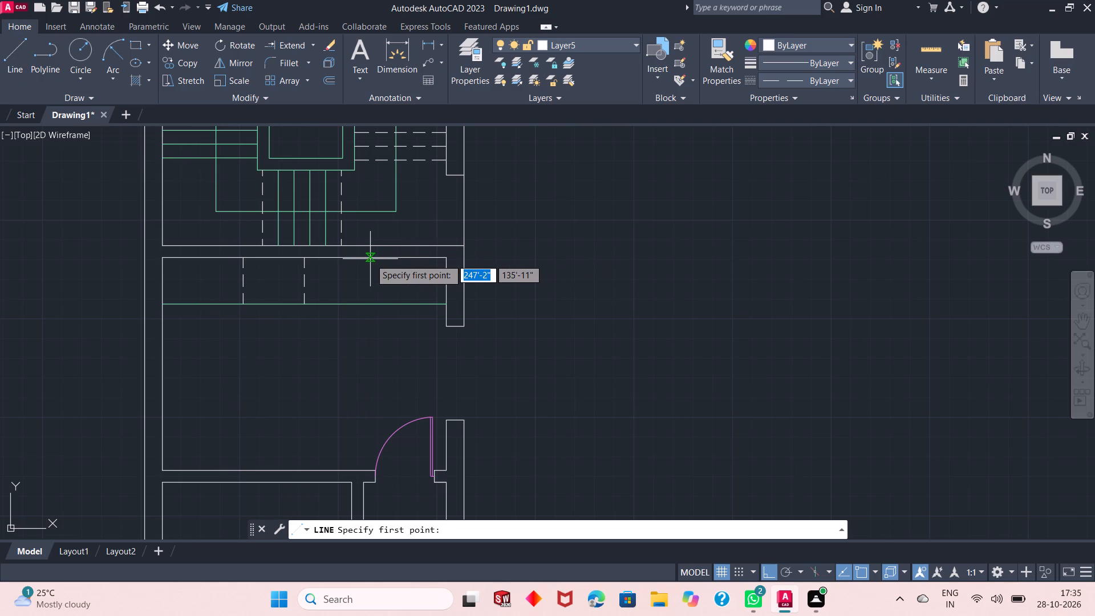
pyautogui.click(362, 259)
pyautogui.click(363, 307)
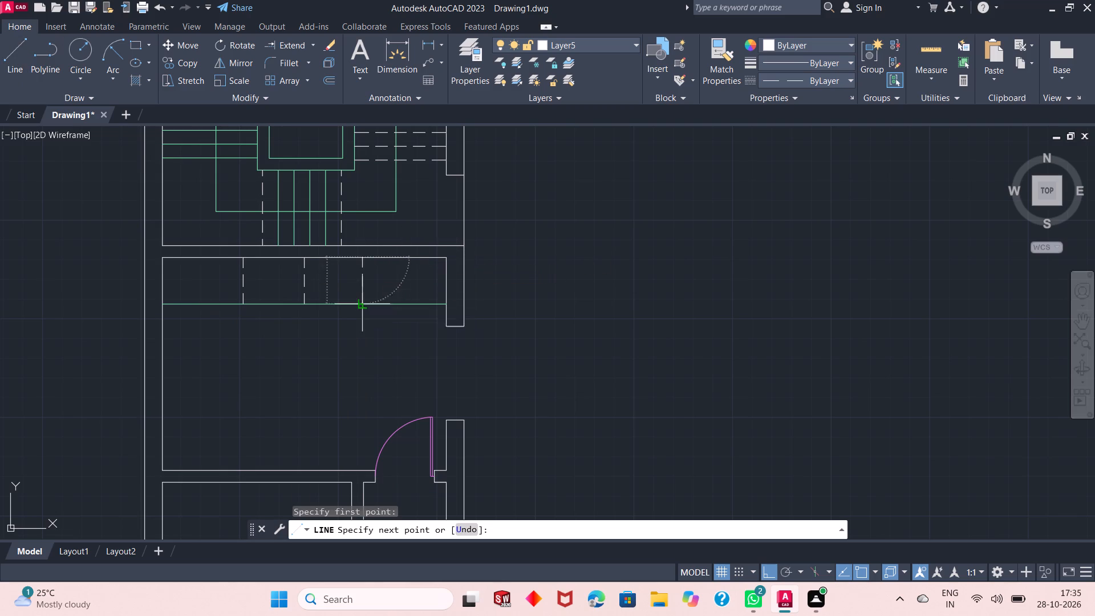
pyautogui.rightClick(372, 286)
pyautogui.click(391, 290)
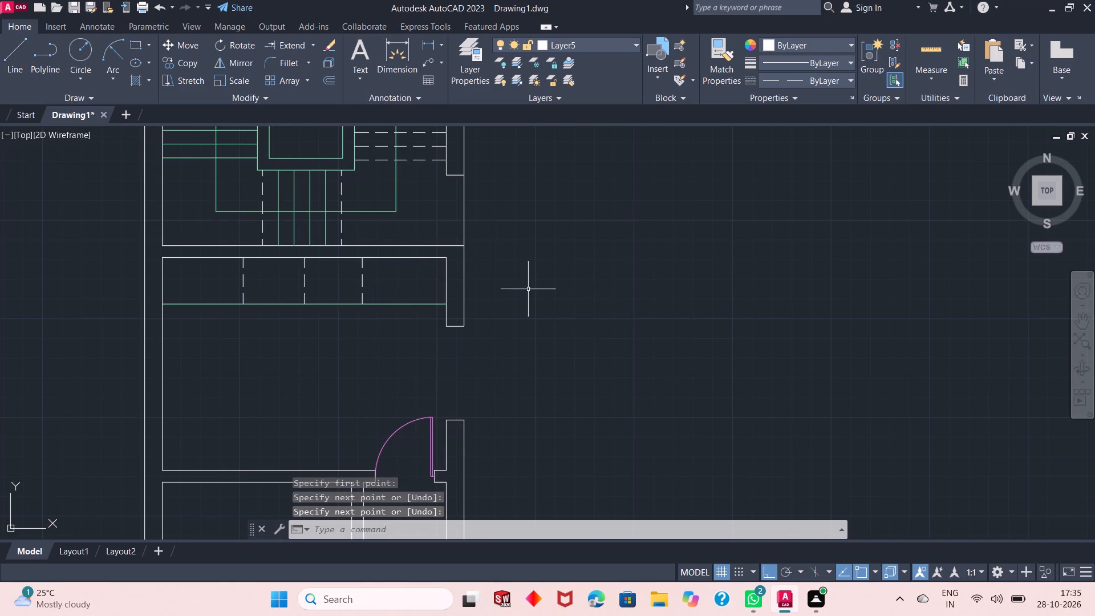
# Draw a vertical dashed line across the opening in this room's east wall, along the wall's east face.
pyautogui.scroll(-1, 371, 335)
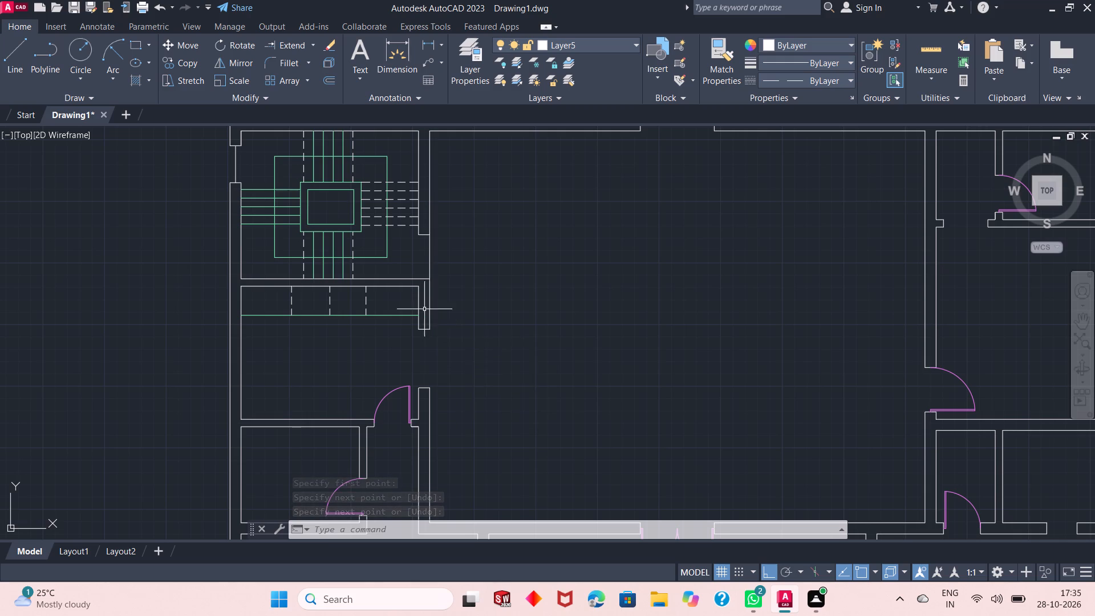
pyautogui.rightClick(451, 265)
pyautogui.click(474, 276)
pyautogui.click(434, 387)
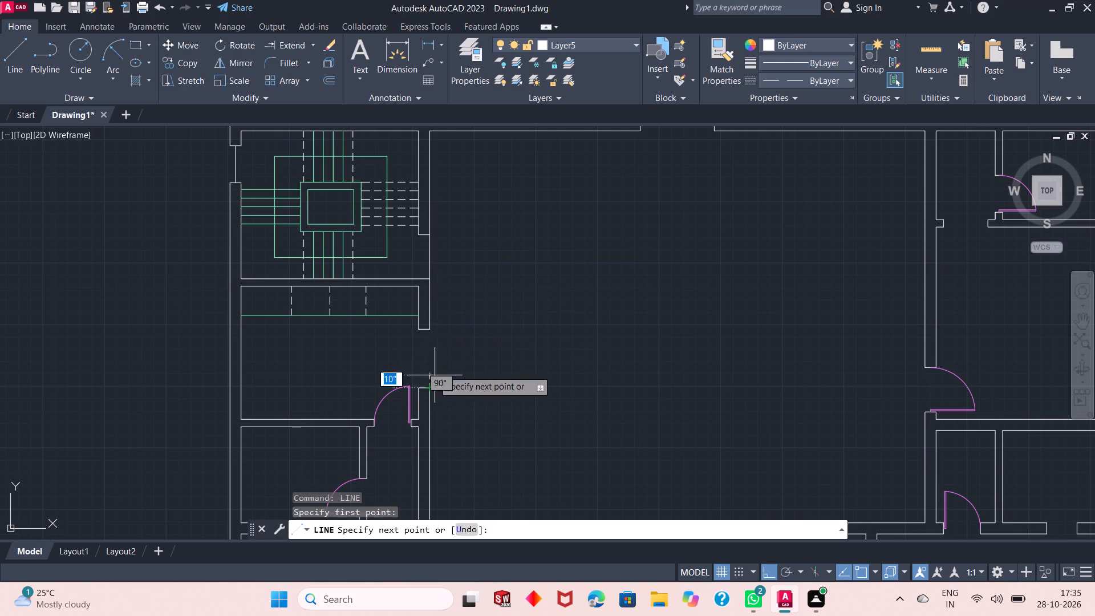
pyautogui.click(430, 329)
pyautogui.rightClick(465, 315)
pyautogui.click(500, 320)
# Draw a second vertical dashed line across the opening in the room's east wall, along the wall's west face.
pyautogui.rightClick(492, 258)
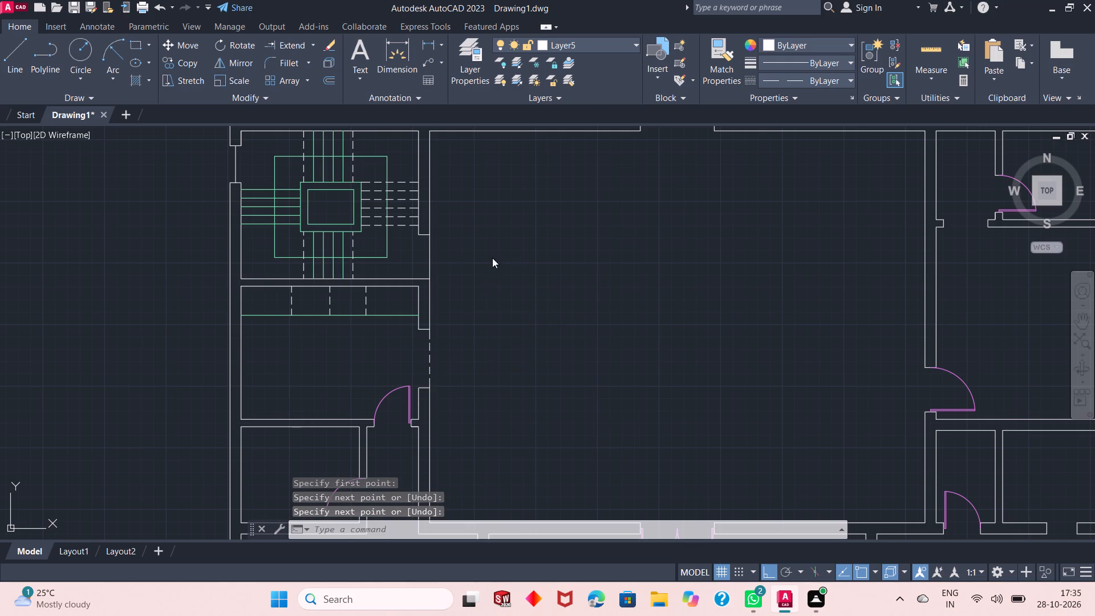
pyautogui.click(514, 265)
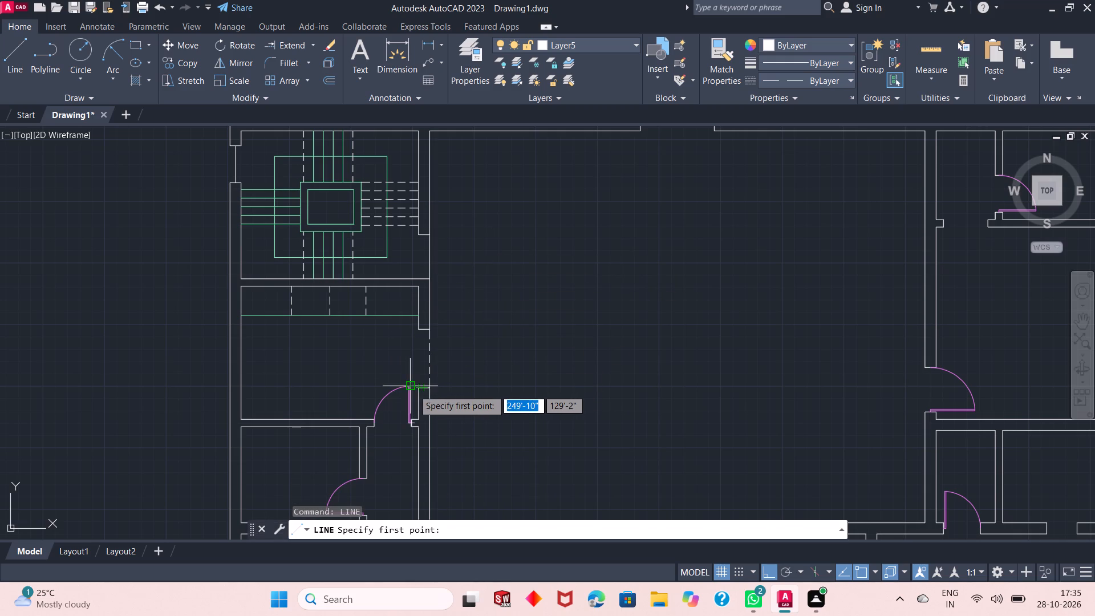
pyautogui.click(417, 392)
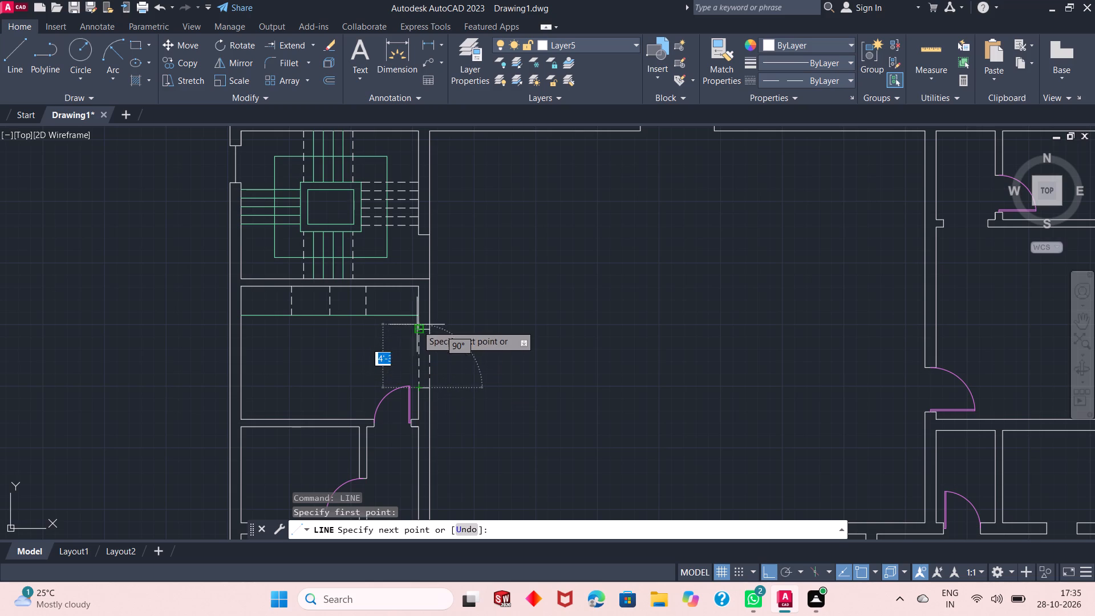
pyautogui.click(417, 327)
pyautogui.rightClick(456, 313)
pyautogui.click(495, 319)
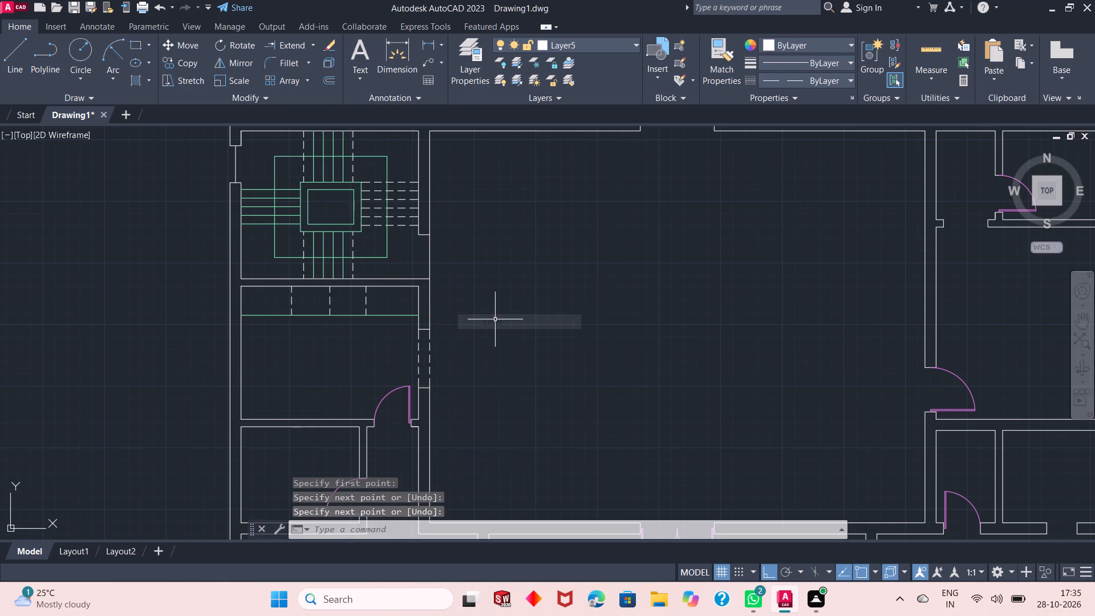
# On Layer4, draw a rectangle about 1'-9" by 2' in the southwest part of the counter room.
pyautogui.scroll(1, 258, 405)
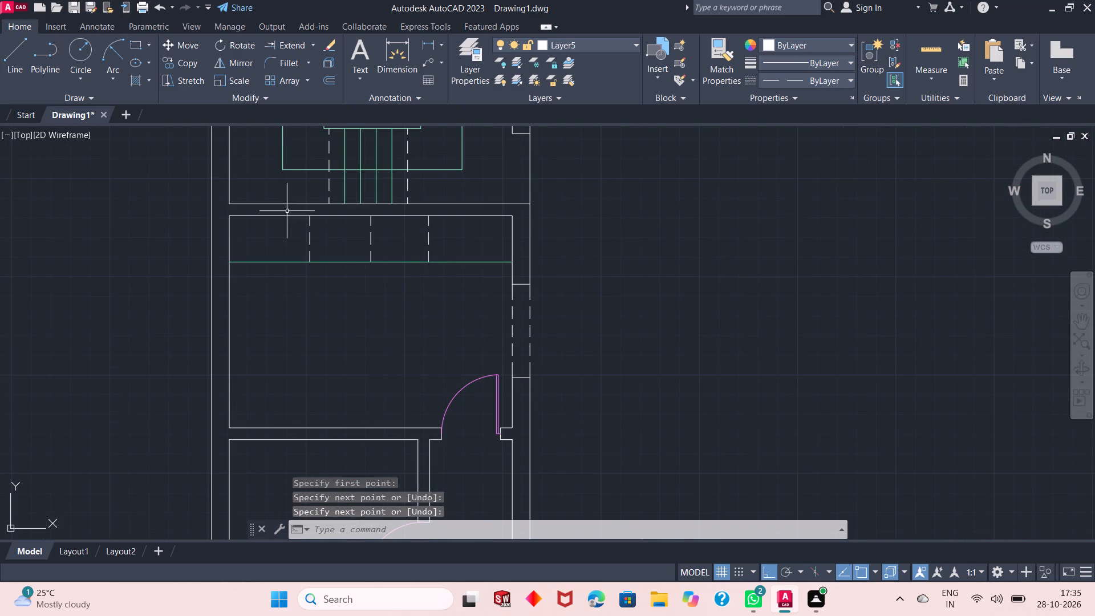
pyautogui.click(574, 51)
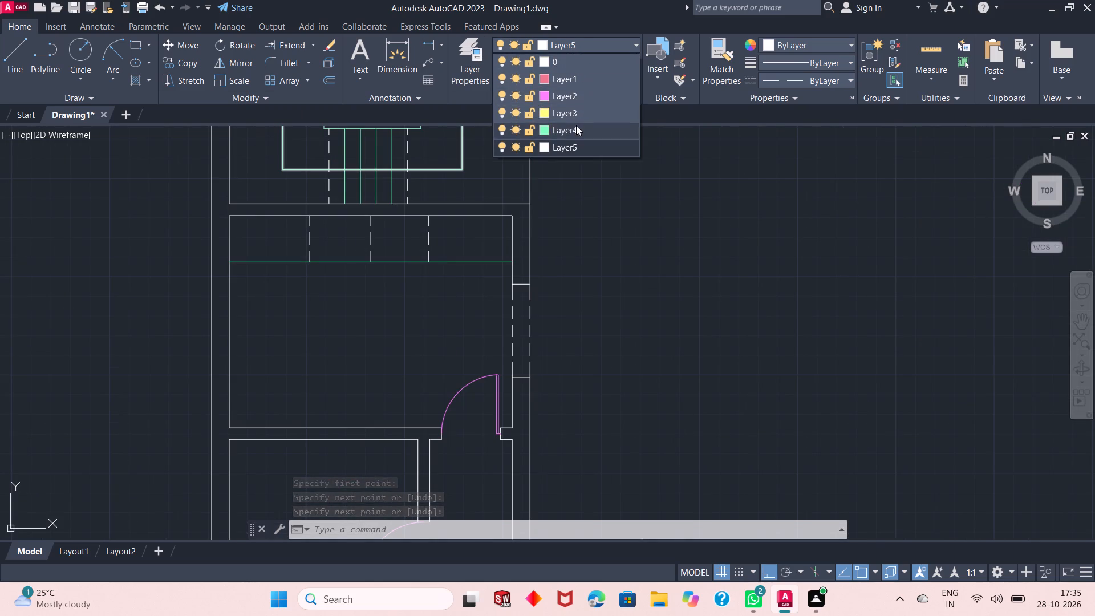
pyautogui.click(576, 127)
pyautogui.click(140, 47)
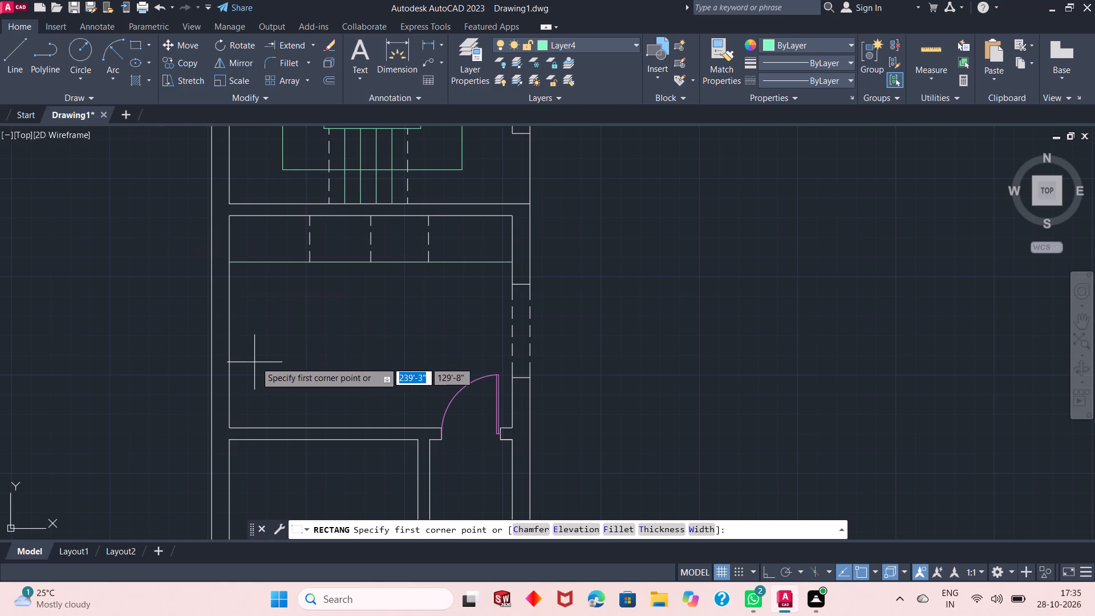
pyautogui.click(282, 358)
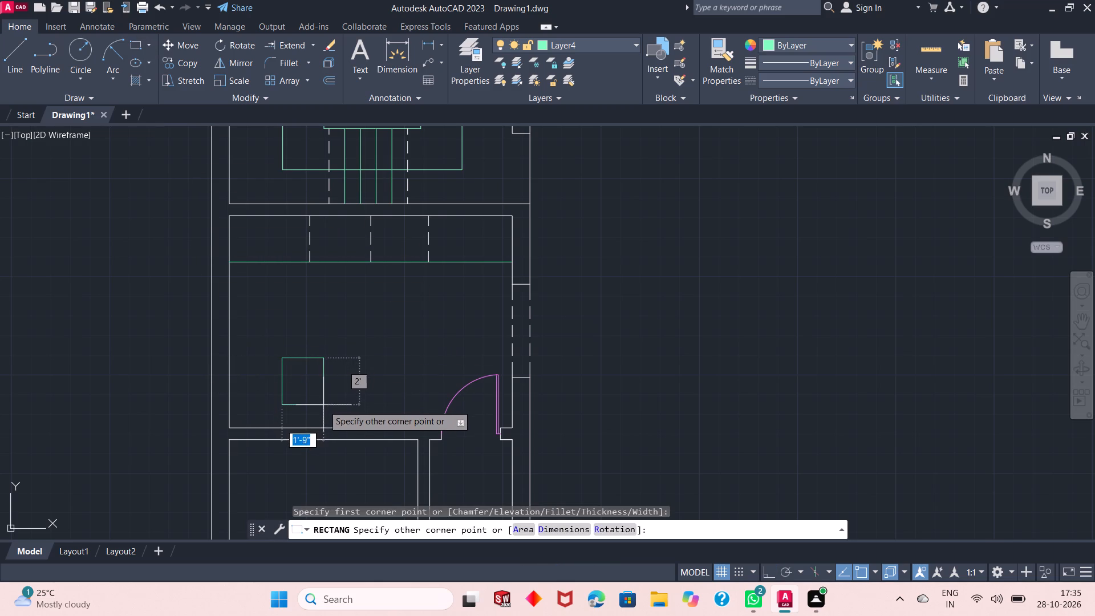
pyautogui.click(323, 405)
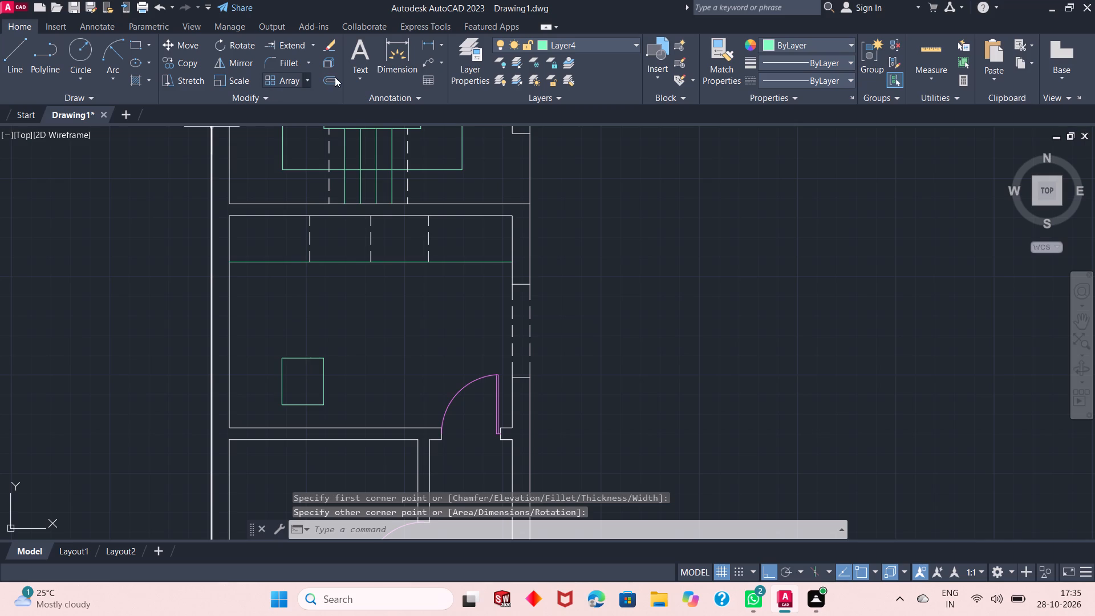
# Offset the new rectangle 1" inward.
pyautogui.click(335, 77)
pyautogui.rightClick(54, 209)
pyautogui.click(71, 218)
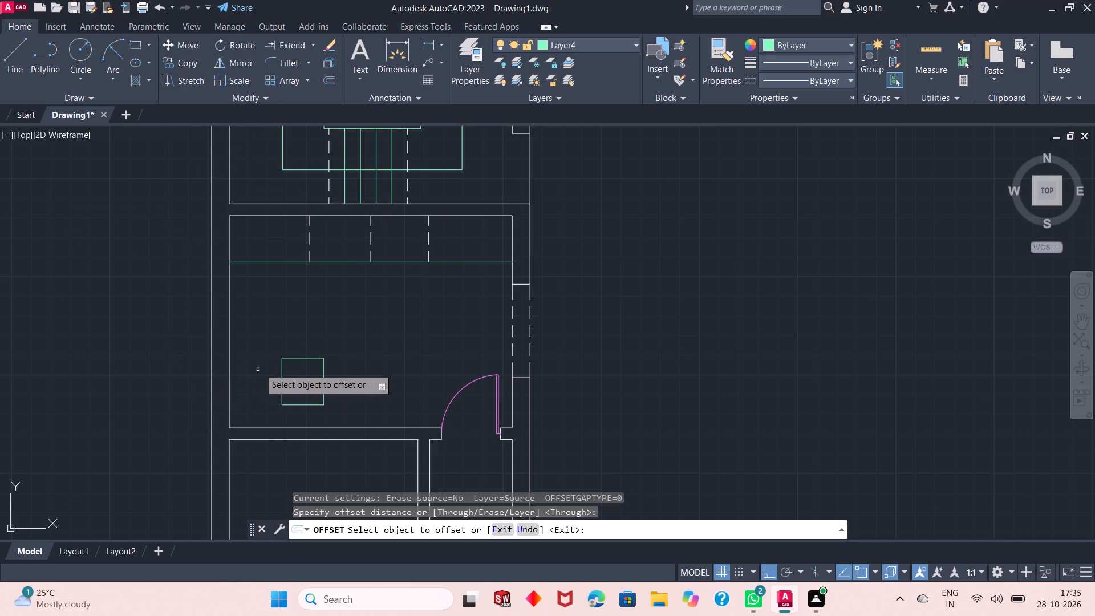
pyautogui.click(283, 360)
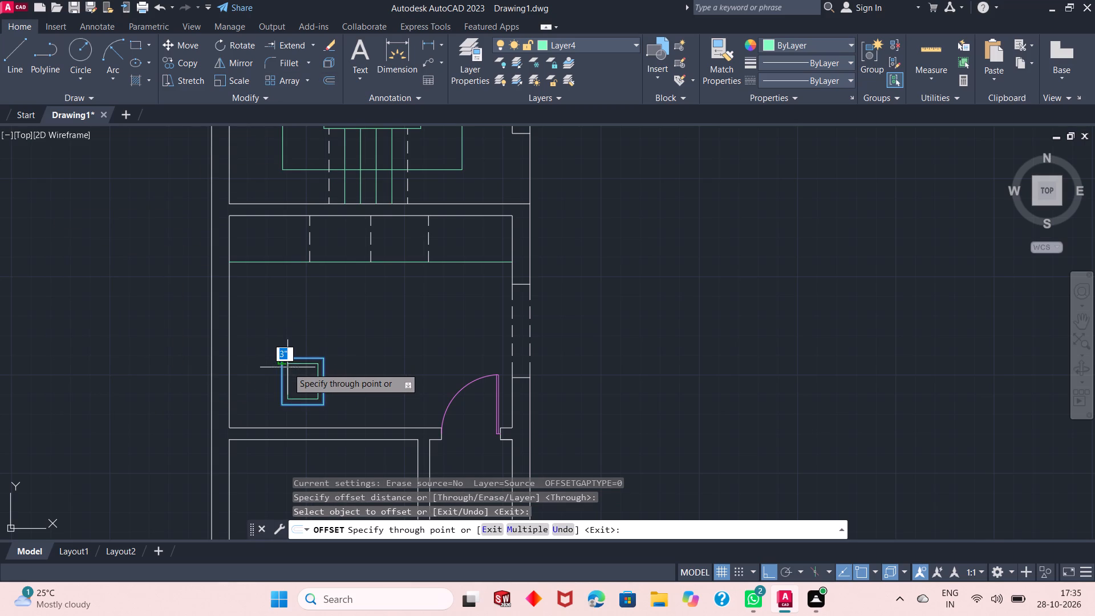
pyautogui.write('1"')
pyautogui.press('Return')
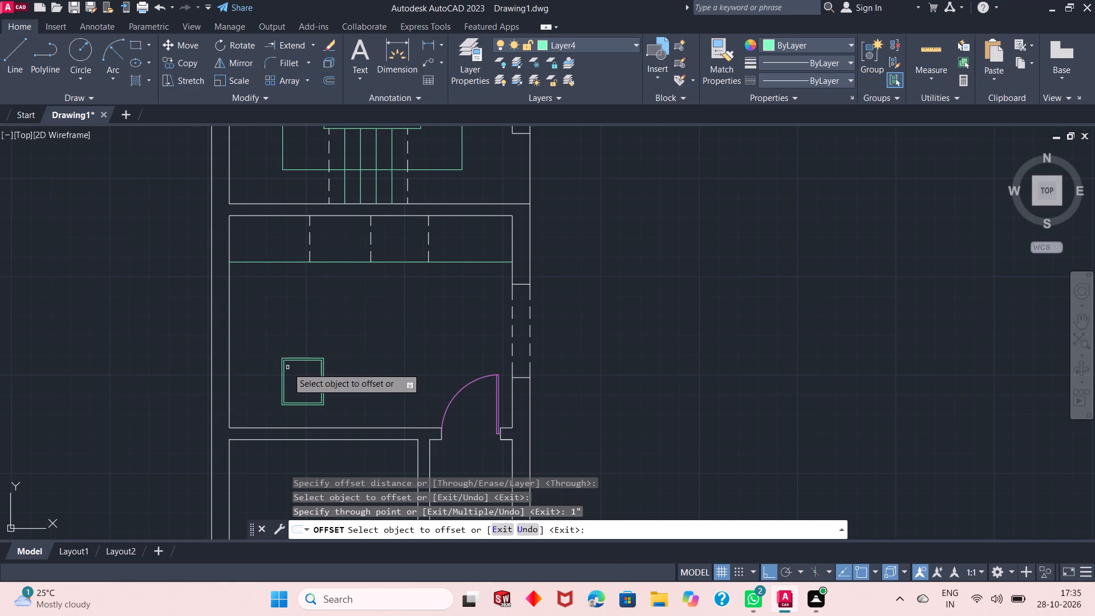
pyautogui.rightClick(351, 341)
pyautogui.click(363, 344)
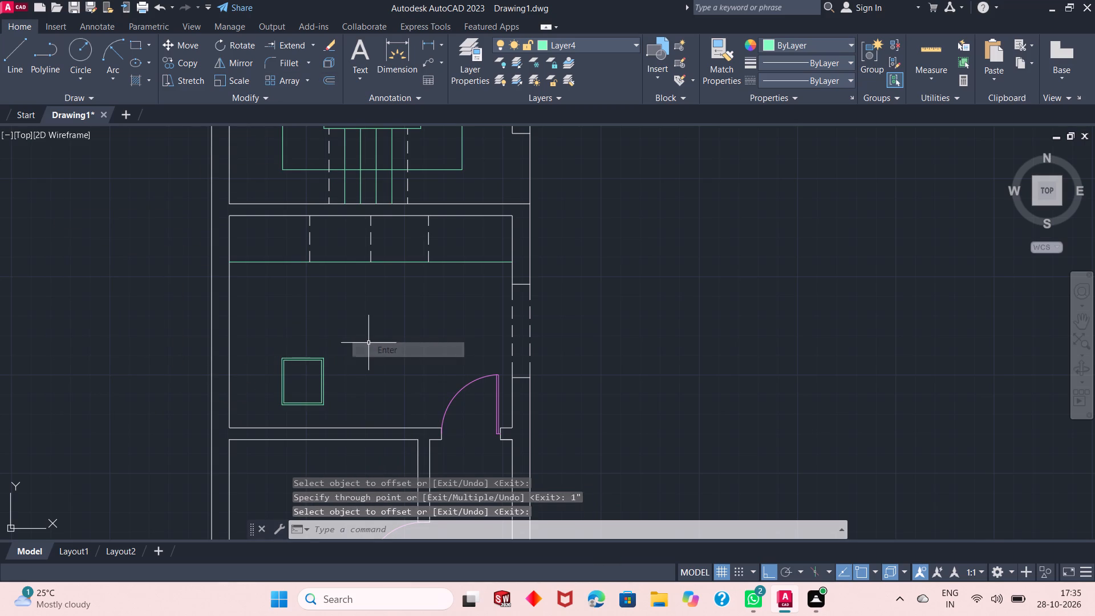
# With Ortho off, rotate both nested rectangles counterclockwise to a slant about a point on their east side.
pyautogui.click(355, 342)
pyautogui.click(290, 403)
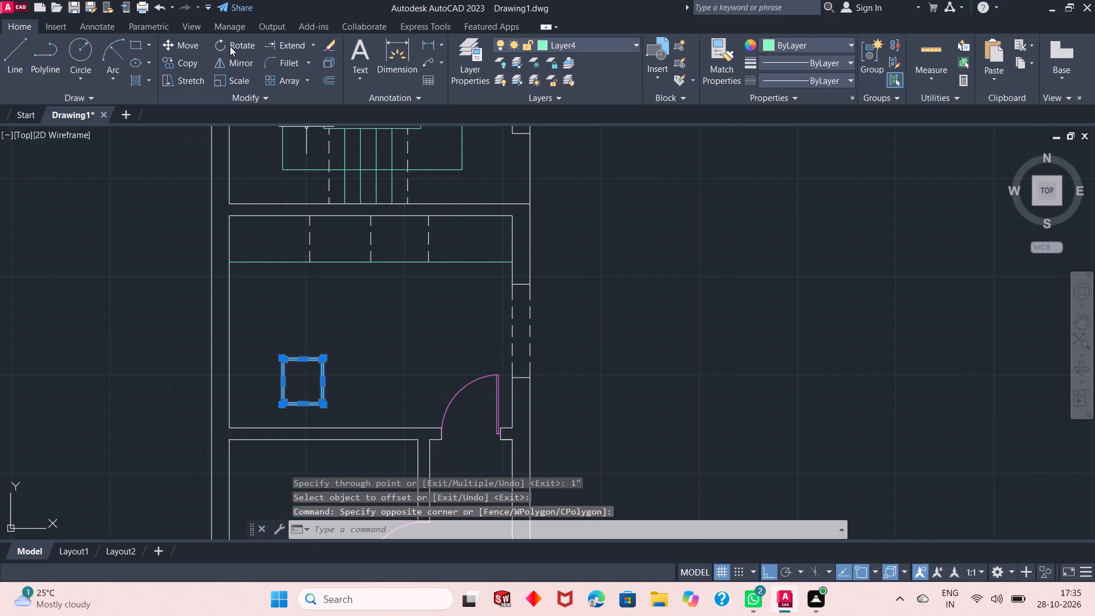
pyautogui.click(230, 46)
pyautogui.click(316, 383)
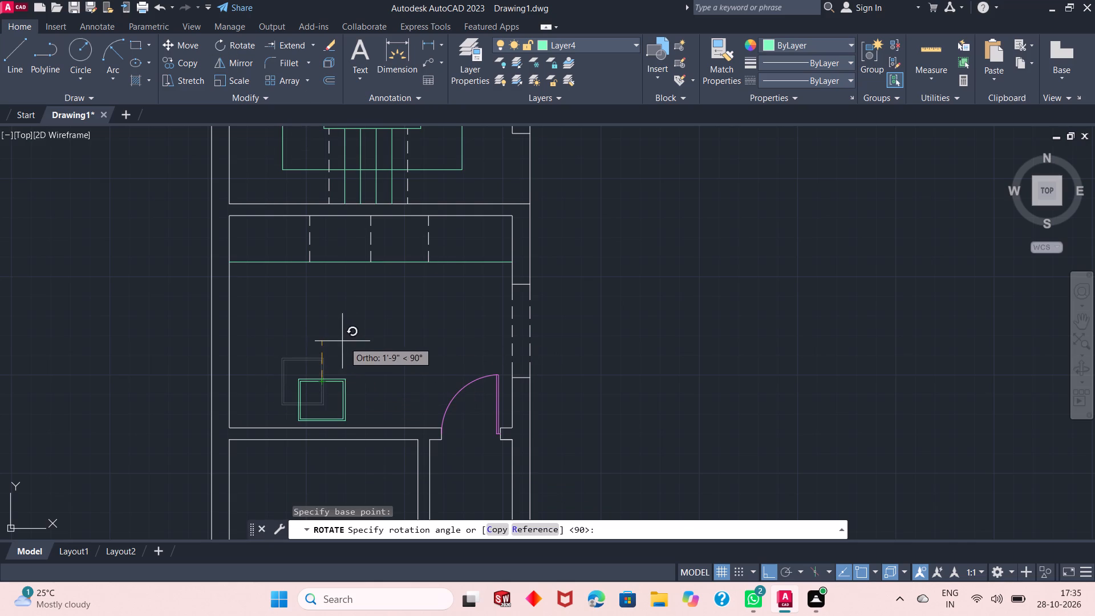
pyautogui.click(769, 568)
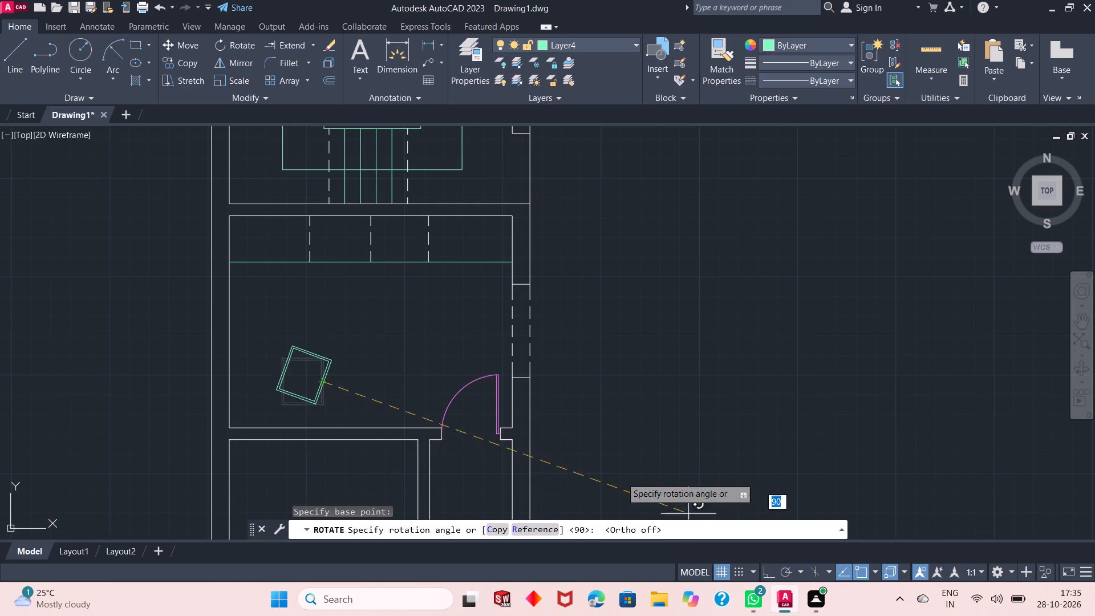
pyautogui.click(382, 352)
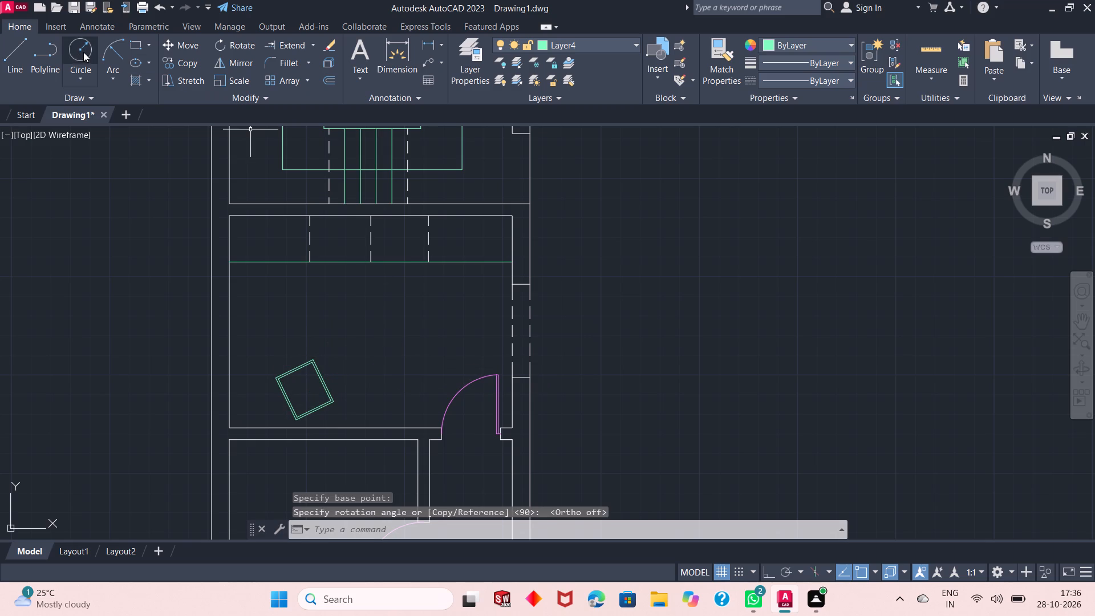
# Draw a circle of about 8" radius east of the slanted rectangles, with a small concentric circle inside it.
pyautogui.click(84, 52)
pyautogui.click(386, 392)
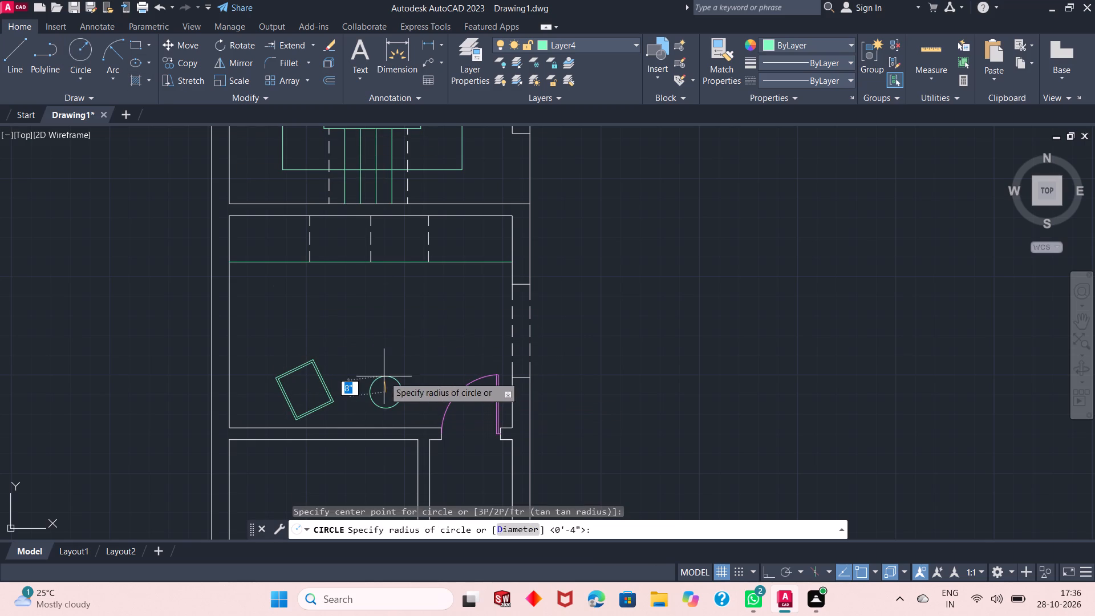
pyautogui.click(384, 376)
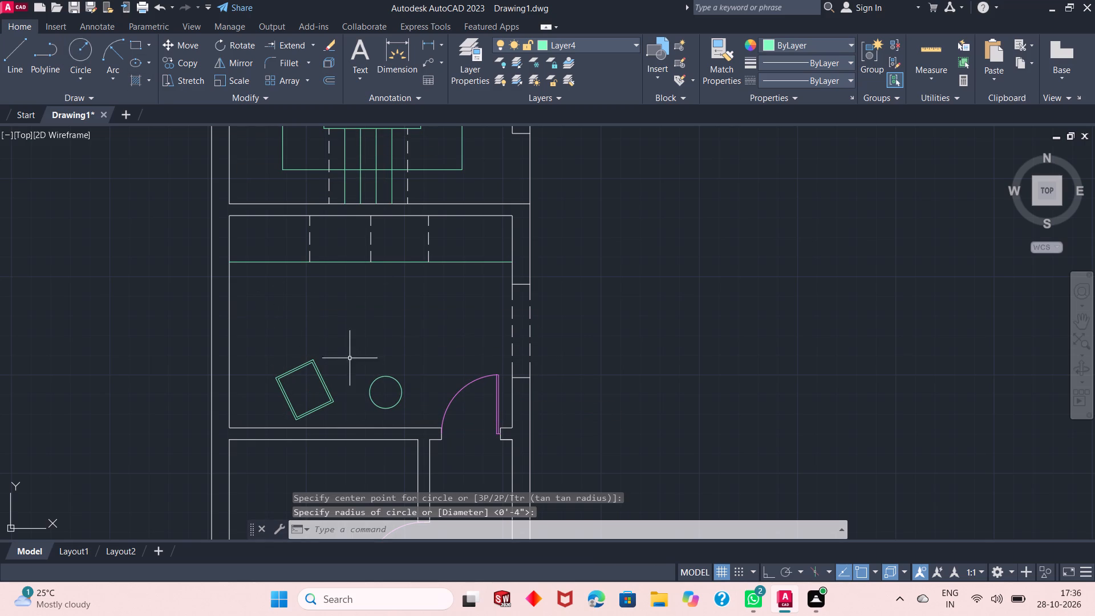
pyautogui.click(82, 53)
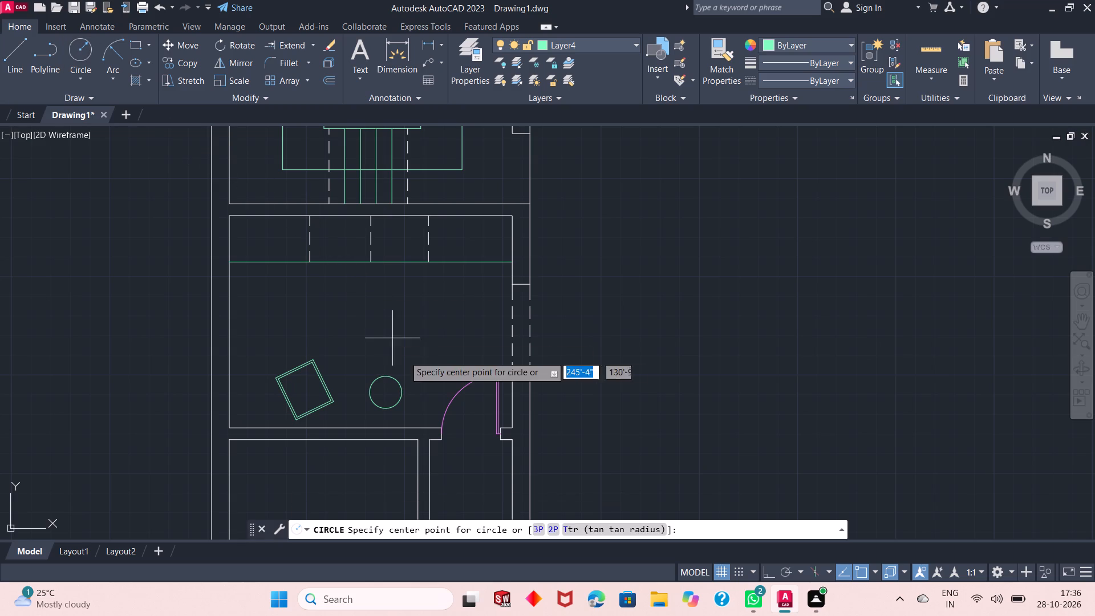
pyautogui.scroll(1, 404, 357)
pyautogui.click(378, 418)
pyautogui.click(378, 415)
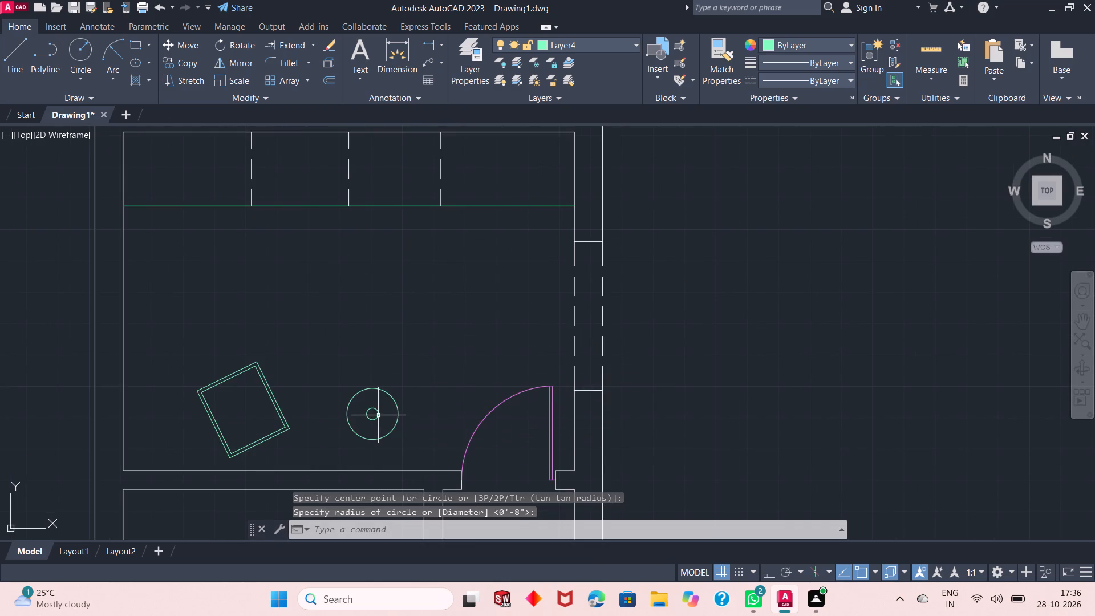
# Copy the toilet from the bathroom between the two north bedrooms into the small room south of the counter room, against its west wall.
pyautogui.scroll(-3, 372, 363)
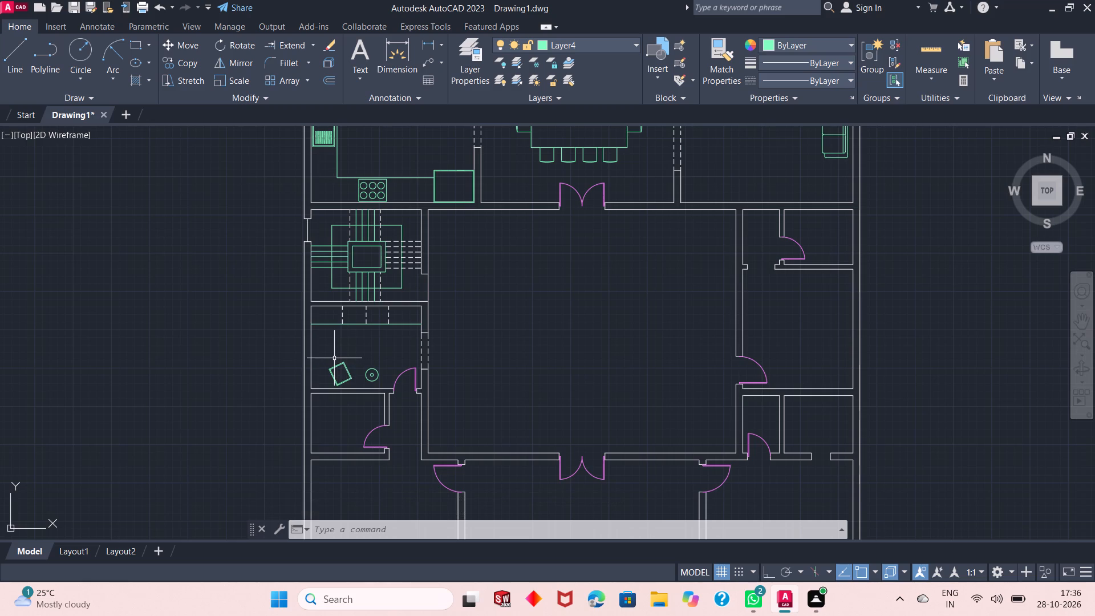
pyautogui.scroll(-1, 366, 369)
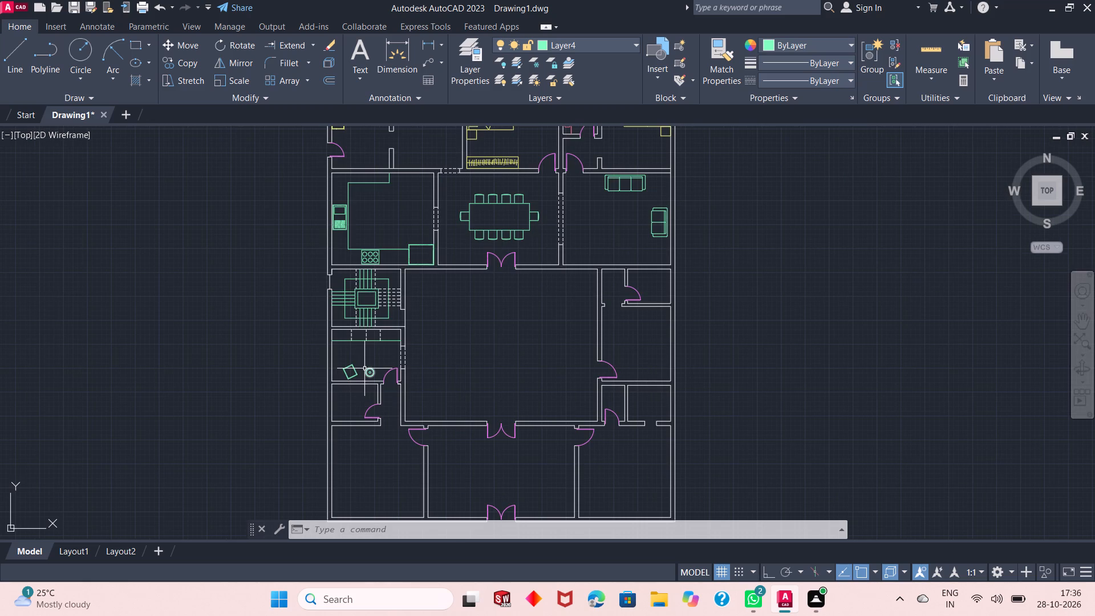
pyautogui.scroll(3, 348, 426)
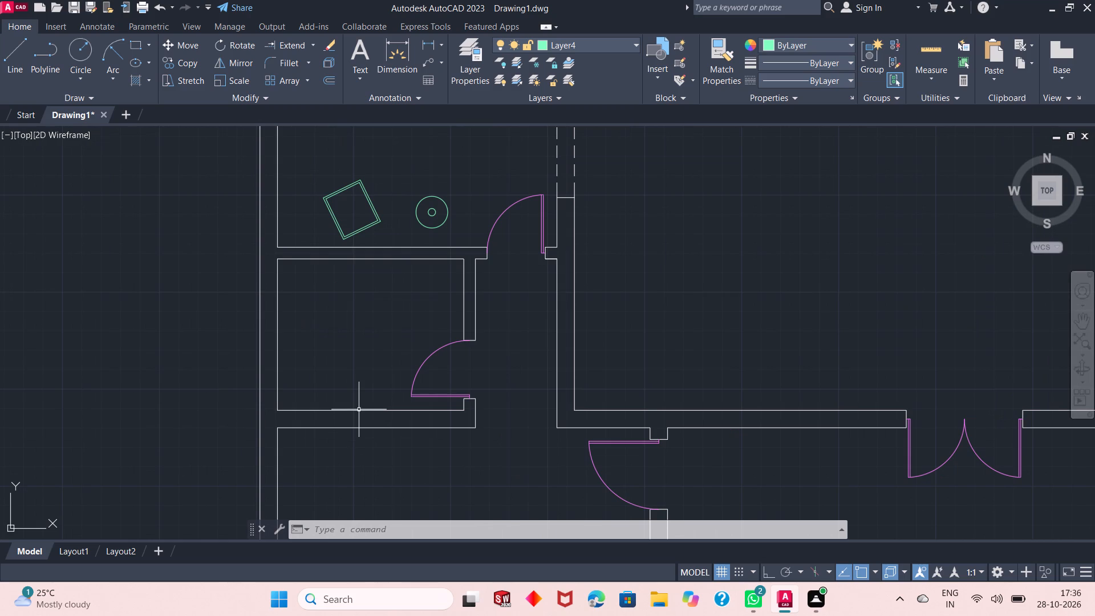
pyautogui.scroll(-4, 360, 408)
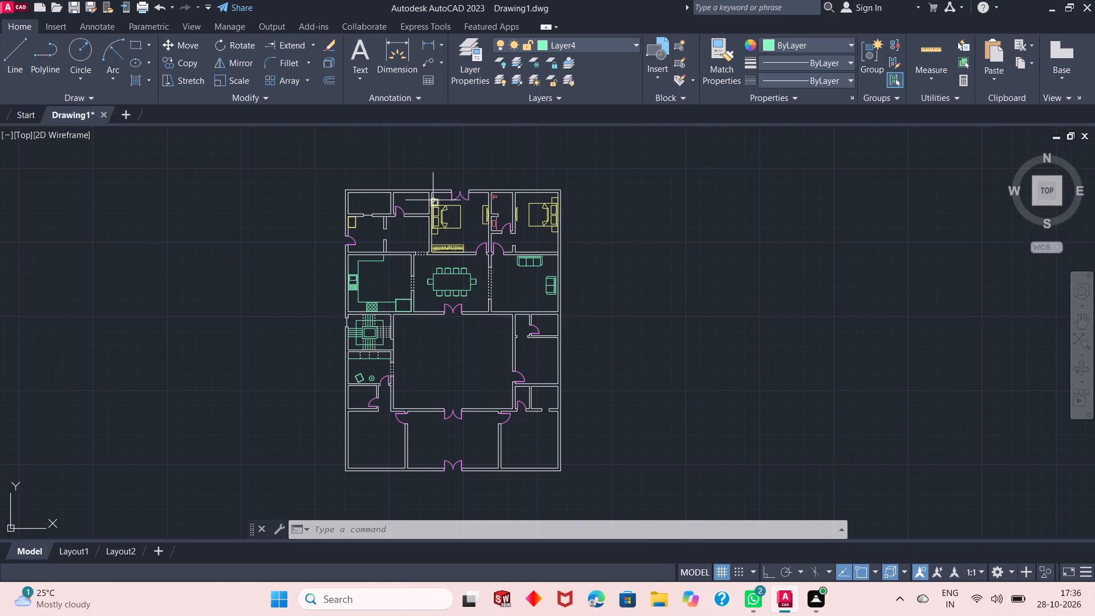
pyautogui.scroll(5, 492, 196)
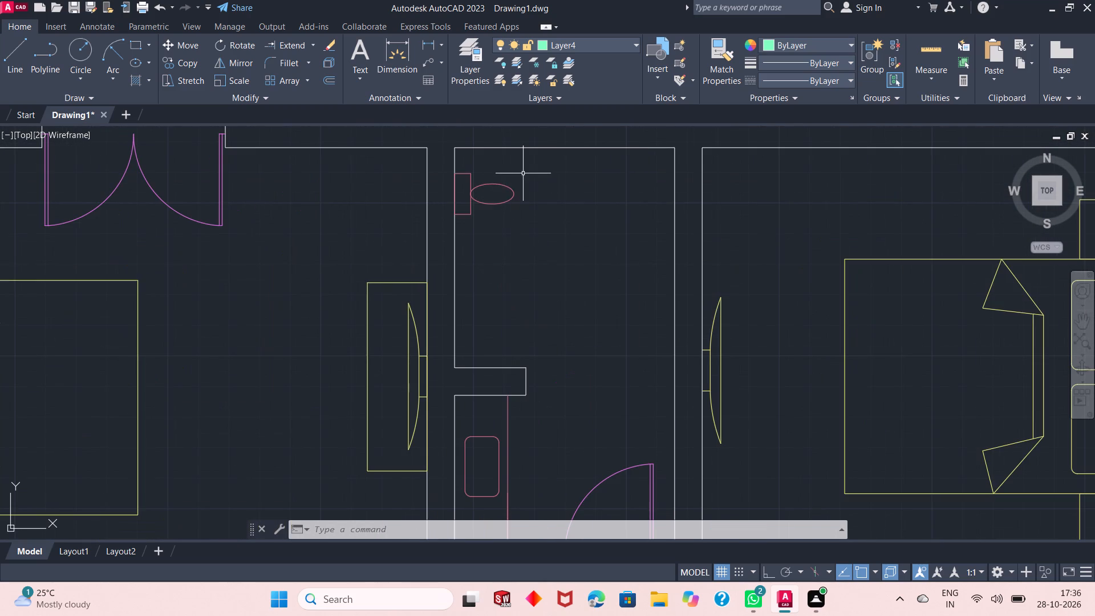
pyautogui.click(526, 169)
pyautogui.click(461, 230)
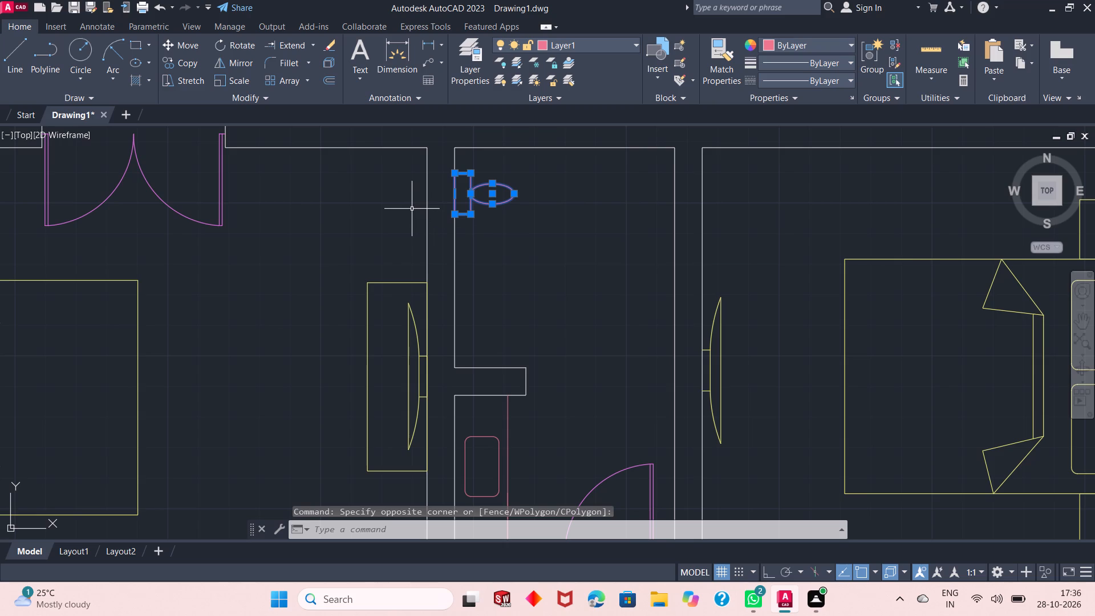
pyautogui.scroll(-2, 395, 210)
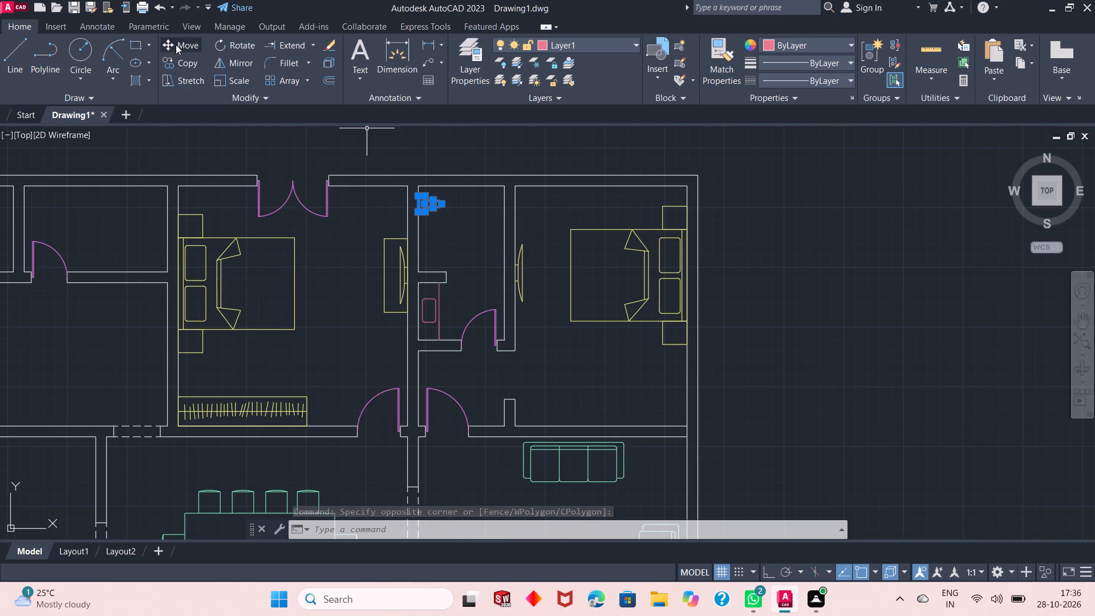
pyautogui.click(175, 55)
pyautogui.click(423, 203)
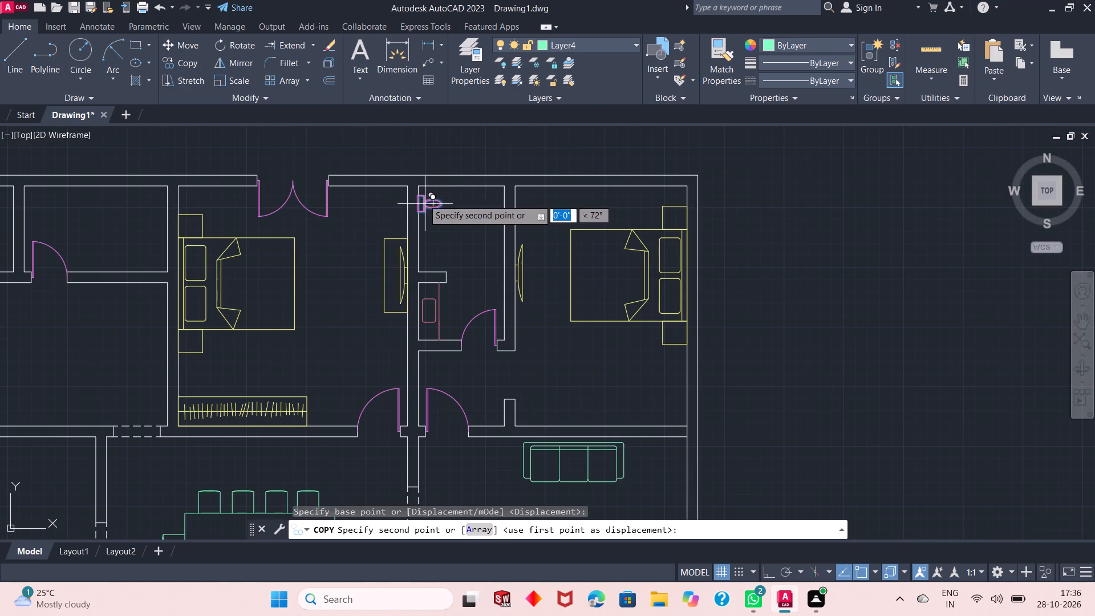
pyautogui.scroll(-2, 434, 148)
pyautogui.scroll(4, 213, 499)
pyautogui.scroll(-2, 281, 346)
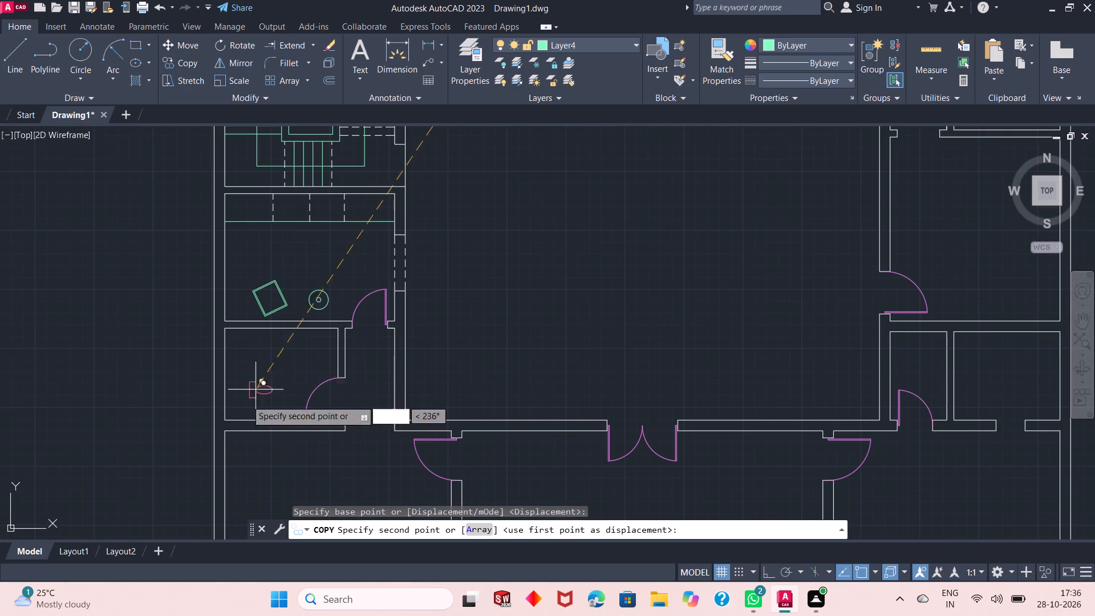
pyautogui.scroll(4, 238, 410)
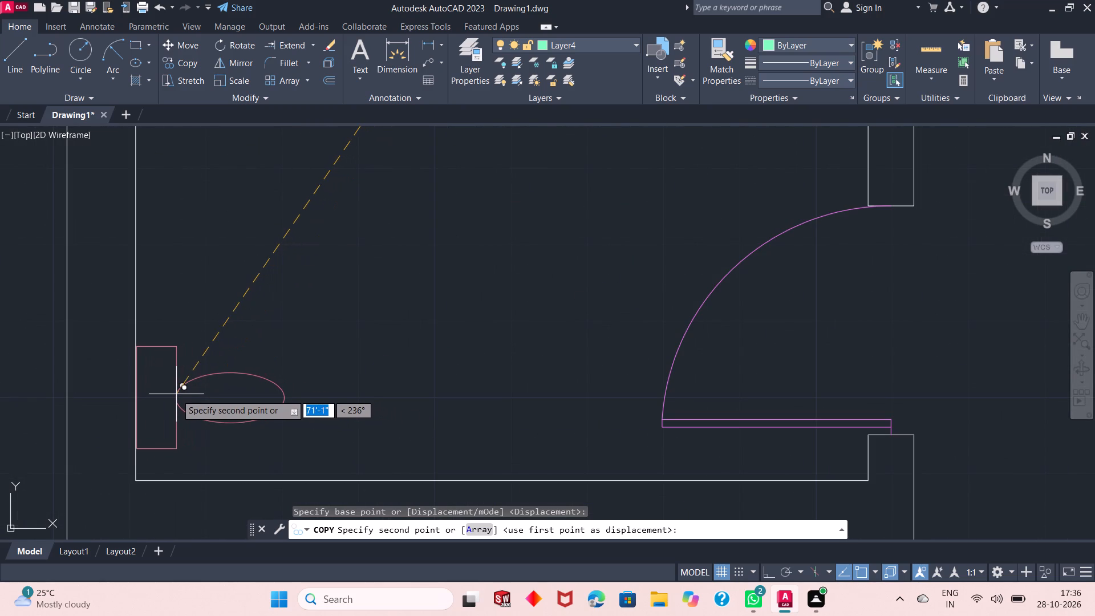
pyautogui.click(176, 394)
pyautogui.rightClick(256, 358)
pyautogui.click(287, 367)
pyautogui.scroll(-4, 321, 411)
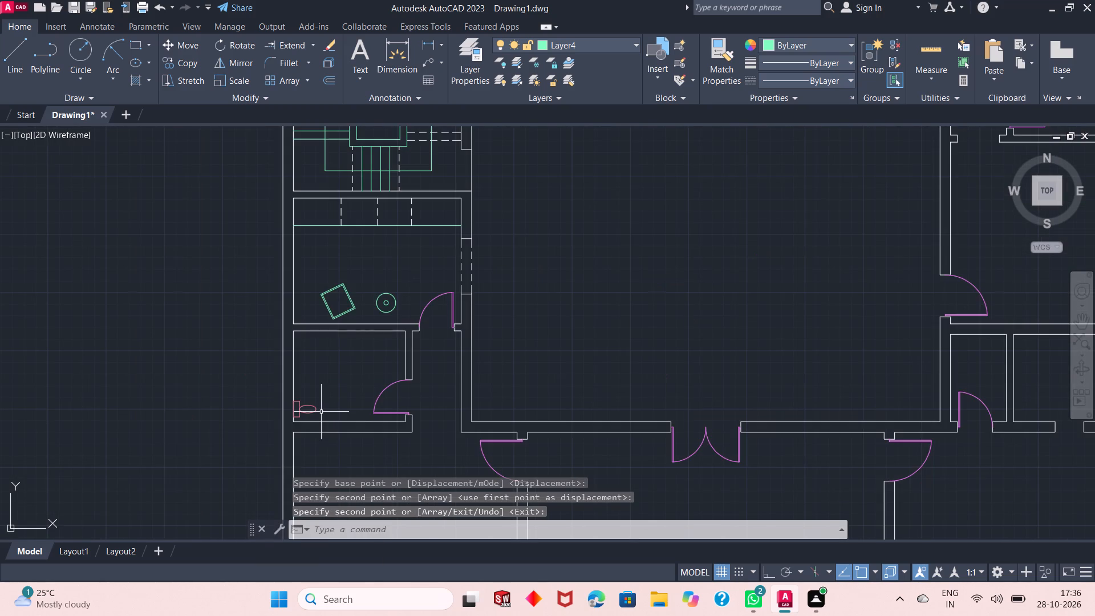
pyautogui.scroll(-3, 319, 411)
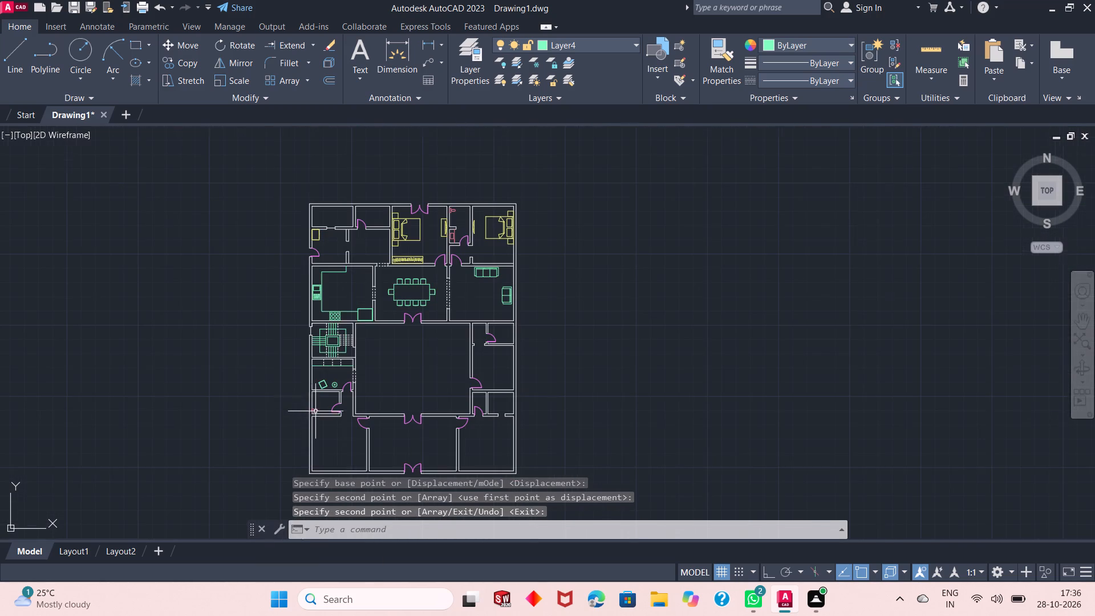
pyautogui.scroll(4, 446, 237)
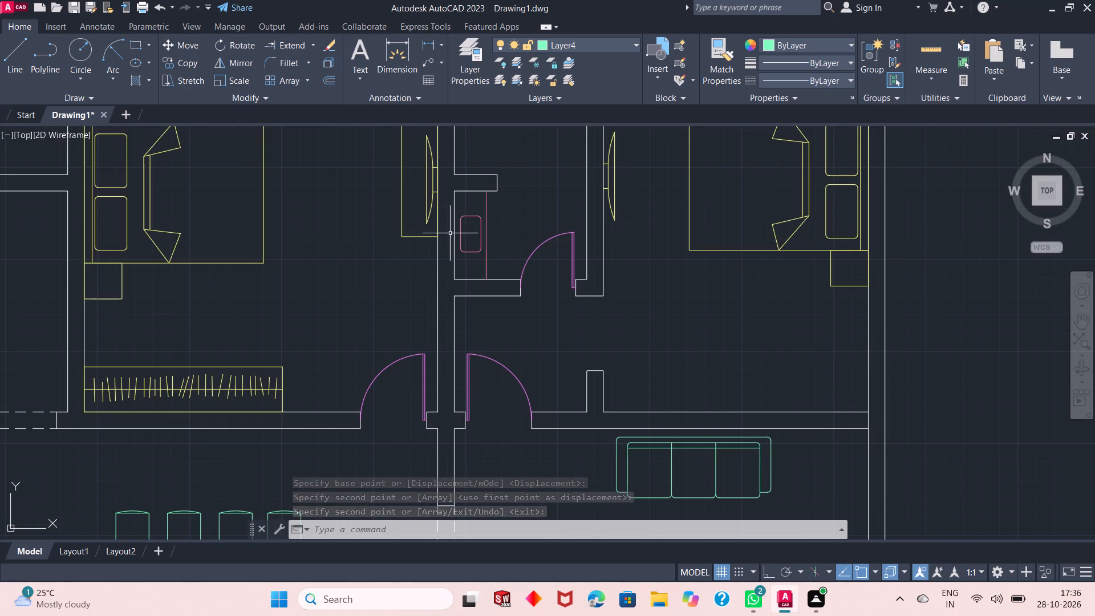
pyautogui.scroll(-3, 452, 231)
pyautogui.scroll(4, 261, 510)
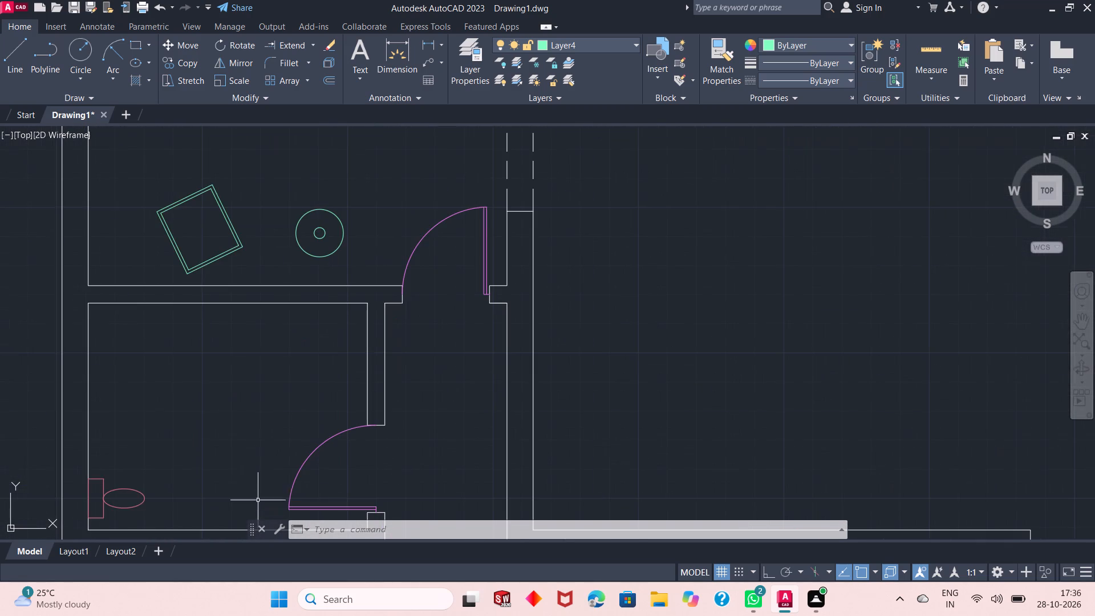
# On Layer1, draw a rectangle in the northeast corner of the small toilet room.
pyautogui.scroll(1, 229, 398)
pyautogui.click(610, 44)
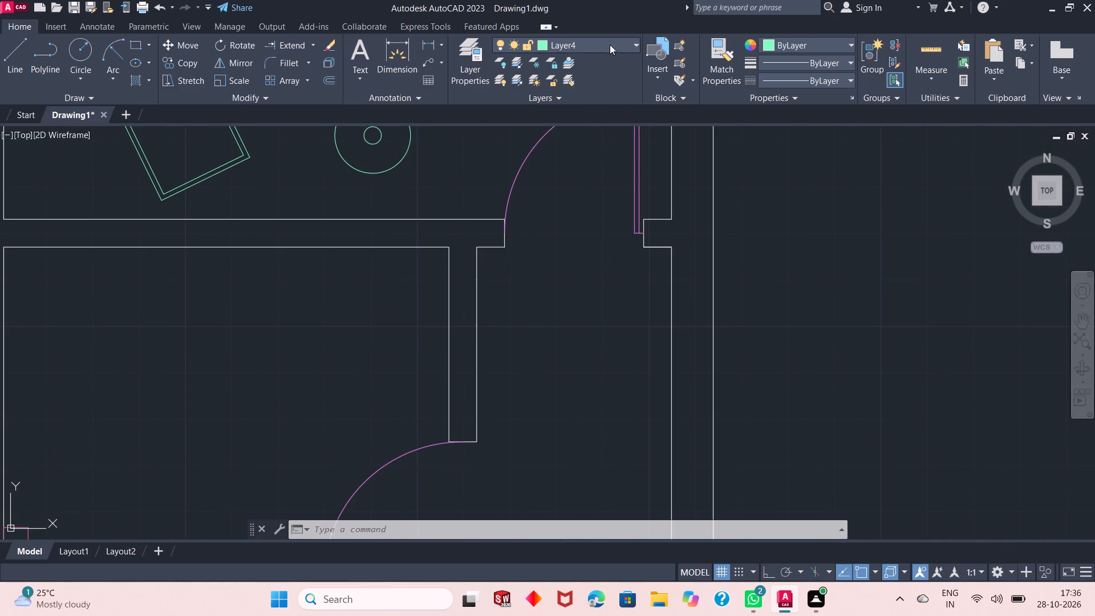
pyautogui.click(590, 75)
pyautogui.click(134, 46)
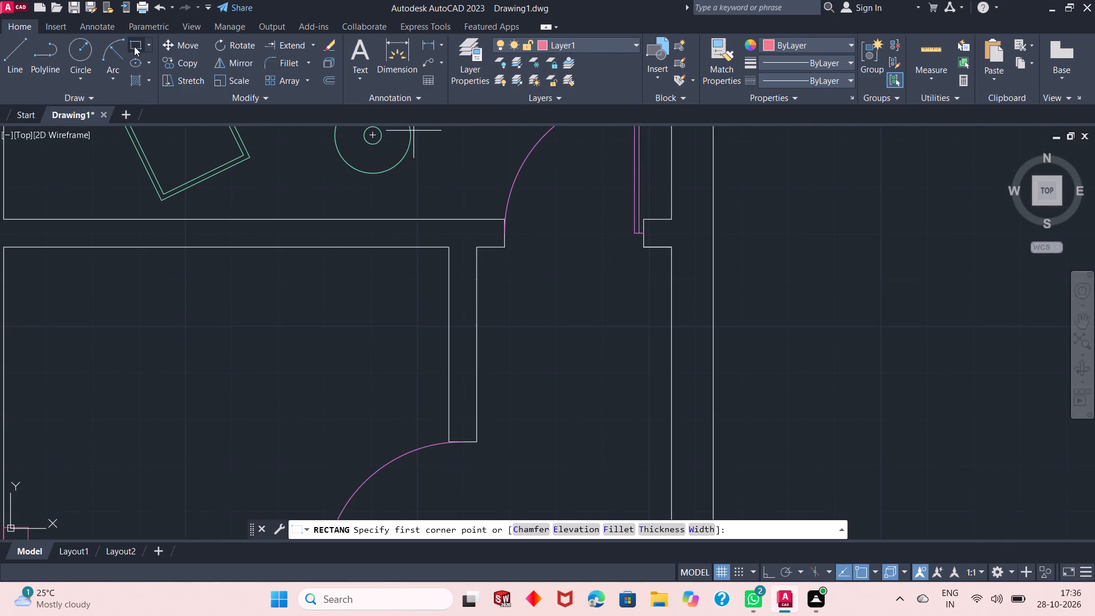
pyautogui.click(448, 245)
pyautogui.click(332, 343)
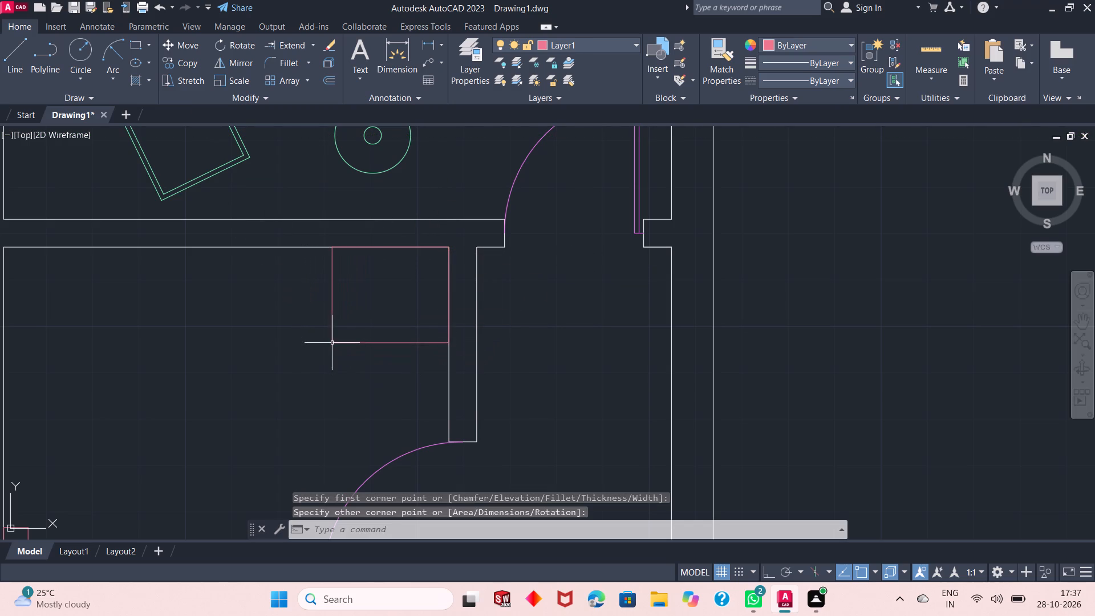
# Copy the bed with its two nightstands from the middle north bedroom into the southwest room, against its west wall.
pyautogui.scroll(-2, 449, 254)
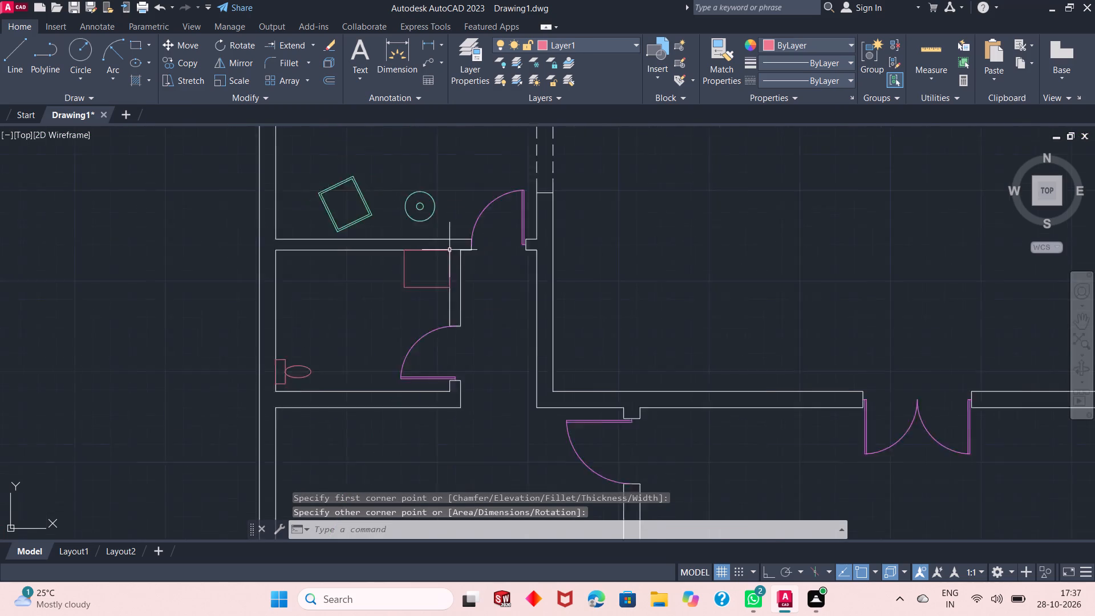
pyautogui.scroll(-1, 449, 250)
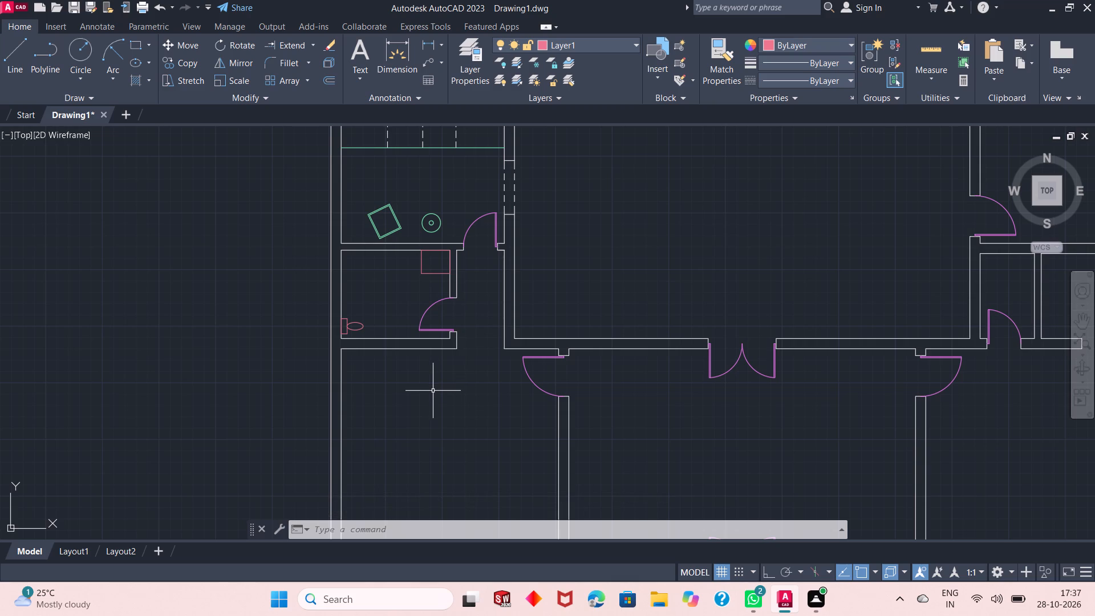
pyautogui.scroll(-2, 433, 391)
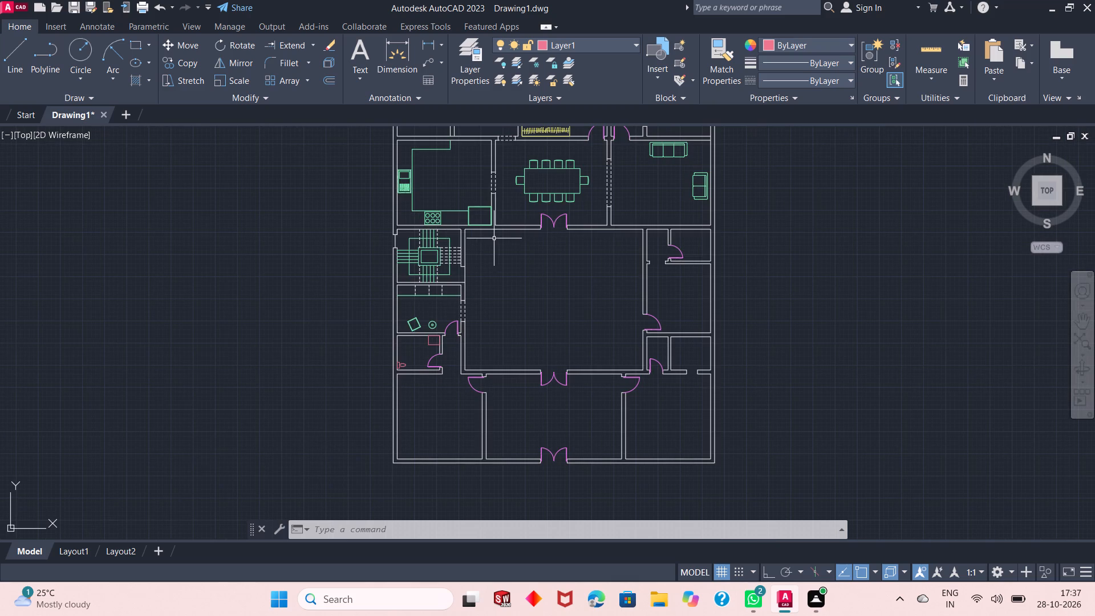
pyautogui.scroll(-1, 493, 265)
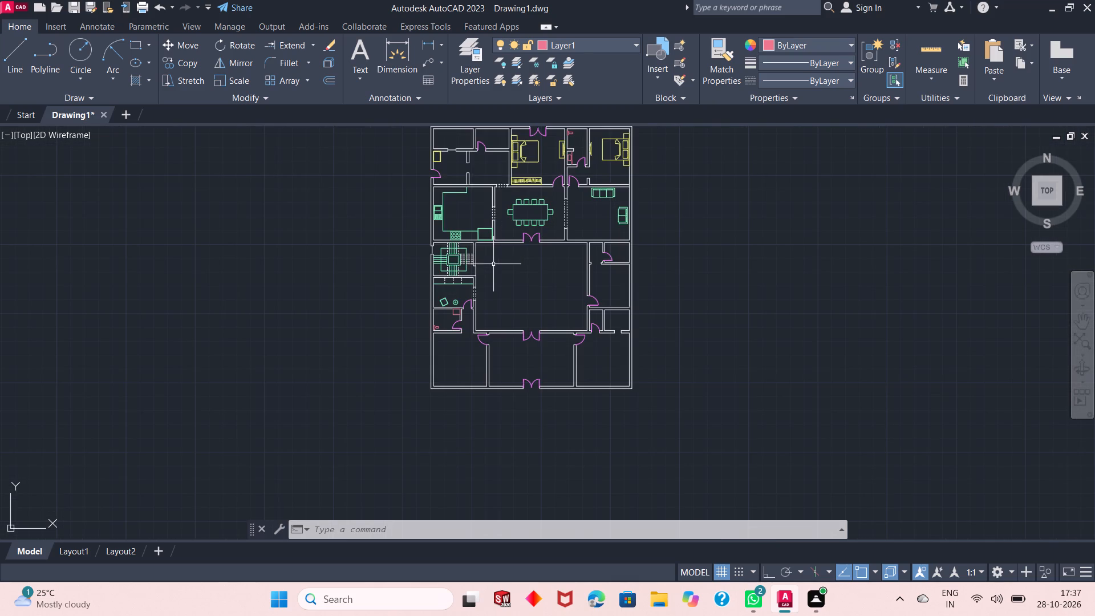
pyautogui.scroll(3, 545, 140)
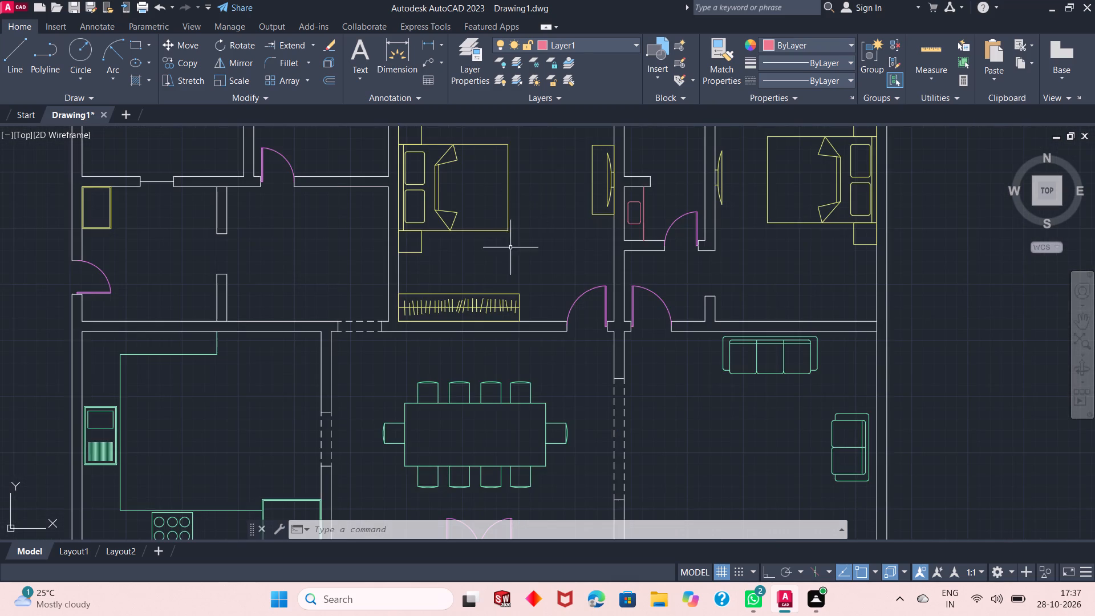
pyautogui.scroll(-1, 500, 303)
pyautogui.scroll(1, 727, 197)
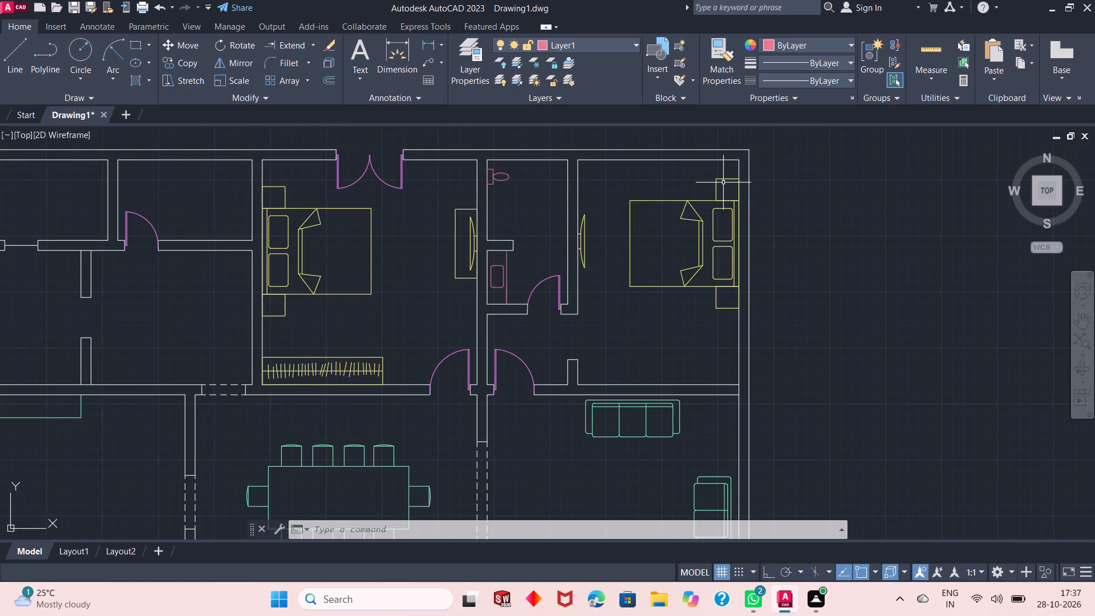
pyautogui.click(384, 198)
pyautogui.click(267, 326)
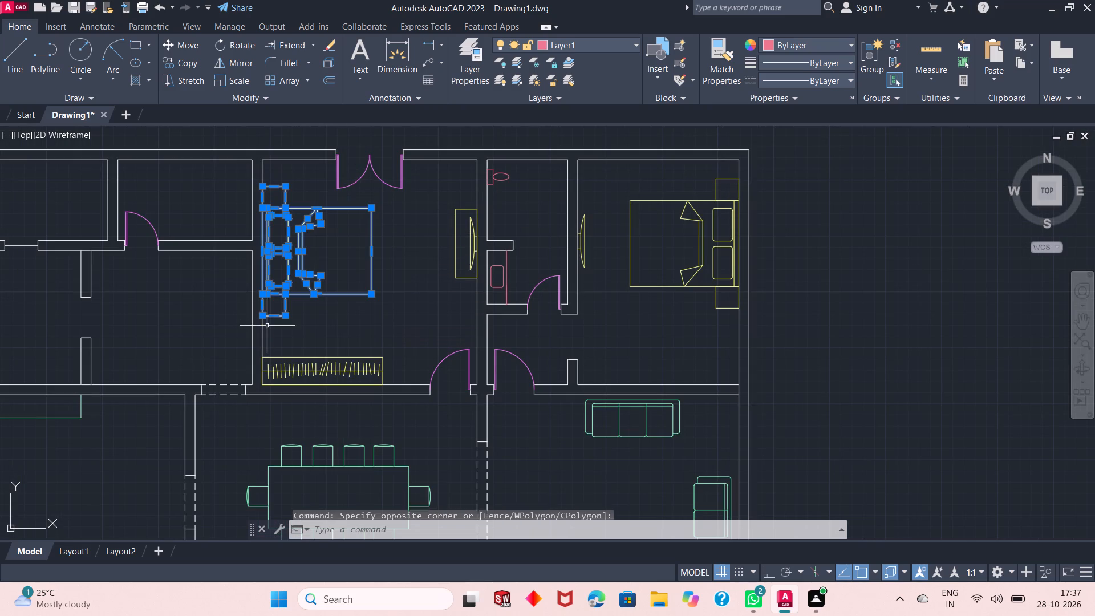
pyautogui.click(171, 64)
pyautogui.scroll(1, 347, 242)
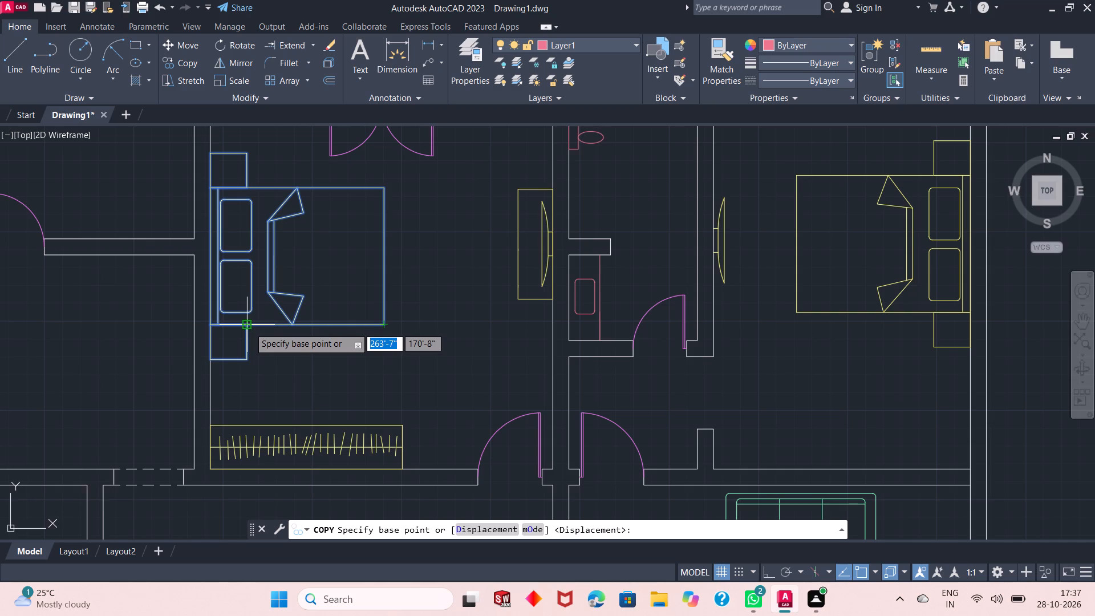
pyautogui.click(208, 156)
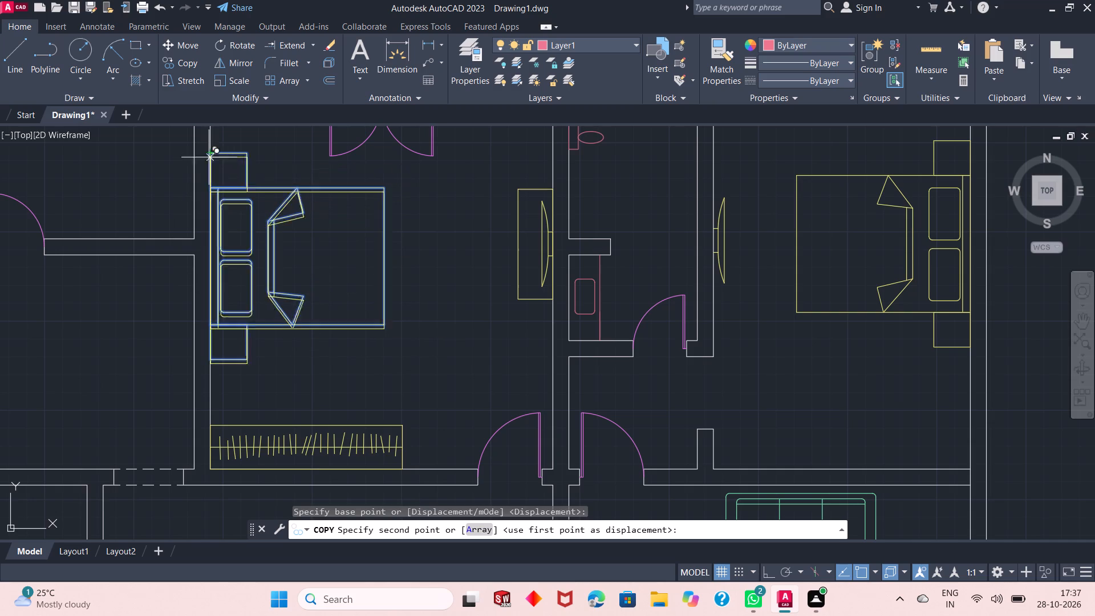
pyautogui.scroll(-5, 420, 187)
pyautogui.scroll(2, 352, 300)
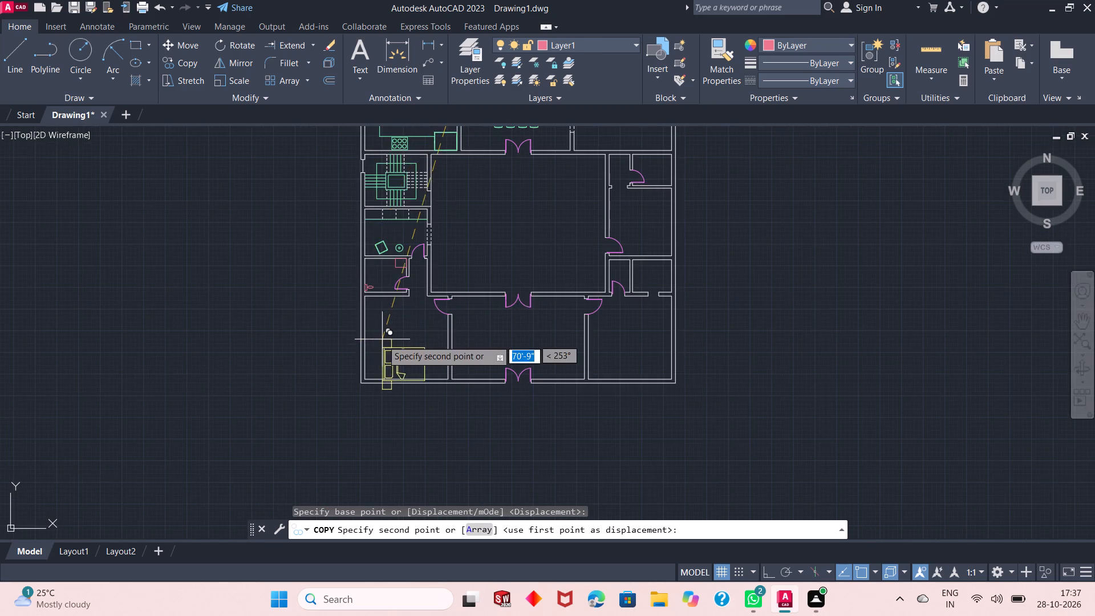
pyautogui.scroll(3, 382, 340)
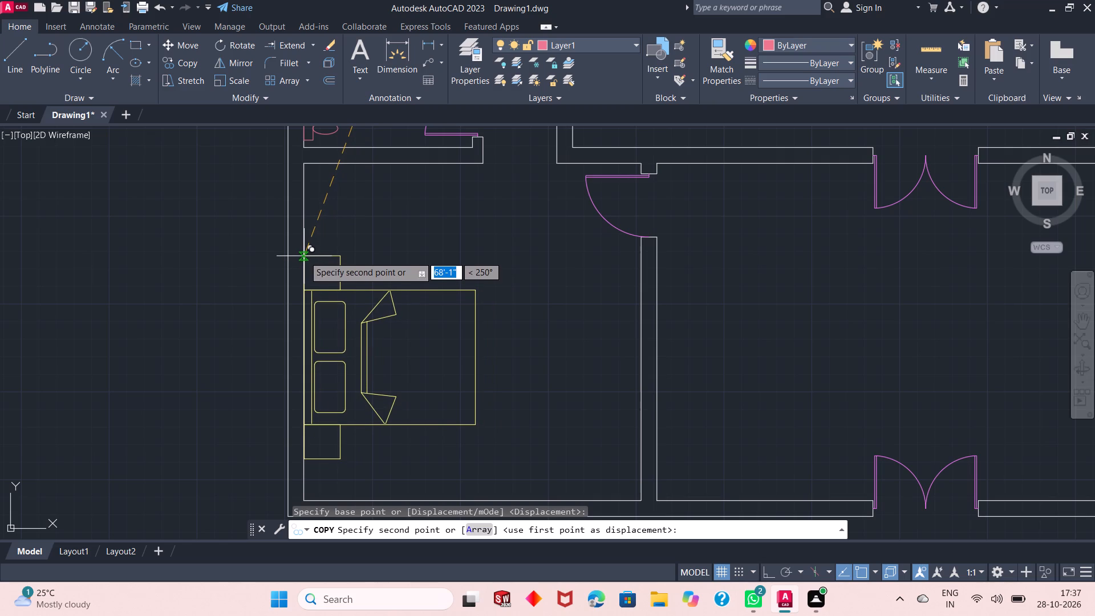
pyautogui.click(304, 251)
pyautogui.rightClick(352, 257)
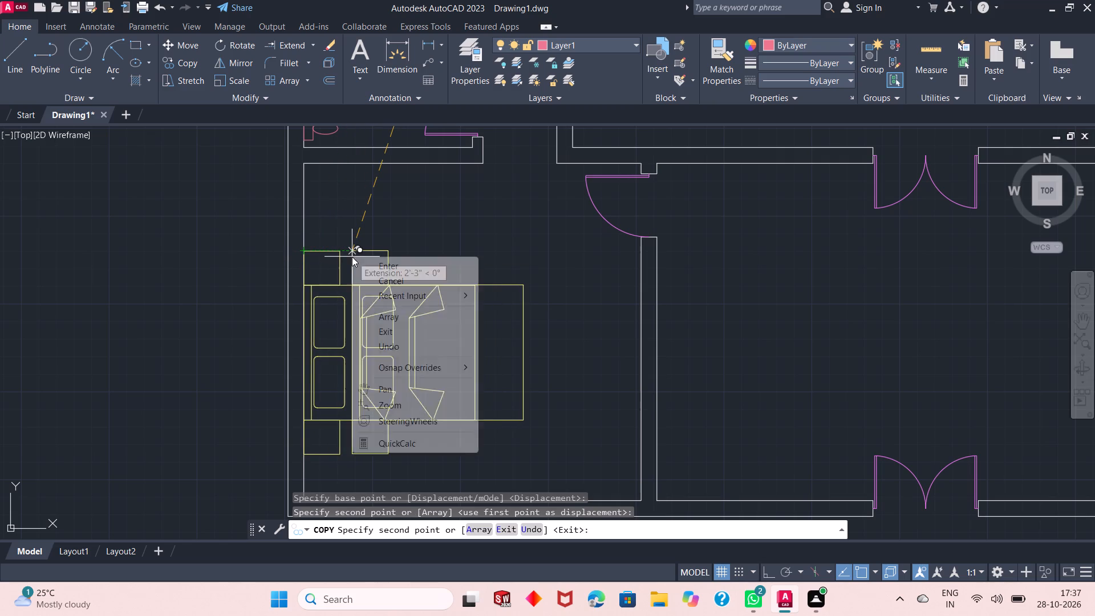
pyautogui.click(378, 265)
# Copy the wardrobe from the middle north bedroom into the northwest corner of the southwest room.
pyautogui.scroll(-3, 306, 322)
pyautogui.scroll(-1, 503, 346)
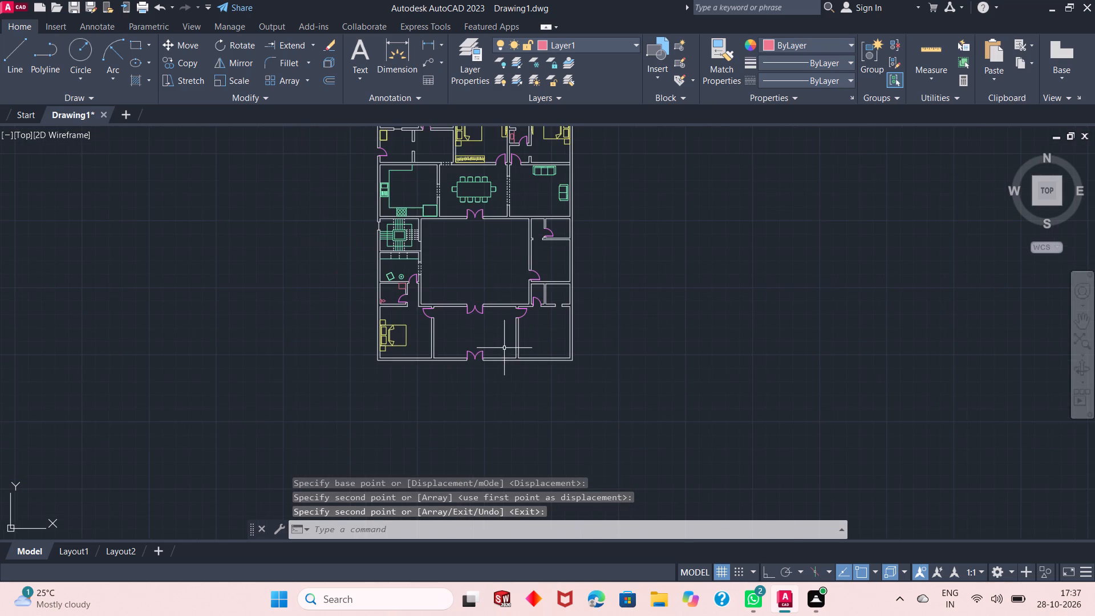
pyautogui.scroll(5, 468, 124)
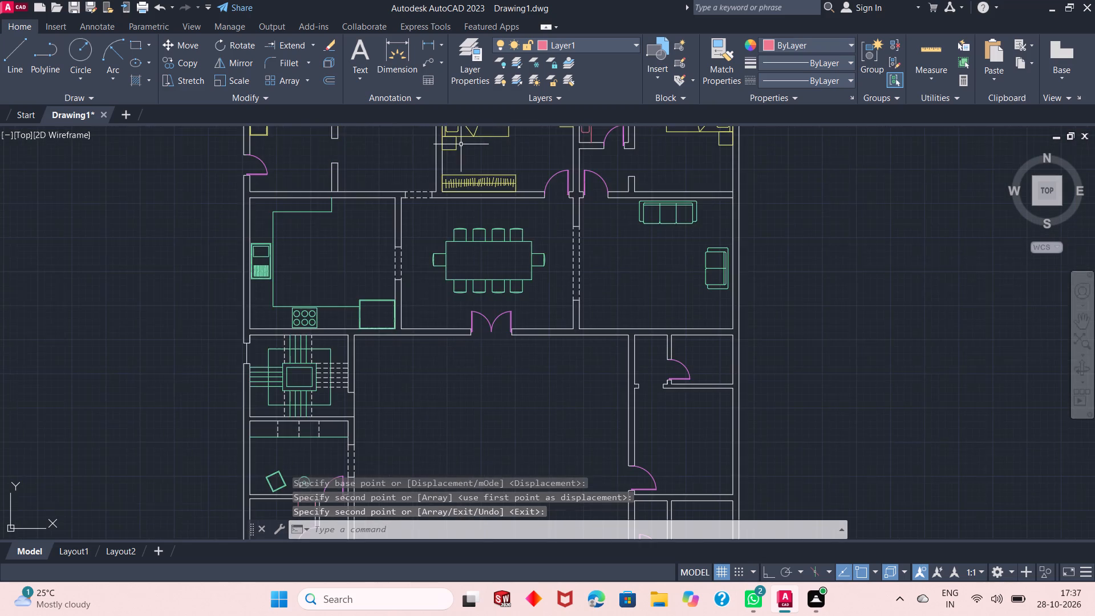
pyautogui.scroll(2, 460, 144)
pyautogui.click(626, 201)
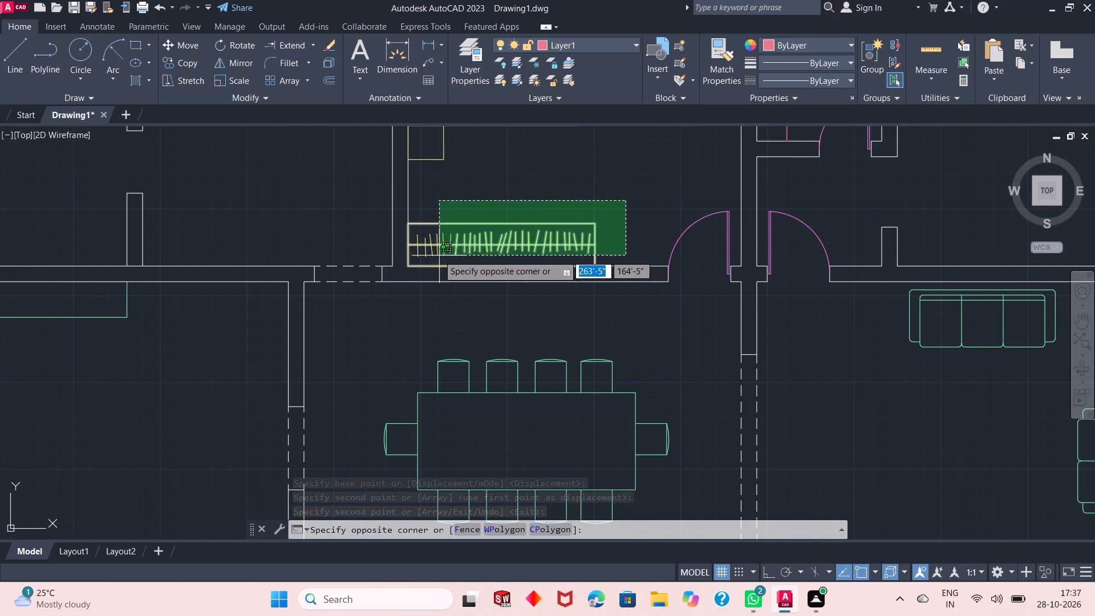
pyautogui.click(413, 256)
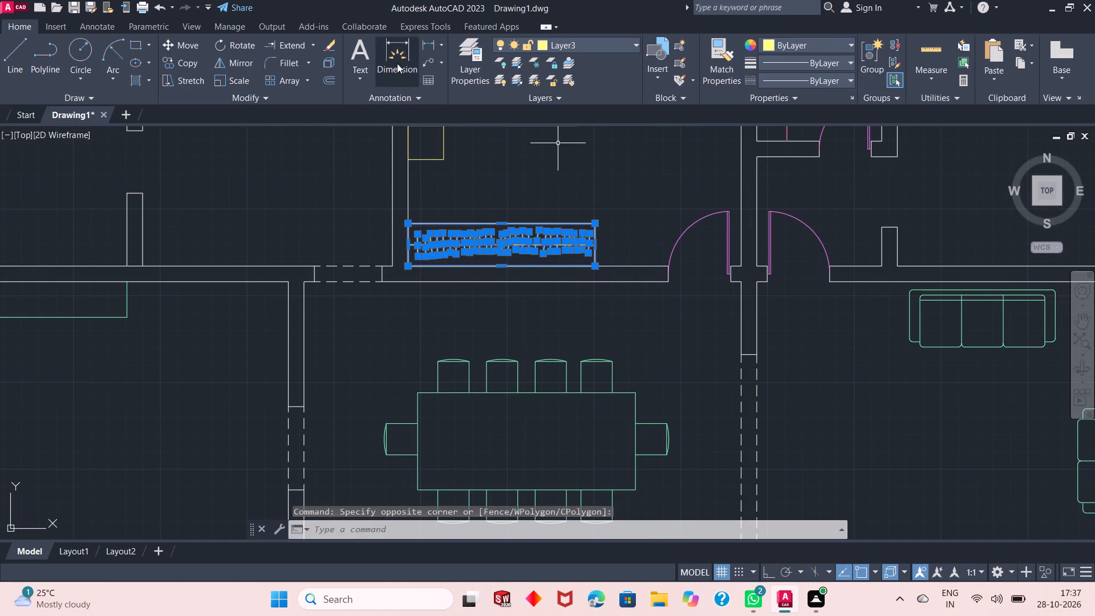
pyautogui.click(177, 60)
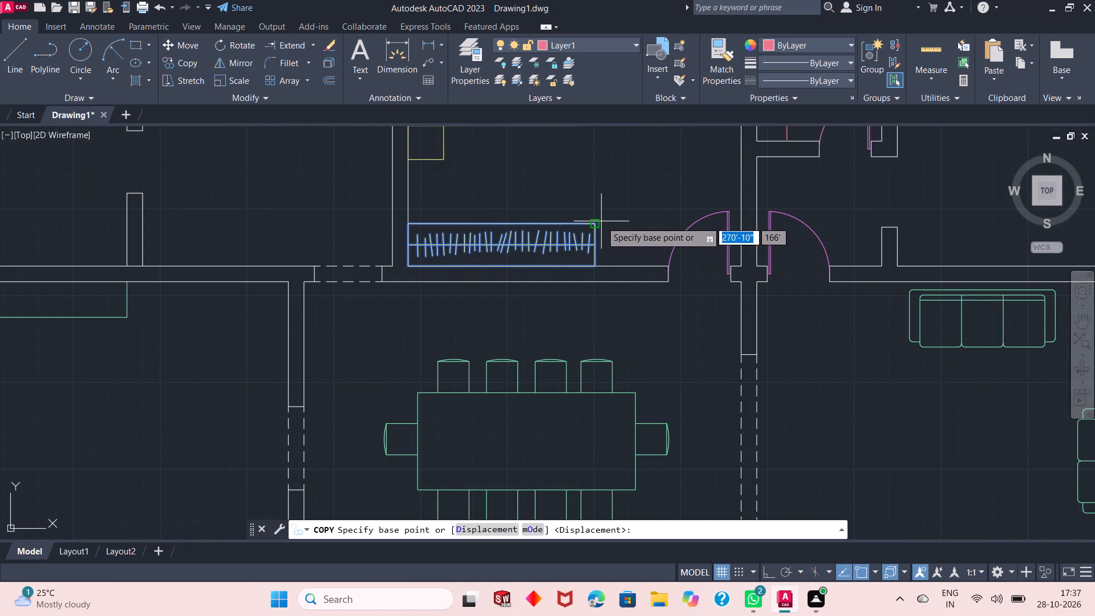
pyautogui.click(411, 226)
pyautogui.scroll(-2, 576, 187)
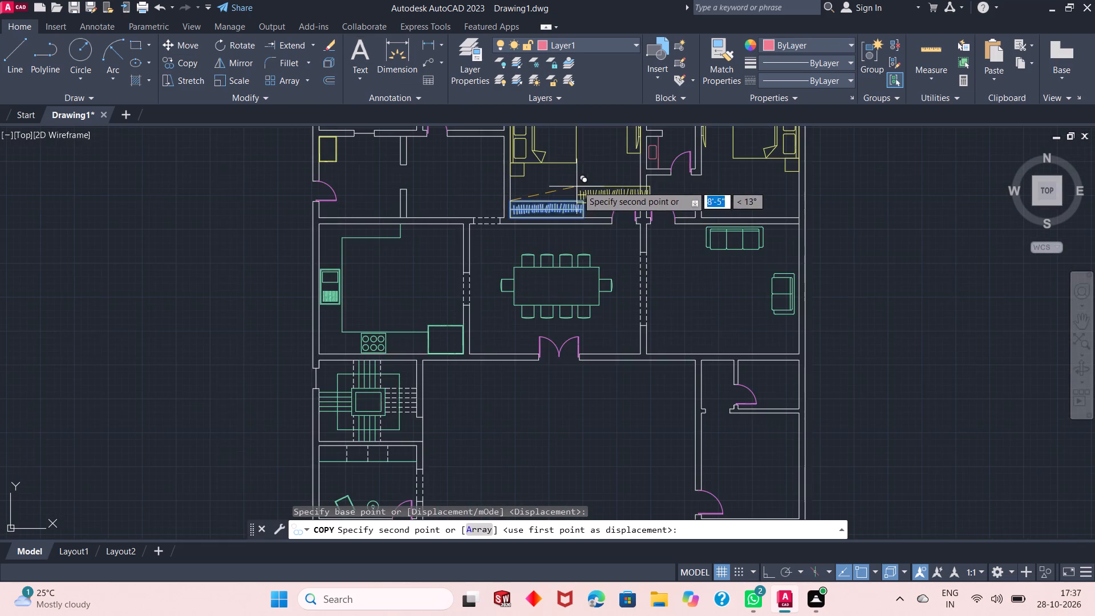
pyautogui.scroll(-1, 449, 315)
pyautogui.scroll(-1, 434, 264)
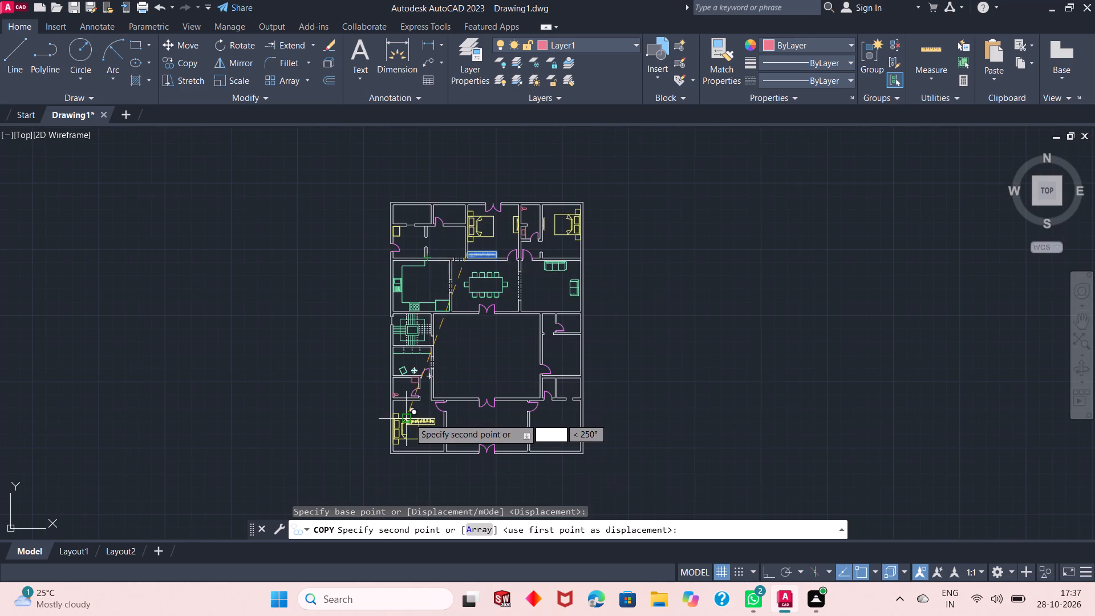
pyautogui.scroll(5, 408, 419)
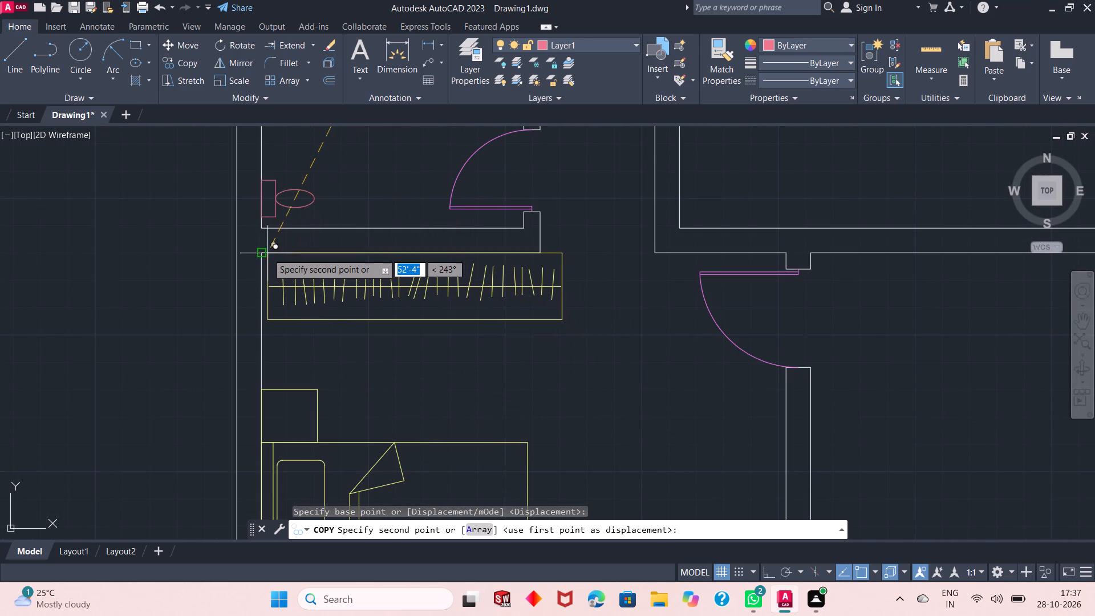
pyautogui.click(261, 252)
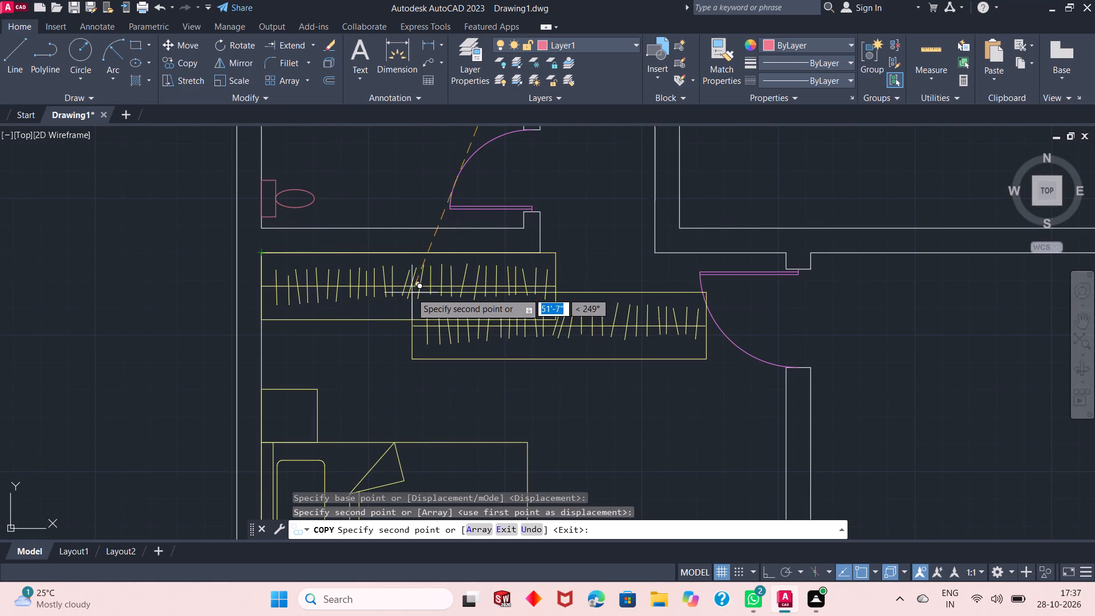
pyautogui.rightClick(409, 293)
pyautogui.click(429, 297)
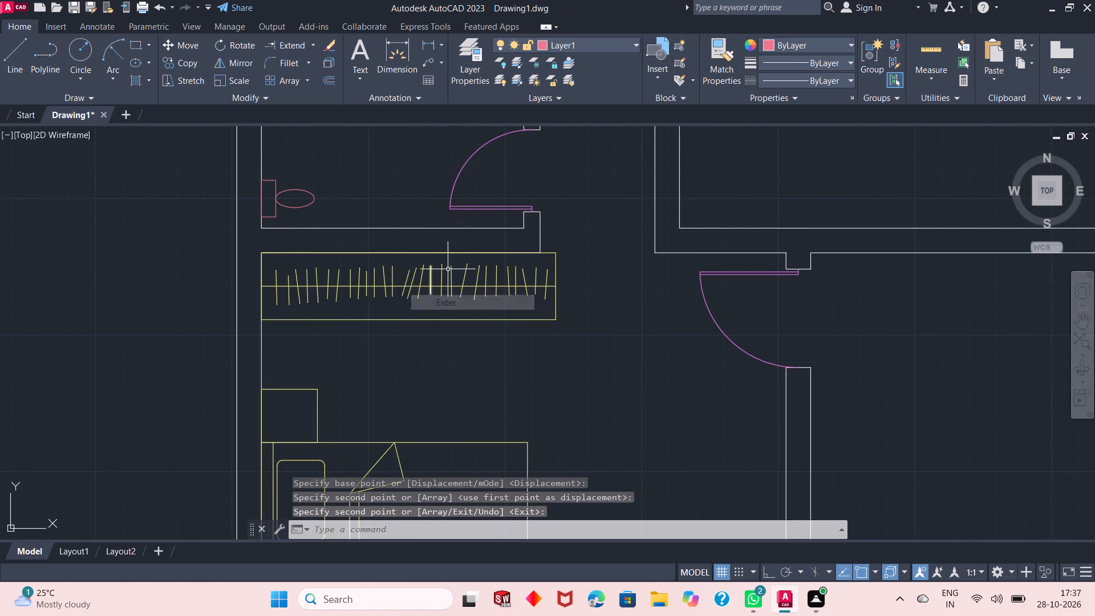
# On Layer3 with Ortho on, draw a line straight across the copied wardrobe's depth near its east end.
pyautogui.click(19, 47)
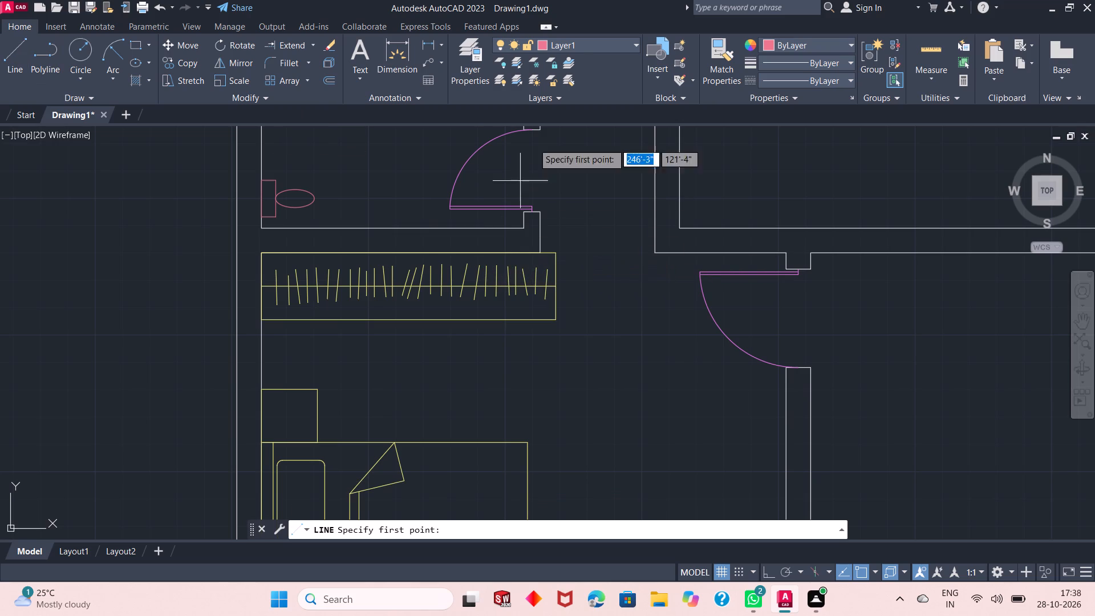
pyautogui.click(611, 42)
pyautogui.click(583, 108)
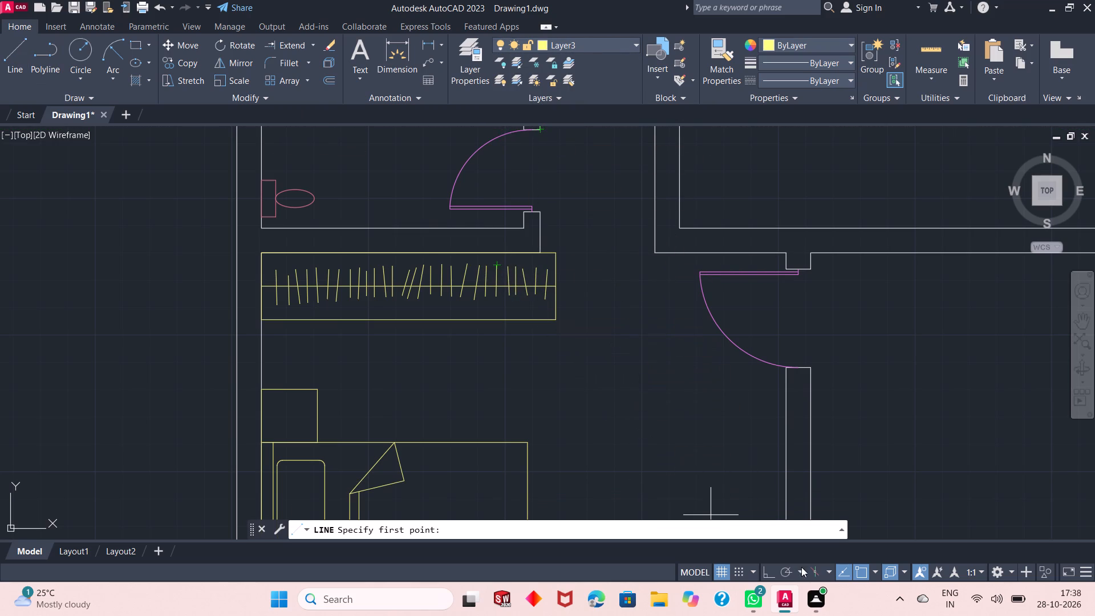
pyautogui.click(769, 572)
pyautogui.click(502, 252)
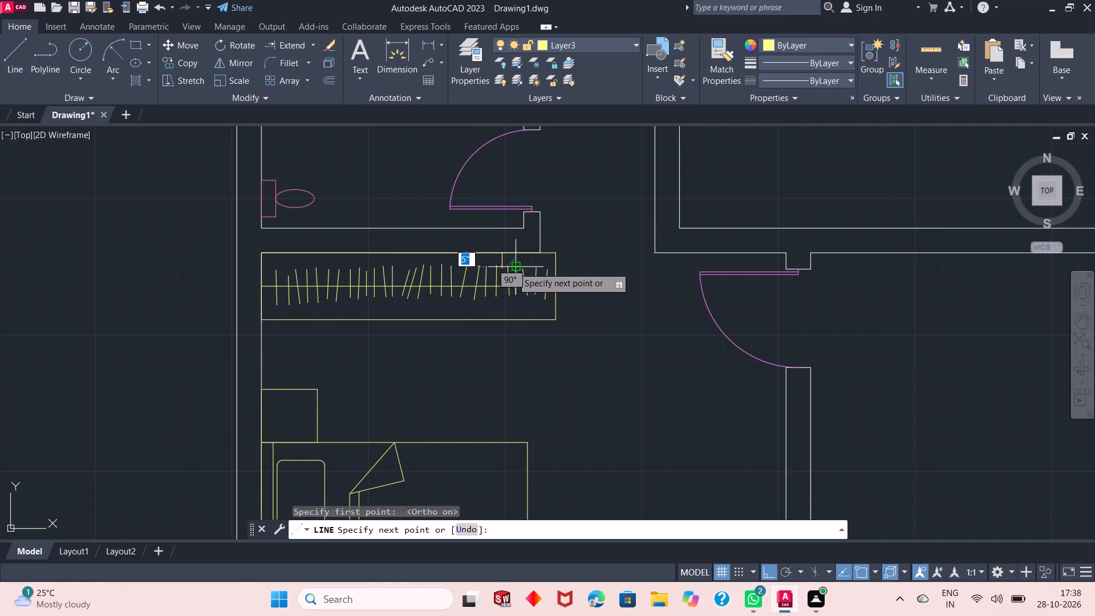
pyautogui.press('Escape')
pyautogui.rightClick(423, 191)
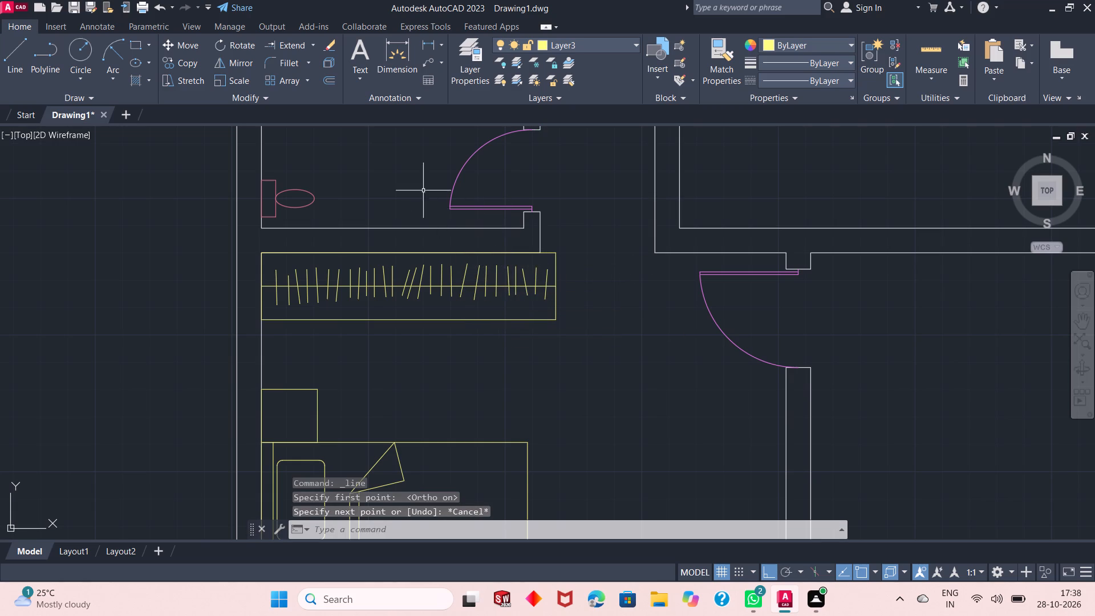
pyautogui.click(437, 200)
pyautogui.scroll(1, 532, 295)
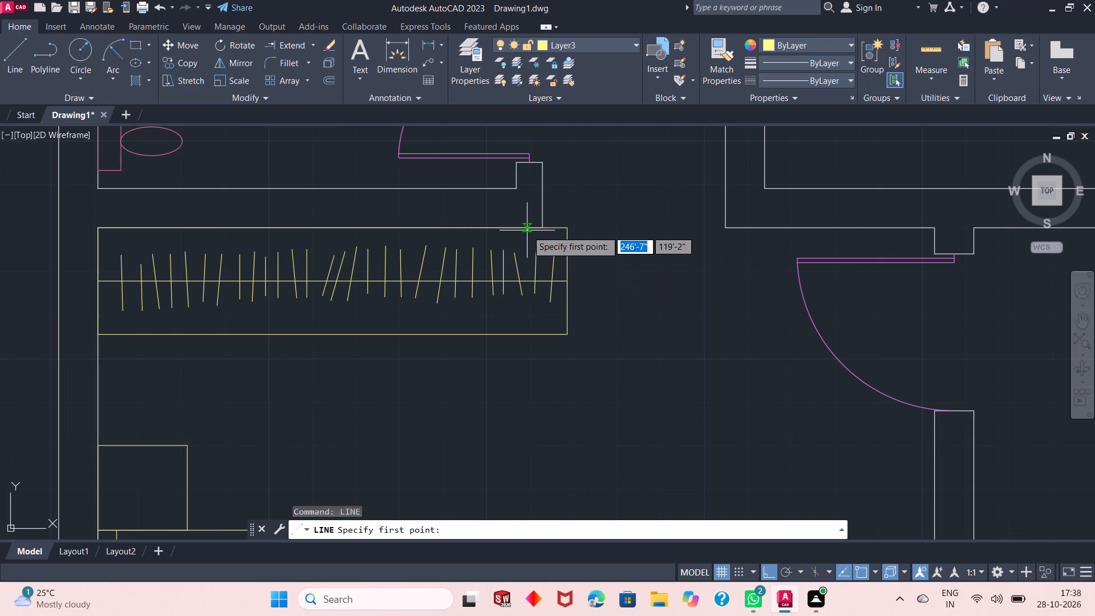
pyautogui.click(509, 228)
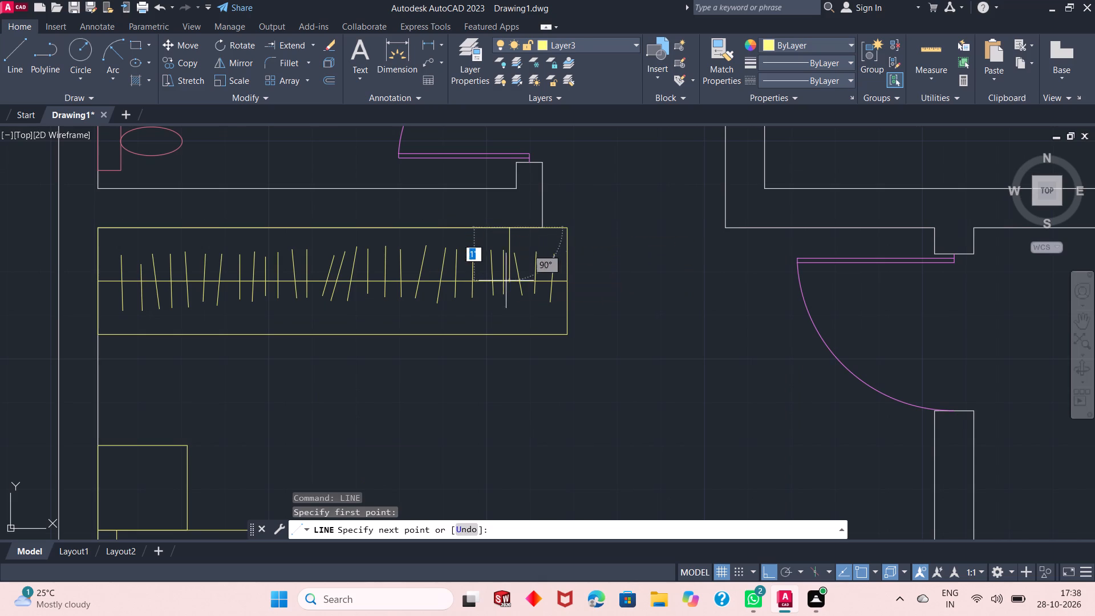
pyautogui.click(507, 333)
pyautogui.rightClick(511, 327)
pyautogui.click(536, 332)
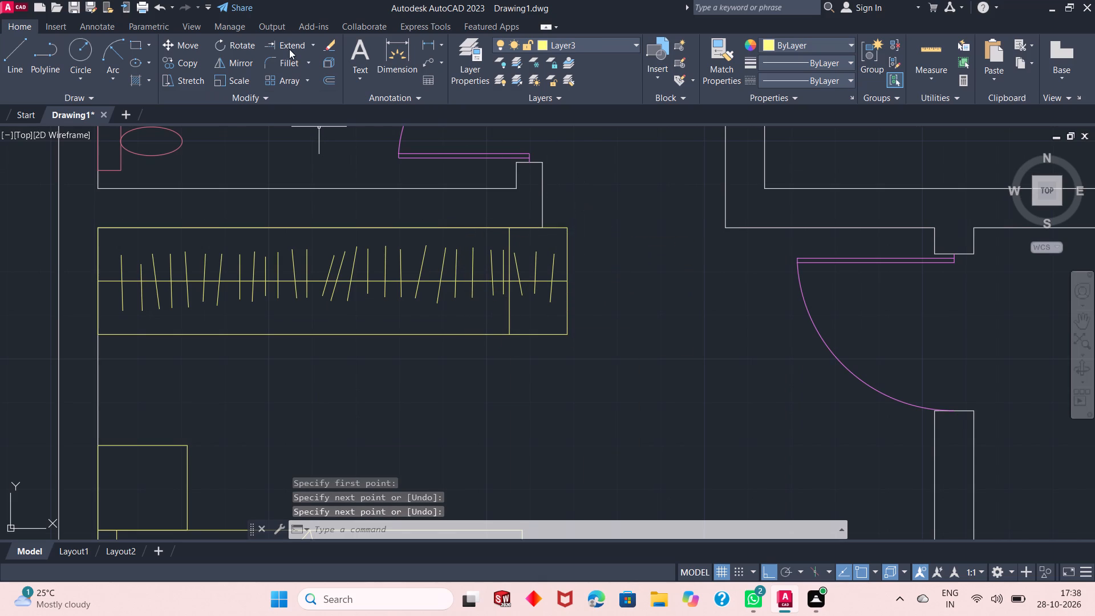
# Trim away the part of the copied wardrobe east of the new dividing line, including its outline, rail and hanger lines.
pyautogui.click(310, 49)
pyautogui.click(303, 66)
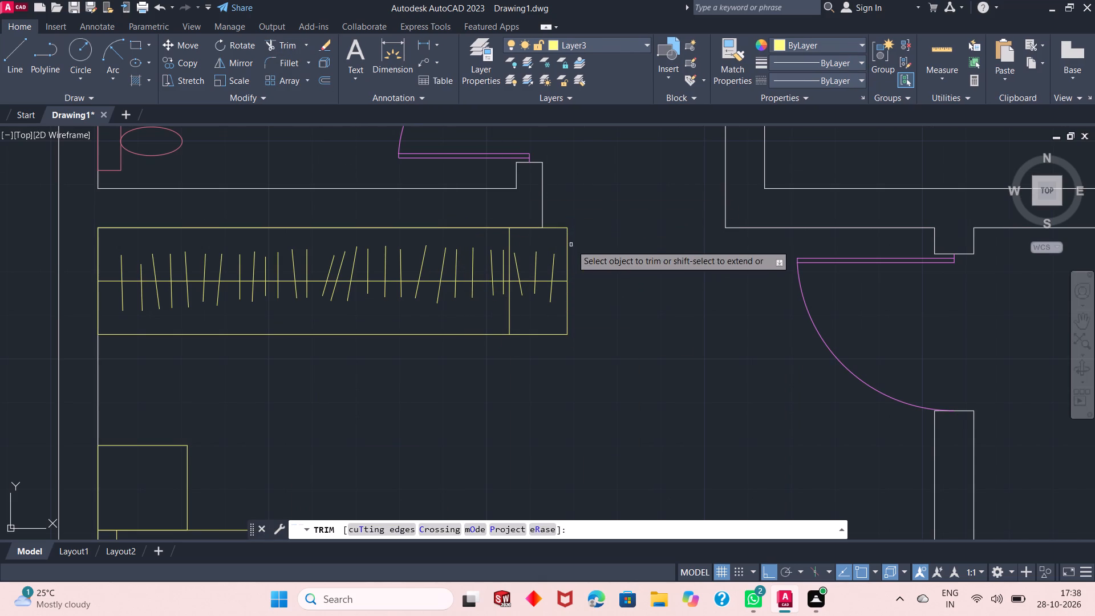
pyautogui.click(573, 245)
pyautogui.click(520, 287)
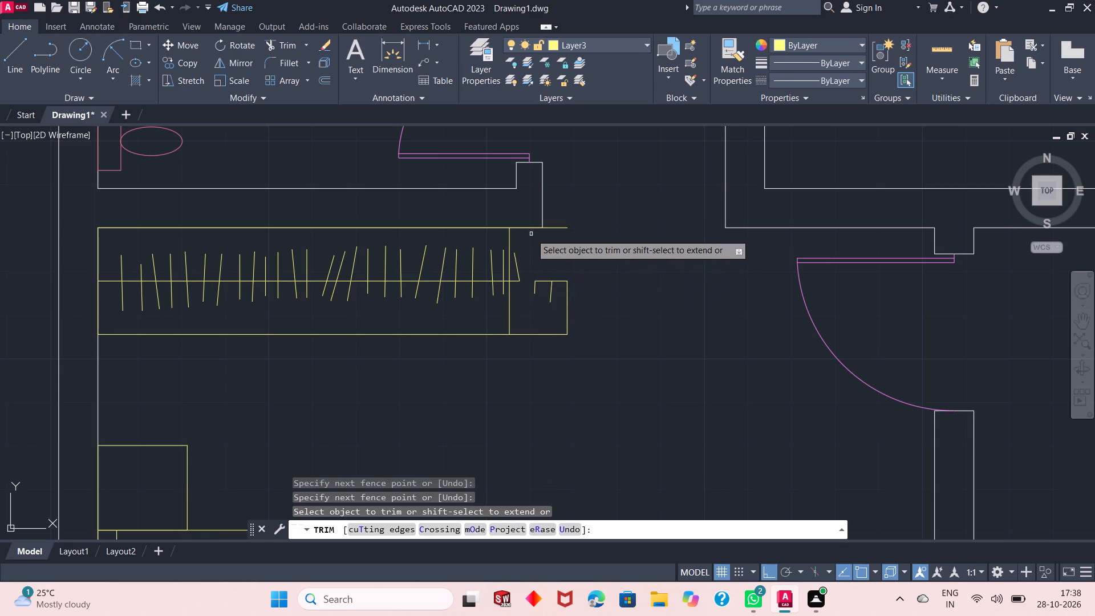
pyautogui.click(558, 227)
pyautogui.click(537, 228)
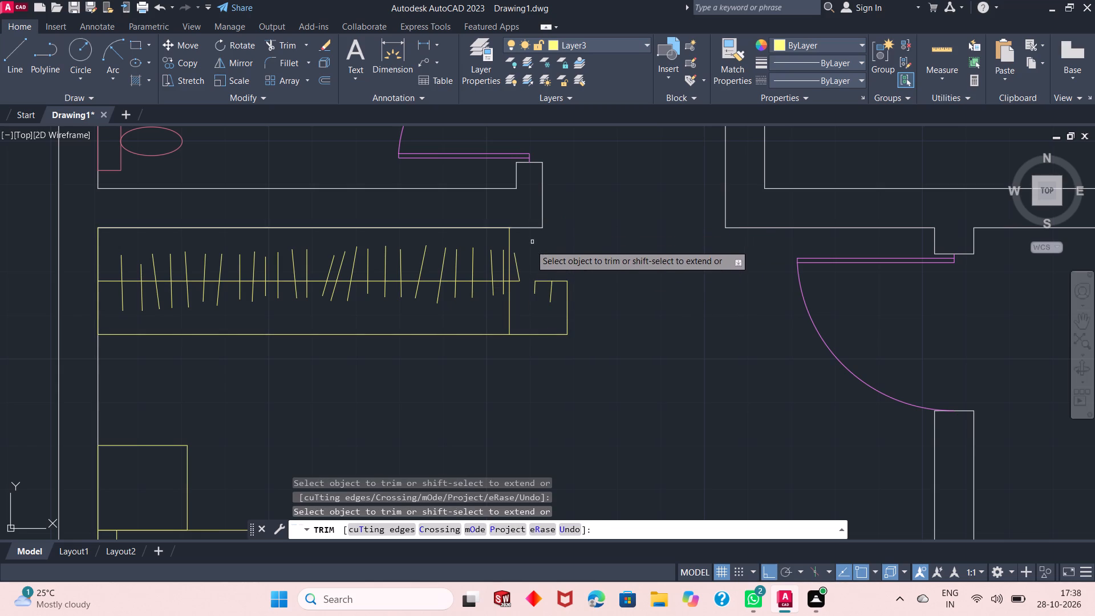
pyautogui.click(521, 255)
pyautogui.click(514, 286)
pyautogui.moveTo(514, 289); pyautogui.dragTo(516, 302)
pyautogui.click(517, 350)
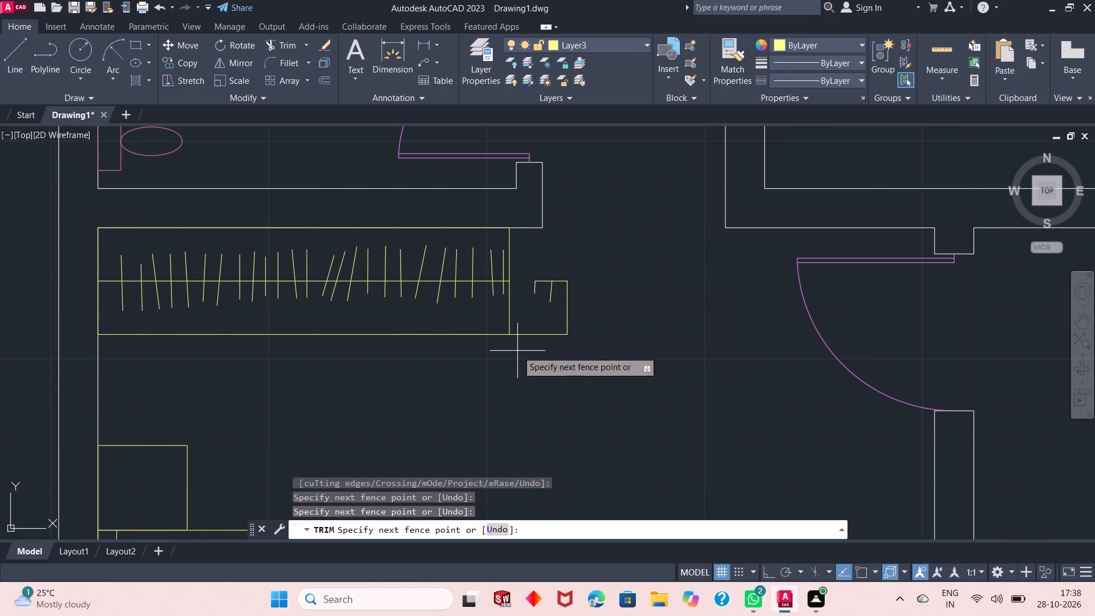
pyautogui.click(541, 271)
pyautogui.click(560, 268)
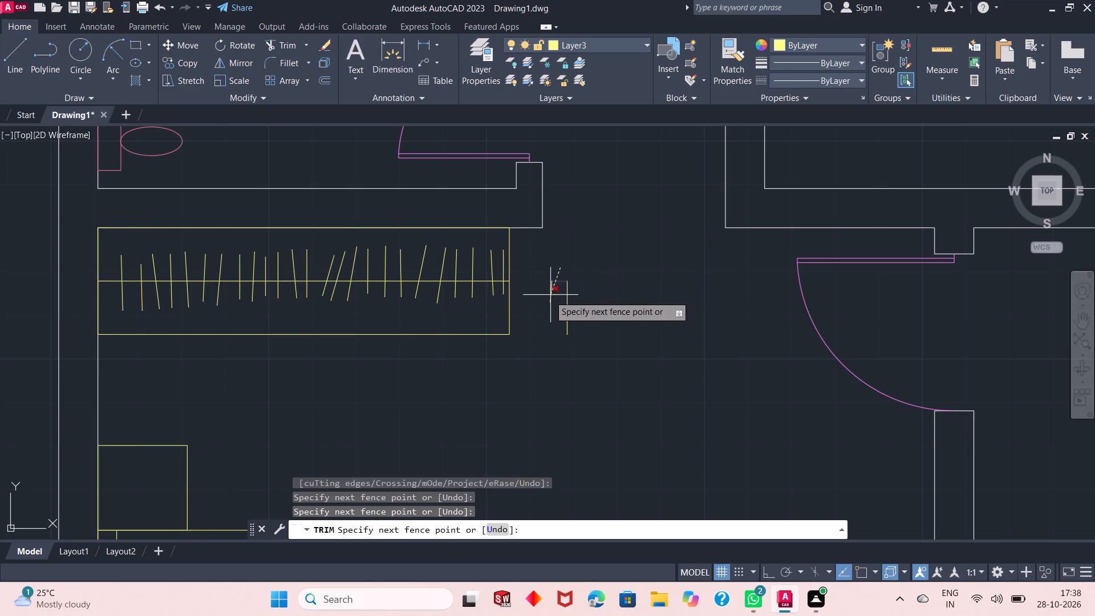
pyautogui.doubleClick(545, 296)
pyautogui.click(574, 290)
pyautogui.click(557, 301)
pyautogui.rightClick(557, 299)
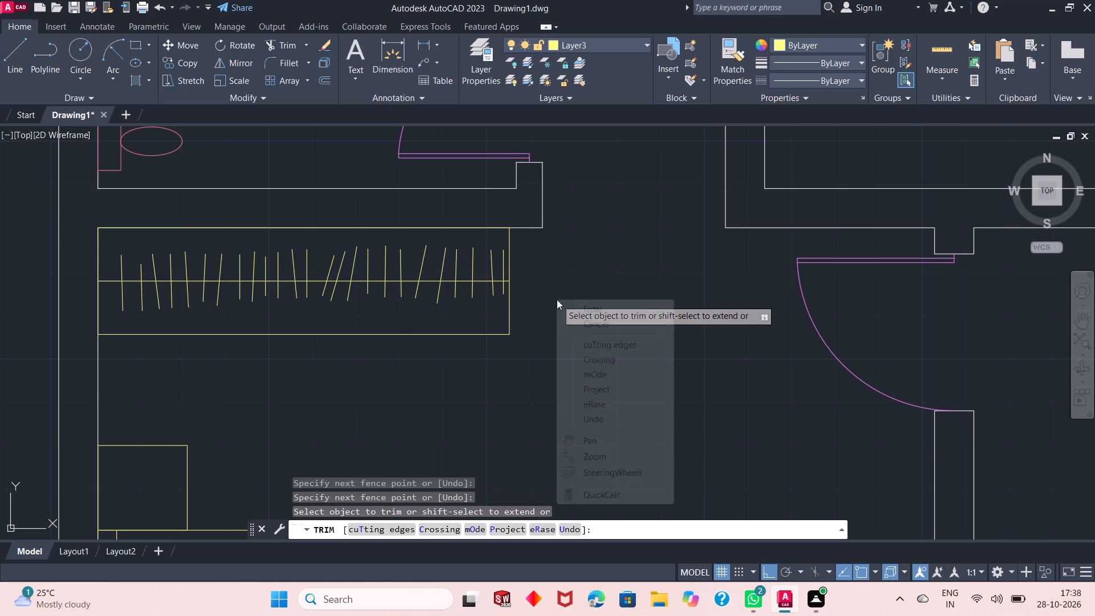
pyautogui.click(570, 302)
# Draw a rectangle about 2' wide along the southwest room's east wall, from the southeast corner north towards the door.
pyautogui.scroll(-2, 437, 335)
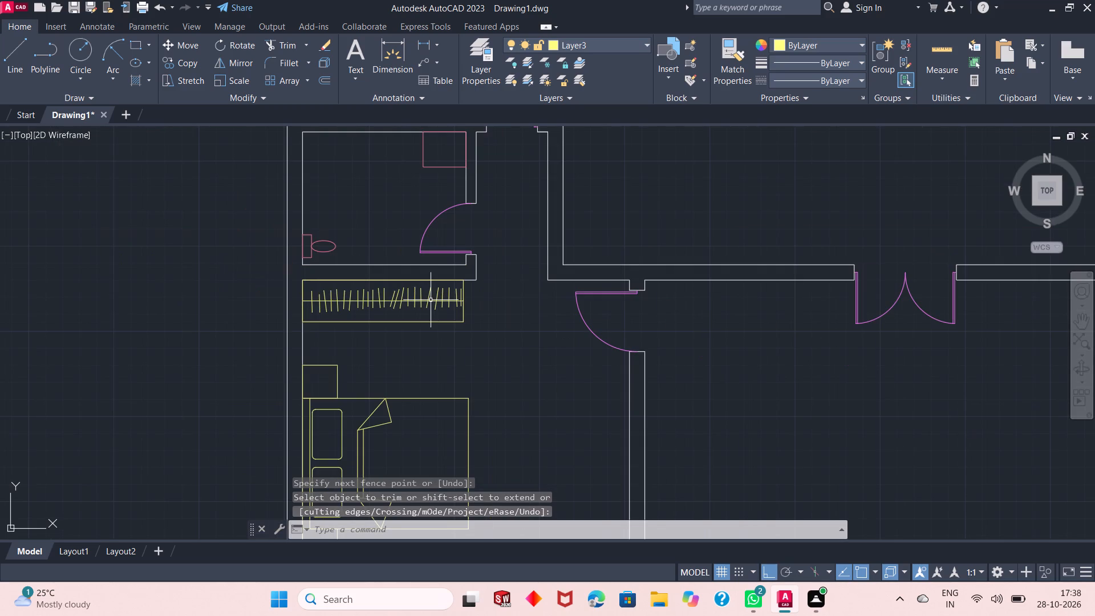
pyautogui.scroll(-2, 425, 277)
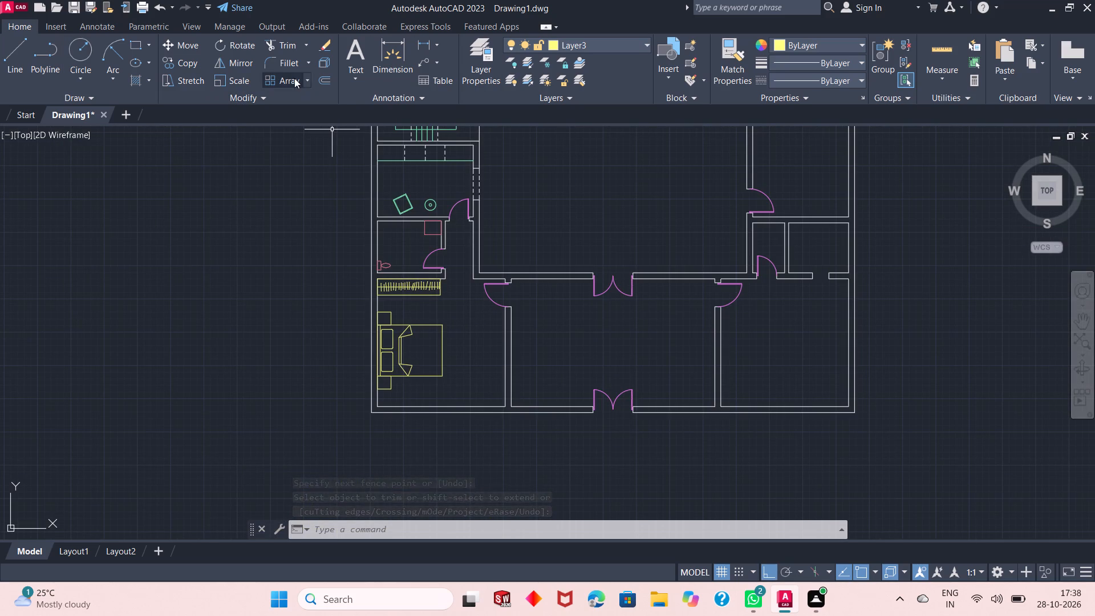
pyautogui.click(132, 43)
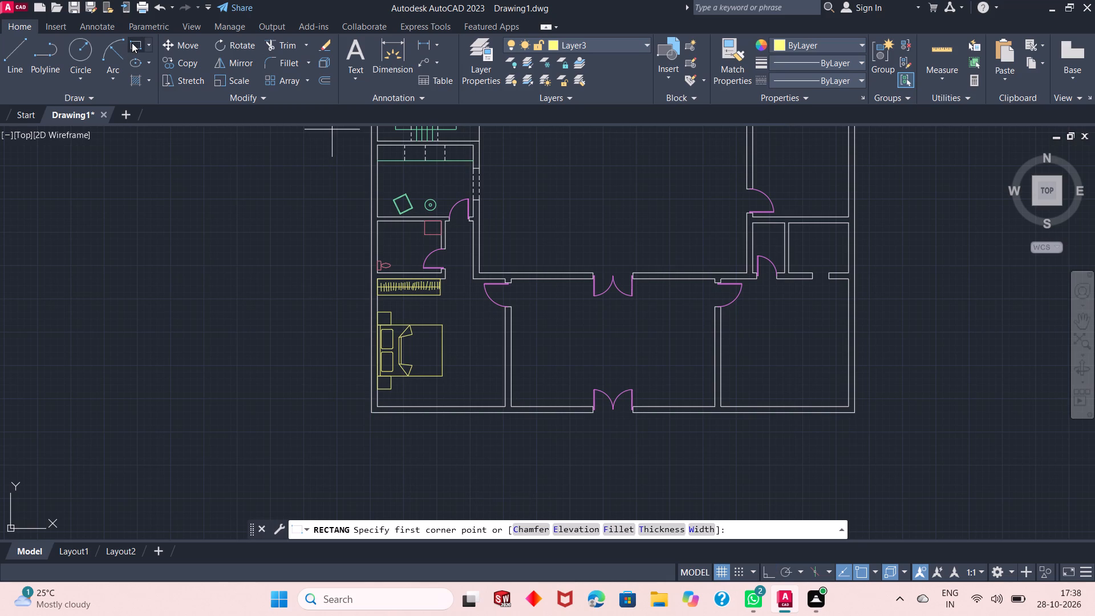
pyautogui.scroll(2, 489, 402)
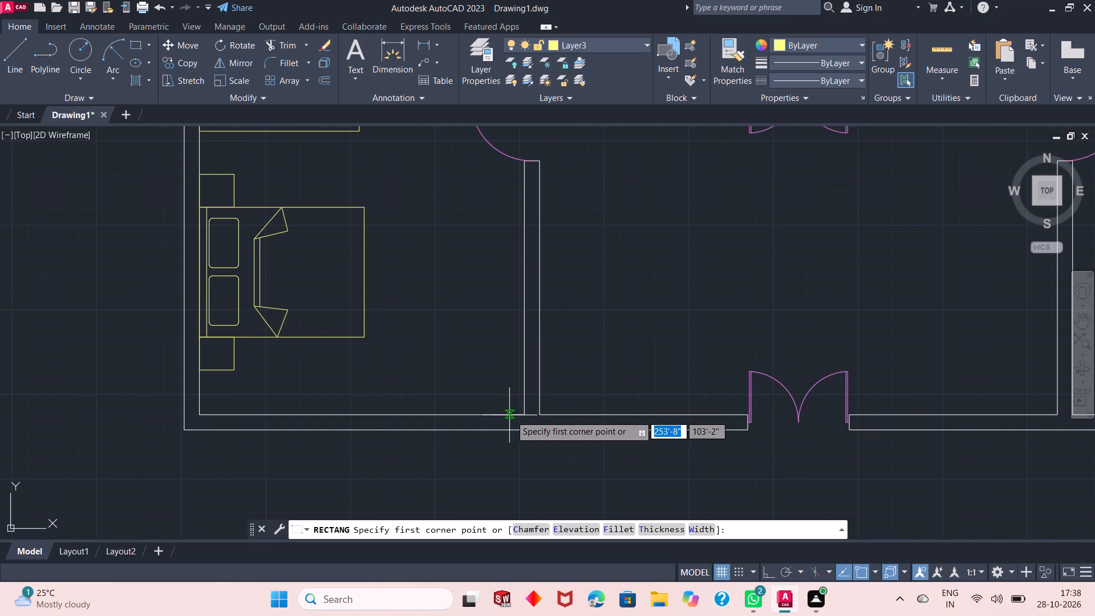
pyautogui.click(522, 415)
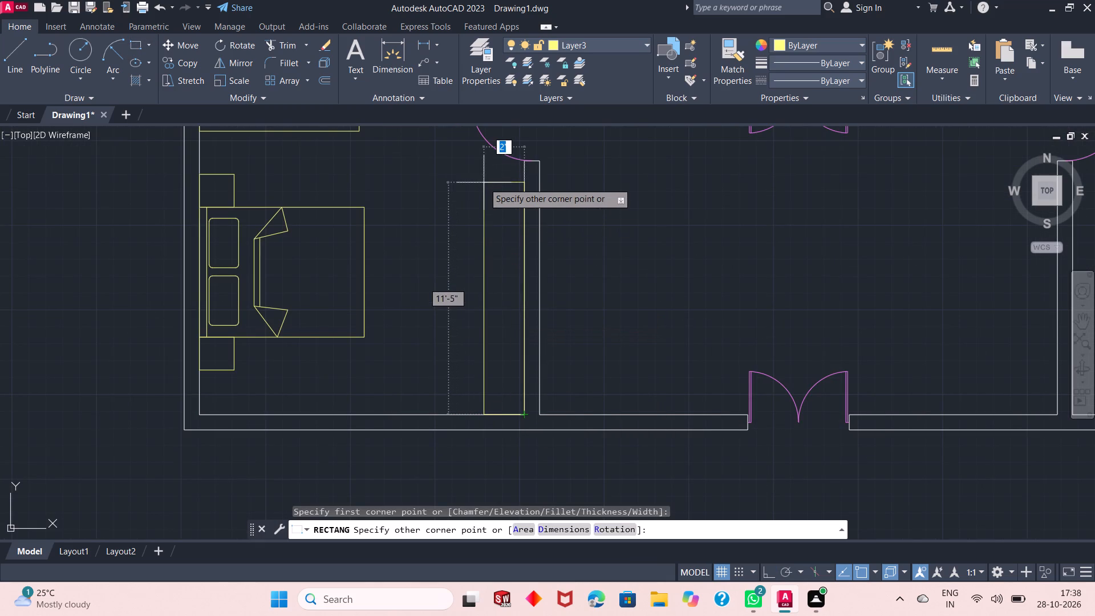
pyautogui.click(481, 197)
# With Ortho off, copy the wall-mounted TV from the middle north bedroom to the southwest room's east wall, within the new rectangle.
pyautogui.scroll(-2, 426, 315)
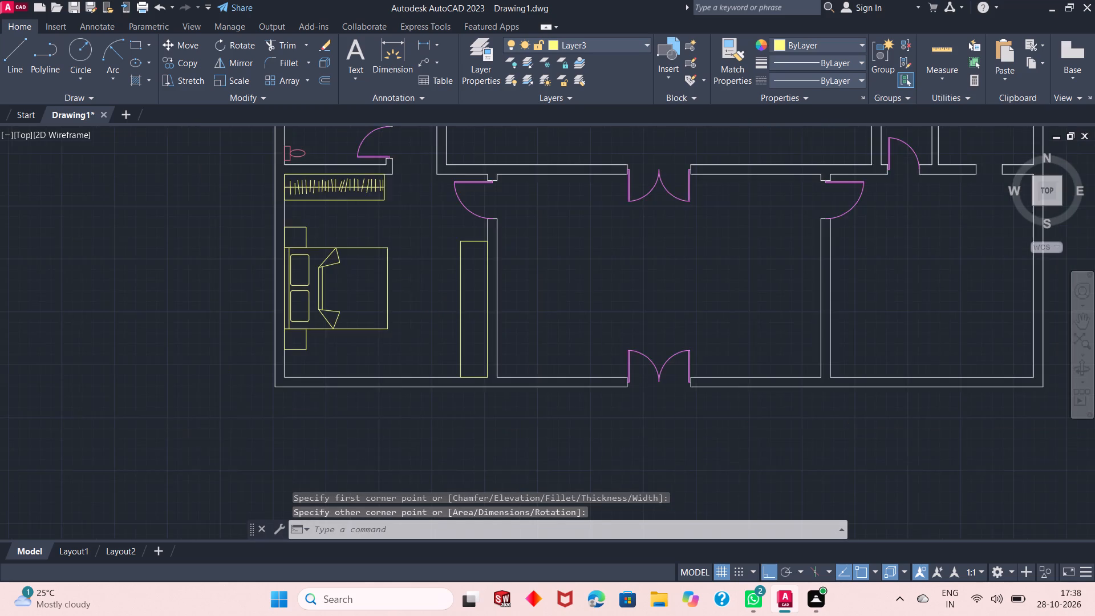
pyautogui.scroll(-3, 425, 315)
pyautogui.scroll(2, 451, 192)
pyautogui.scroll(2, 506, 162)
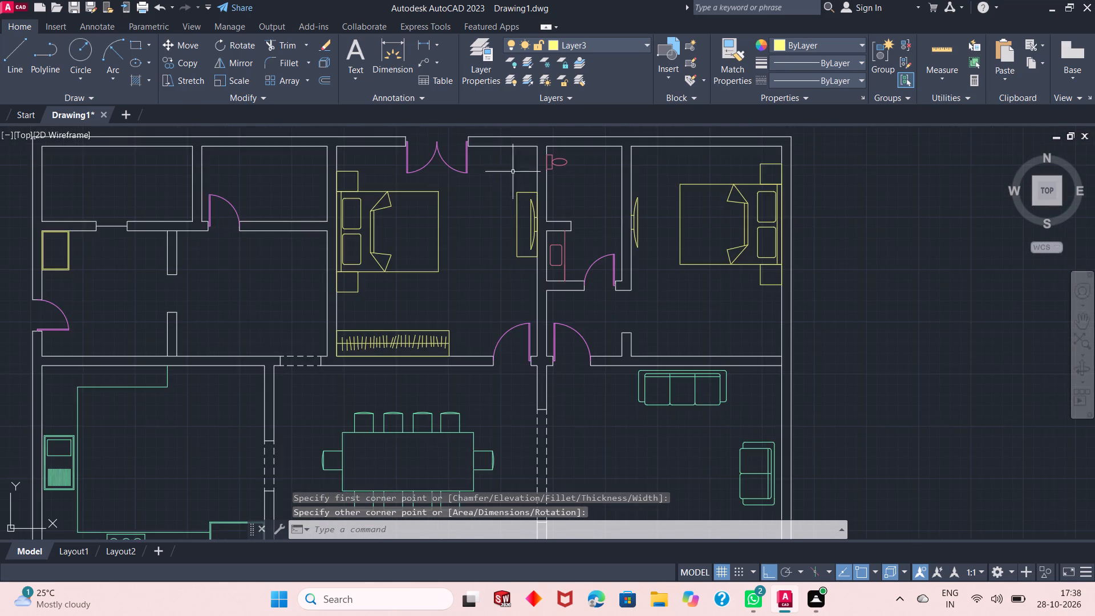
pyautogui.scroll(4, 534, 210)
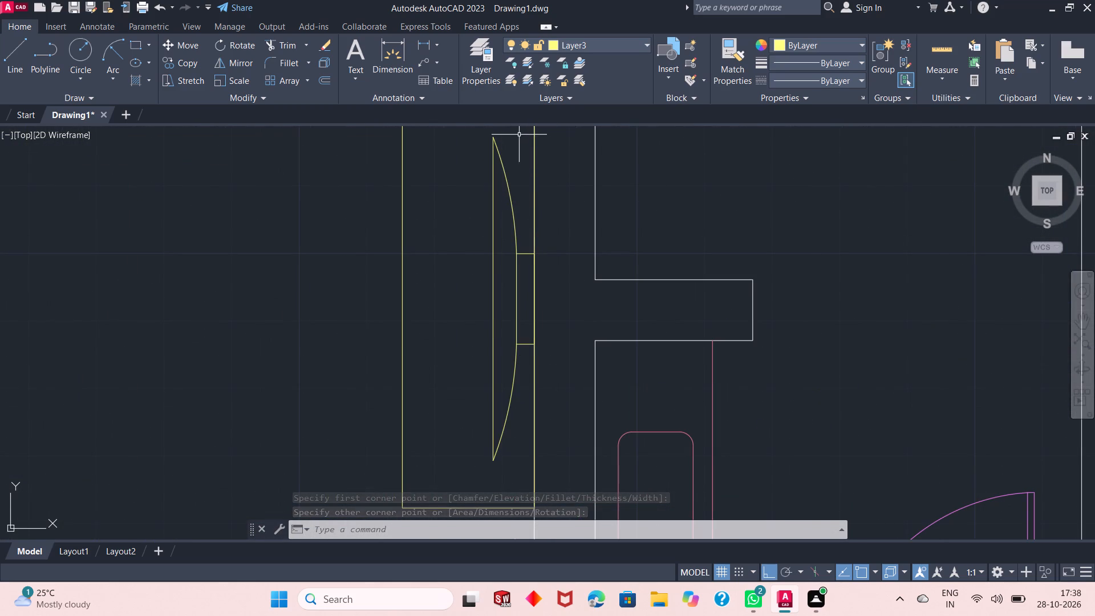
pyautogui.click(519, 135)
pyautogui.click(425, 471)
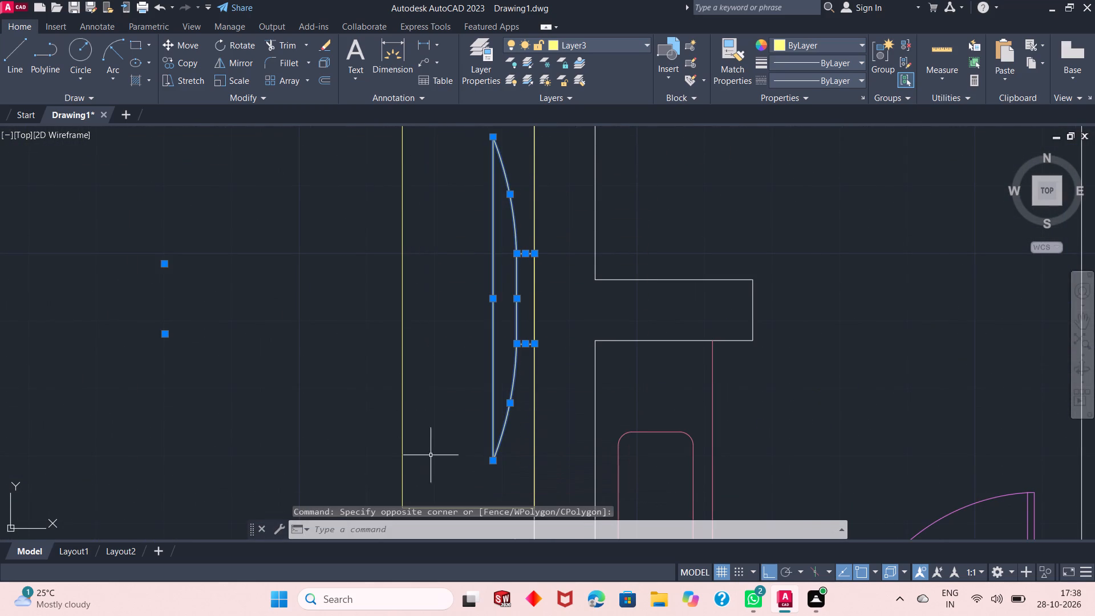
pyautogui.click(193, 63)
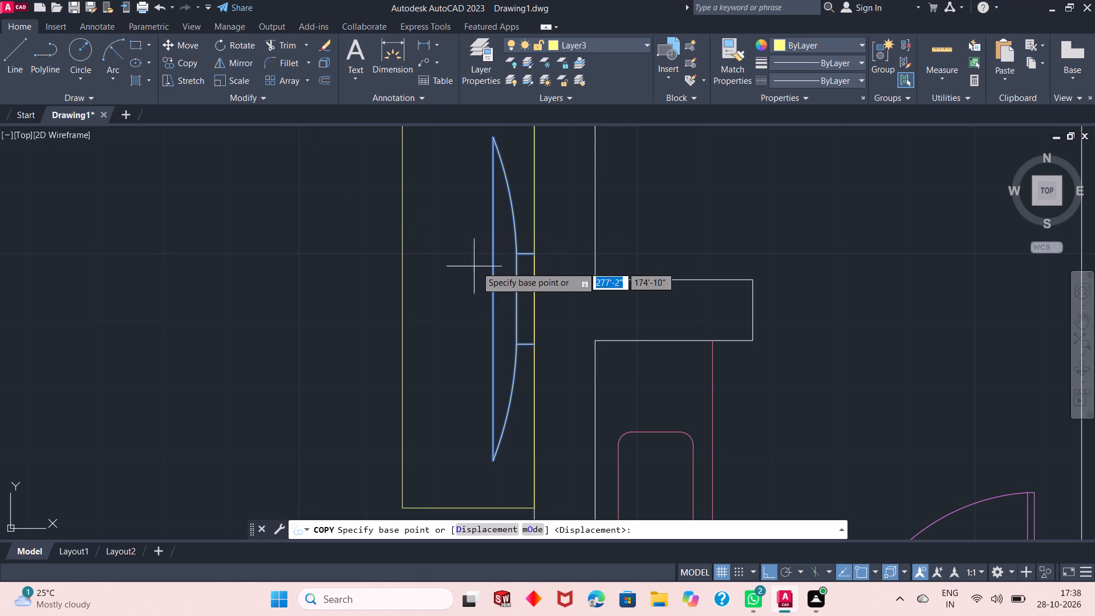
pyautogui.click(536, 254)
pyautogui.scroll(-5, 555, 170)
pyautogui.click(764, 573)
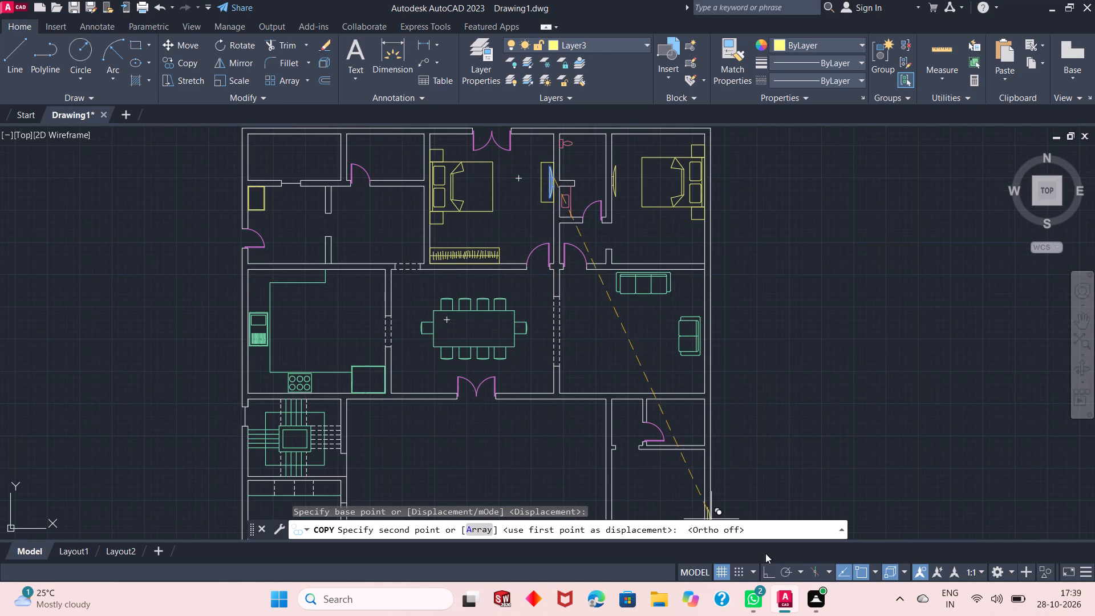
pyautogui.scroll(-2, 570, 242)
pyautogui.scroll(5, 473, 424)
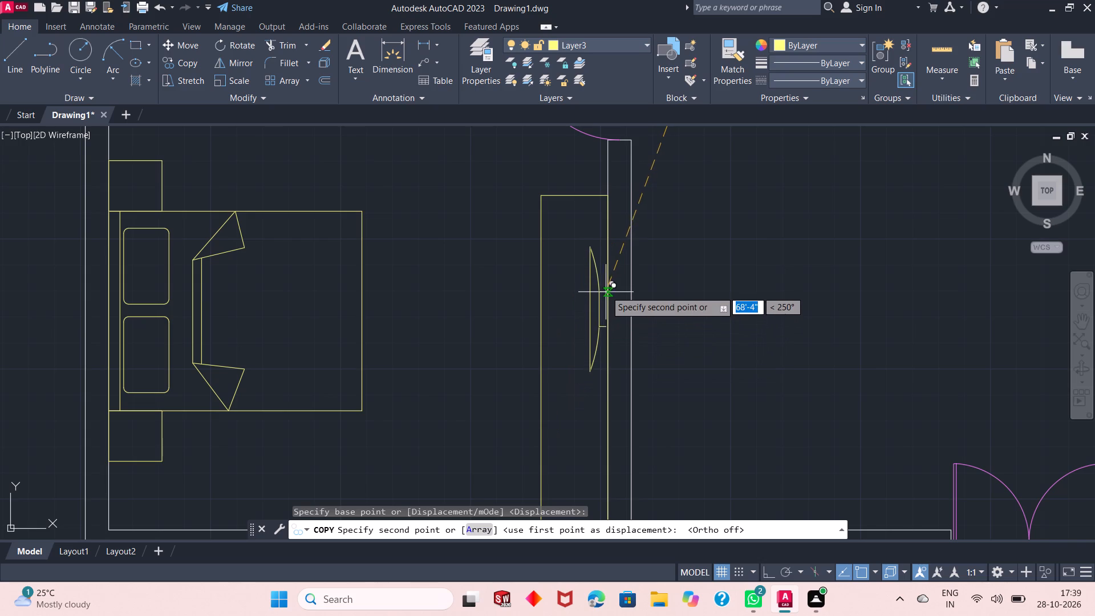
pyautogui.click(604, 275)
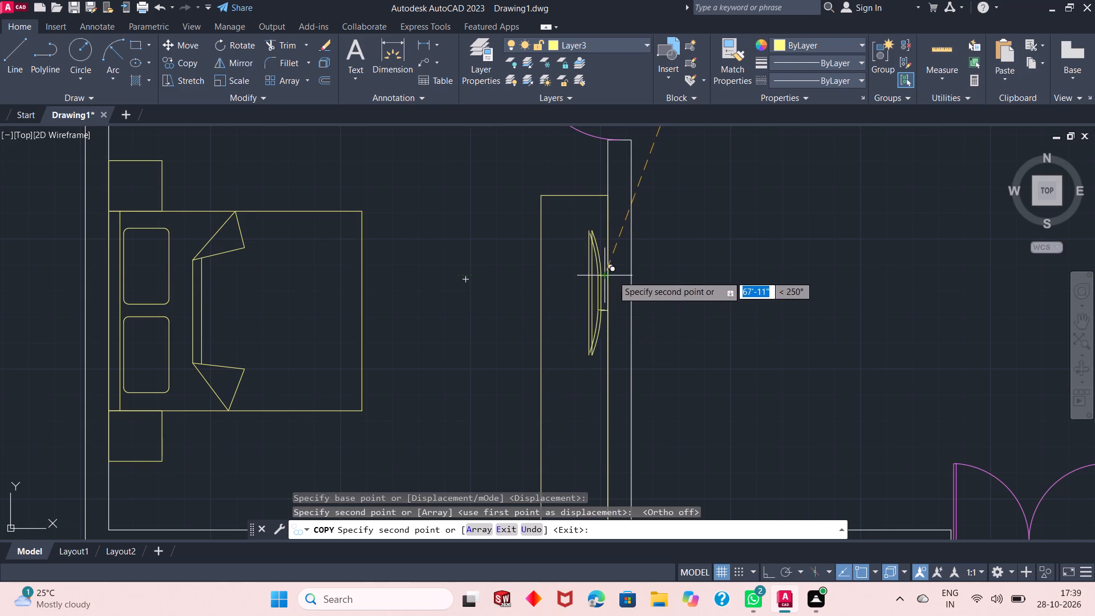
pyautogui.rightClick(677, 264)
pyautogui.click(700, 269)
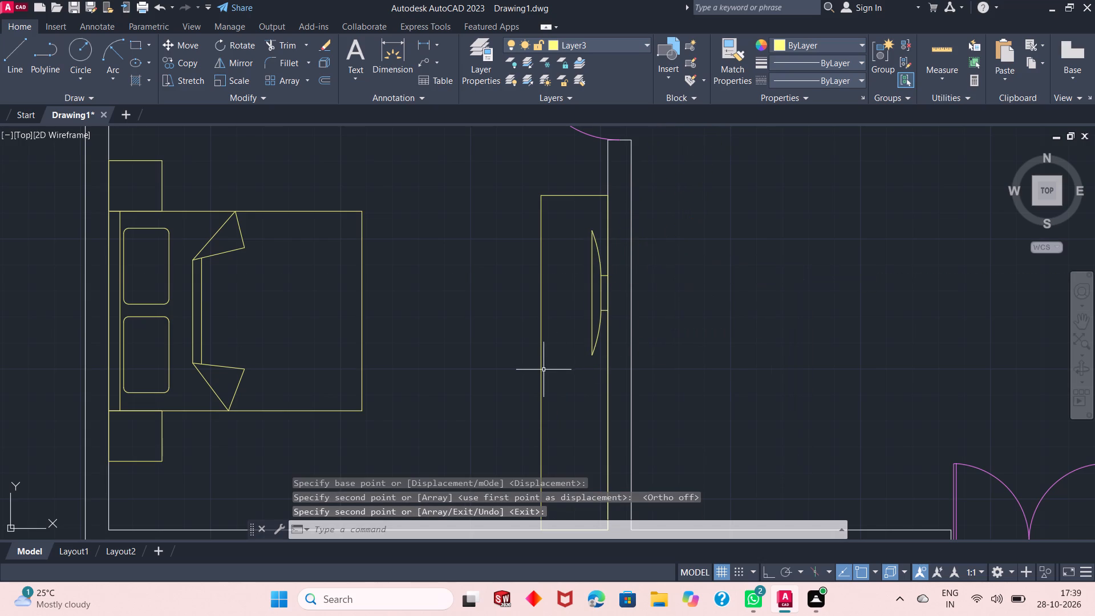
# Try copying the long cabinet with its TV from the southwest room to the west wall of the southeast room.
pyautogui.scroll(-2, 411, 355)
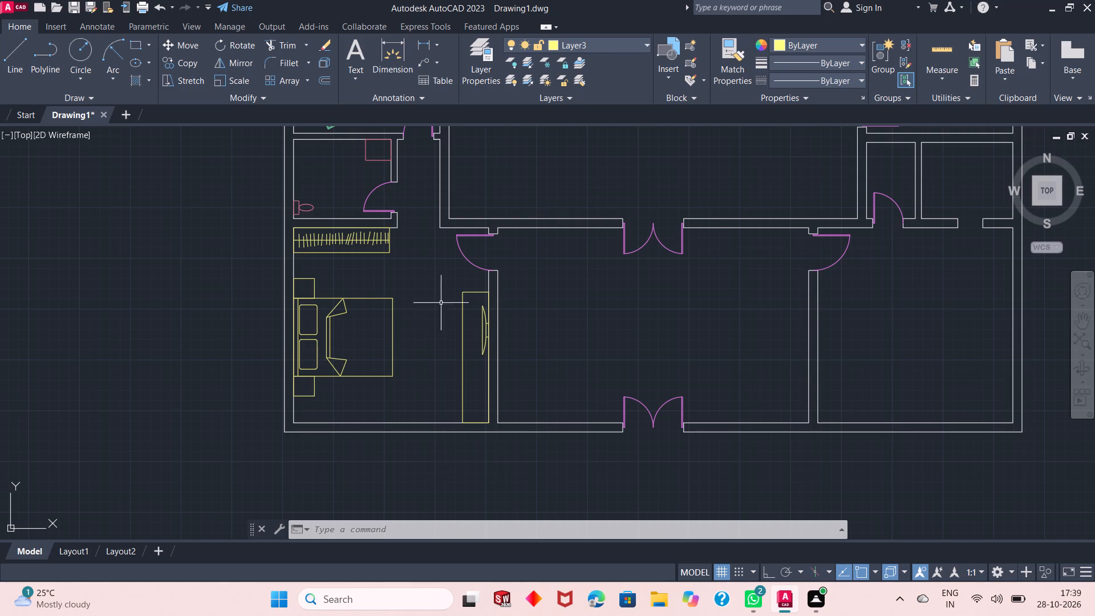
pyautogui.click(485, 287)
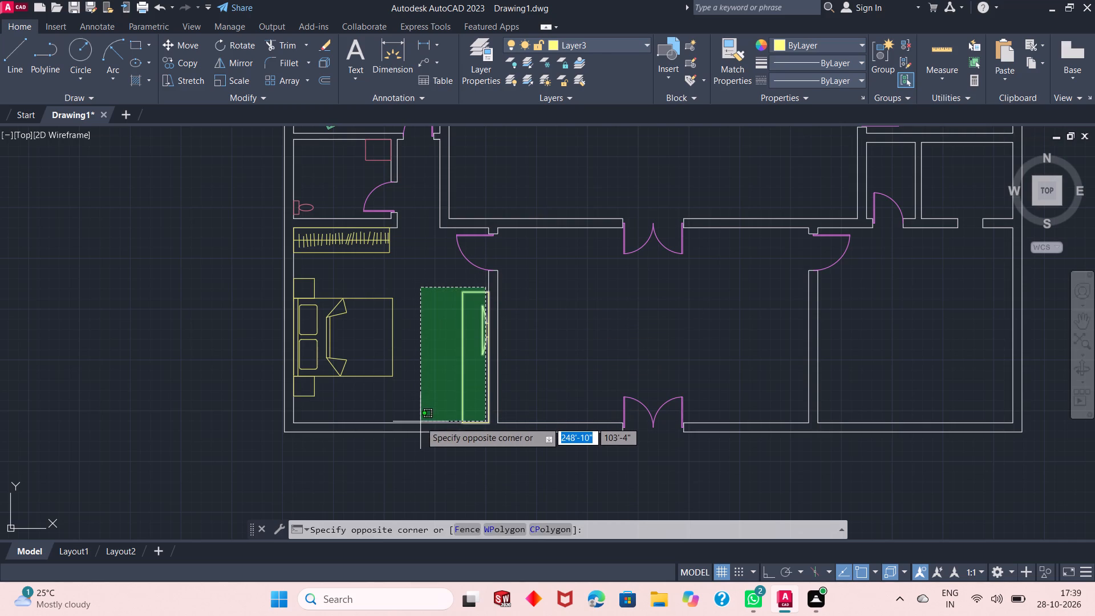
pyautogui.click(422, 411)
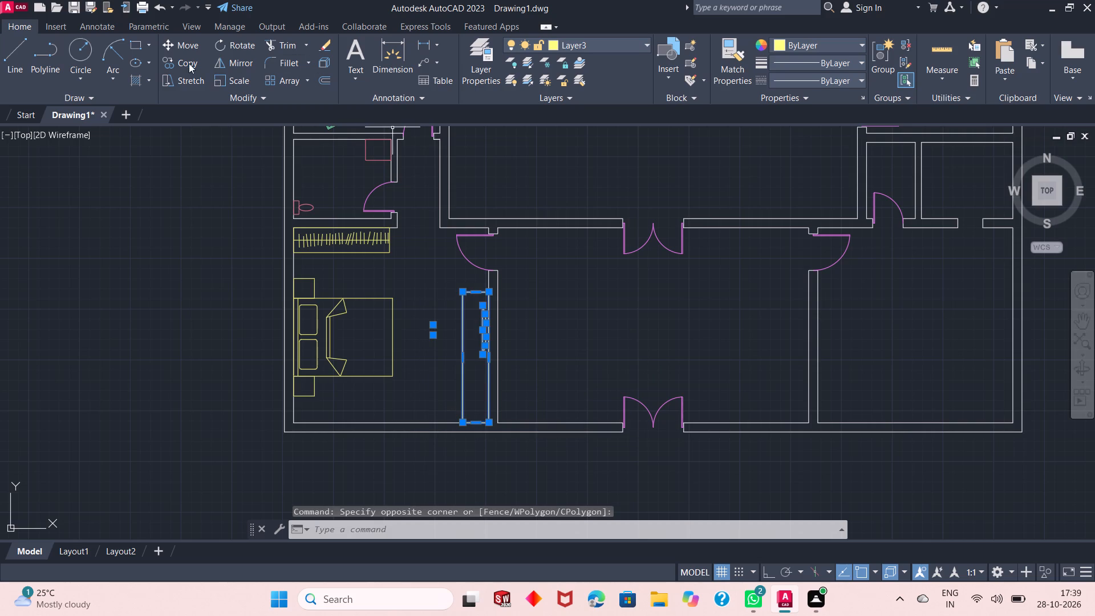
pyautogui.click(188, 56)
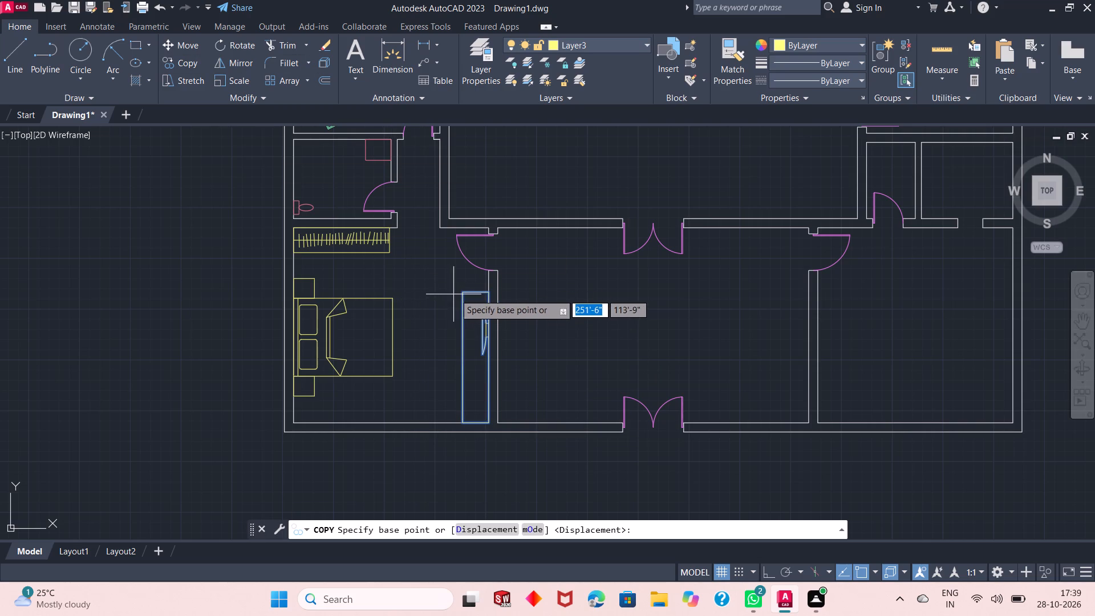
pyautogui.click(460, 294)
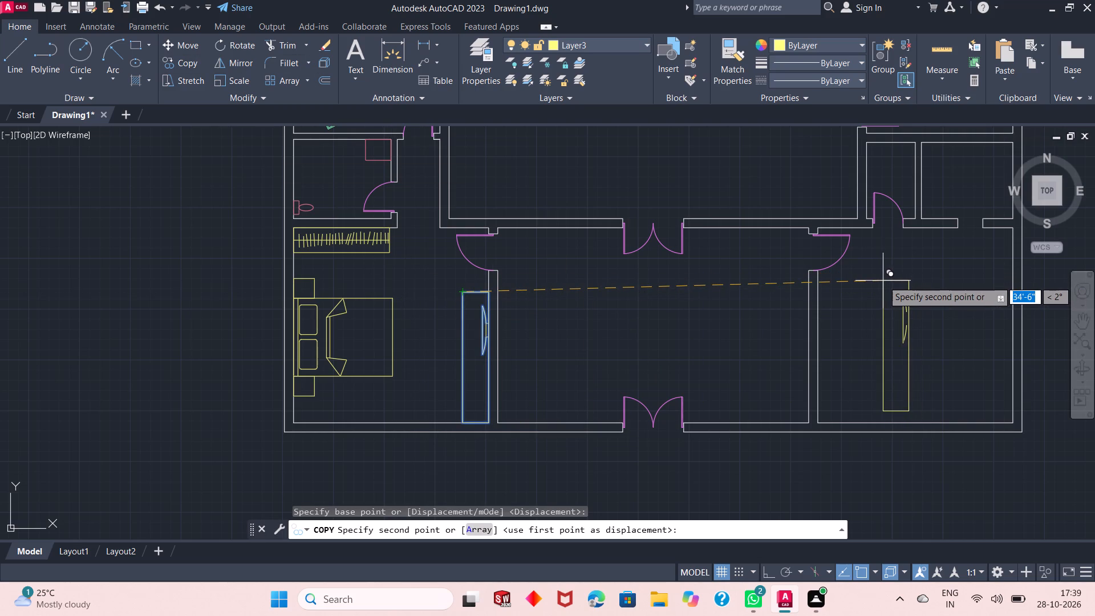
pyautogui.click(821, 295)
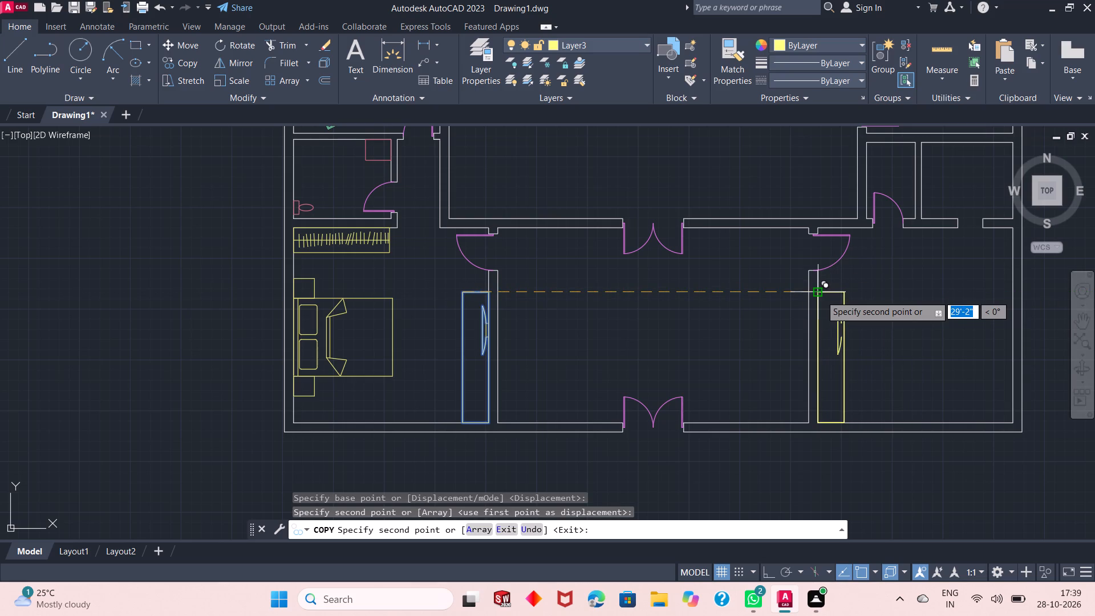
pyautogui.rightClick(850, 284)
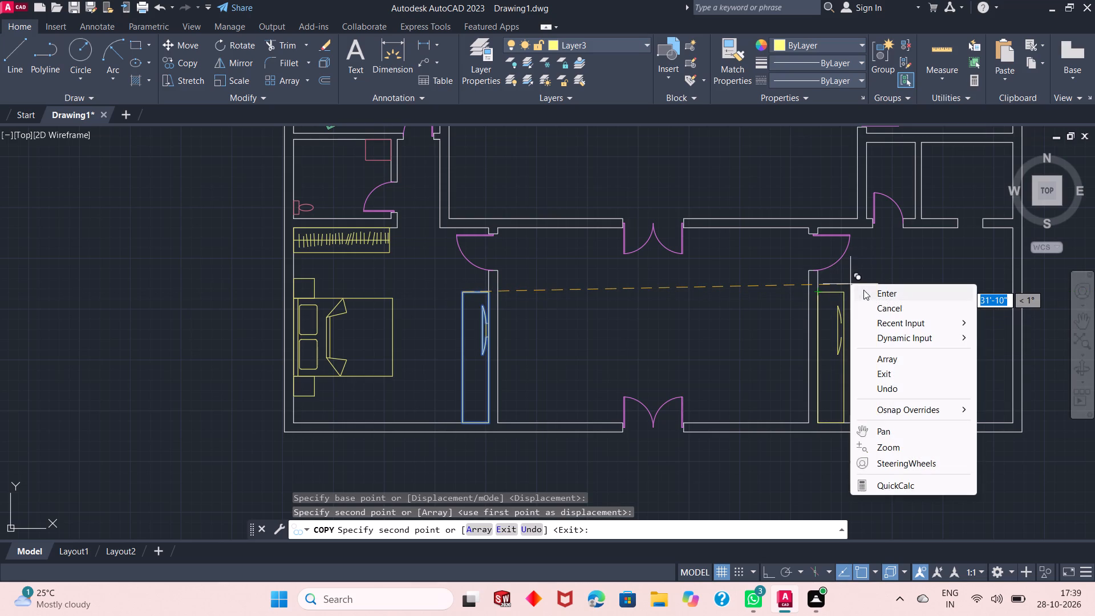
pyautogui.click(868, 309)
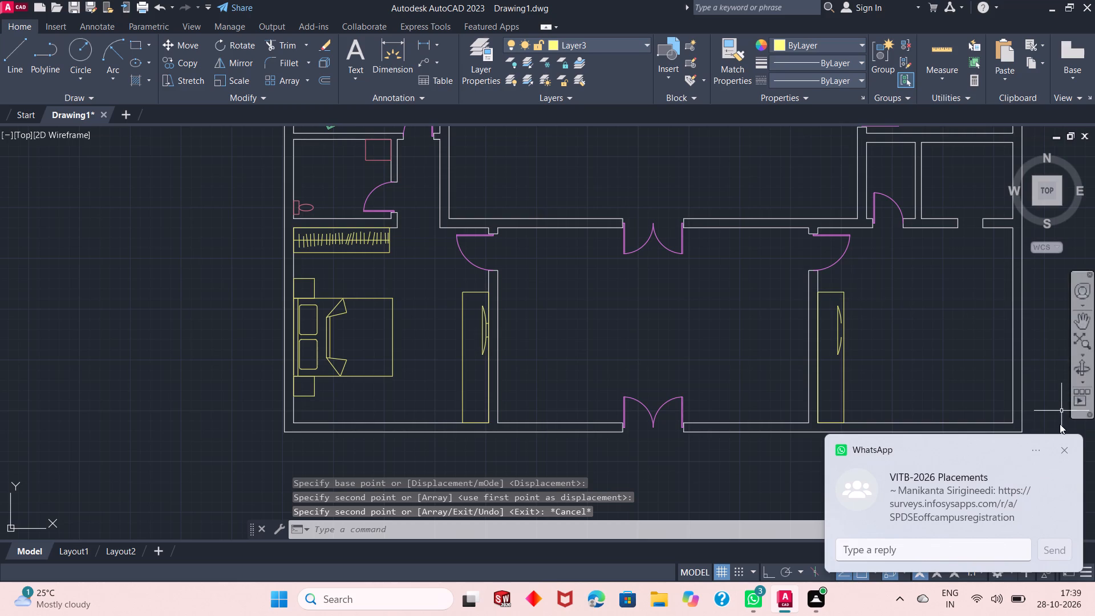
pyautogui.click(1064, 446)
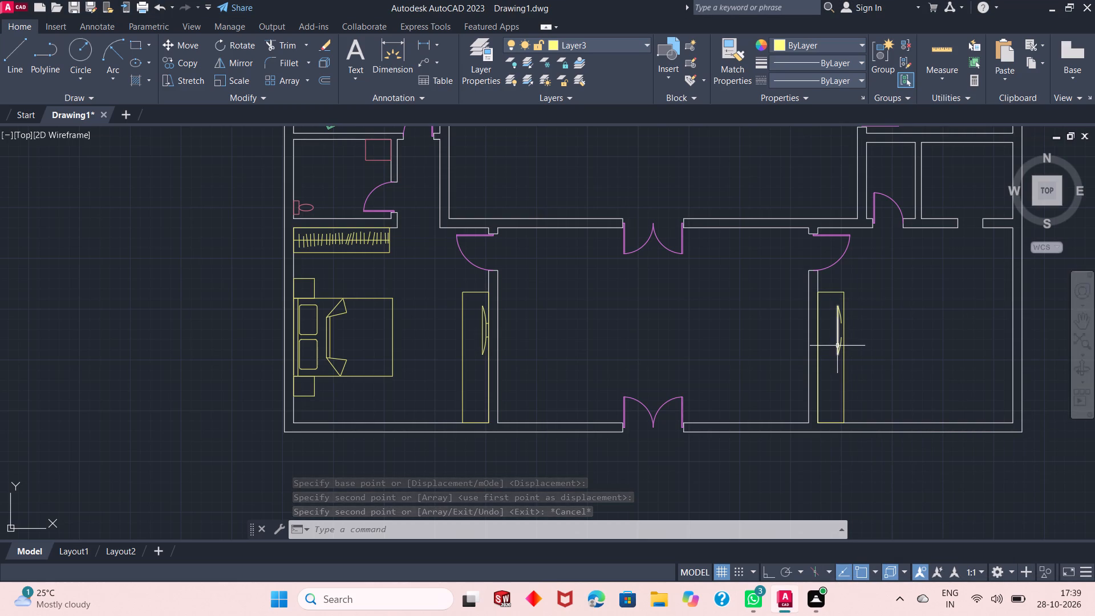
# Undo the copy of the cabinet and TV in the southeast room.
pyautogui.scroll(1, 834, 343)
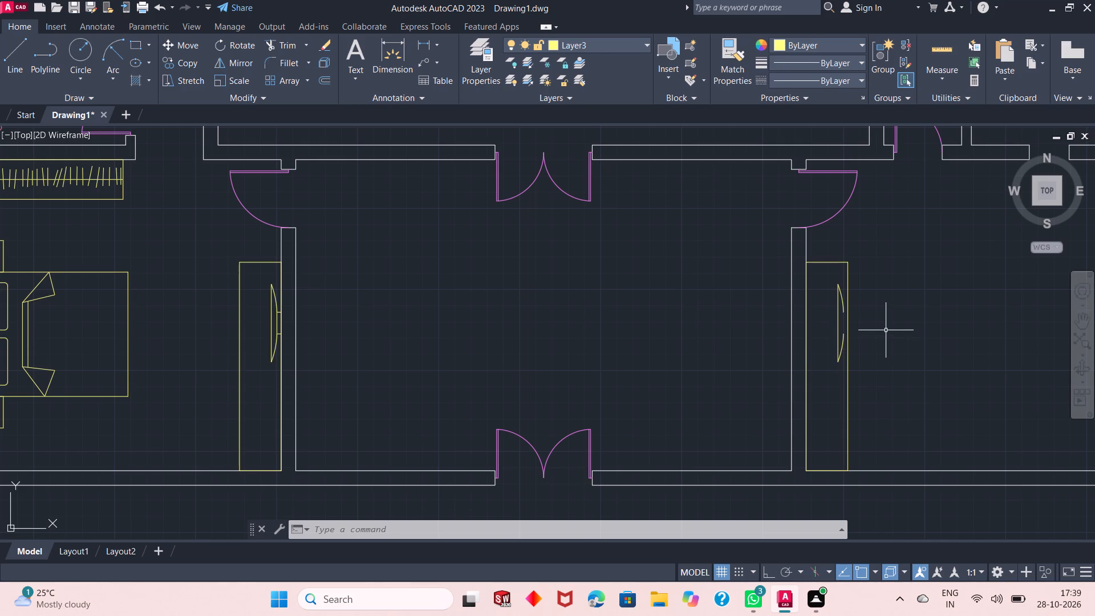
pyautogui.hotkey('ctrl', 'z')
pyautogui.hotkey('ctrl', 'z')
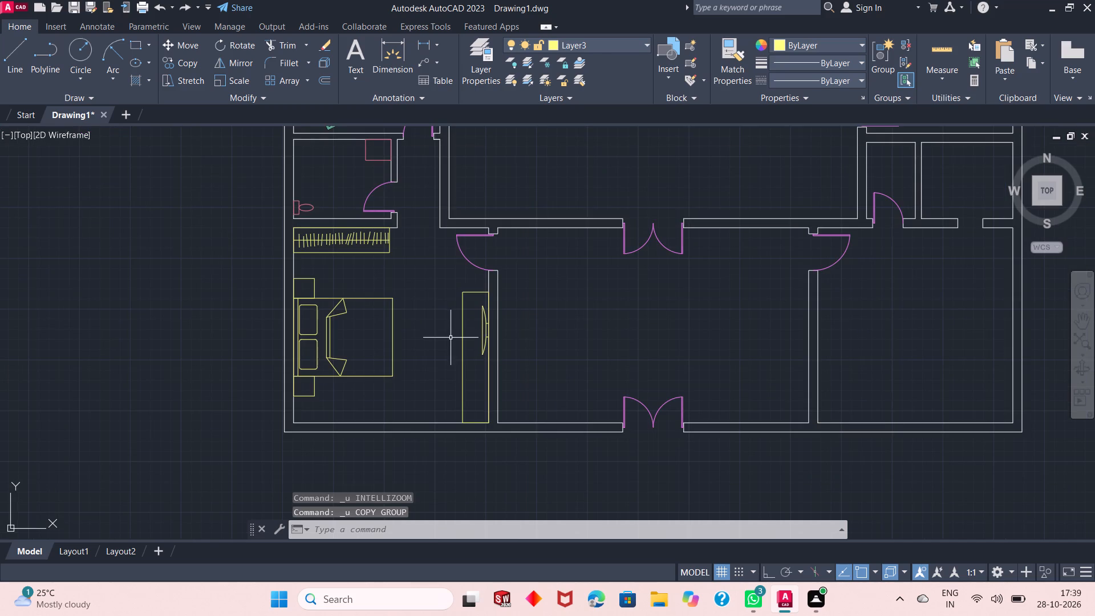
# Copy the long cabinet with its TV from the southwest room to the southeast room's west wall, its base in the southwest corner.
pyautogui.scroll(3, 449, 336)
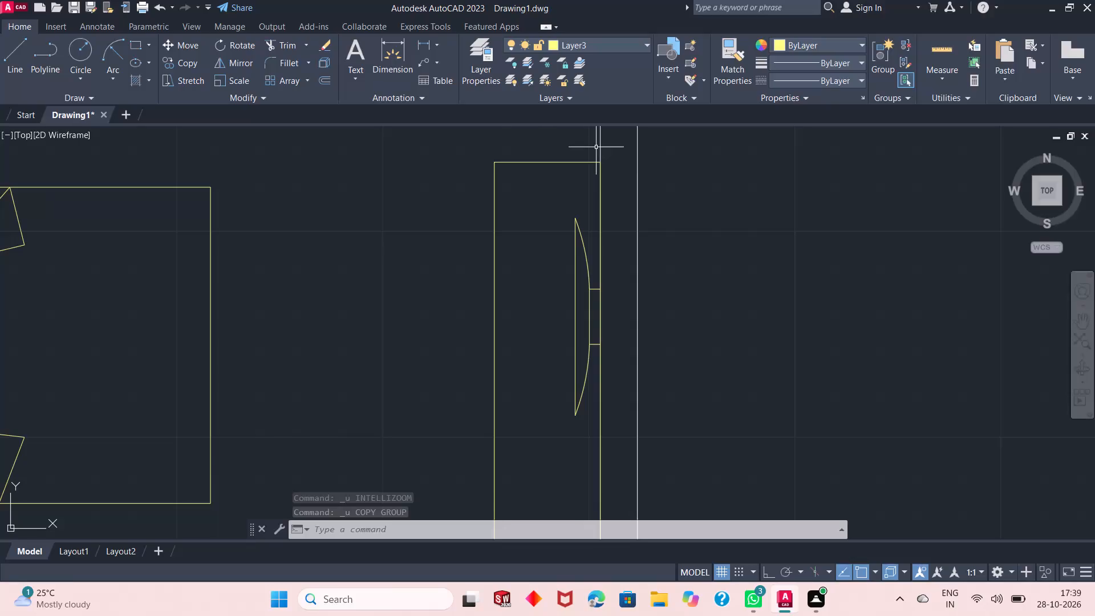
pyautogui.click(596, 147)
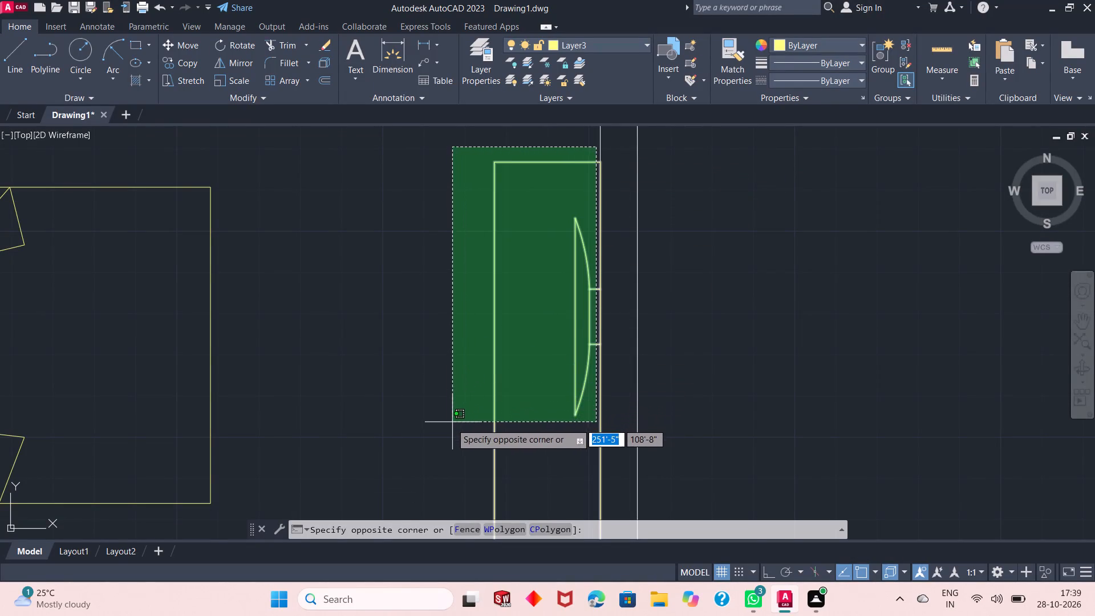
pyautogui.click(451, 423)
pyautogui.click(178, 65)
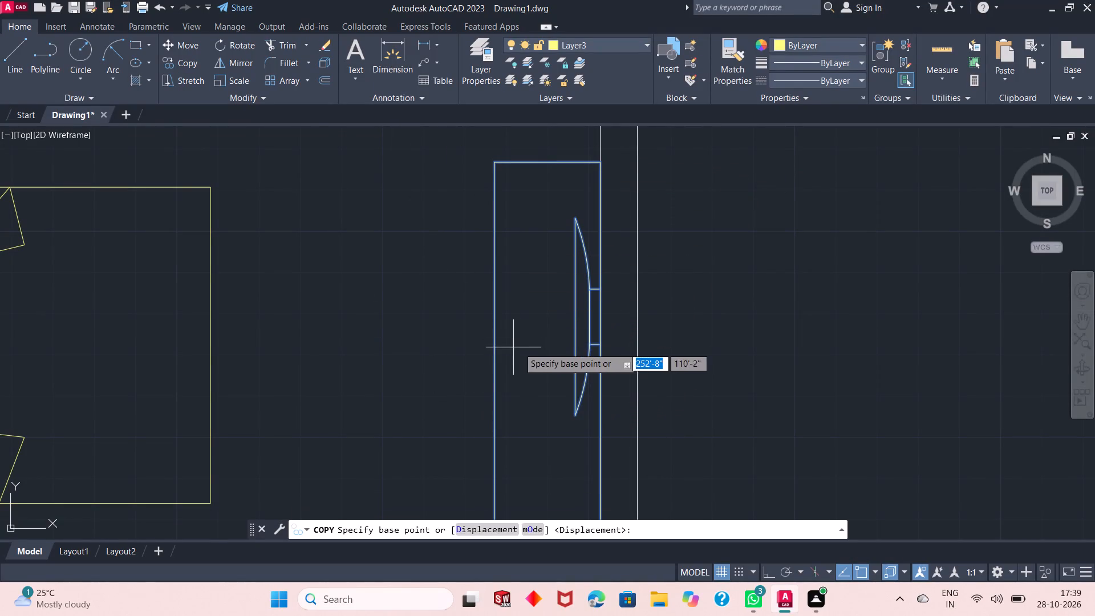
pyautogui.scroll(1, 530, 339)
pyautogui.scroll(-3, 508, 291)
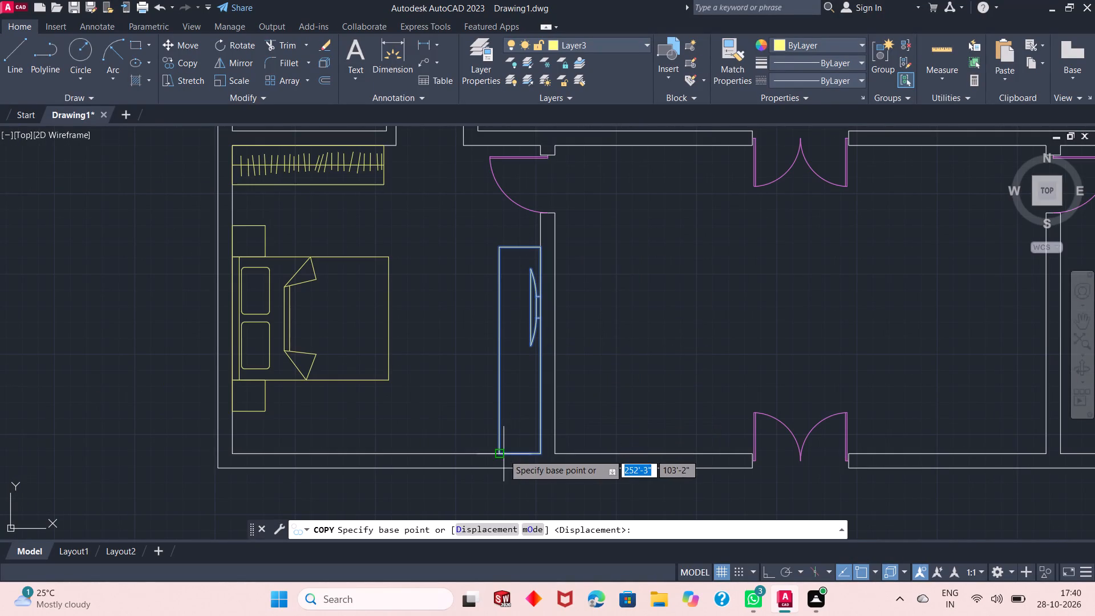
pyautogui.click(497, 451)
pyautogui.scroll(-3, 664, 406)
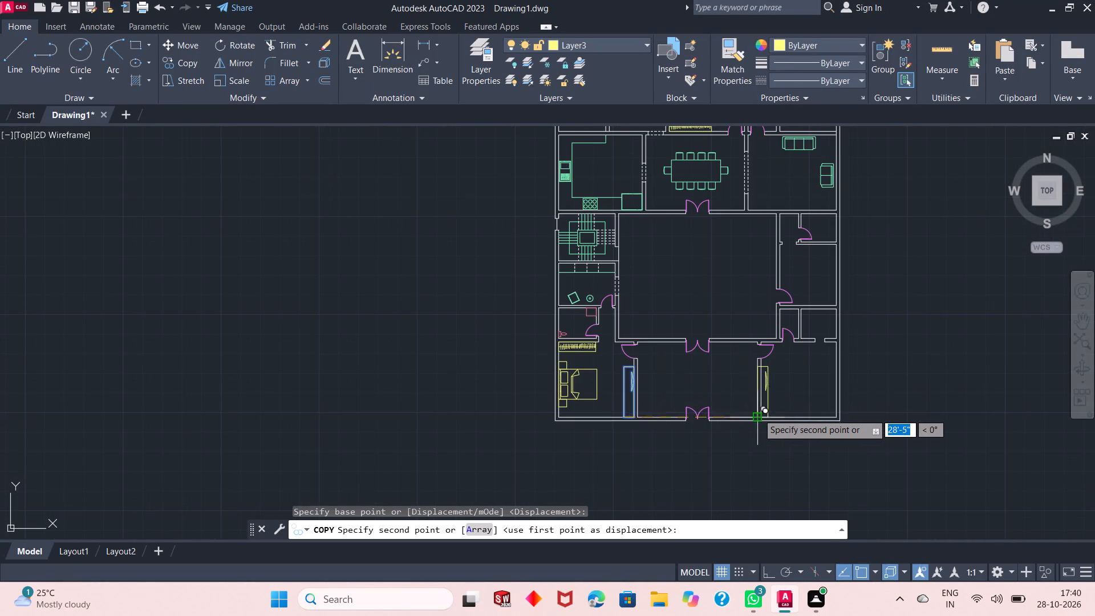
pyautogui.scroll(3, 758, 414)
pyautogui.click(759, 428)
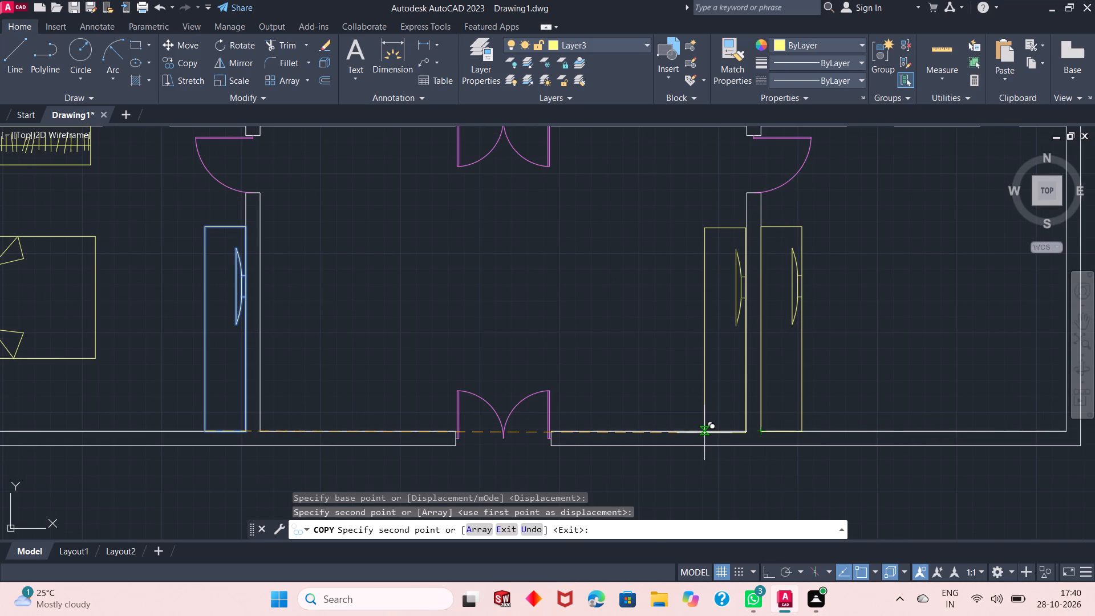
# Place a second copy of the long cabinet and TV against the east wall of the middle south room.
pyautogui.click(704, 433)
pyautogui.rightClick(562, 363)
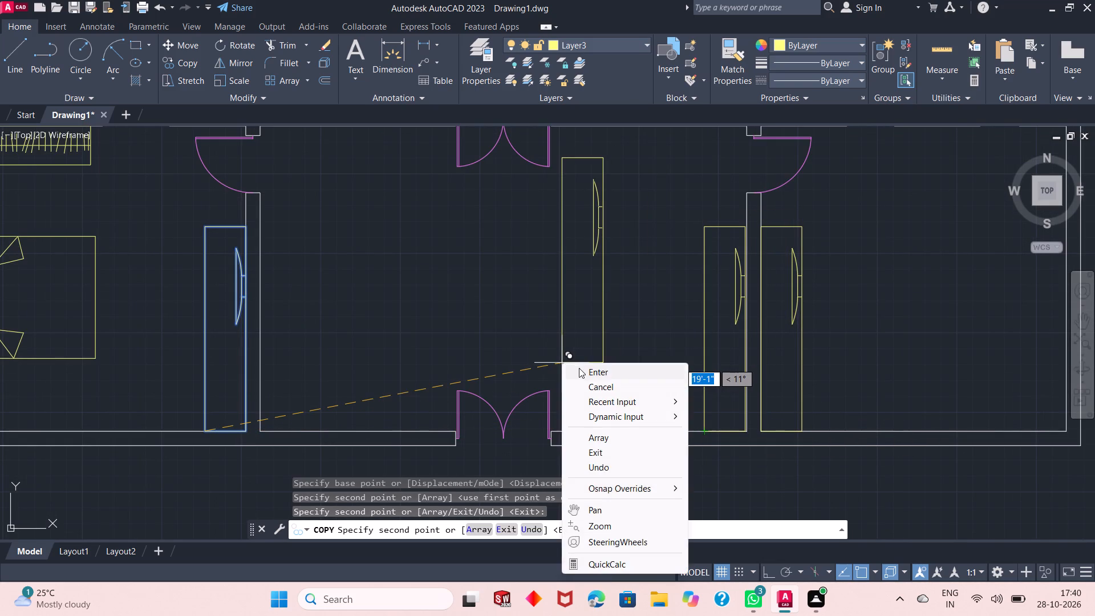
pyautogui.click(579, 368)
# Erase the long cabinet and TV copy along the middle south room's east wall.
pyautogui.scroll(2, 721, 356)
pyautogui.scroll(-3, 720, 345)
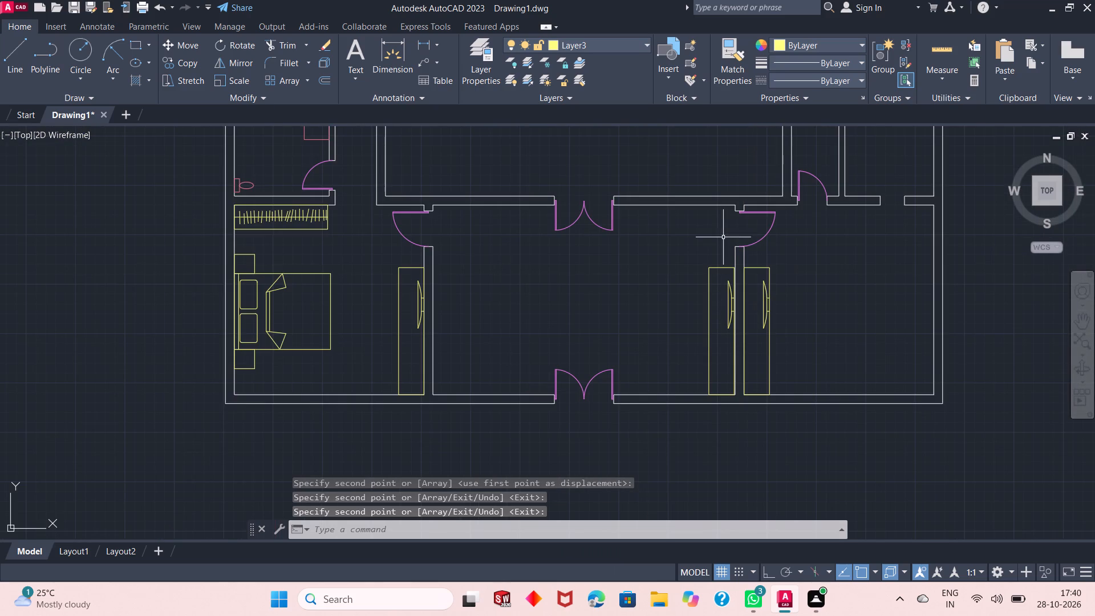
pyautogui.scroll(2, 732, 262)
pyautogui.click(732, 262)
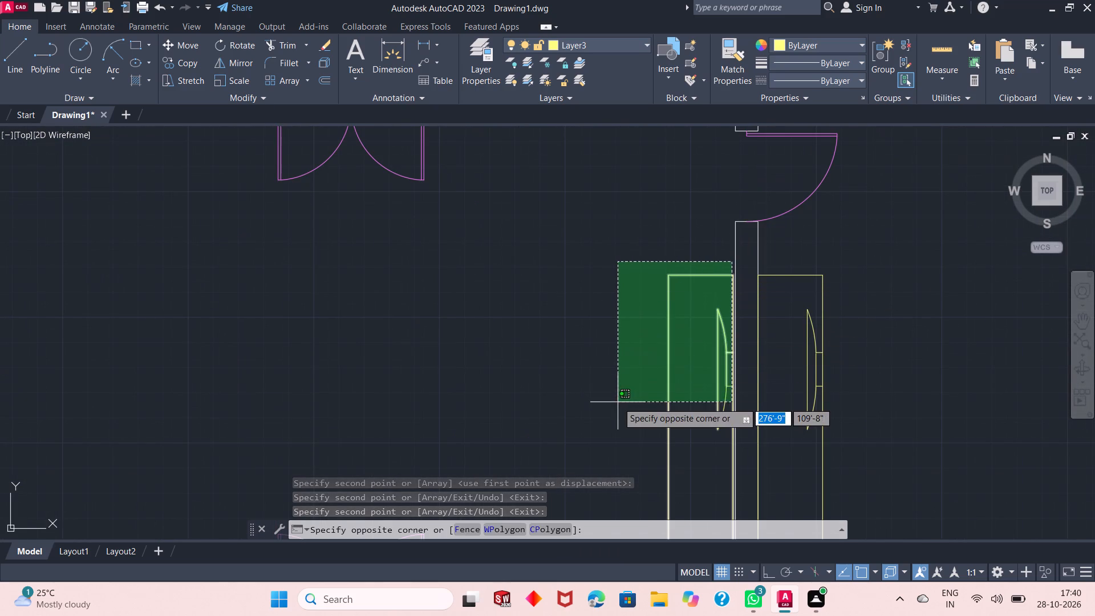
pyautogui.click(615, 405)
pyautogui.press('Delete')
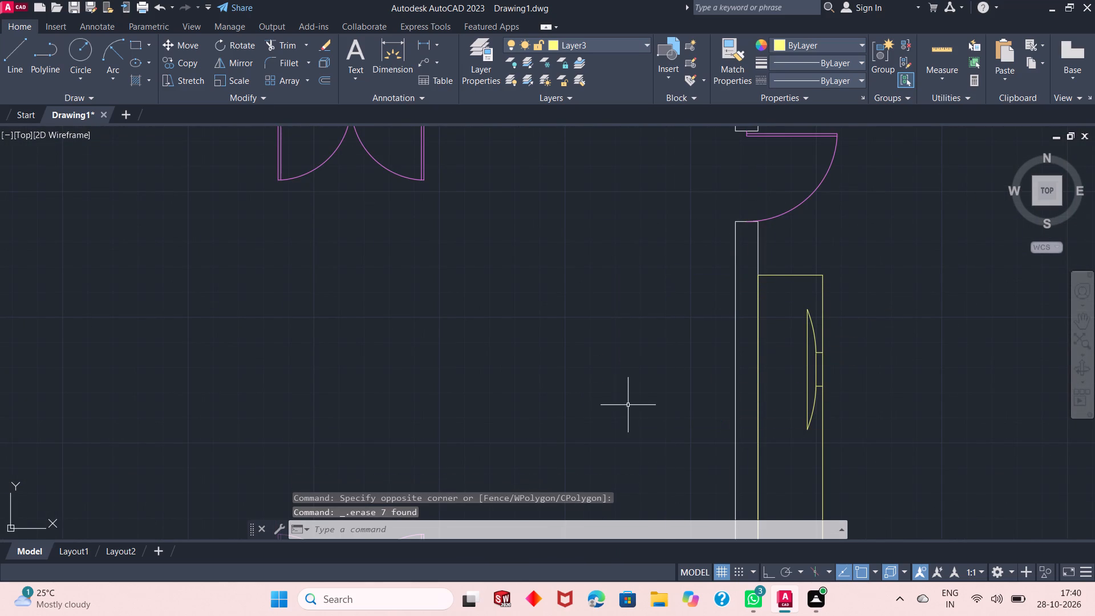
# Erase the wrongly facing TV from the long cabinet in the southeast room.
pyautogui.scroll(-1, 624, 317)
pyautogui.scroll(2, 702, 333)
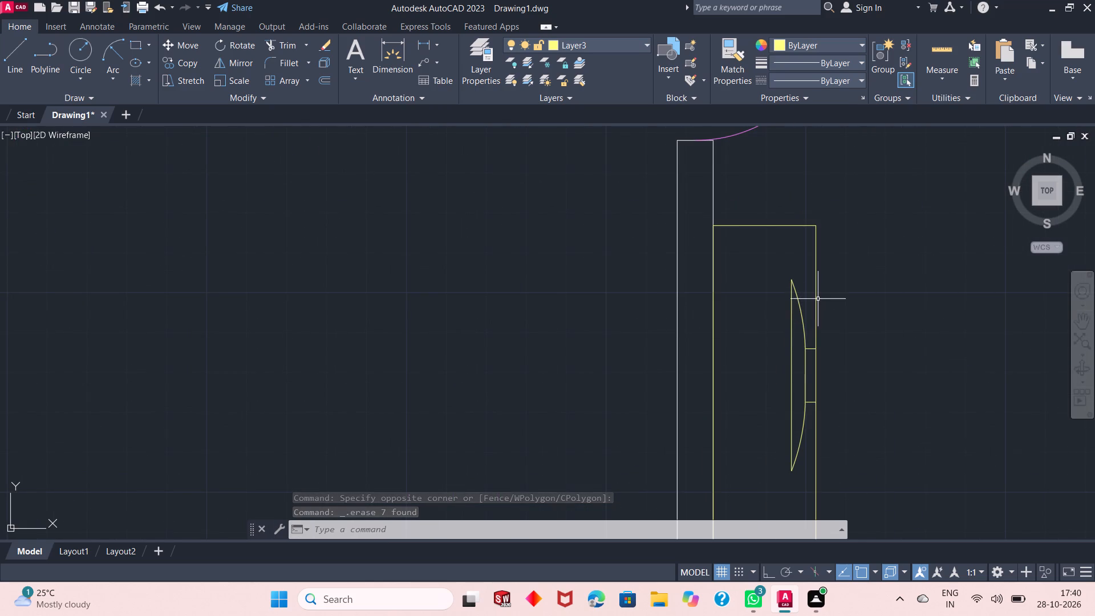
pyautogui.click(813, 288)
pyautogui.click(762, 473)
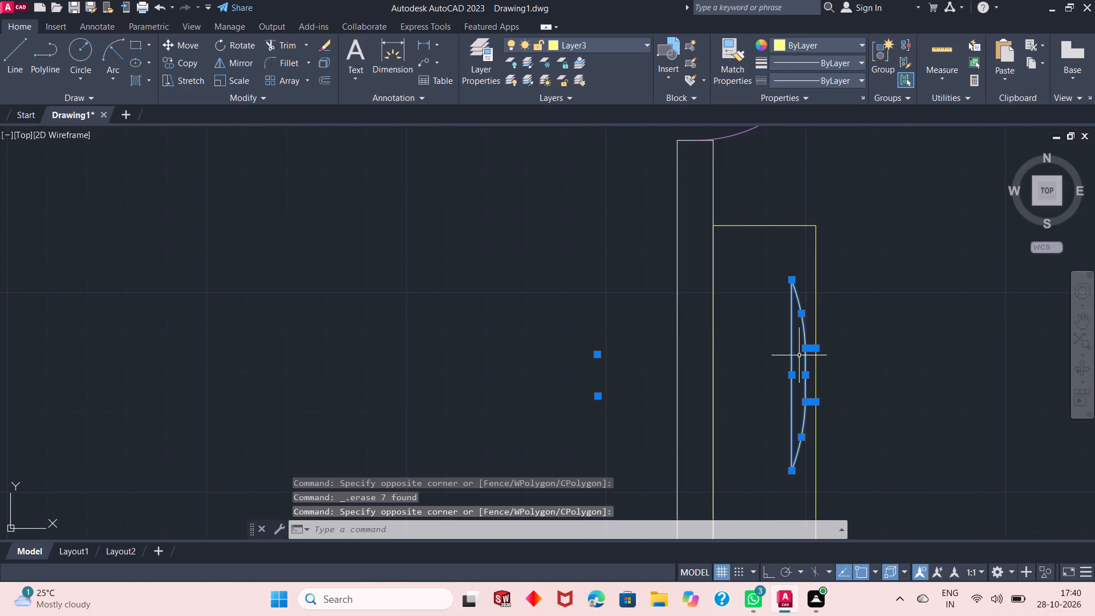
pyautogui.rightClick(870, 283)
pyautogui.click(907, 323)
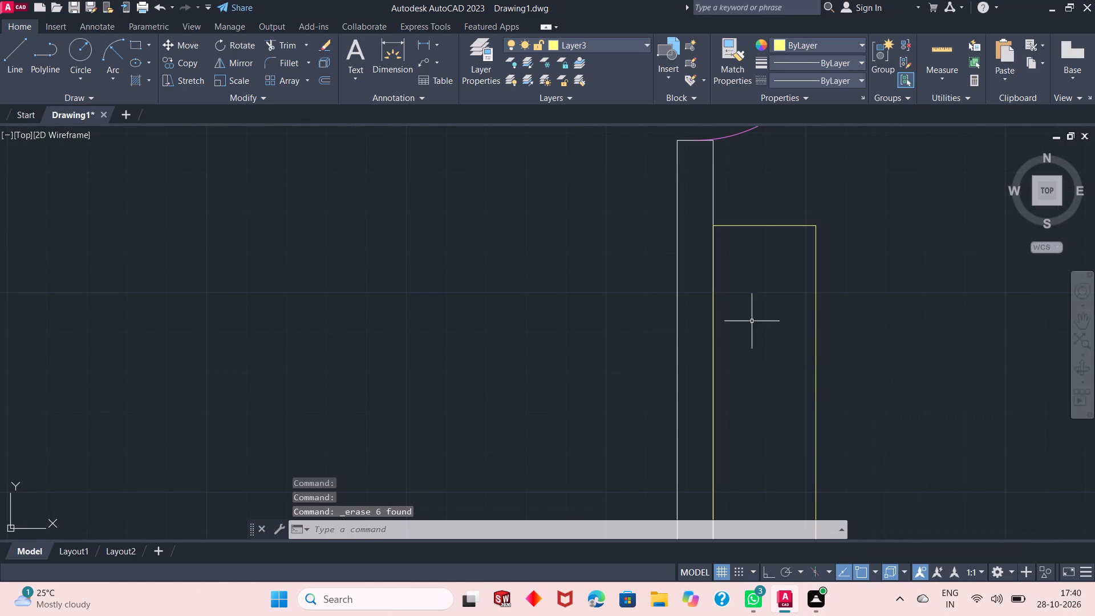
# Copy the wall-mounted TV from the northeast bedroom to the southeast room's west wall, within the long cabinet.
pyautogui.scroll(-7, 752, 321)
pyautogui.scroll(2, 741, 192)
pyautogui.scroll(2, 761, 278)
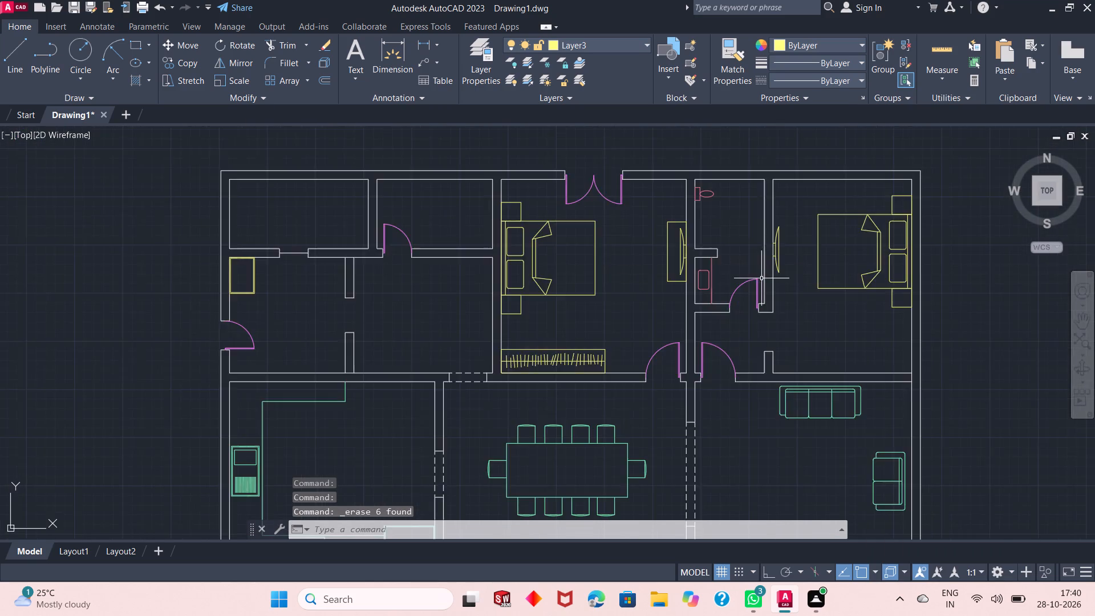
pyautogui.scroll(2, 761, 278)
pyautogui.click(818, 121)
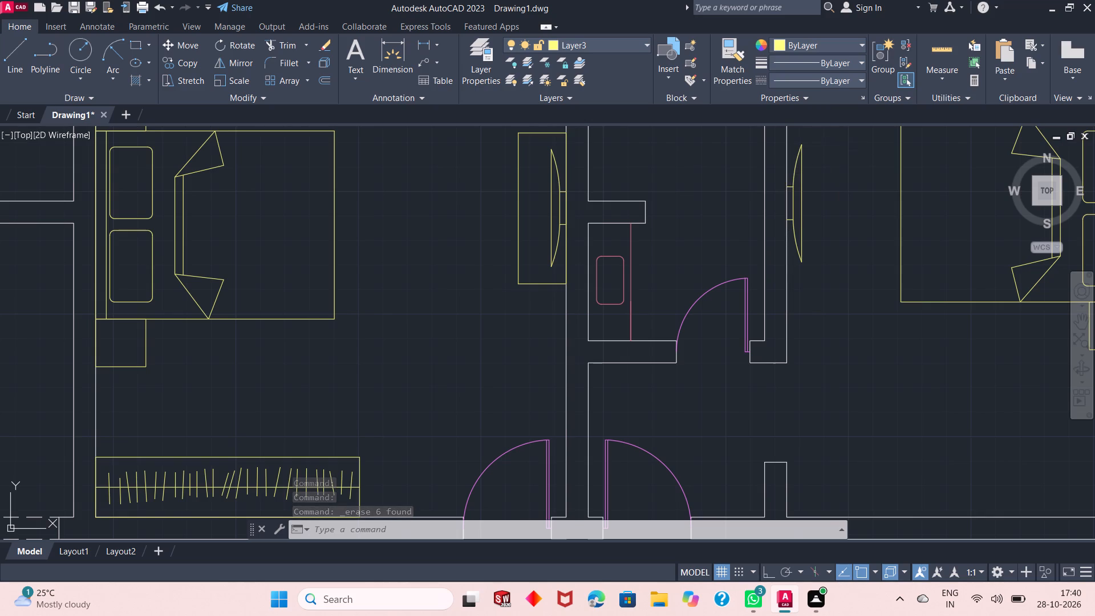
pyautogui.click(838, 135)
pyautogui.click(792, 281)
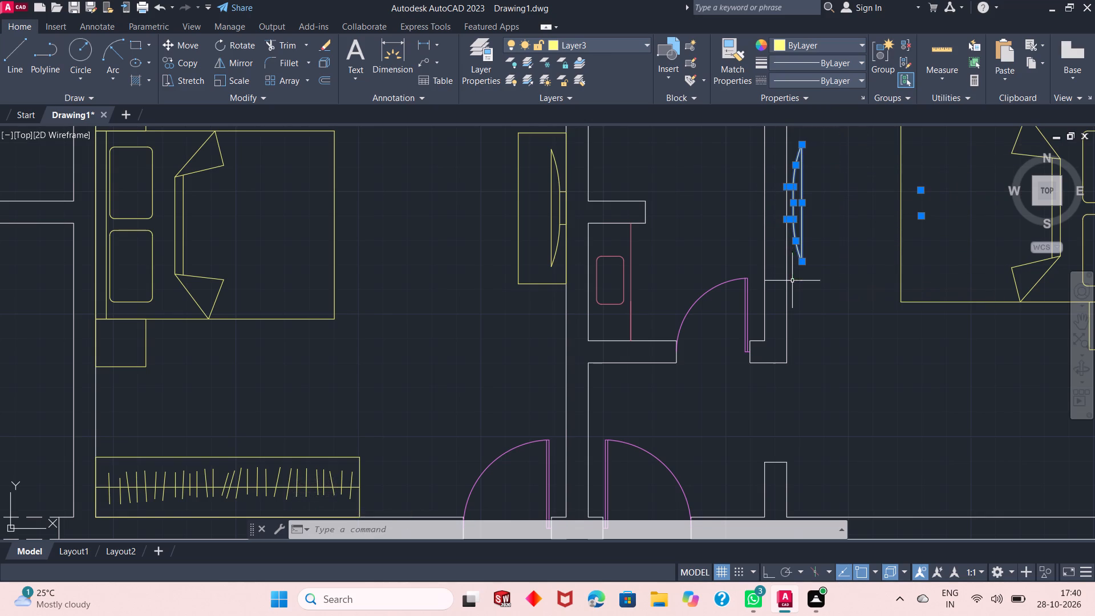
pyautogui.click(173, 59)
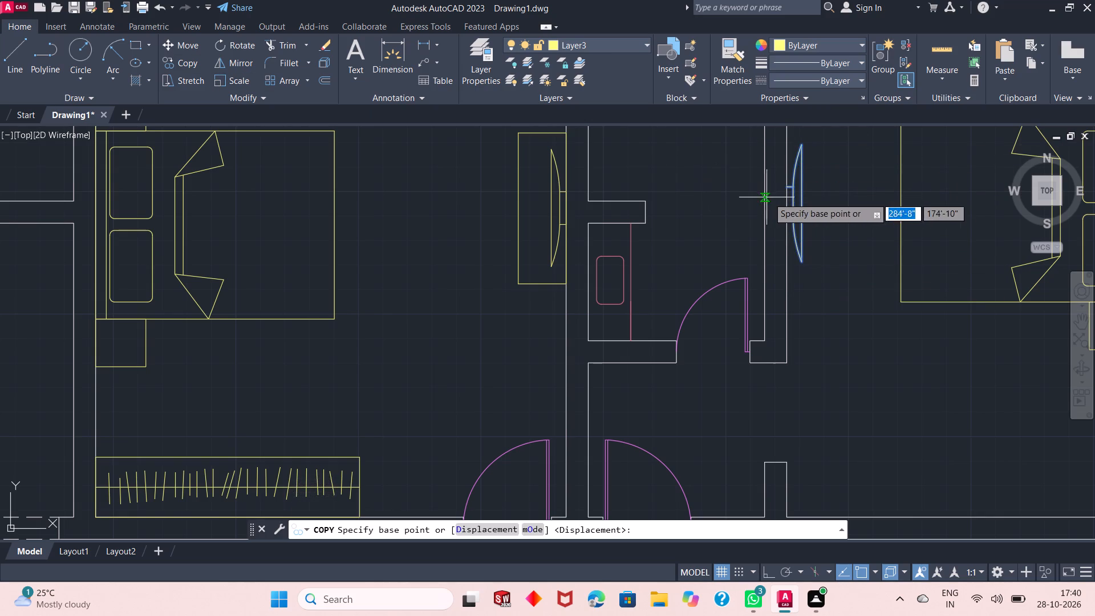
pyautogui.click(787, 186)
pyautogui.scroll(-2, 779, 186)
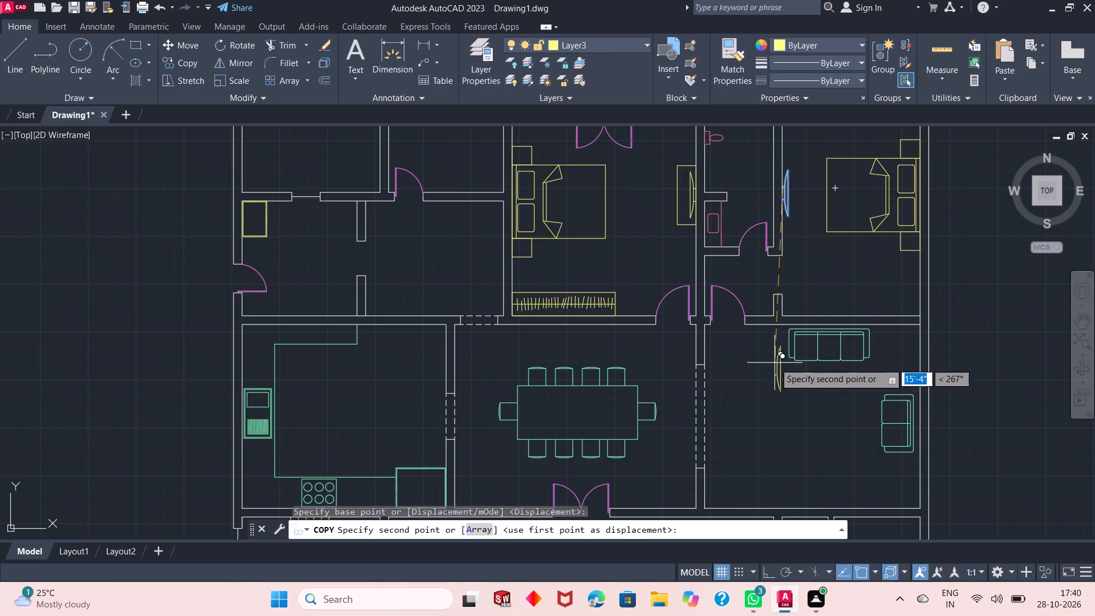
pyautogui.scroll(3, 774, 363)
pyautogui.scroll(-5, 788, 231)
pyautogui.scroll(4, 763, 487)
pyautogui.scroll(-1, 798, 229)
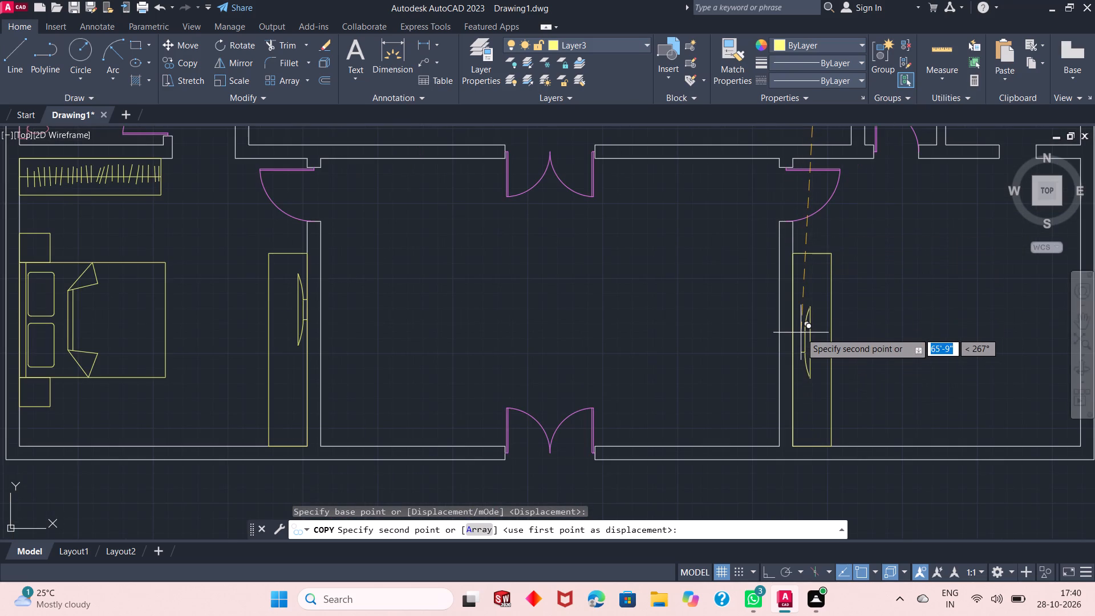
pyautogui.click(795, 300)
pyautogui.rightClick(858, 309)
pyautogui.click(866, 317)
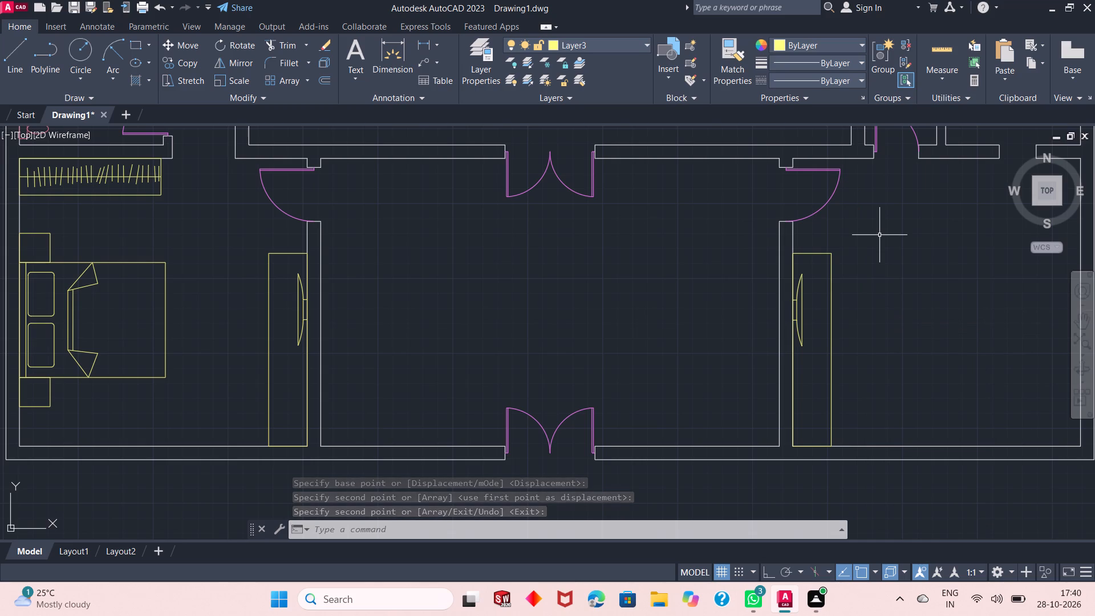
# Copy the short cabinet with its TV from the middle north bedroom to the east wall of the middle south room.
pyautogui.scroll(-4, 832, 382)
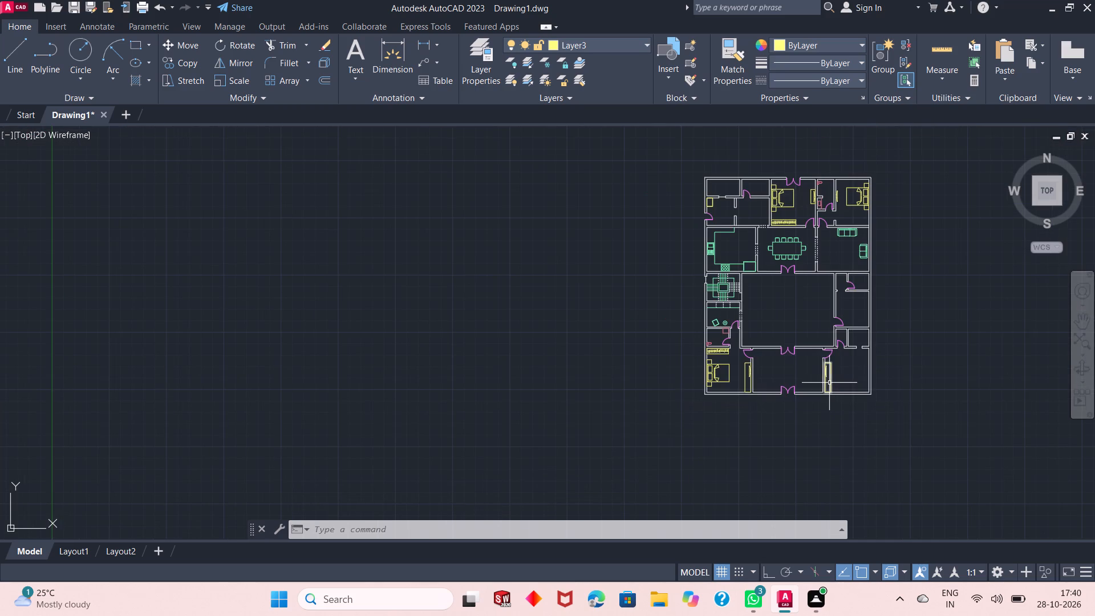
pyautogui.scroll(4, 813, 192)
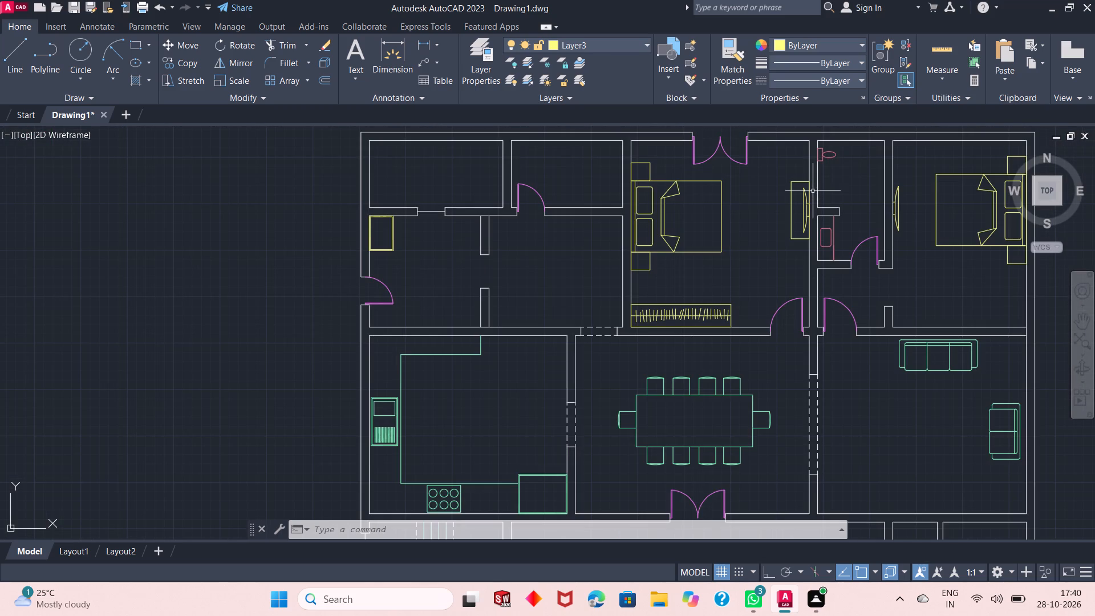
pyautogui.scroll(1, 810, 188)
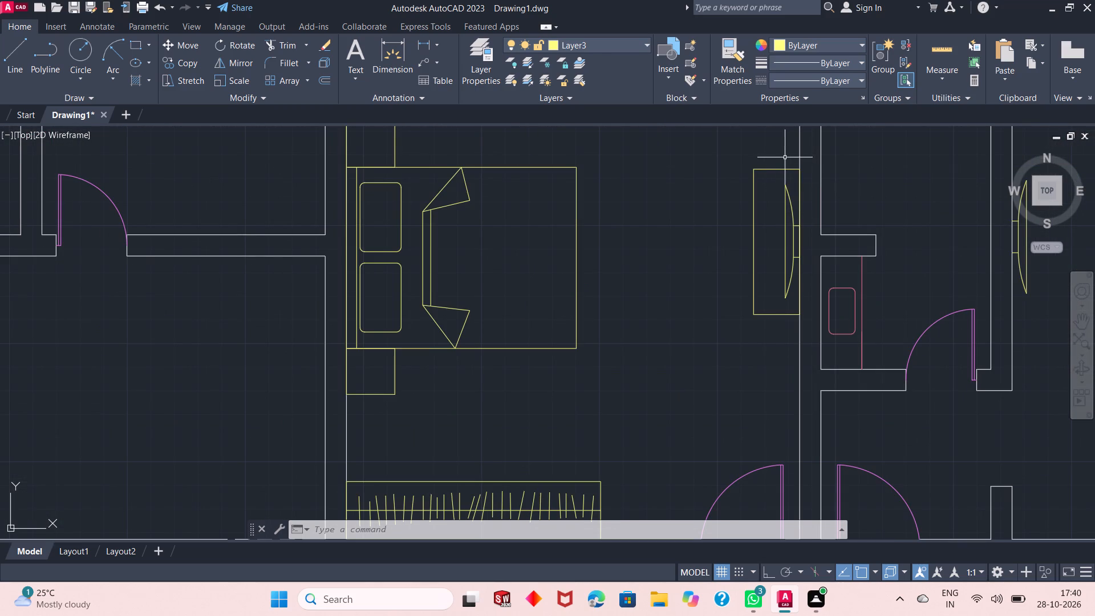
pyautogui.click(797, 161)
pyautogui.click(691, 326)
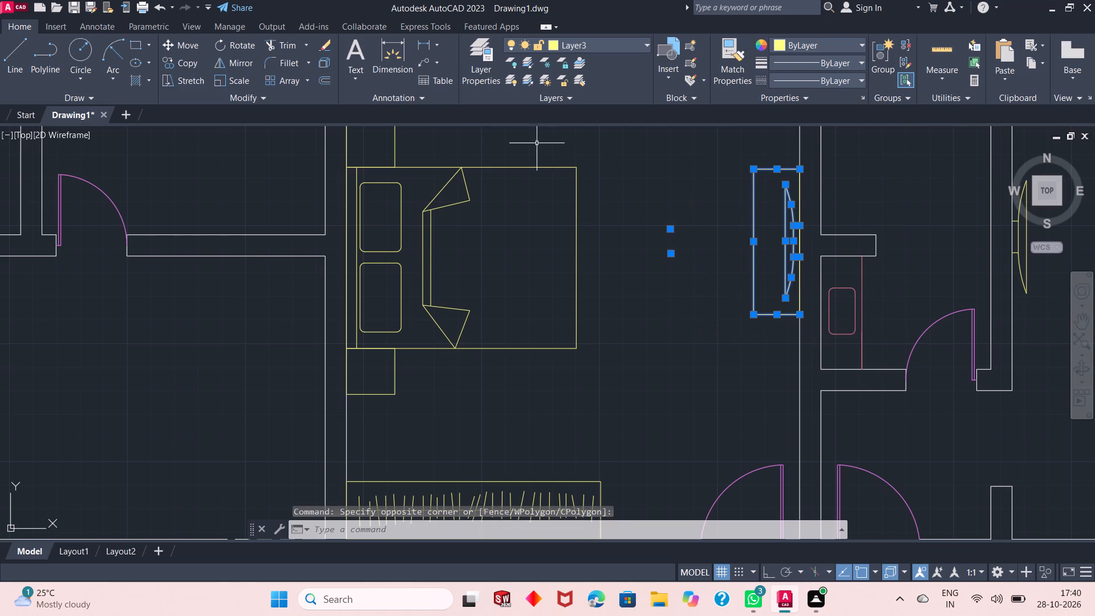
pyautogui.click(800, 193)
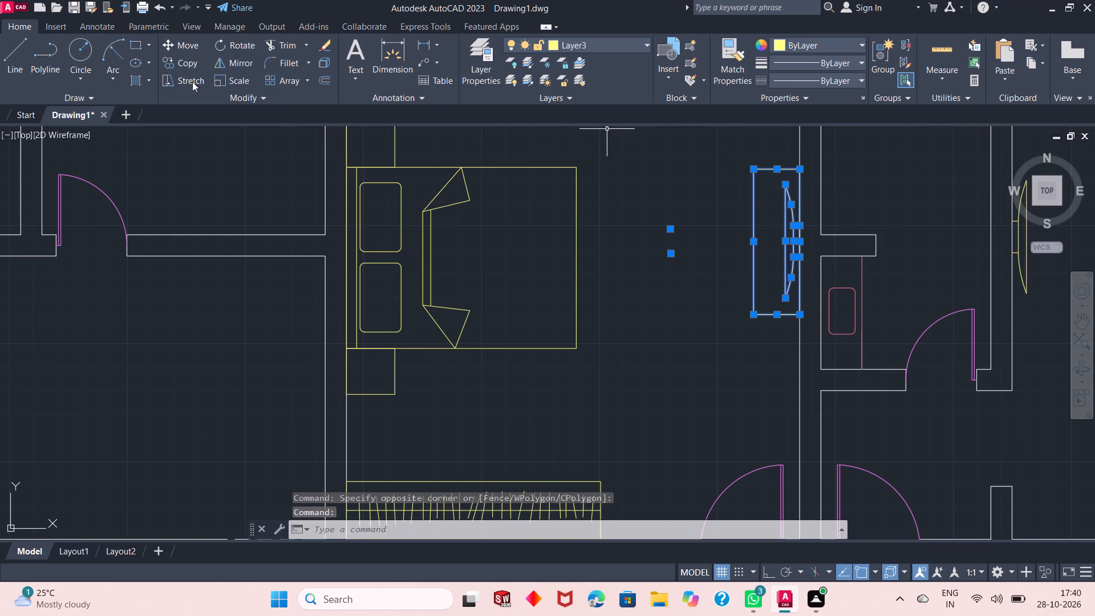
pyautogui.scroll(3, 761, 218)
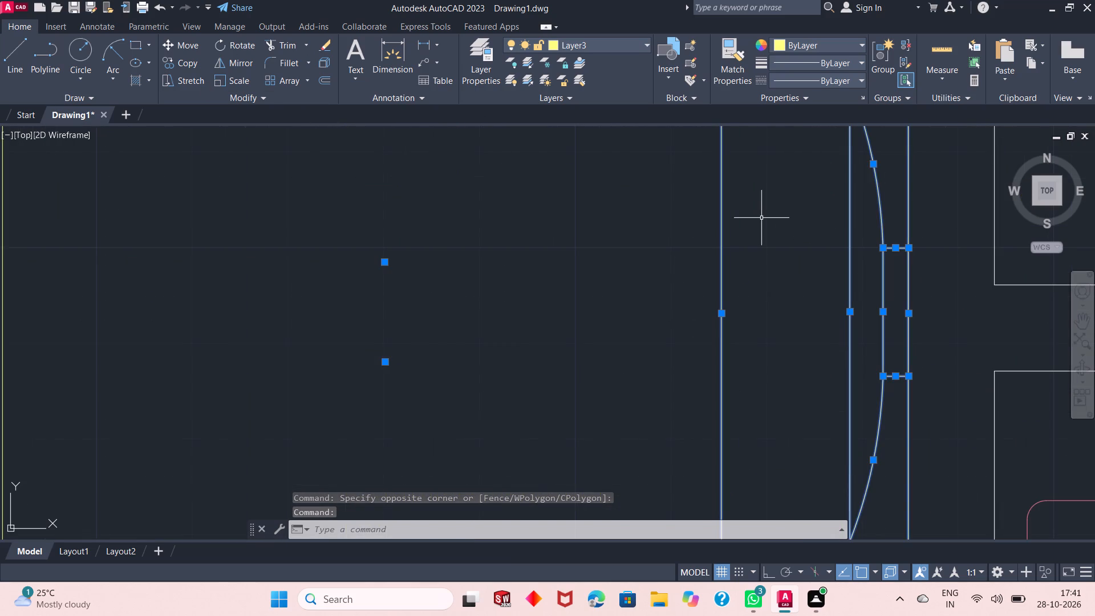
pyautogui.scroll(-3, 761, 218)
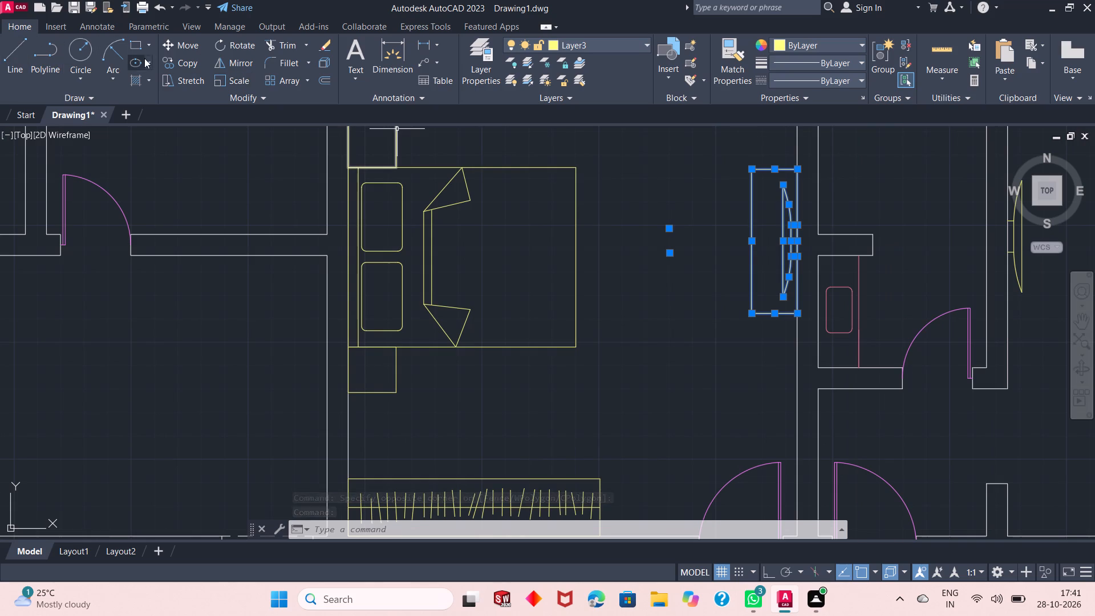
pyautogui.click(162, 58)
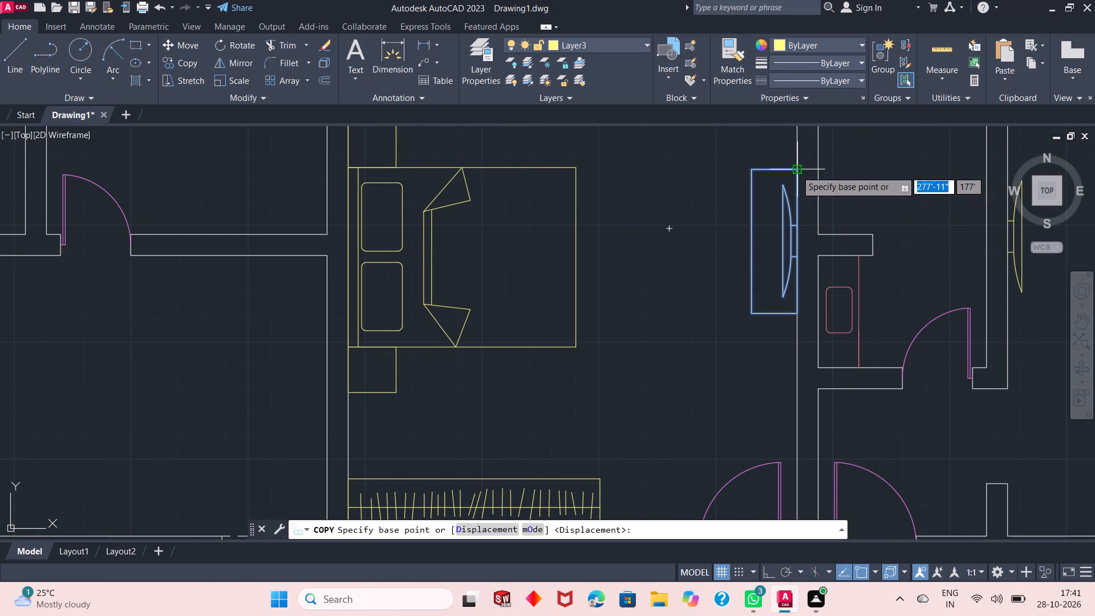
pyautogui.click(796, 169)
pyautogui.scroll(-3, 701, 179)
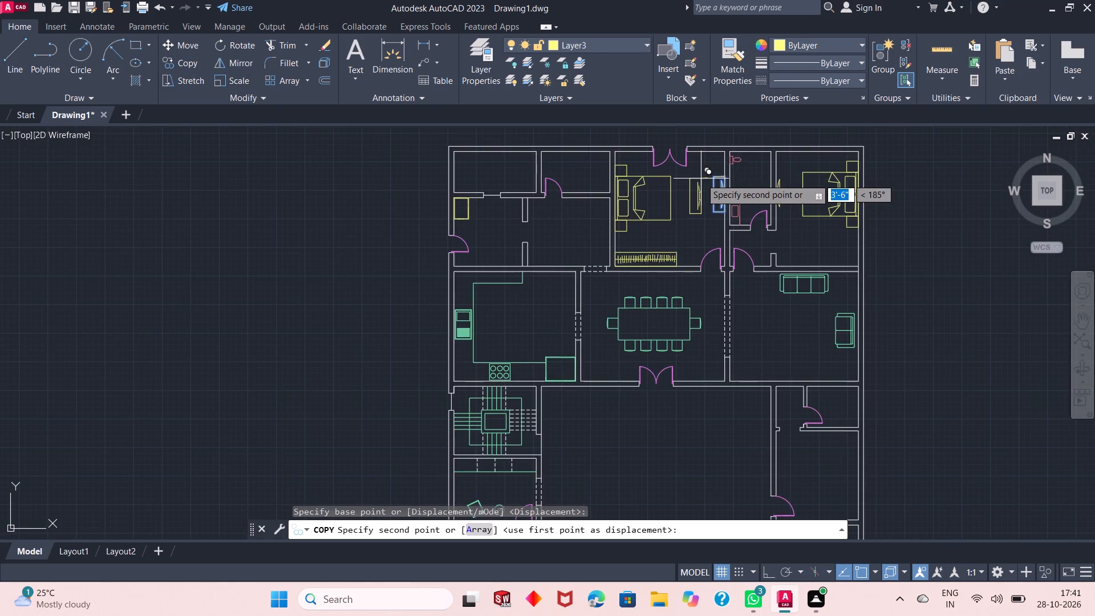
pyautogui.scroll(-3, 701, 179)
pyautogui.scroll(3, 693, 281)
pyautogui.scroll(4, 724, 320)
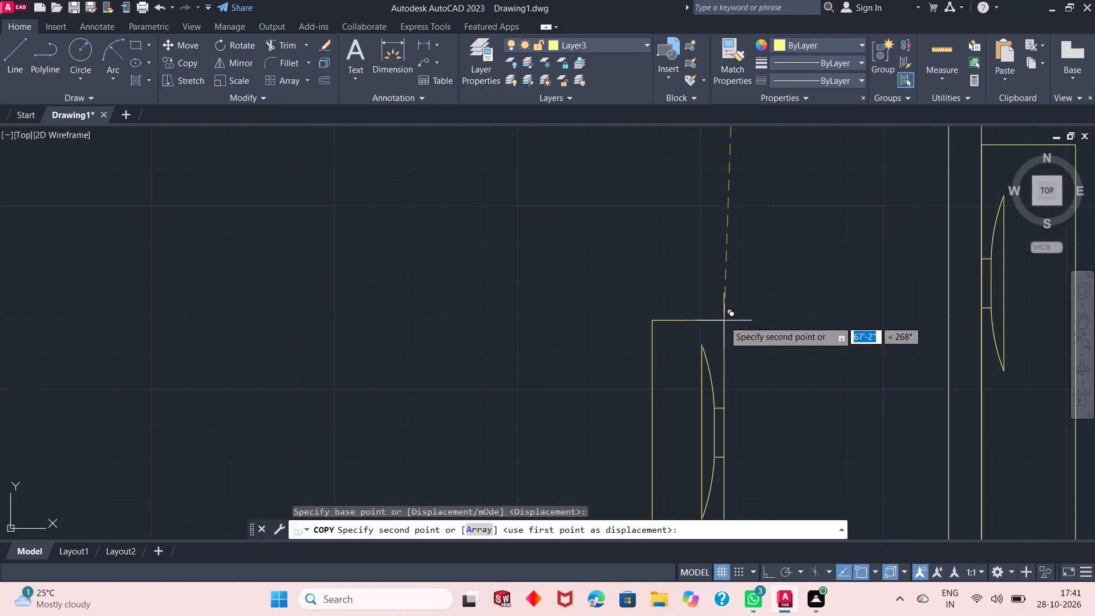
pyautogui.scroll(-2, 724, 321)
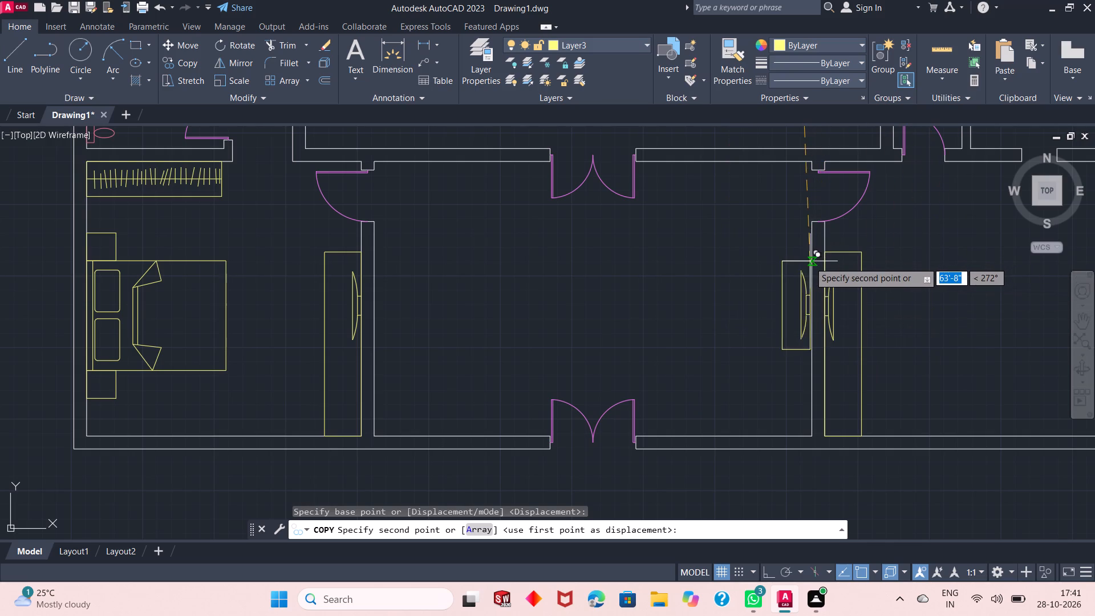
pyautogui.scroll(1, 808, 262)
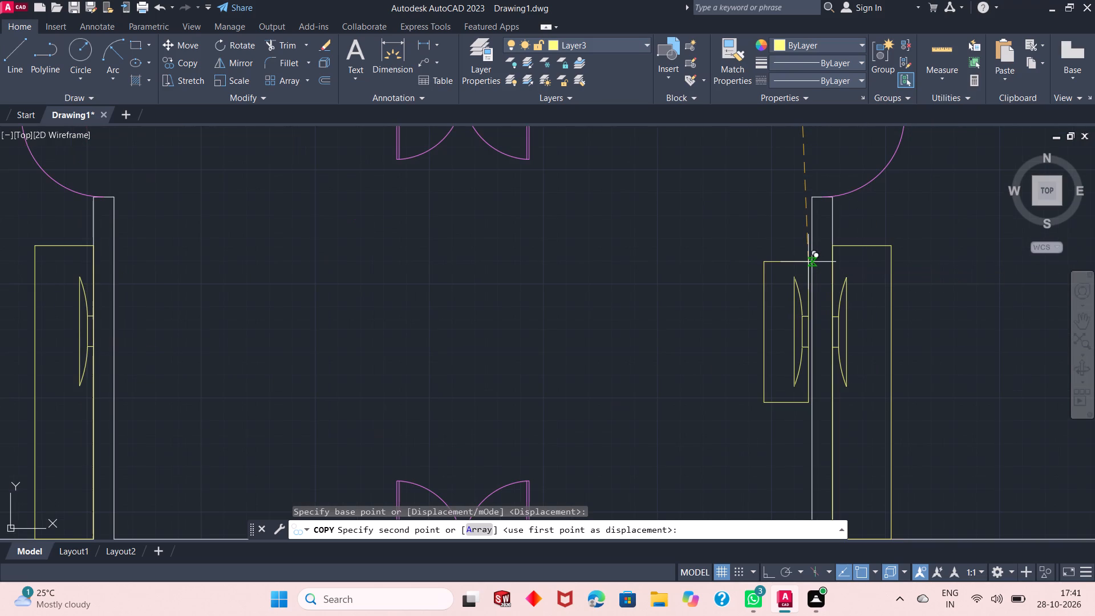
pyautogui.click(810, 255)
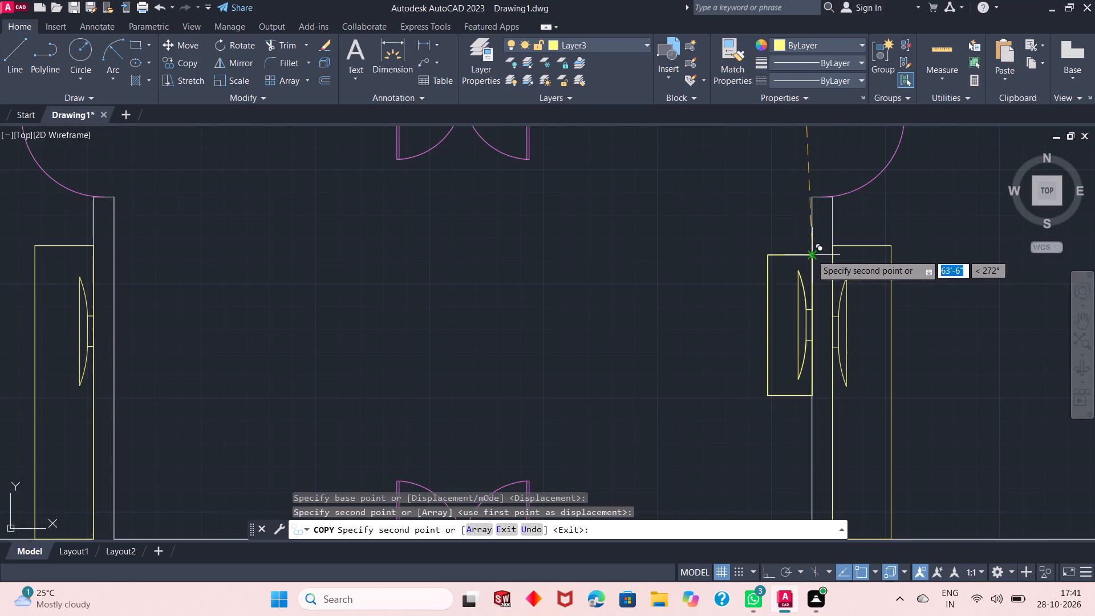
pyautogui.rightClick(842, 221)
pyautogui.click(861, 227)
pyautogui.scroll(-1, 741, 301)
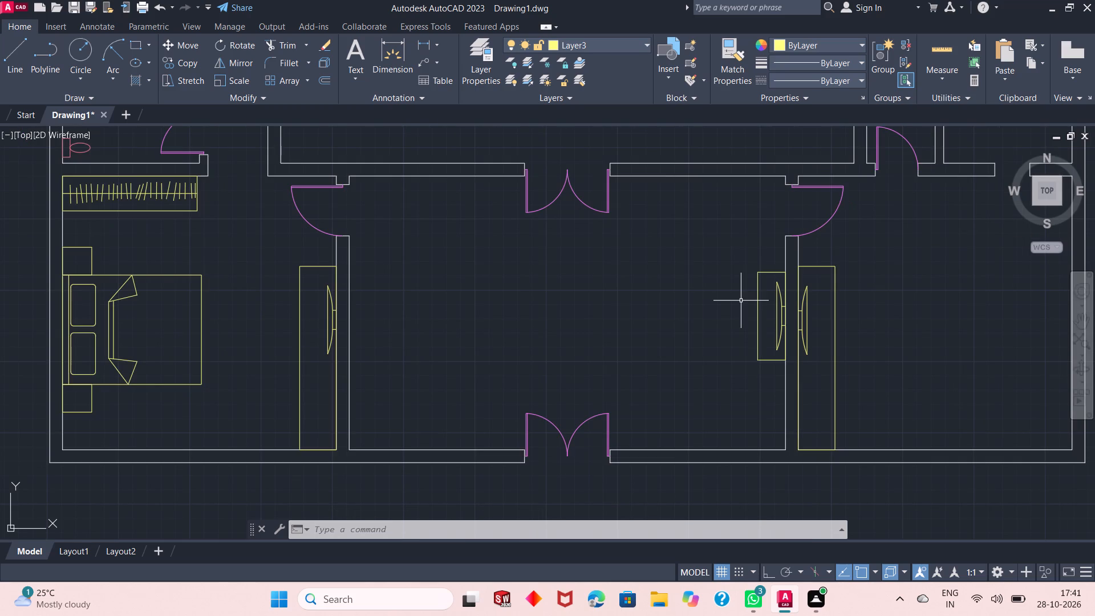
pyautogui.scroll(-1, 687, 359)
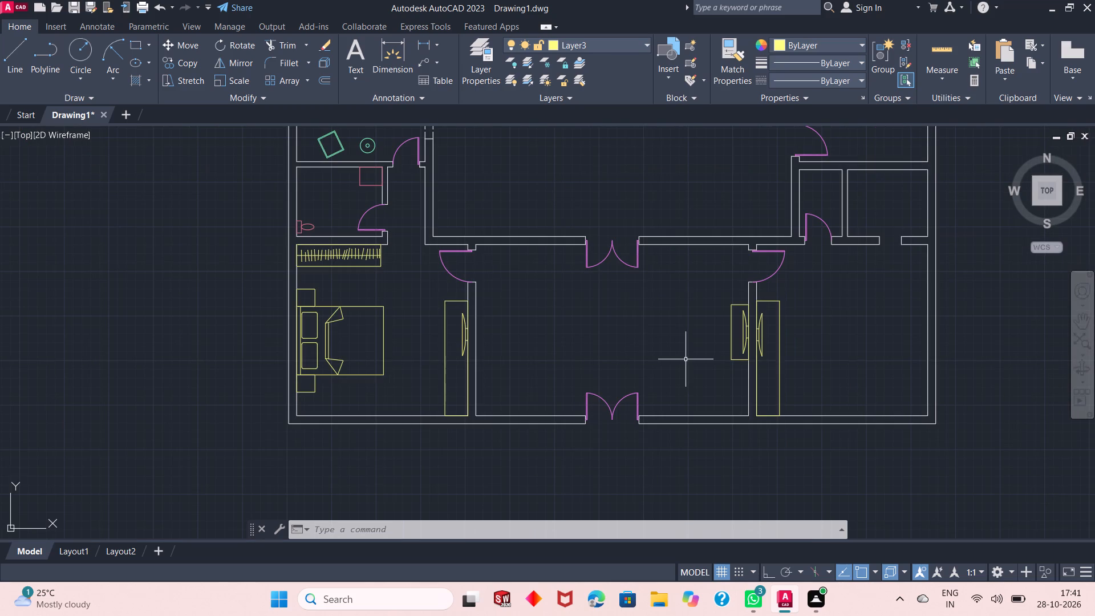
# Copy the bed with both nightstands from the northeast bedroom to the east wall of the southeast room.
pyautogui.click(406, 270)
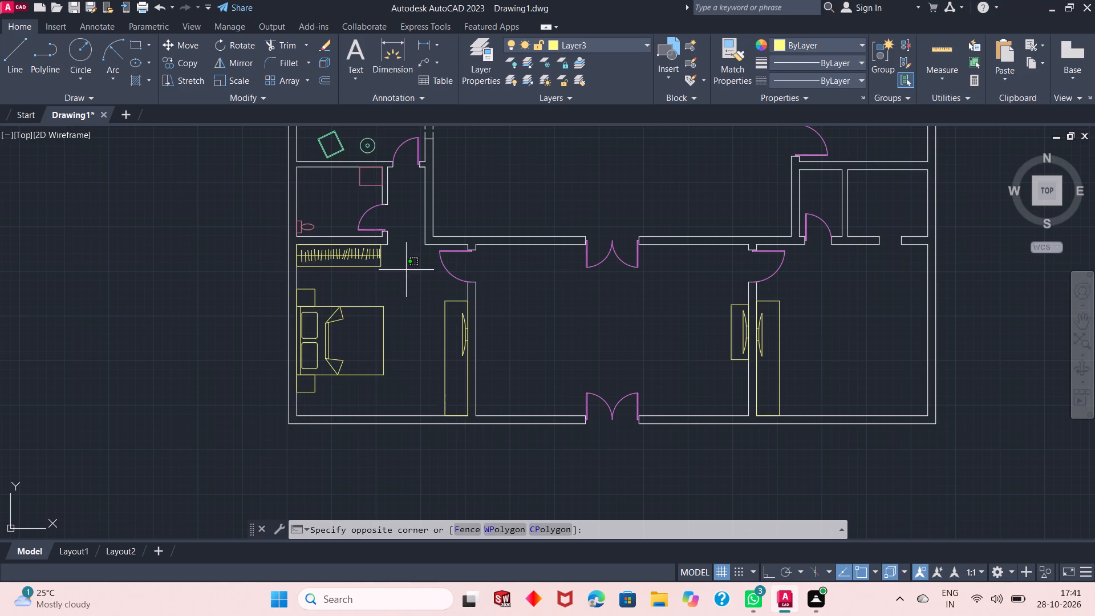
pyautogui.click(344, 281)
pyautogui.scroll(-3, 566, 344)
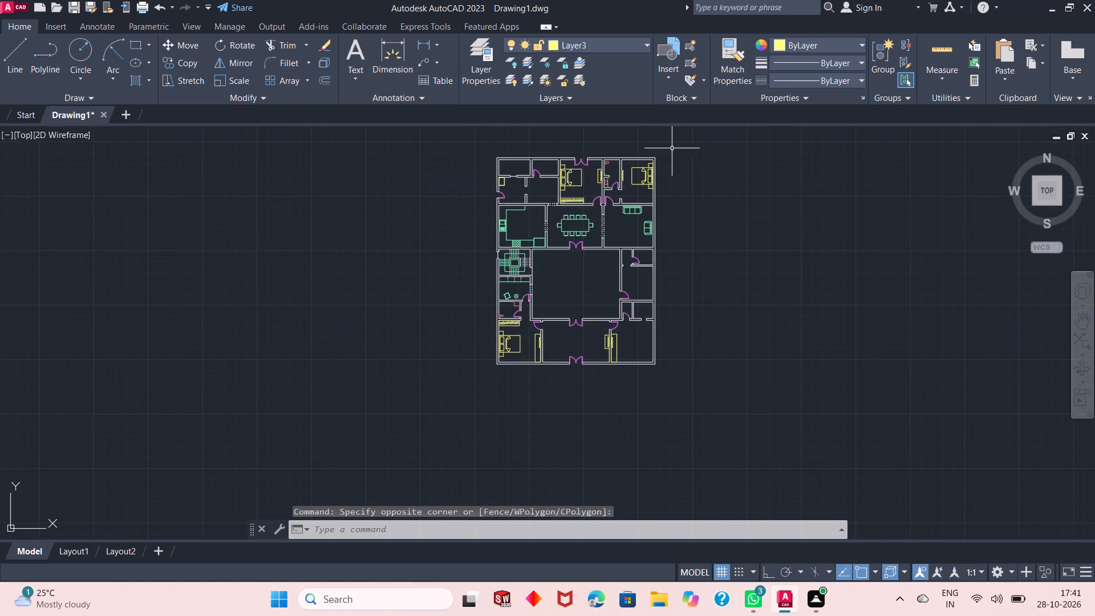
pyautogui.scroll(2, 672, 147)
pyautogui.scroll(2, 601, 205)
pyautogui.click(628, 152)
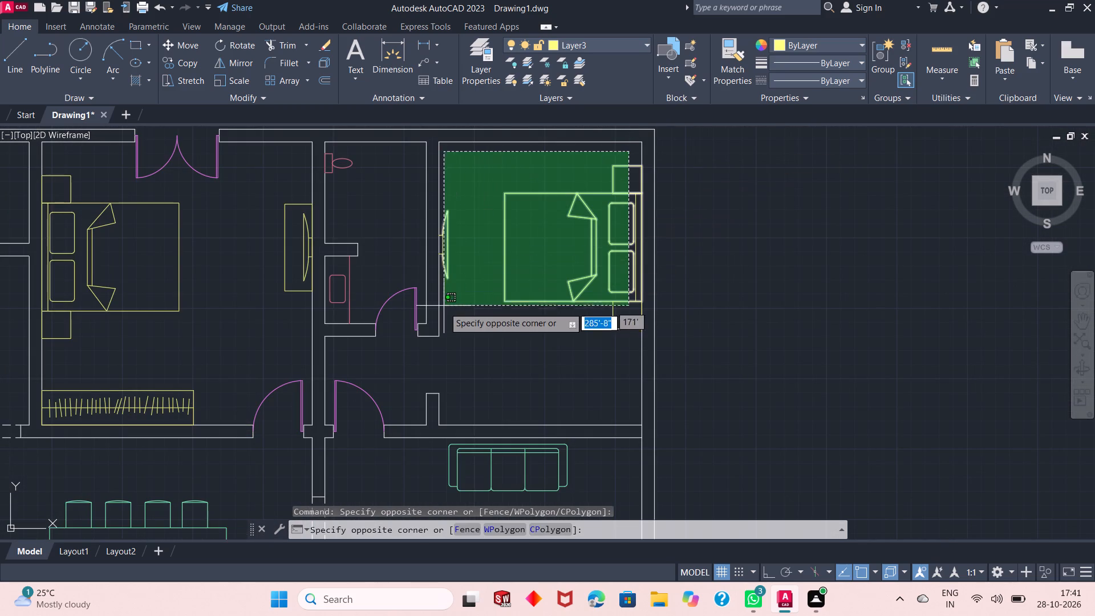
pyautogui.click(479, 348)
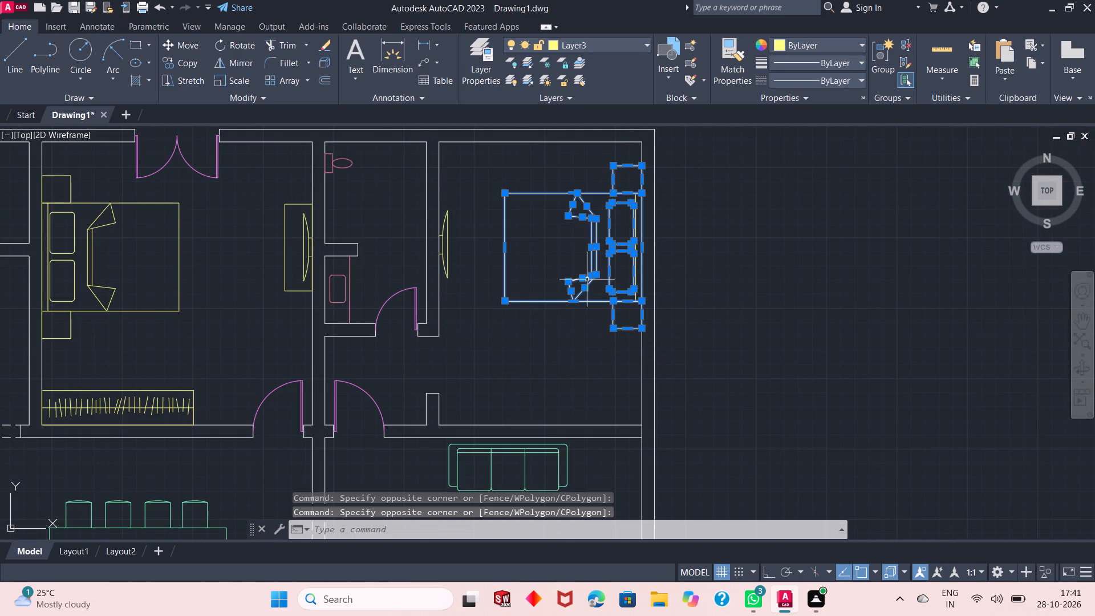
pyautogui.scroll(4, 595, 278)
pyautogui.click(861, 229)
pyautogui.click(800, 258)
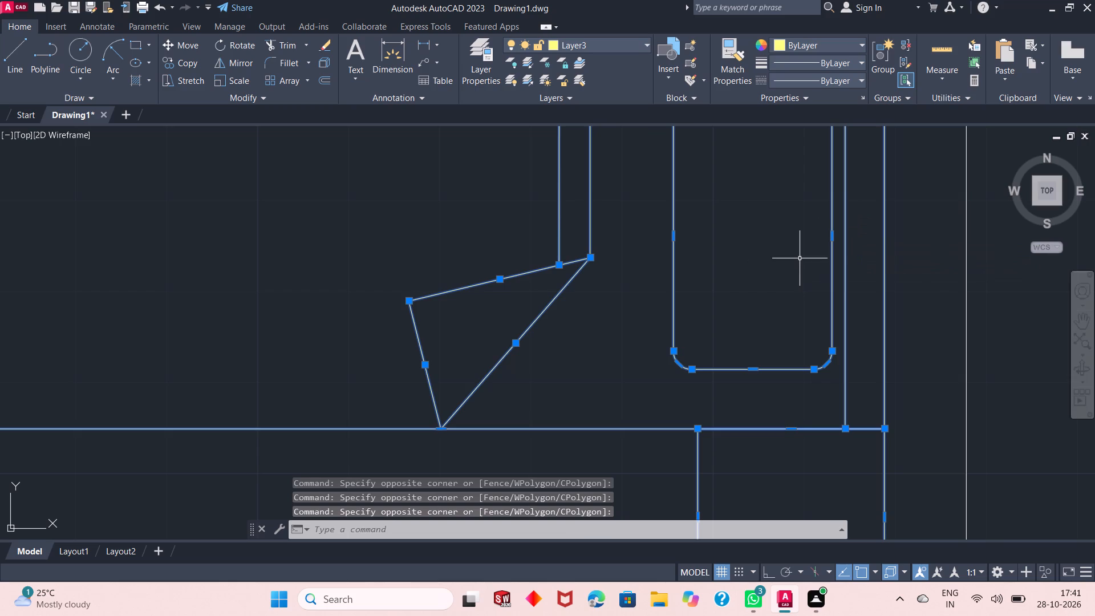
pyautogui.scroll(-2, 723, 299)
pyautogui.scroll(-2, 656, 310)
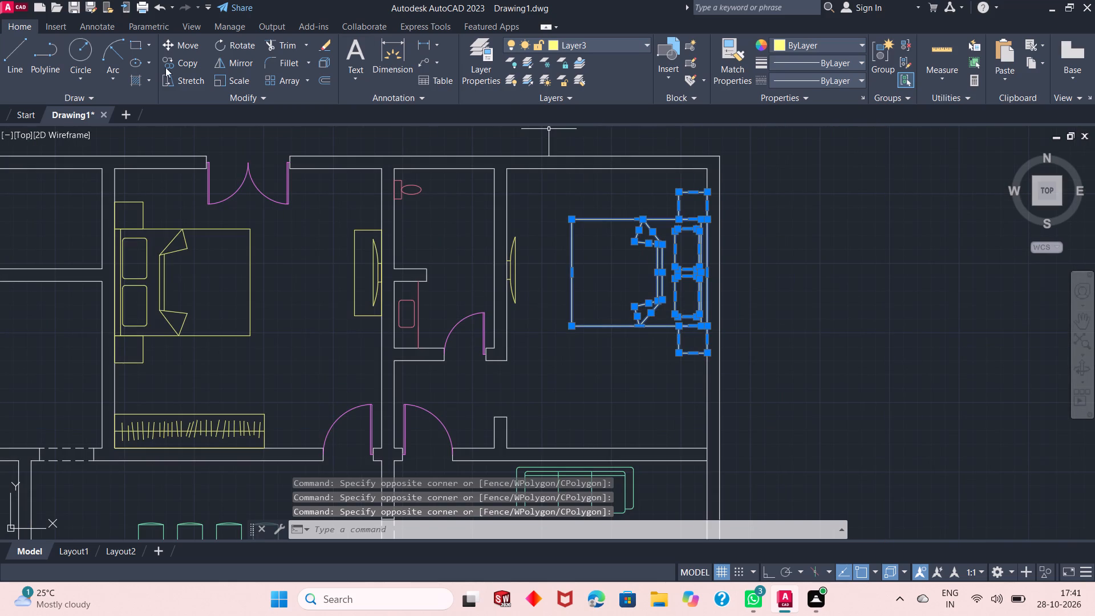
pyautogui.click(184, 61)
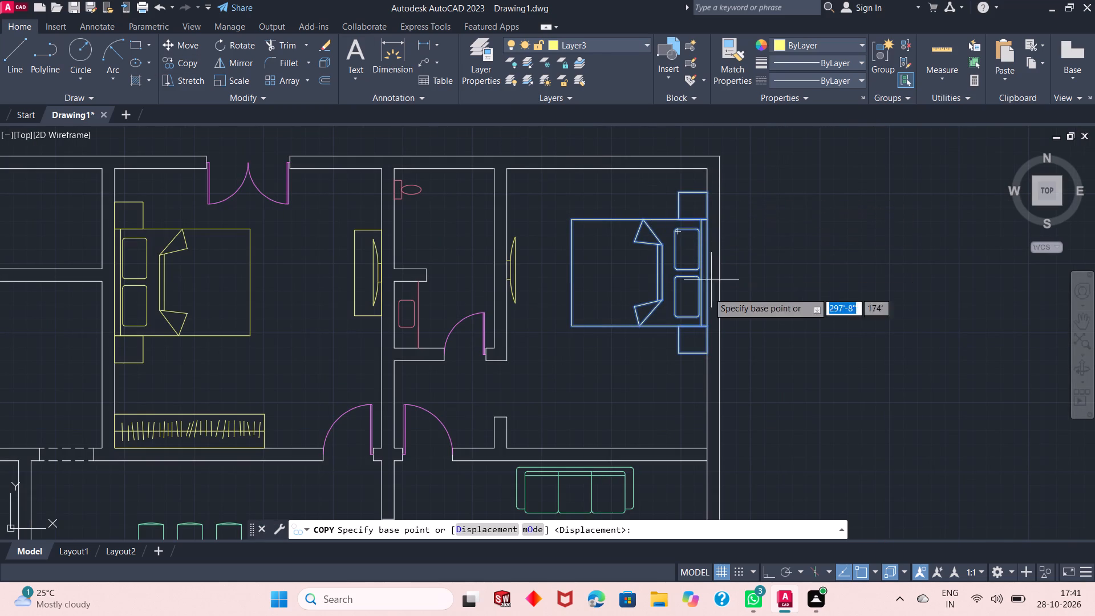
pyautogui.scroll(2, 709, 355)
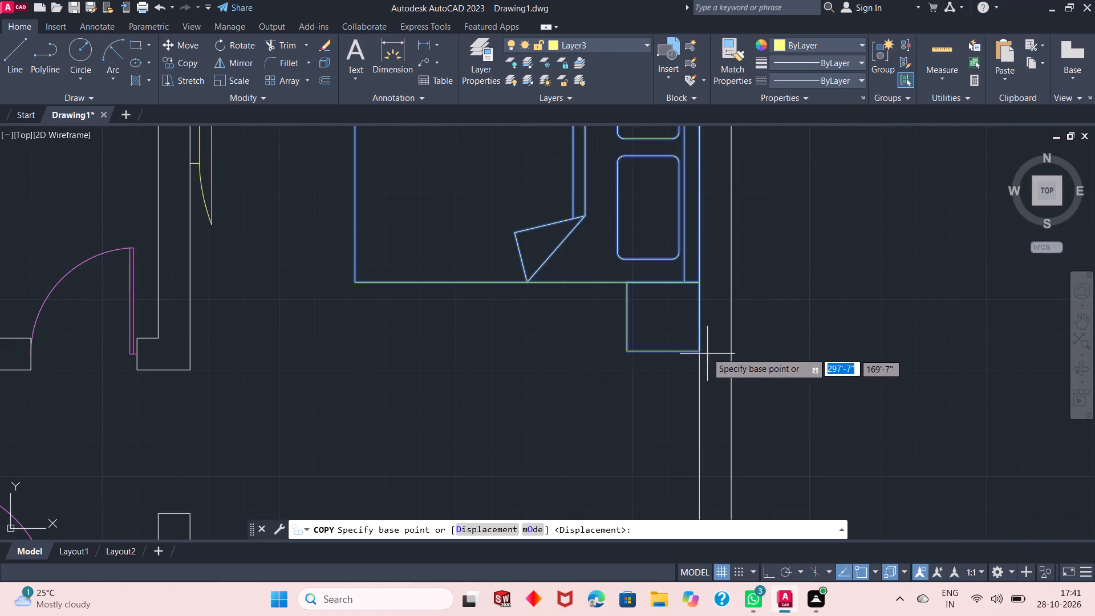
pyautogui.click(695, 351)
pyautogui.scroll(-5, 663, 193)
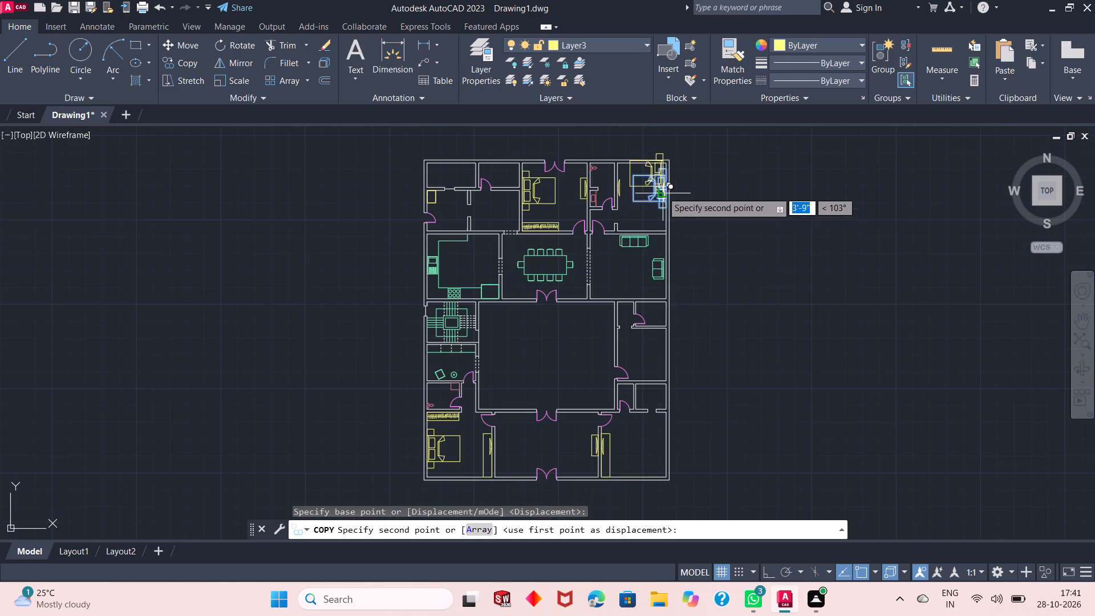
pyautogui.scroll(3, 645, 499)
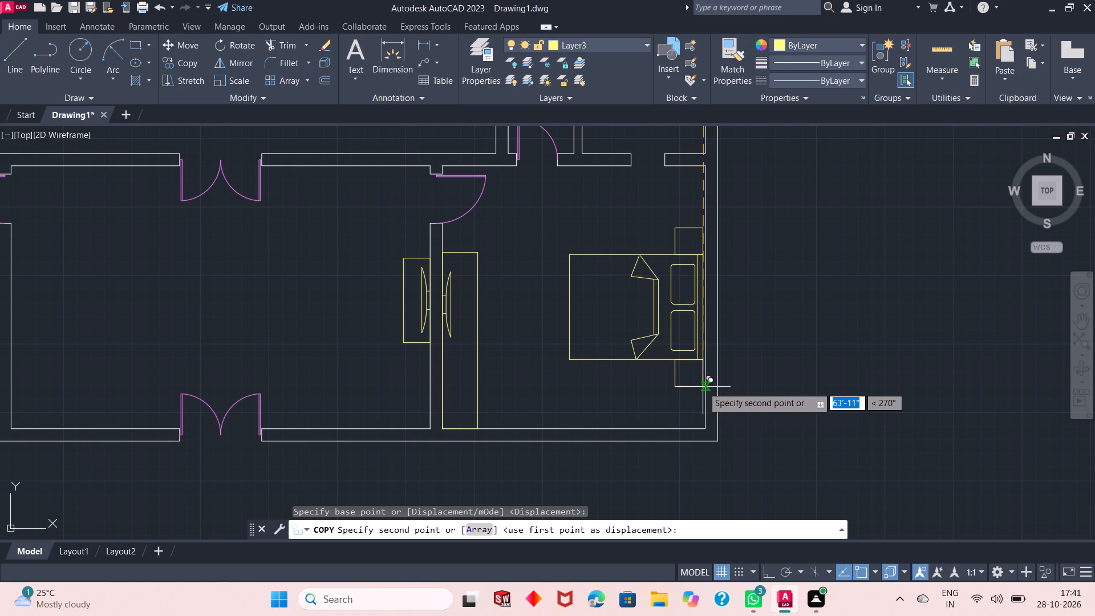
pyautogui.scroll(1, 704, 387)
pyautogui.click(704, 387)
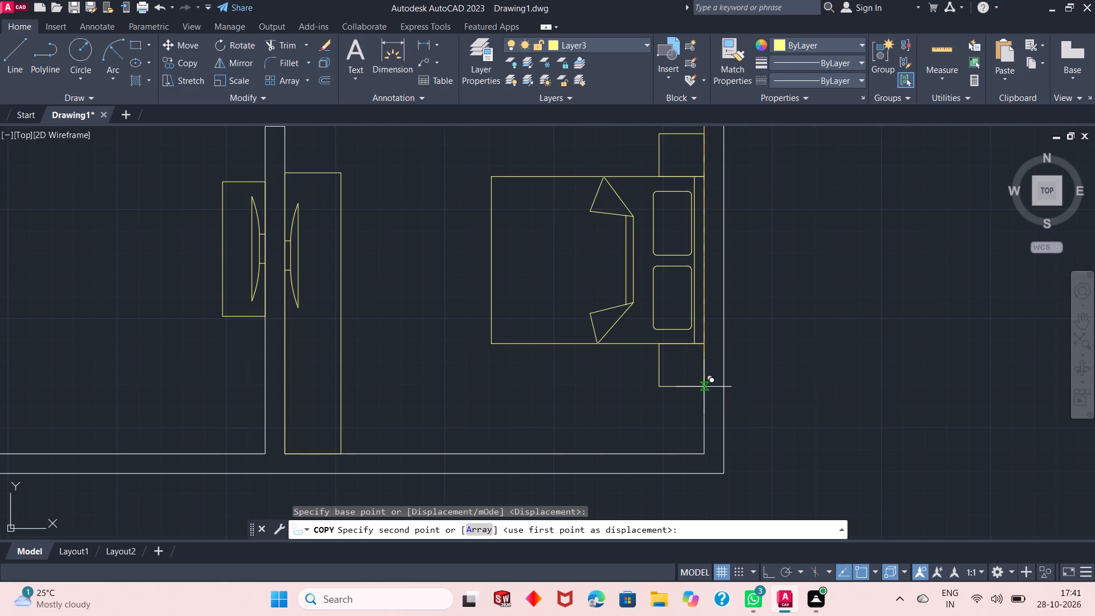
pyautogui.rightClick(764, 377)
pyautogui.click(796, 179)
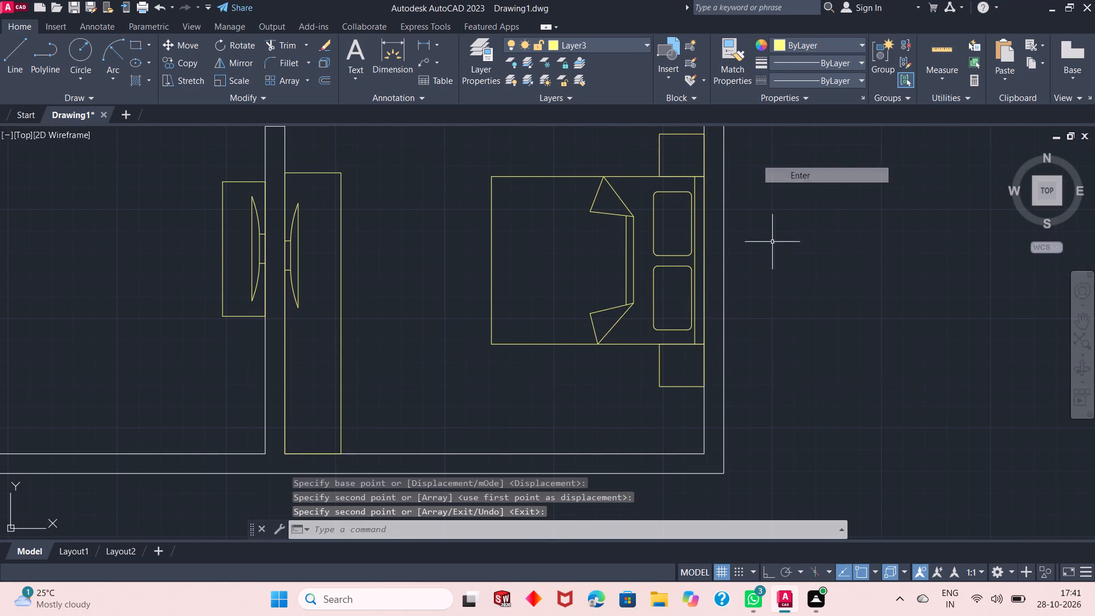
# Copy the washbasin and its counter line from the northern bathroom to two spots in the large central space, near its east wall.
pyautogui.scroll(-3, 739, 380)
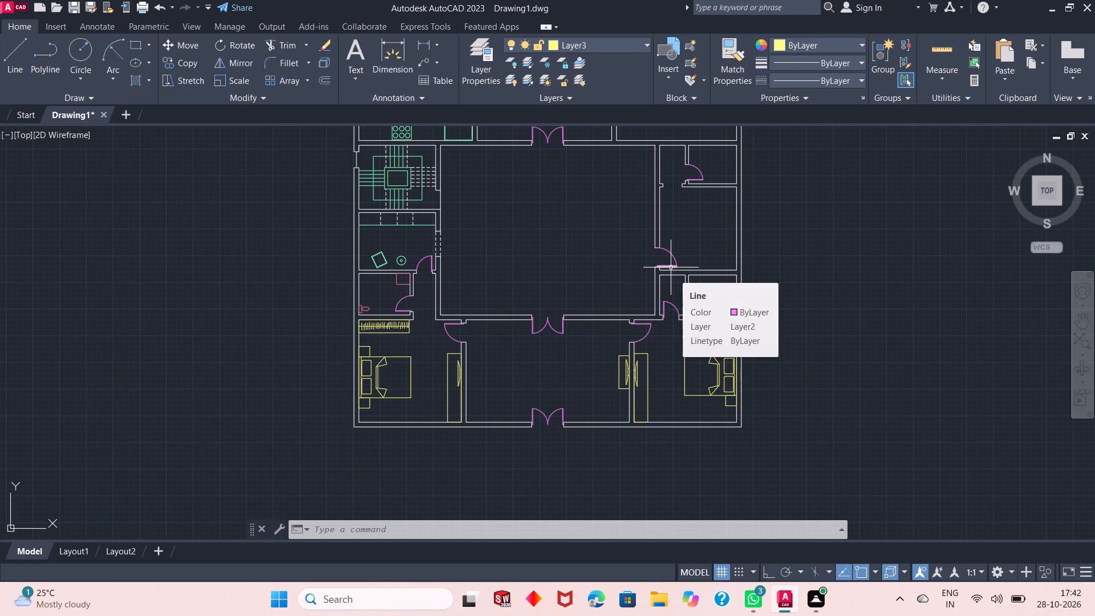
pyautogui.scroll(-3, 660, 320)
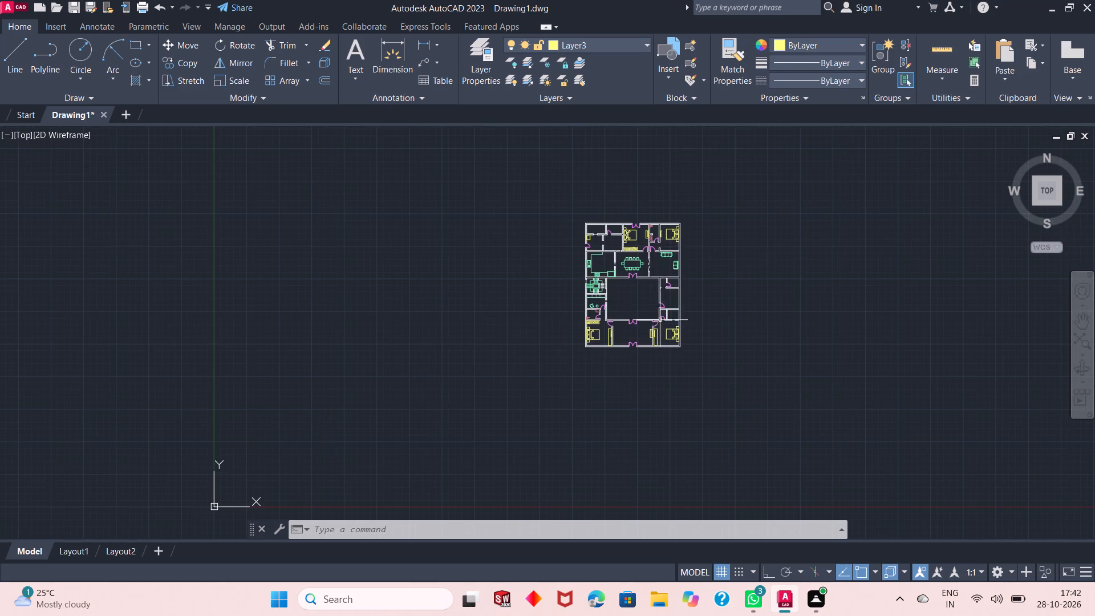
pyautogui.scroll(4, 637, 233)
pyautogui.scroll(2, 707, 230)
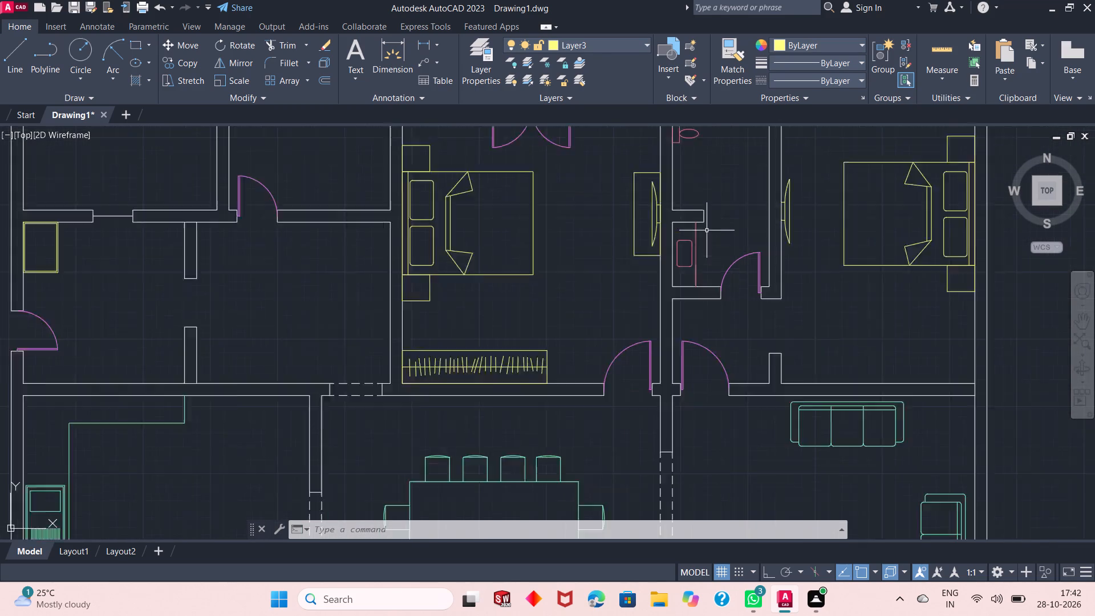
pyautogui.scroll(1, 707, 230)
pyautogui.click(703, 229)
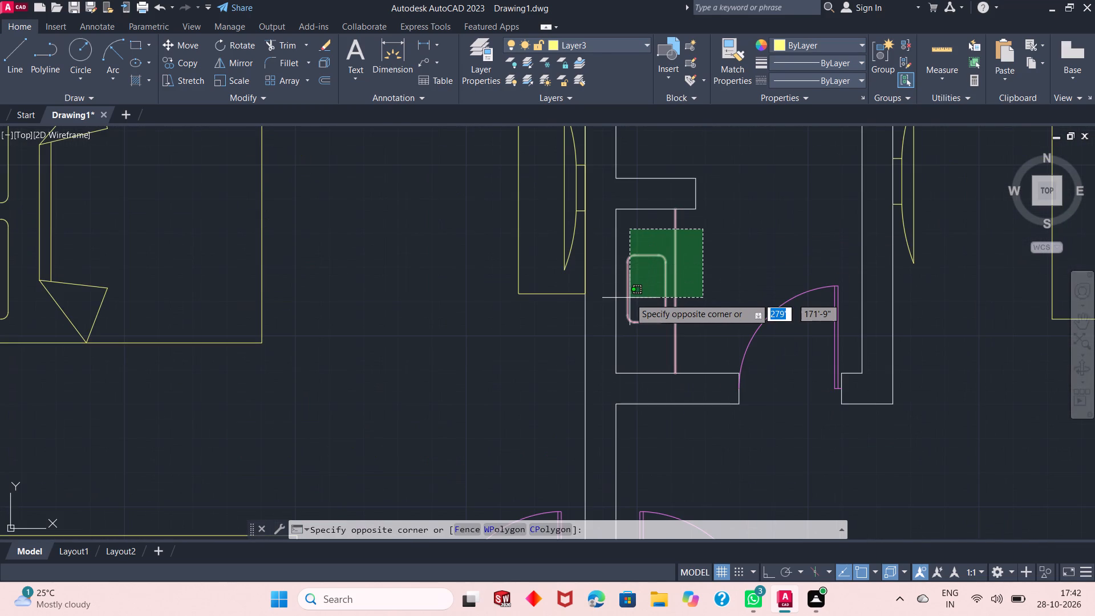
pyautogui.click(632, 346)
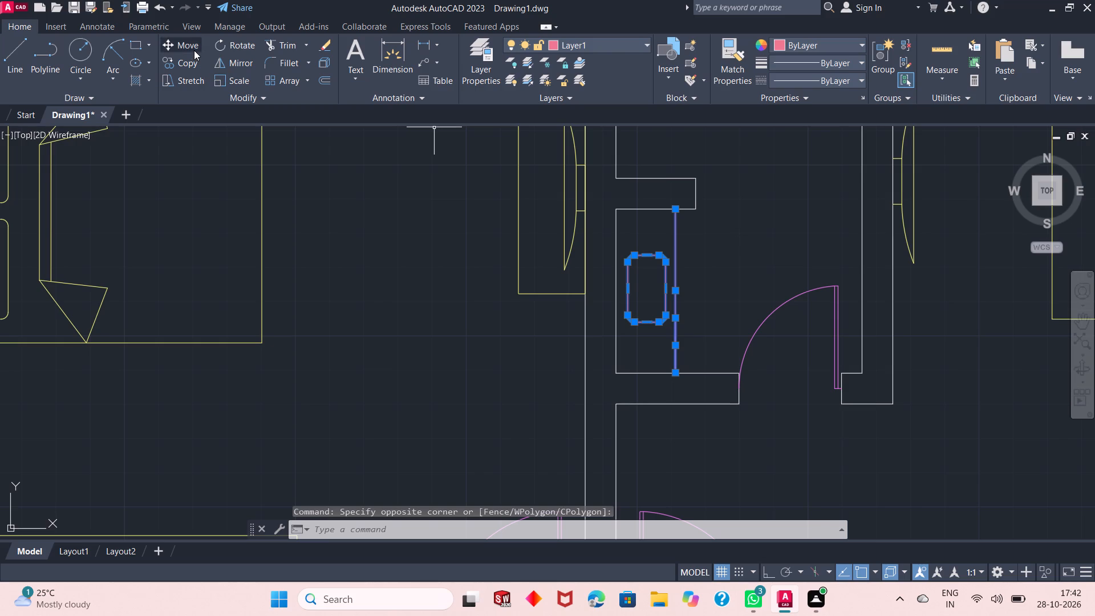
pyautogui.click(178, 56)
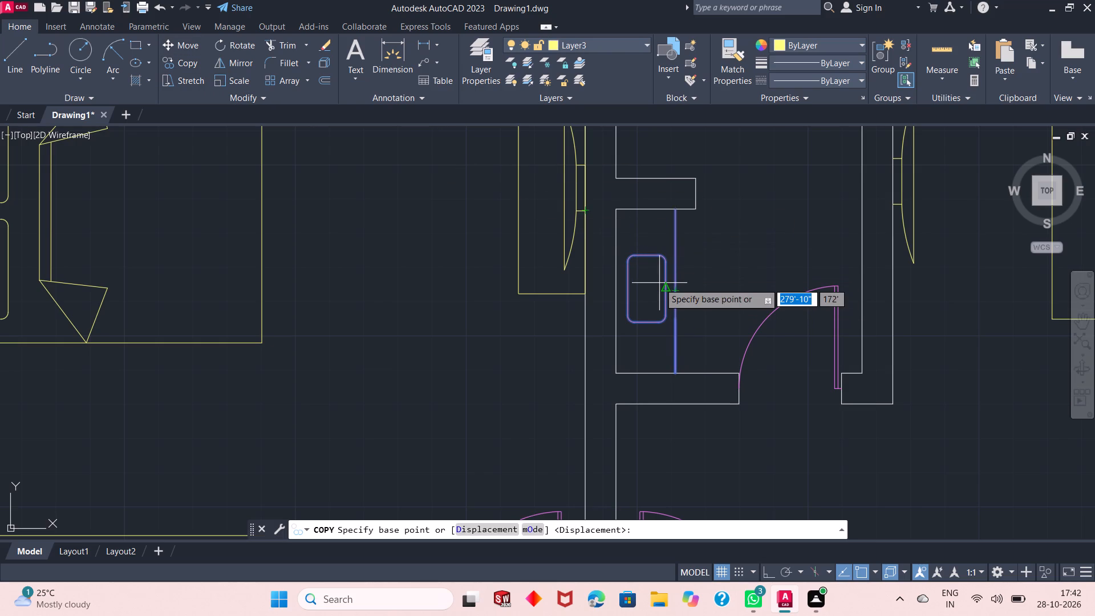
pyautogui.click(675, 210)
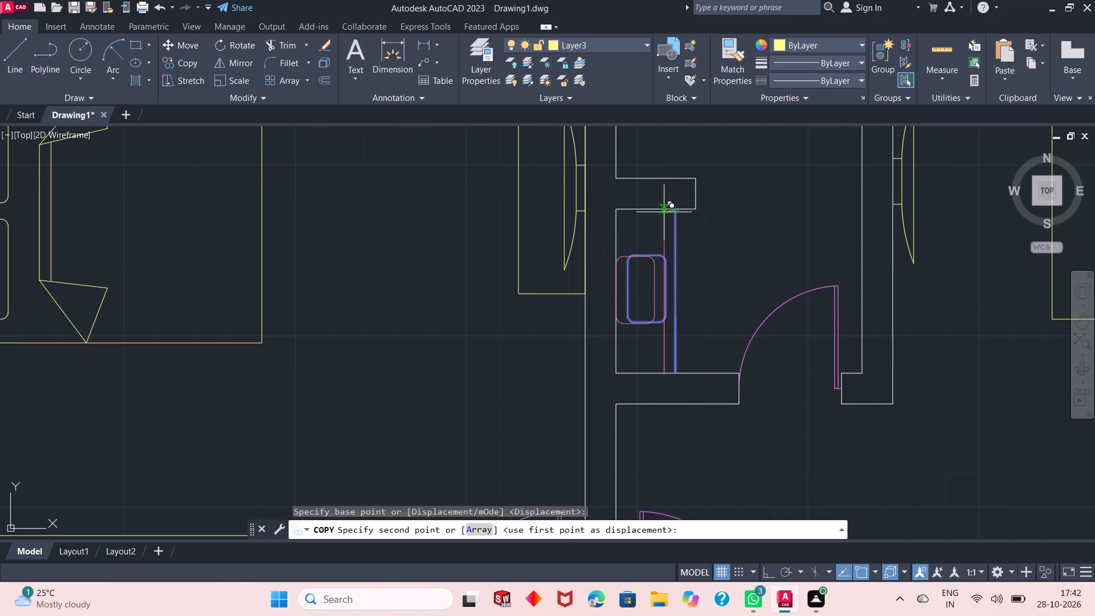
pyautogui.scroll(-2, 652, 217)
pyautogui.scroll(-2, 695, 325)
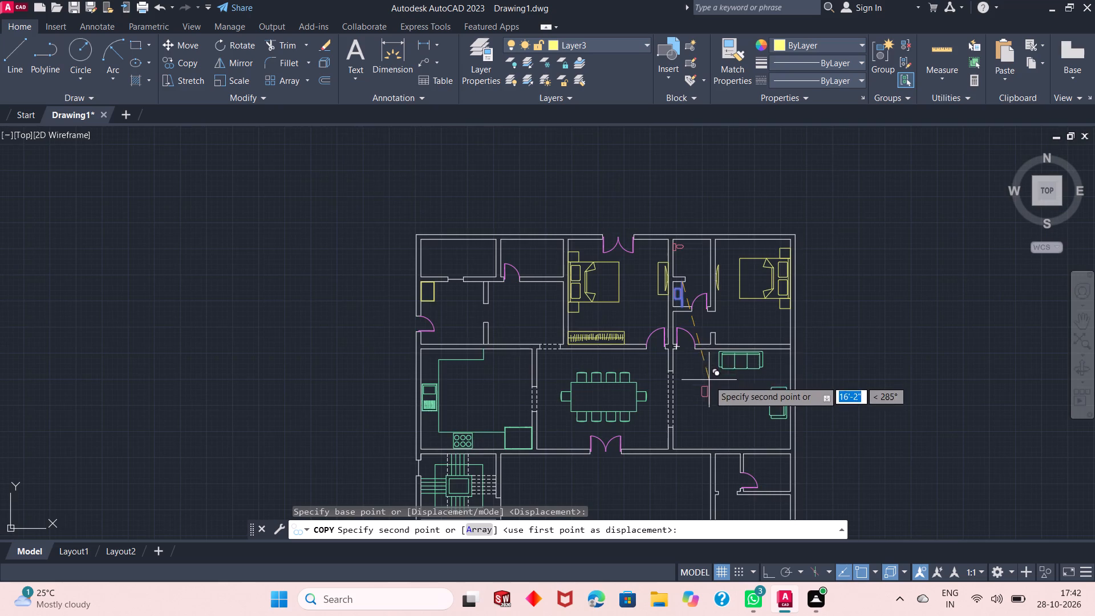
pyautogui.scroll(-2, 702, 347)
pyautogui.scroll(3, 716, 418)
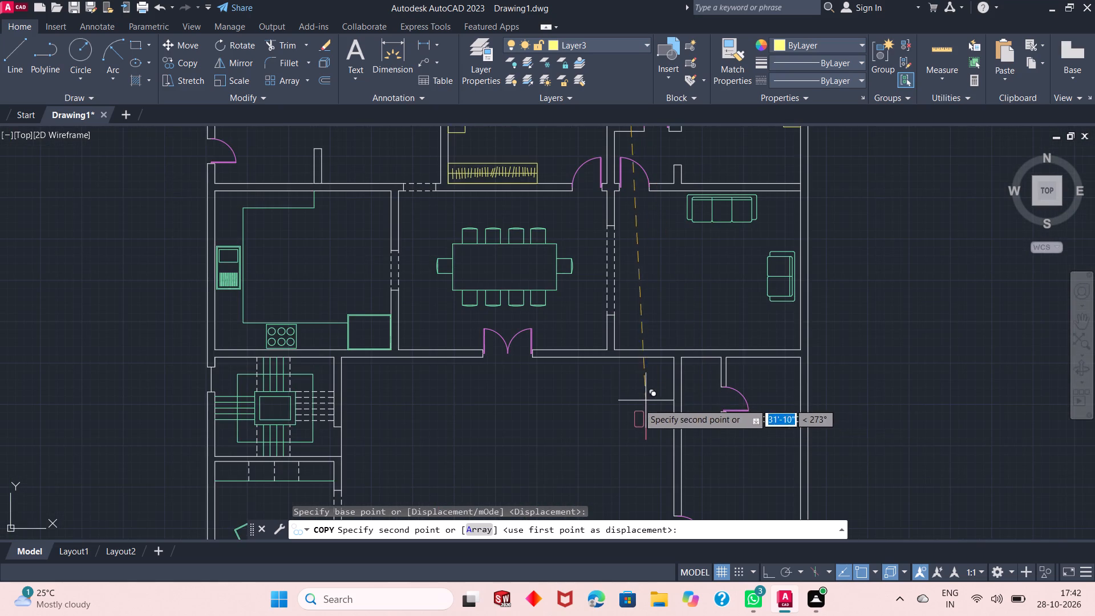
pyautogui.click(624, 384)
pyautogui.scroll(-2, 688, 311)
pyautogui.scroll(2, 723, 513)
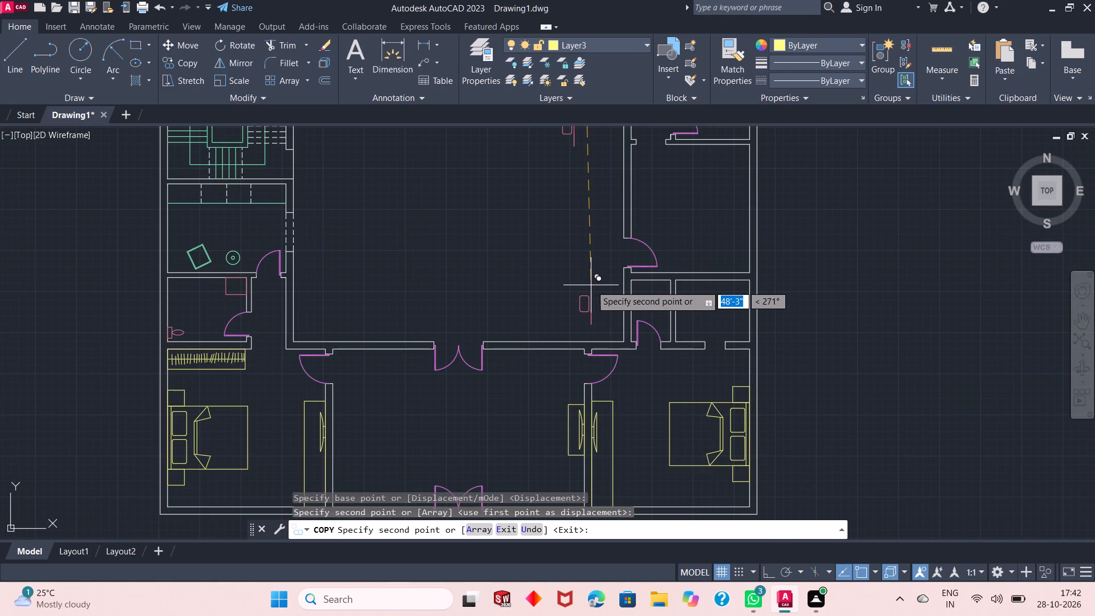
pyautogui.click(565, 262)
pyautogui.rightClick(564, 262)
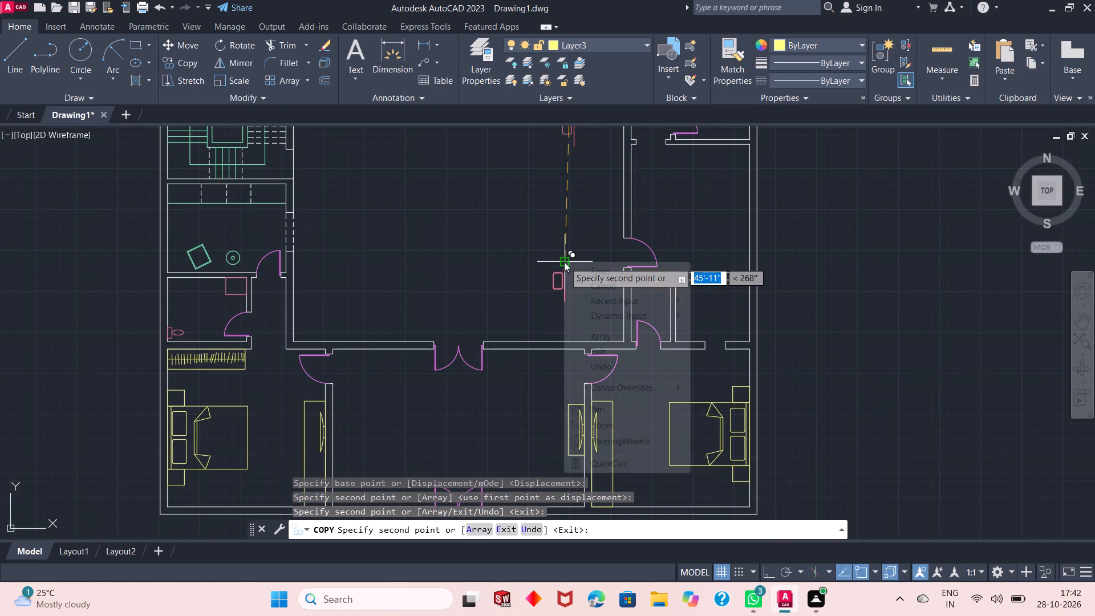
pyautogui.click(578, 266)
pyautogui.scroll(-1, 578, 269)
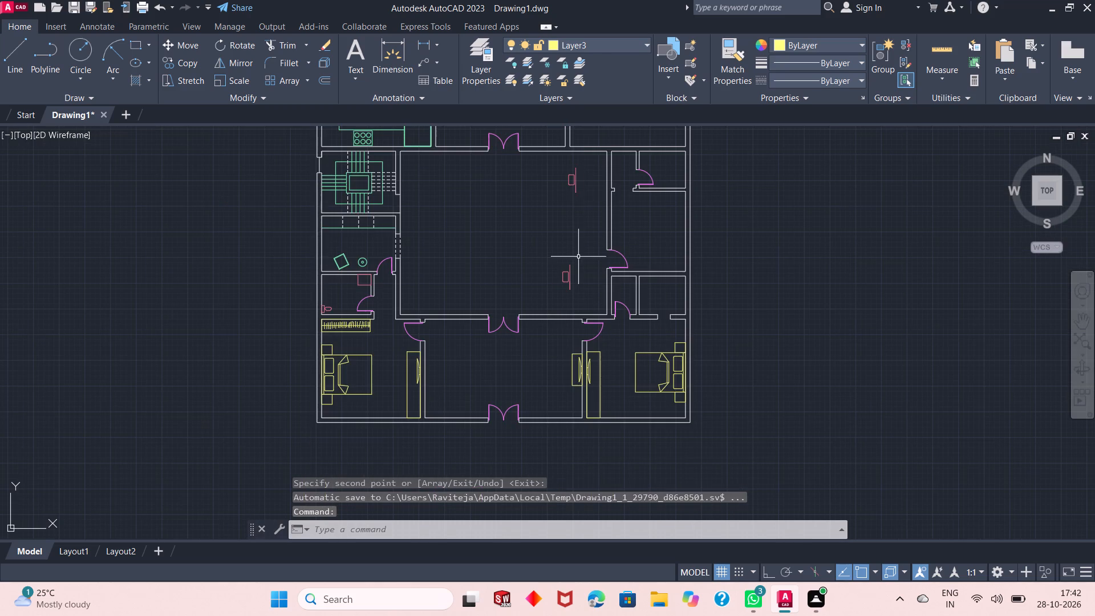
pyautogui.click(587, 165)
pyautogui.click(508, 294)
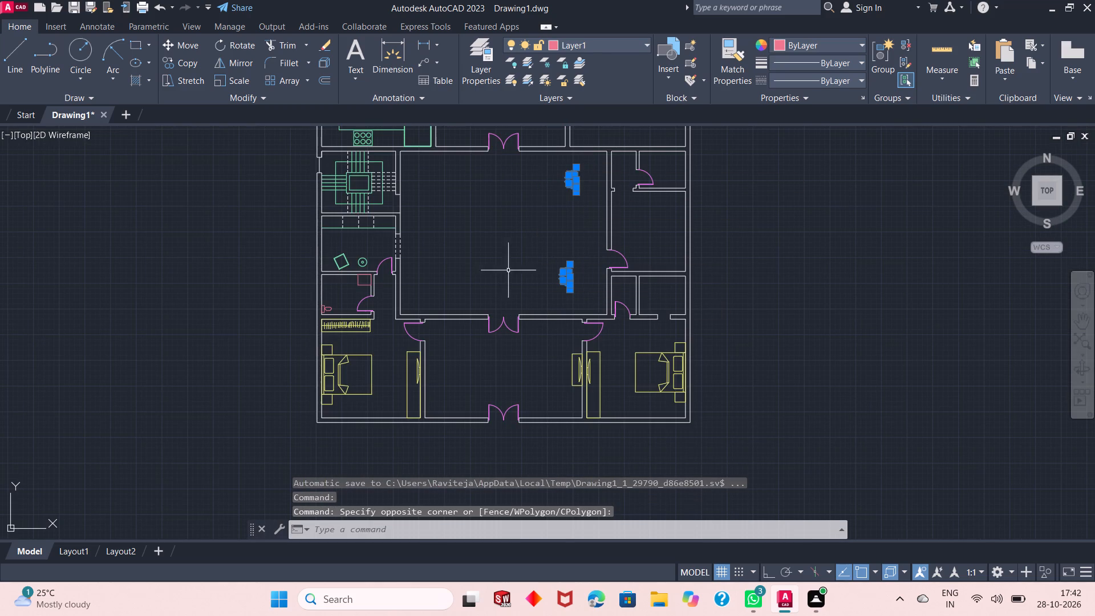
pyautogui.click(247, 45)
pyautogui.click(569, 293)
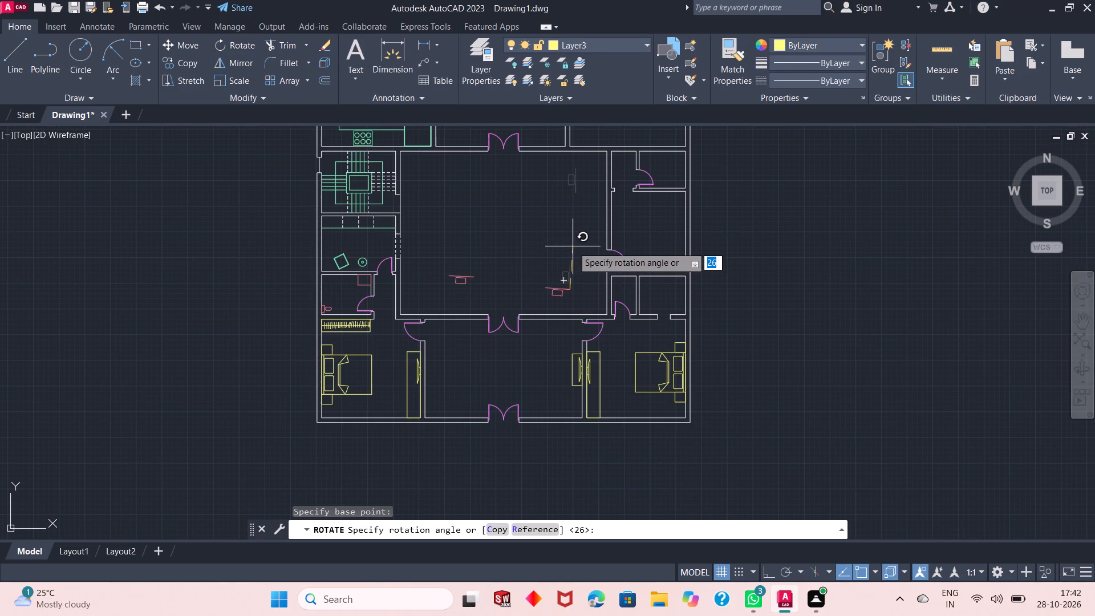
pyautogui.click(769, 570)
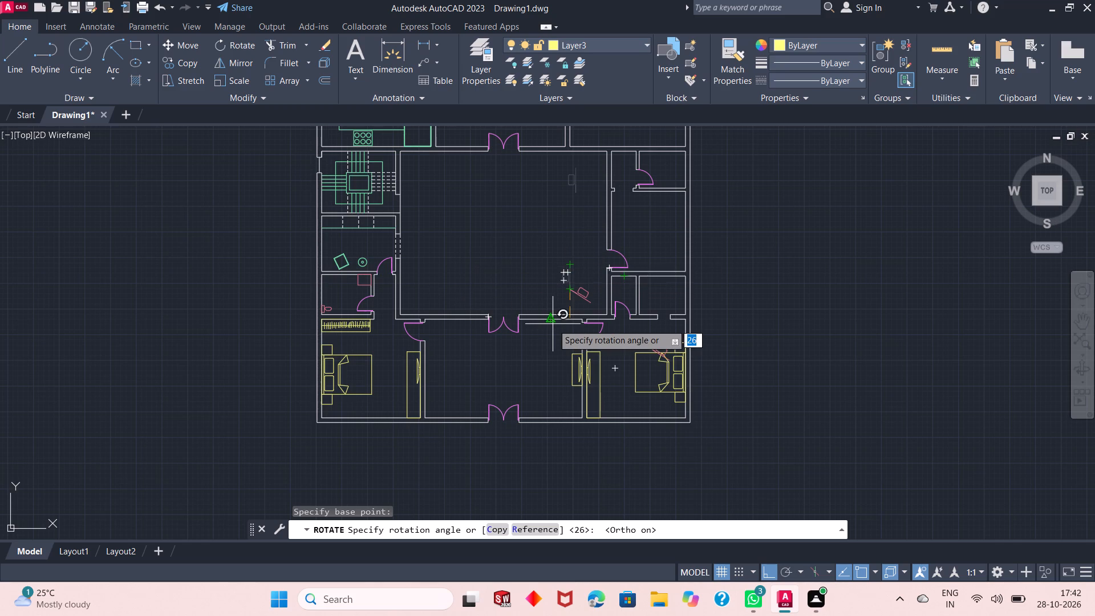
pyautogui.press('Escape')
# Rotate the southern washbasin copy in the central space by 270 degrees with Ortho on, so its counter line runs horizontally.
pyautogui.click(587, 259)
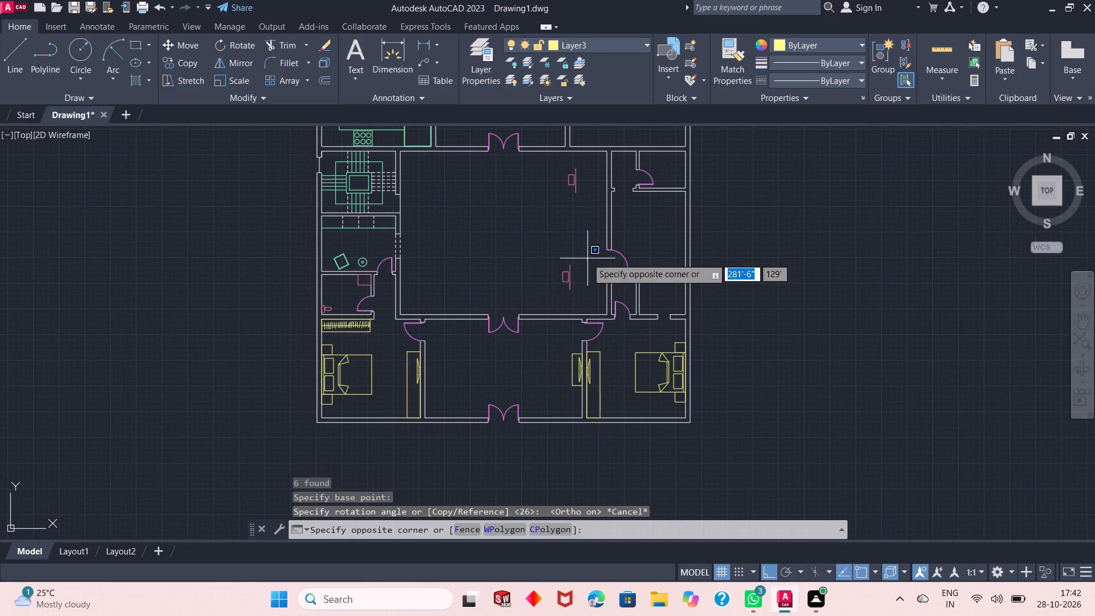
pyautogui.click(539, 297)
pyautogui.click(235, 43)
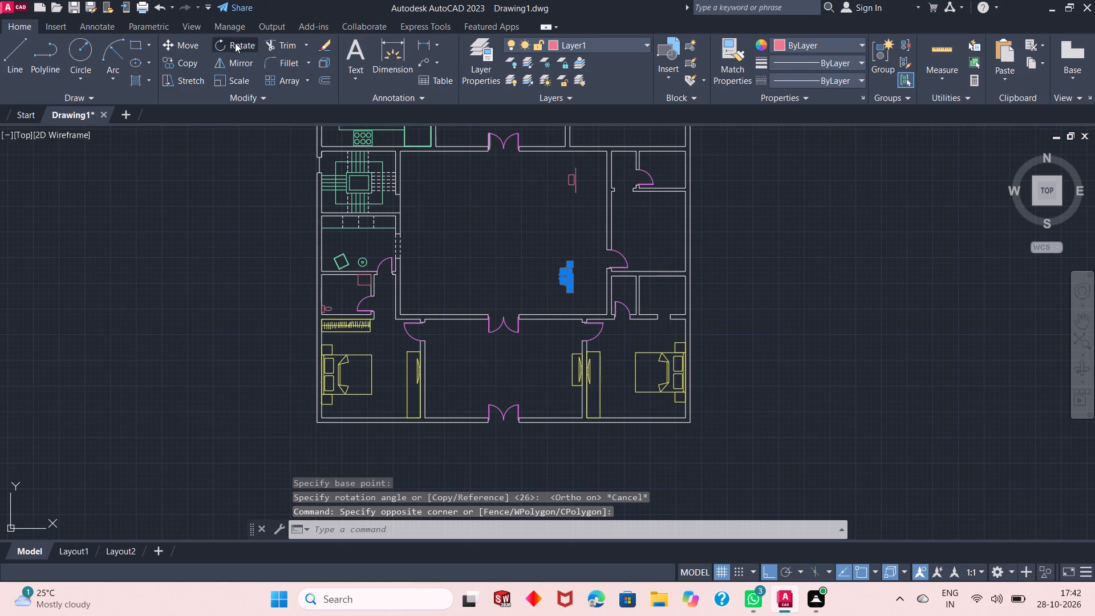
pyautogui.click(569, 271)
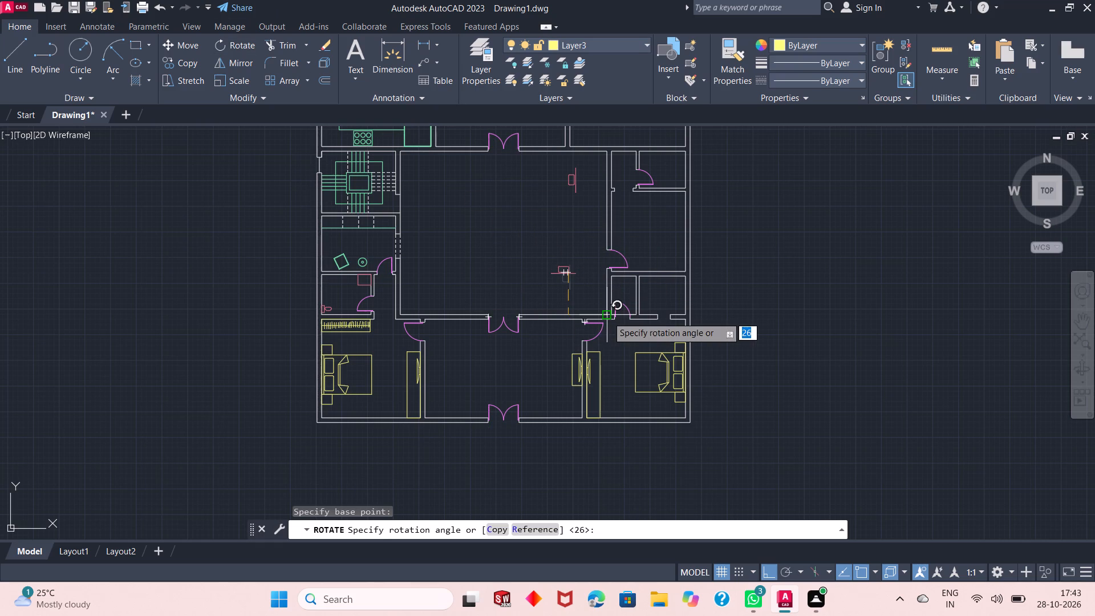
pyautogui.click(557, 371)
# Rotate the northern washbasin copy in the central space by 270 degrees and turn Ortho off.
pyautogui.click(582, 166)
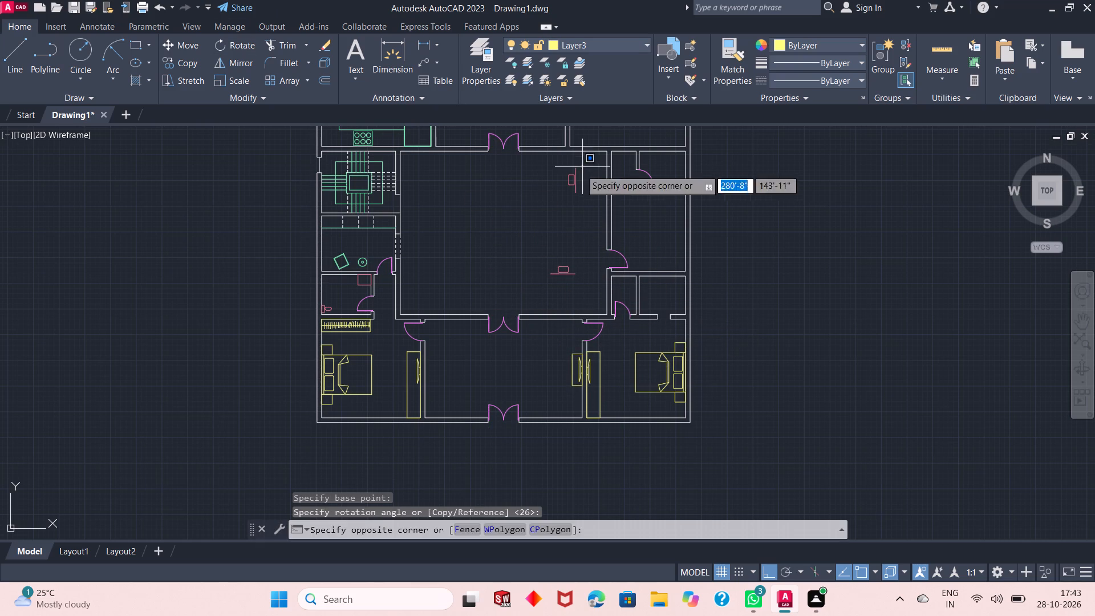
pyautogui.click(538, 213)
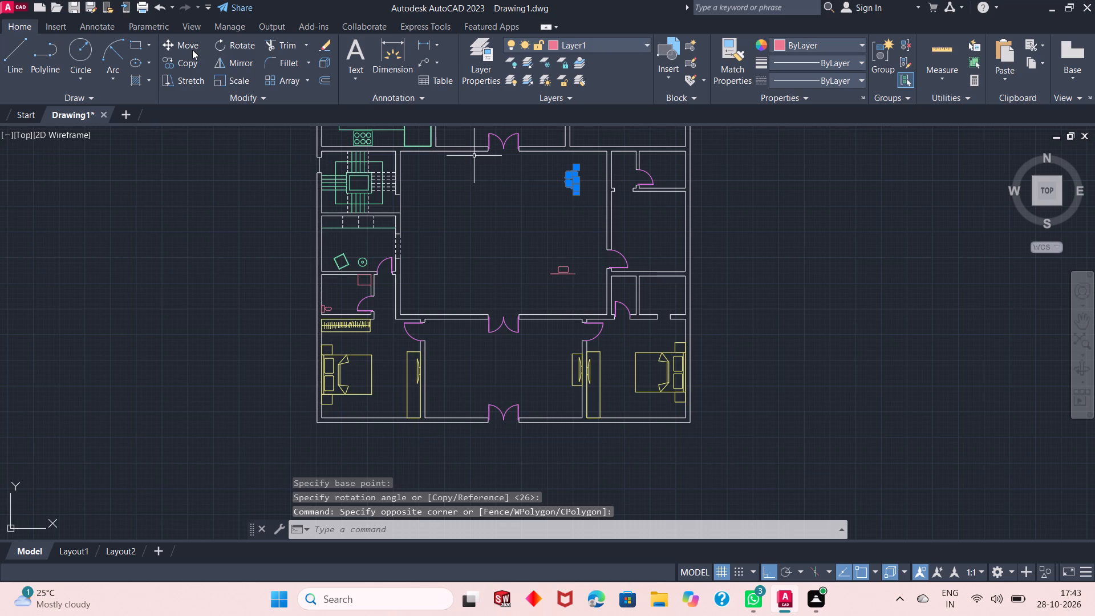
pyautogui.click(240, 49)
pyautogui.click(563, 185)
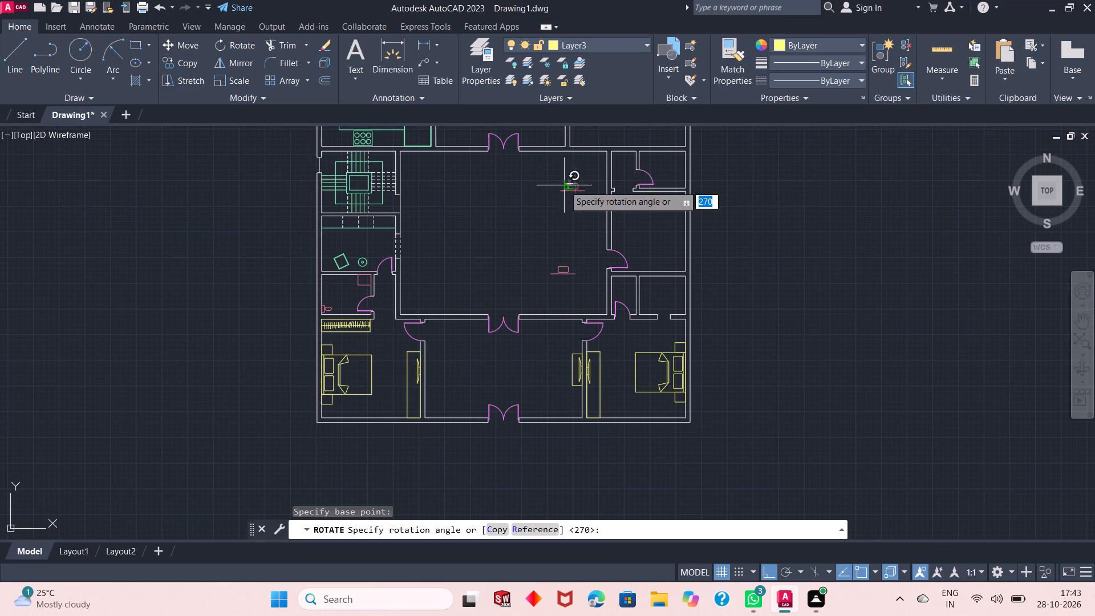
pyautogui.click(540, 258)
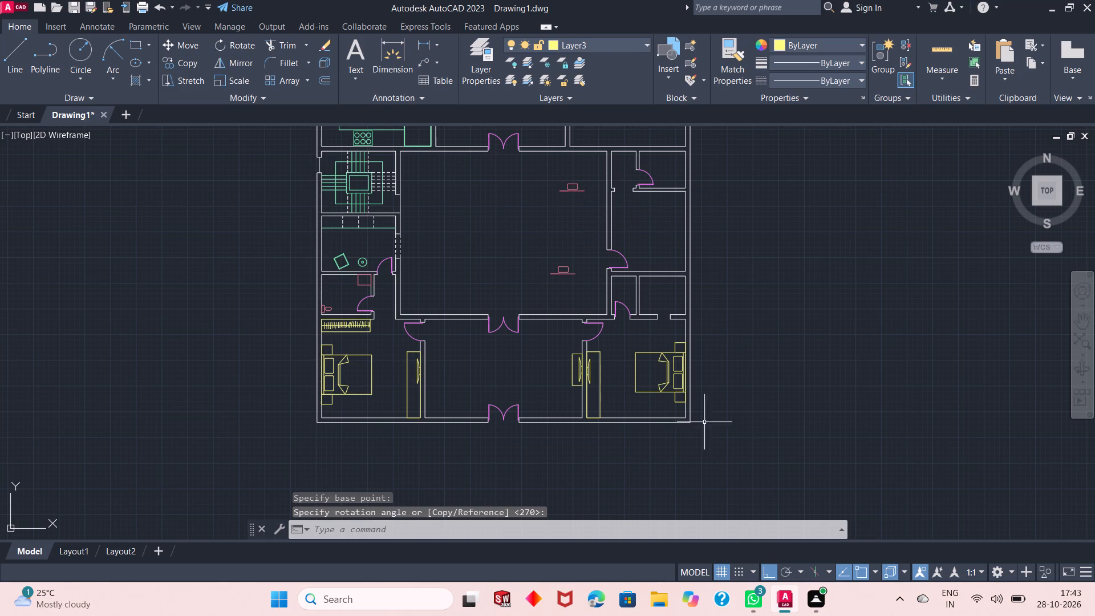
pyautogui.click(763, 573)
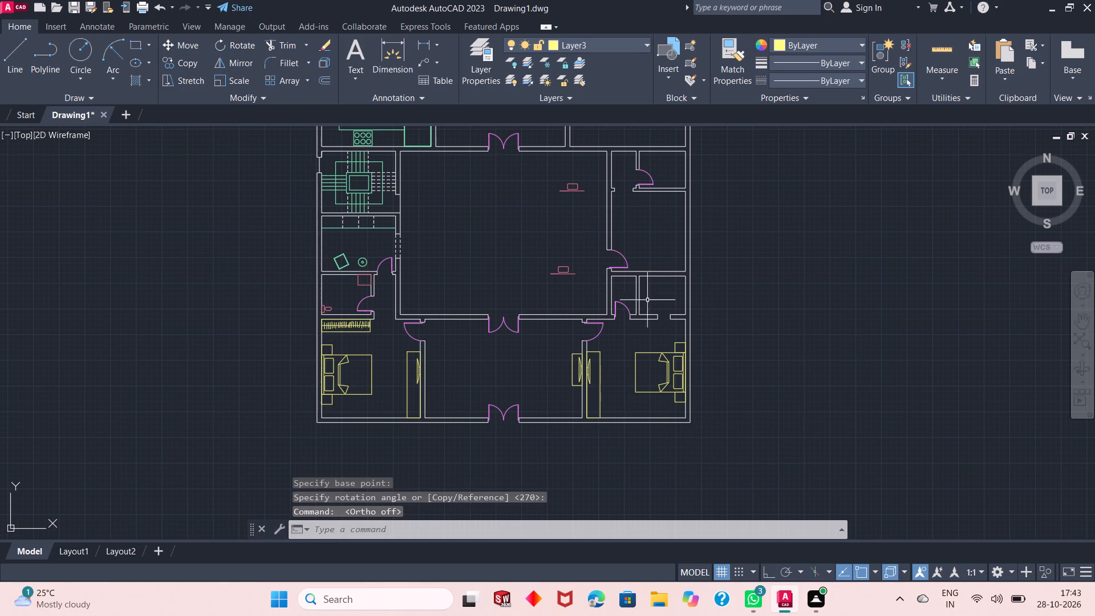
# Move the southern washbasin and its counter line from the central space into the small room with a door, north of the southeast bedroom.
pyautogui.scroll(1, 615, 224)
pyautogui.click(581, 283)
pyautogui.click(452, 310)
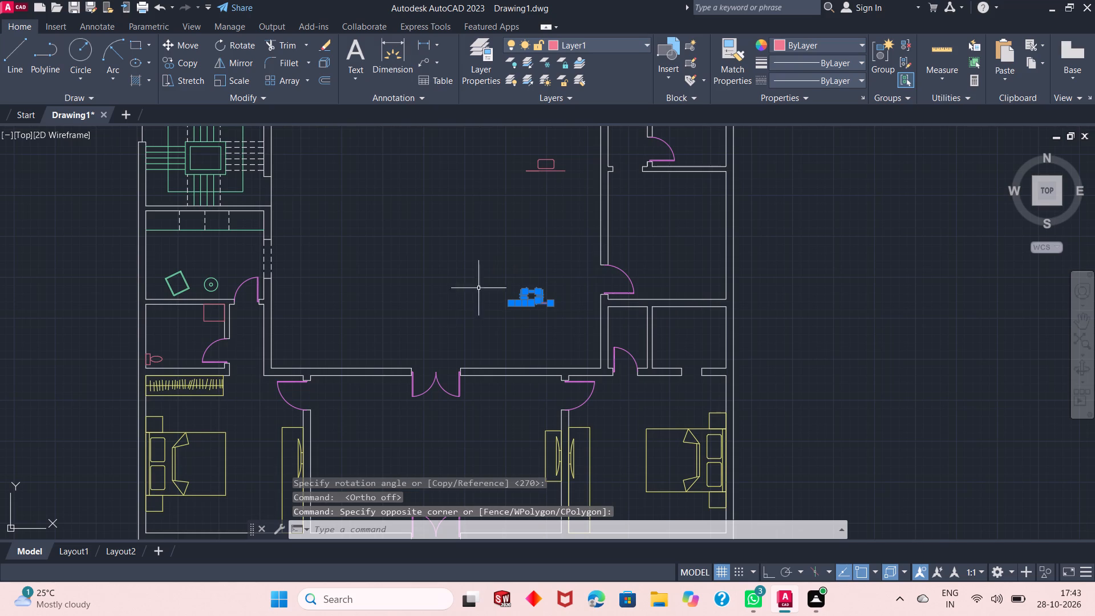
pyautogui.click(191, 45)
pyautogui.scroll(2, 525, 372)
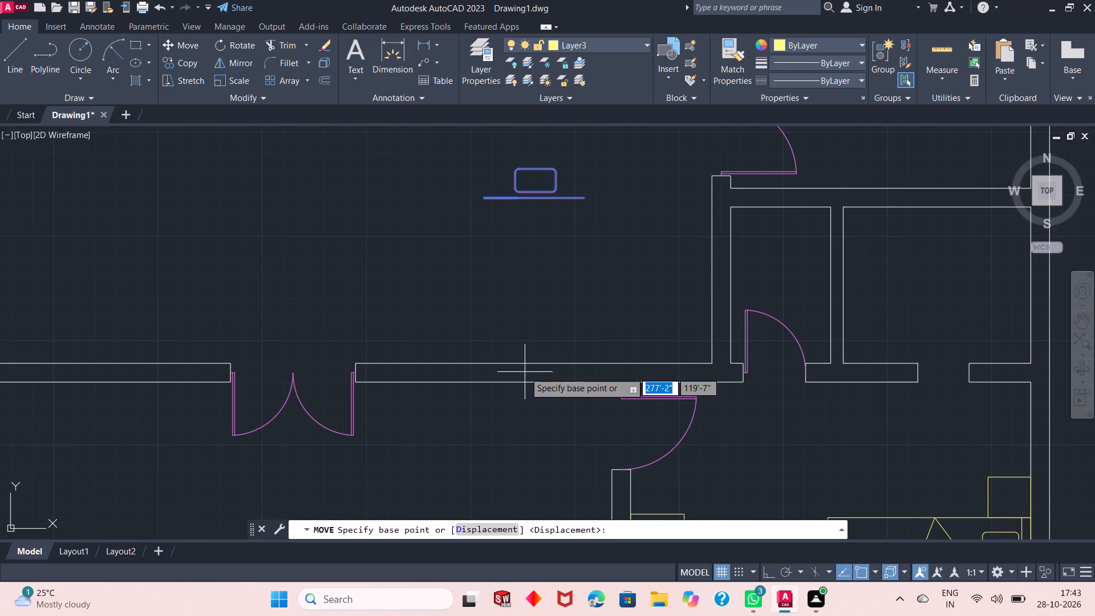
pyautogui.click(583, 201)
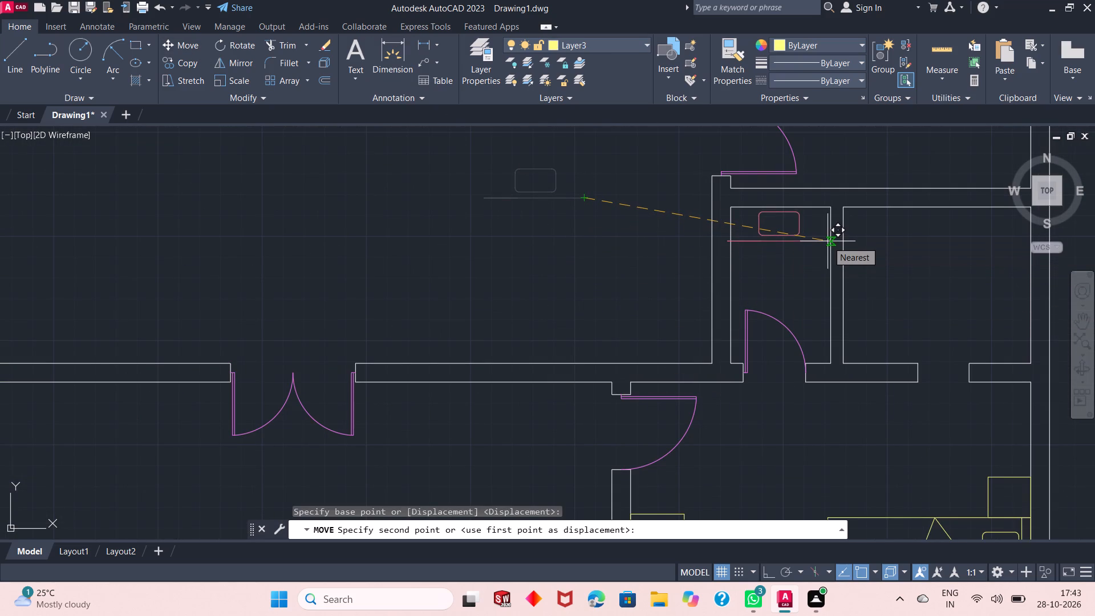
pyautogui.scroll(-1, 843, 300)
pyautogui.scroll(2, 833, 273)
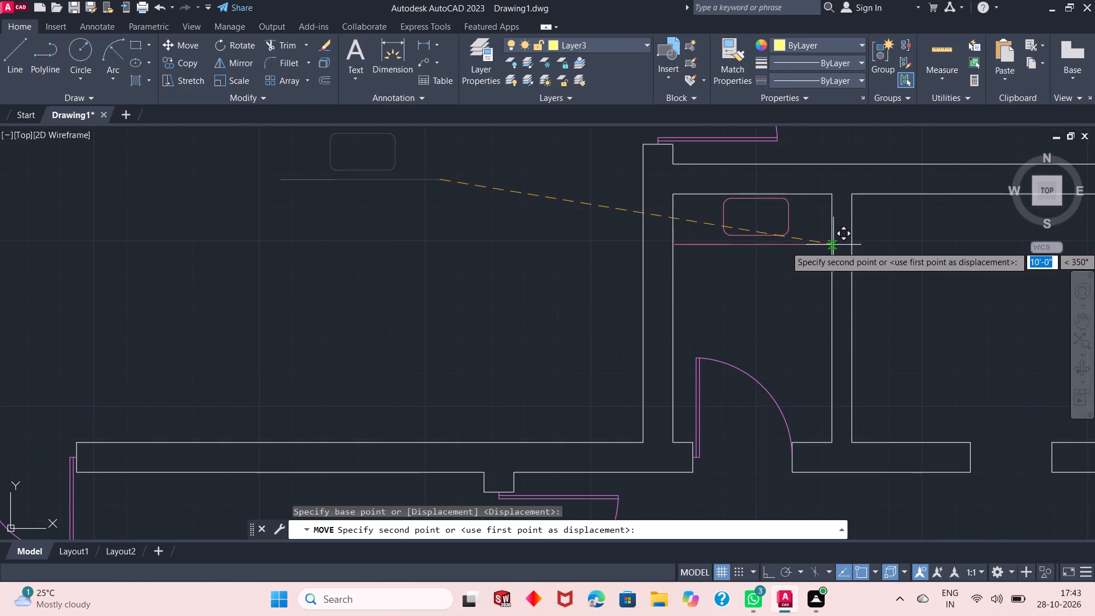
pyautogui.click(833, 246)
# Move the remaining washbasin and its counter line into the small northeast compartment beside the central space, with the line spanning wall to wall.
pyautogui.scroll(-4, 759, 319)
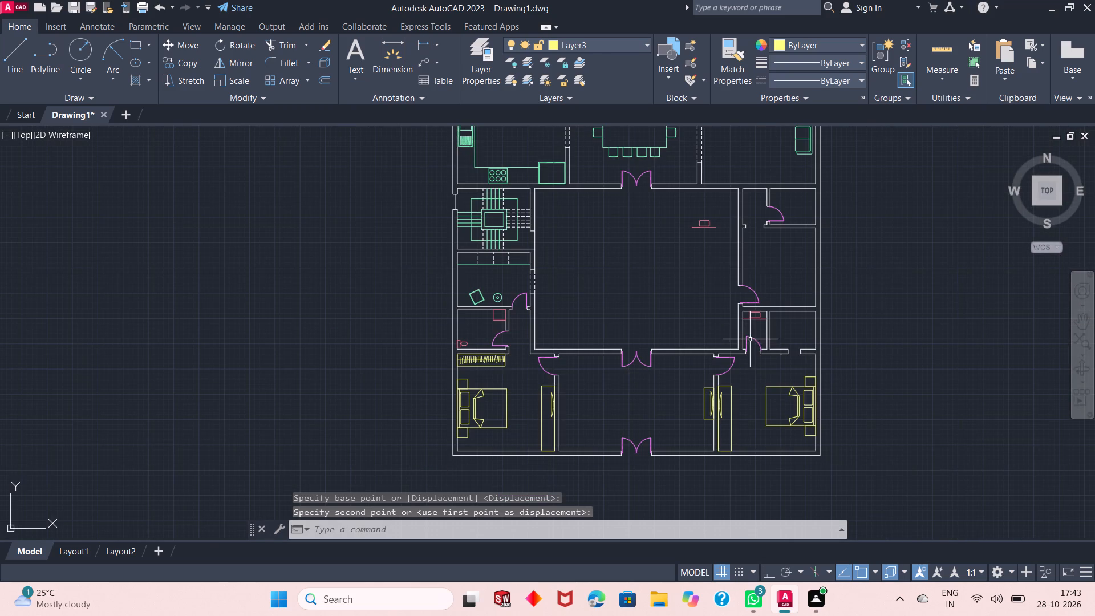
pyautogui.scroll(3, 731, 183)
pyautogui.click(687, 307)
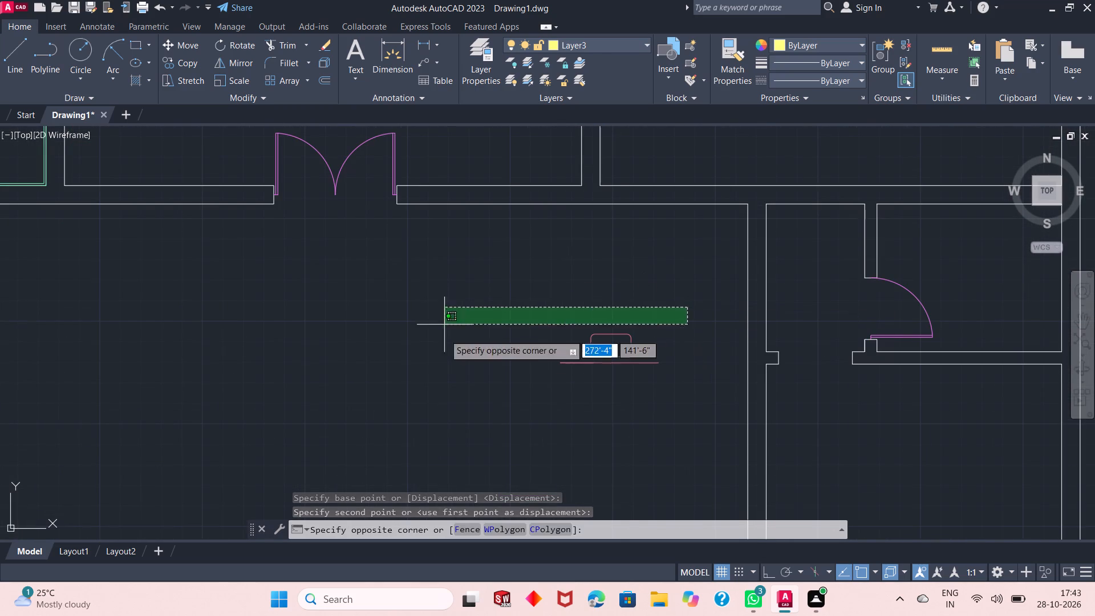
pyautogui.click(474, 398)
pyautogui.click(200, 45)
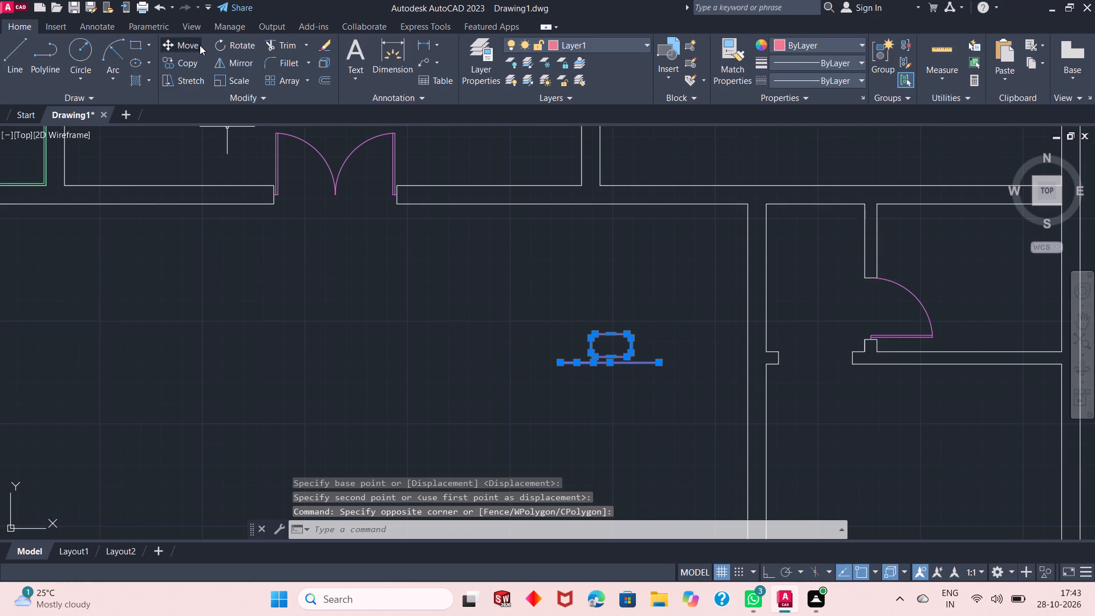
pyautogui.click(660, 365)
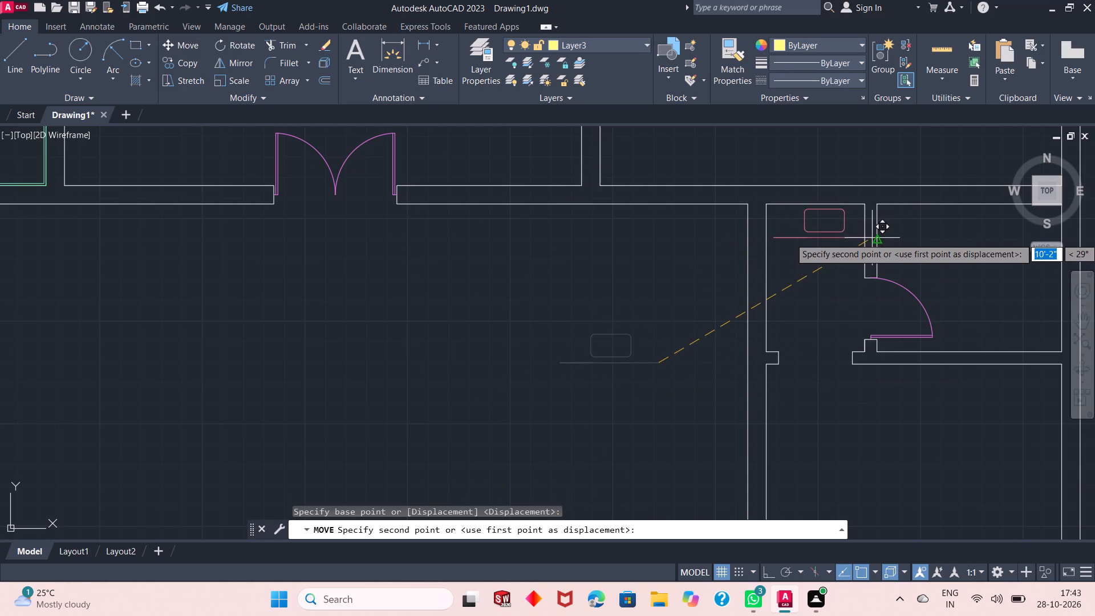
pyautogui.click(867, 237)
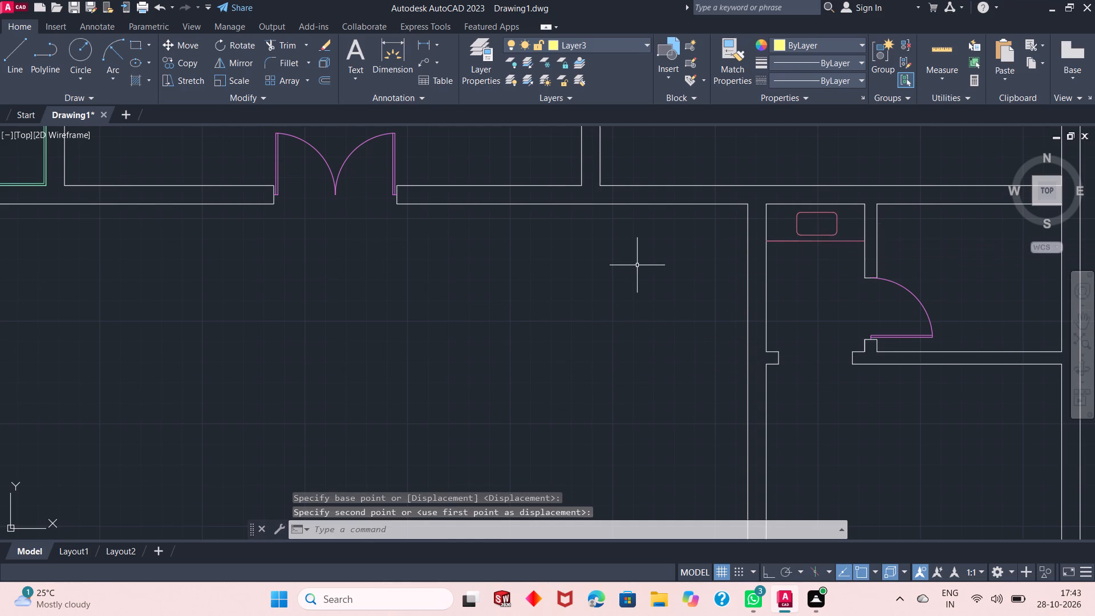
# Copy the toilet from the northern bathroom to the empty area outside the house's east wall.
pyautogui.scroll(-3, 583, 326)
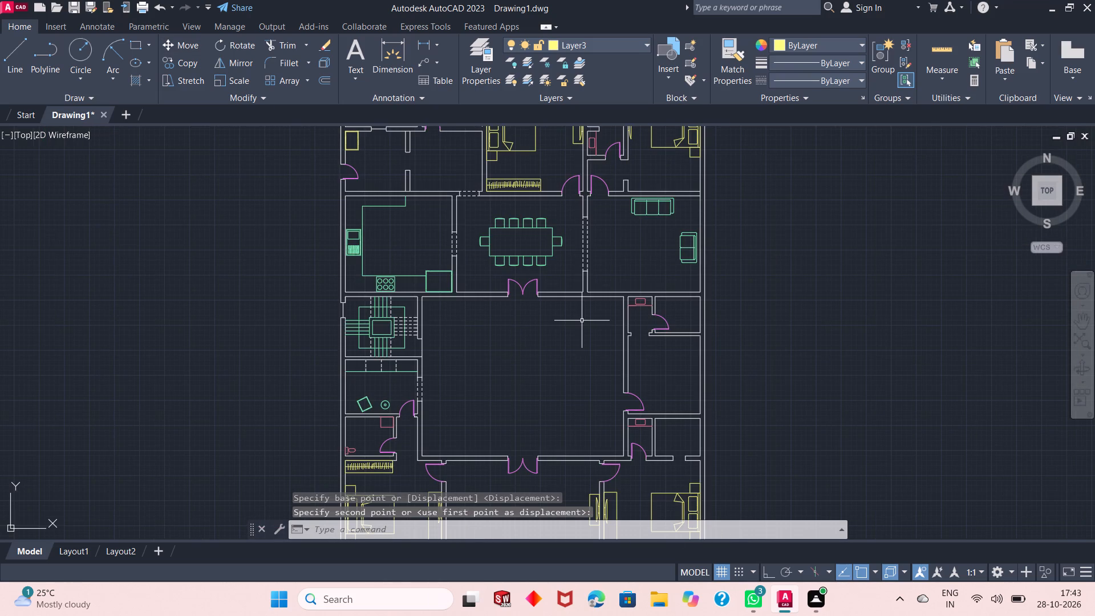
pyautogui.scroll(-1, 578, 335)
pyautogui.scroll(4, 598, 176)
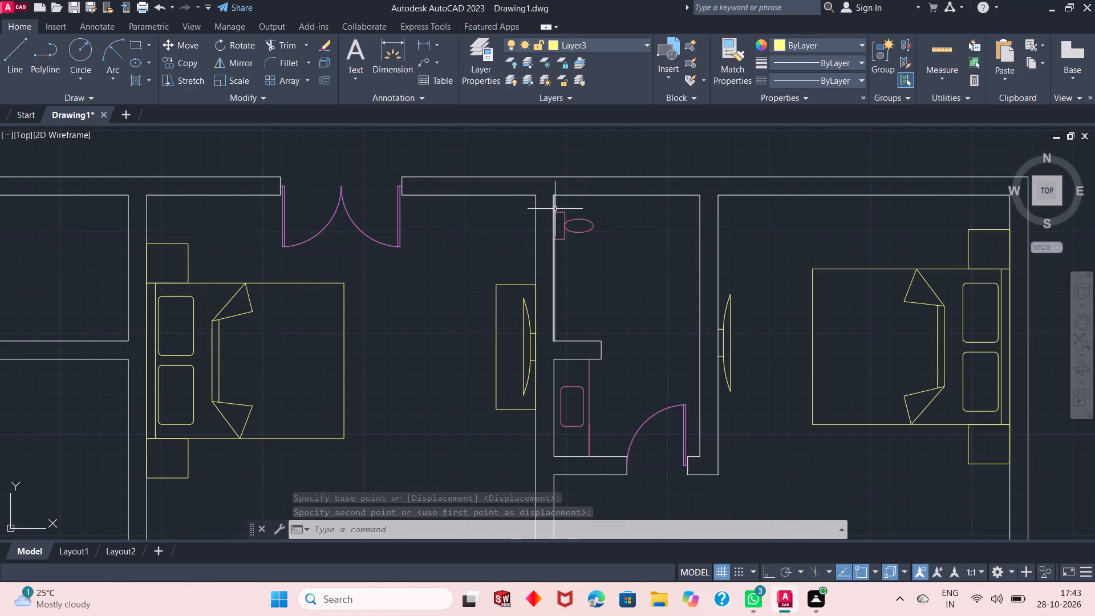
pyautogui.click(595, 205)
pyautogui.click(557, 248)
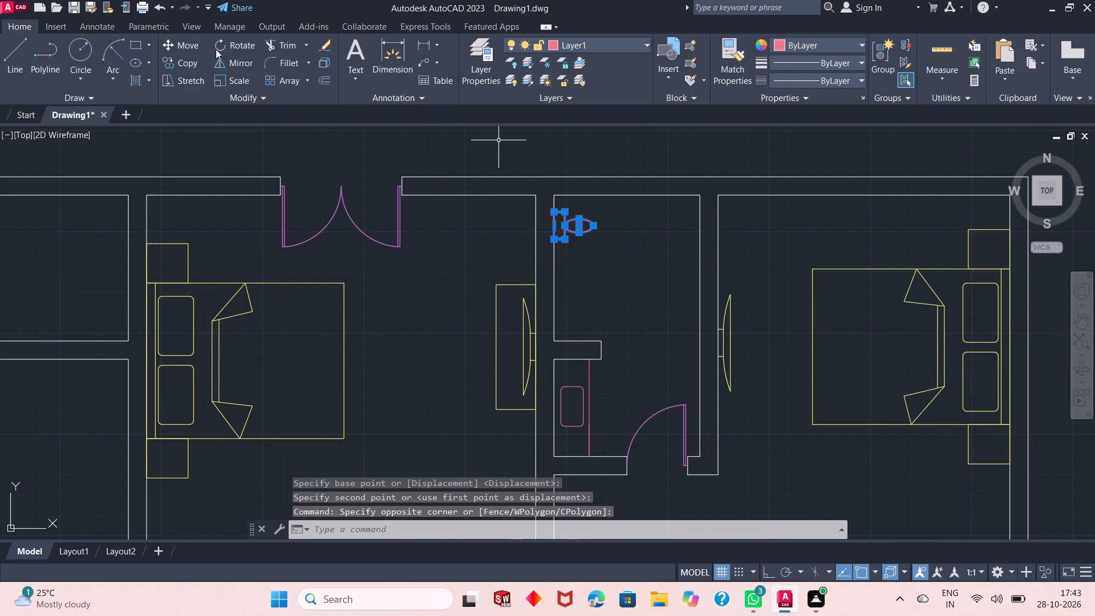
pyautogui.click(190, 61)
pyautogui.click(562, 227)
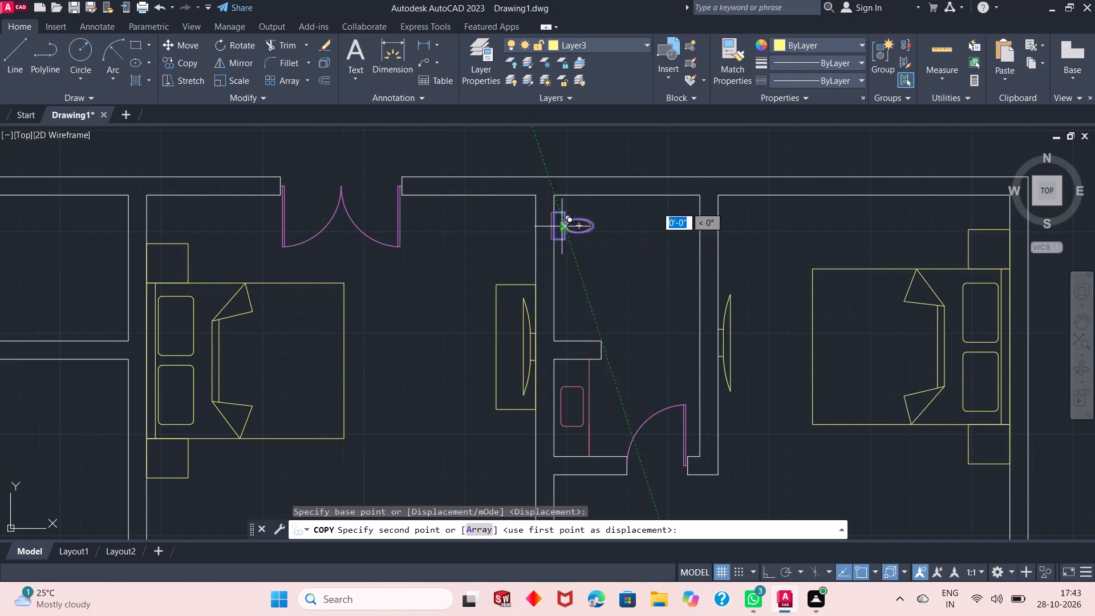
pyautogui.scroll(-3, 489, 168)
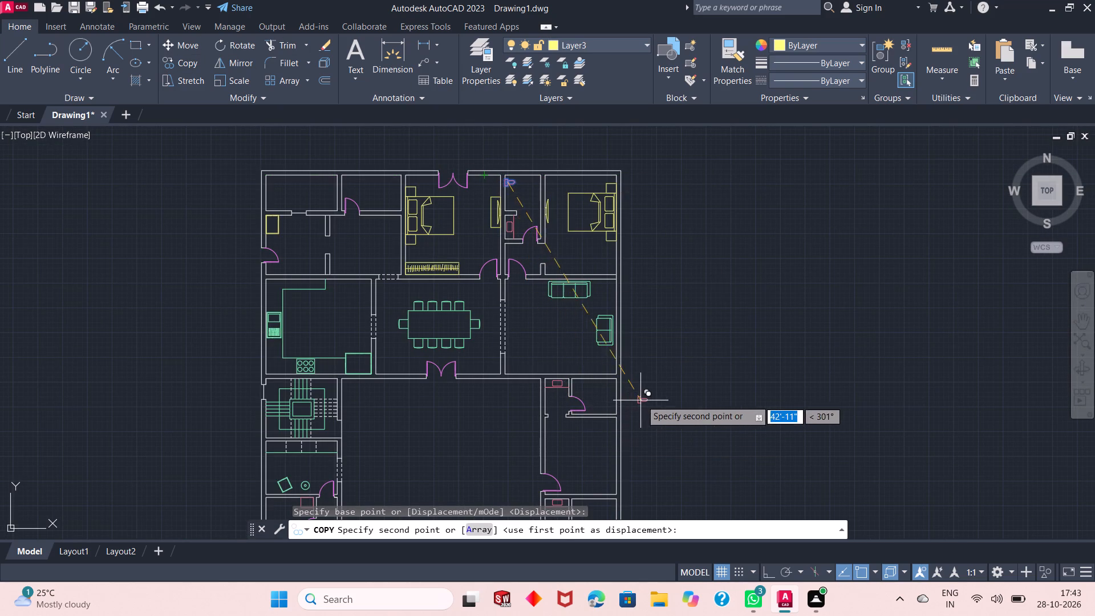
pyautogui.click(647, 396)
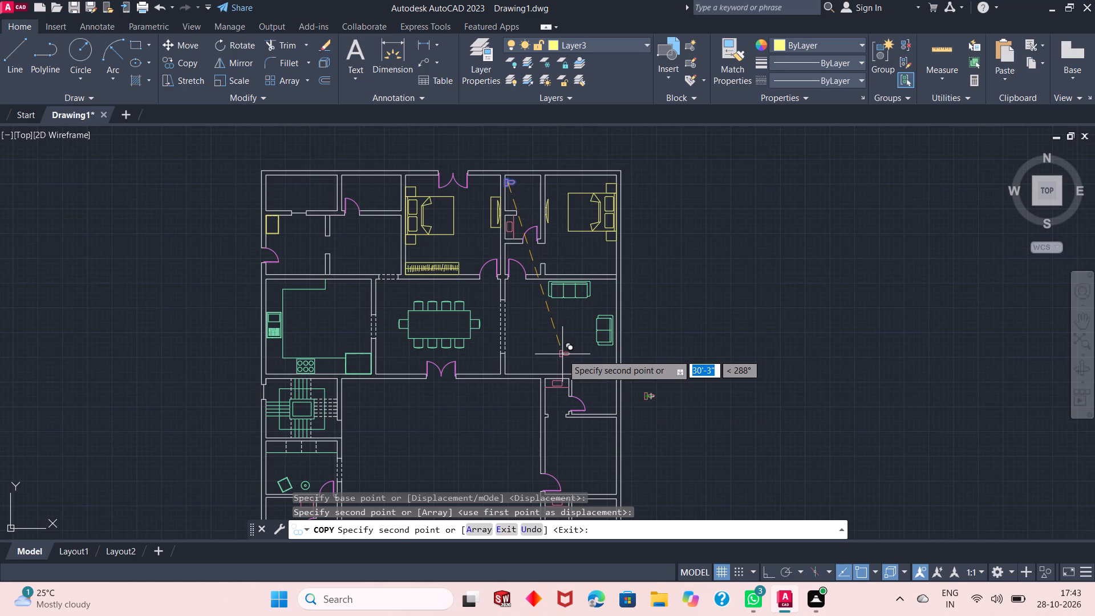
pyautogui.rightClick(687, 275)
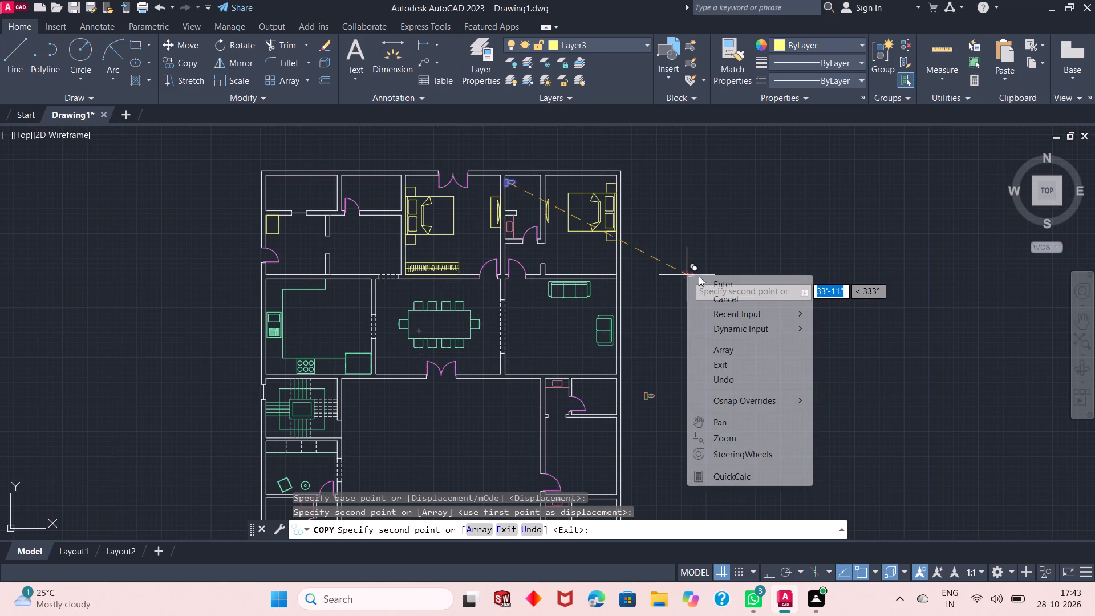
pyautogui.click(709, 284)
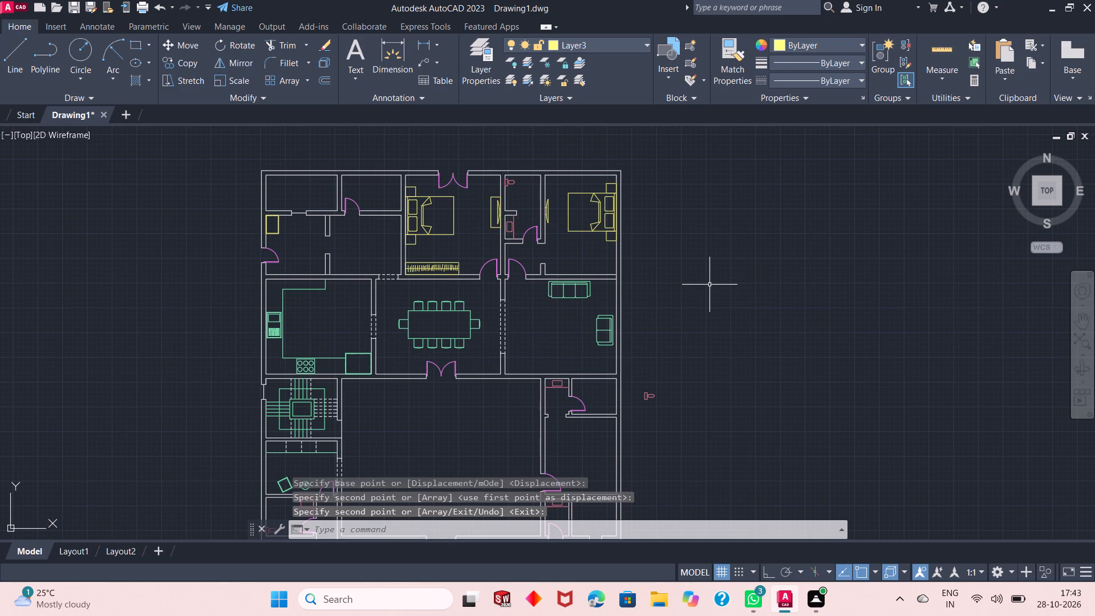
# Rotate the toilet copy outside the east wall by 270 degrees with Ortho on, so its tank faces north.
pyautogui.scroll(-1, 610, 322)
pyautogui.scroll(4, 601, 377)
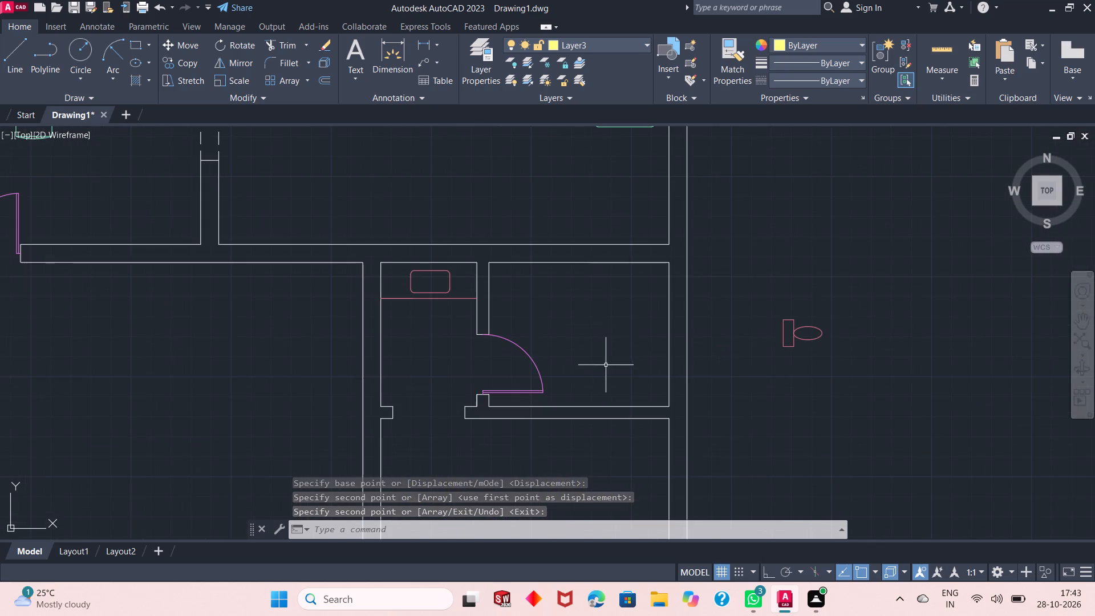
pyautogui.click(831, 299)
pyautogui.moveTo(713, 379); pyautogui.dragTo(714, 388)
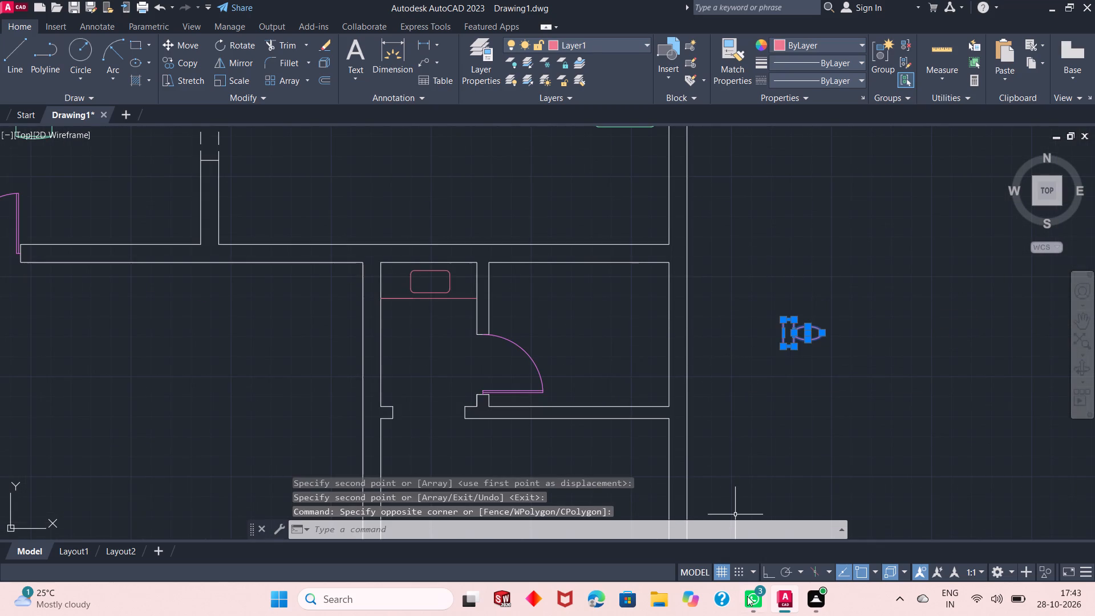
pyautogui.click(770, 572)
pyautogui.click(243, 40)
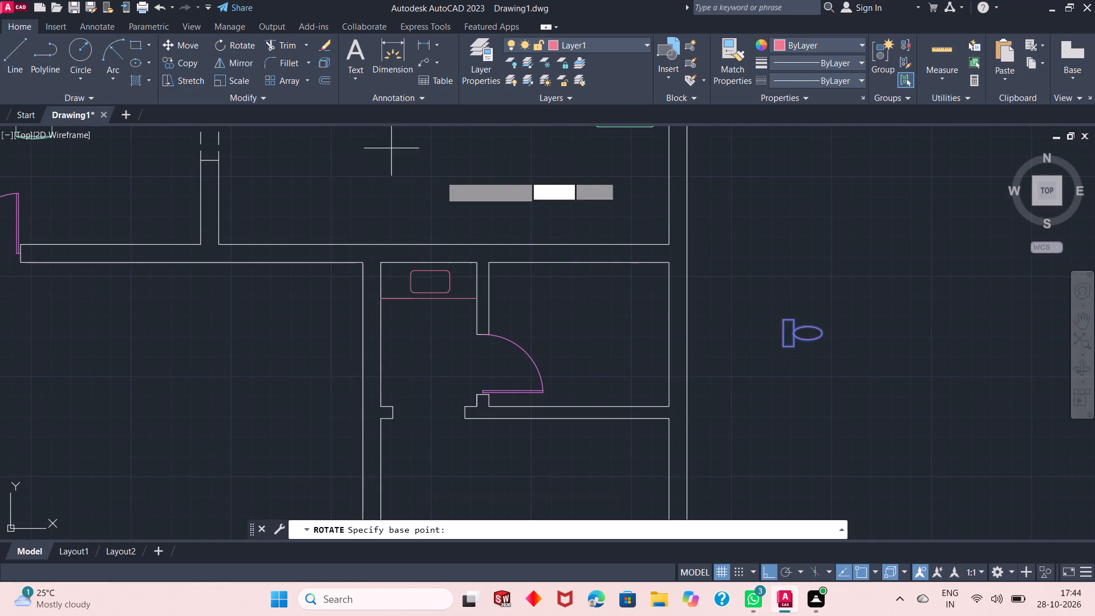
pyautogui.click(790, 334)
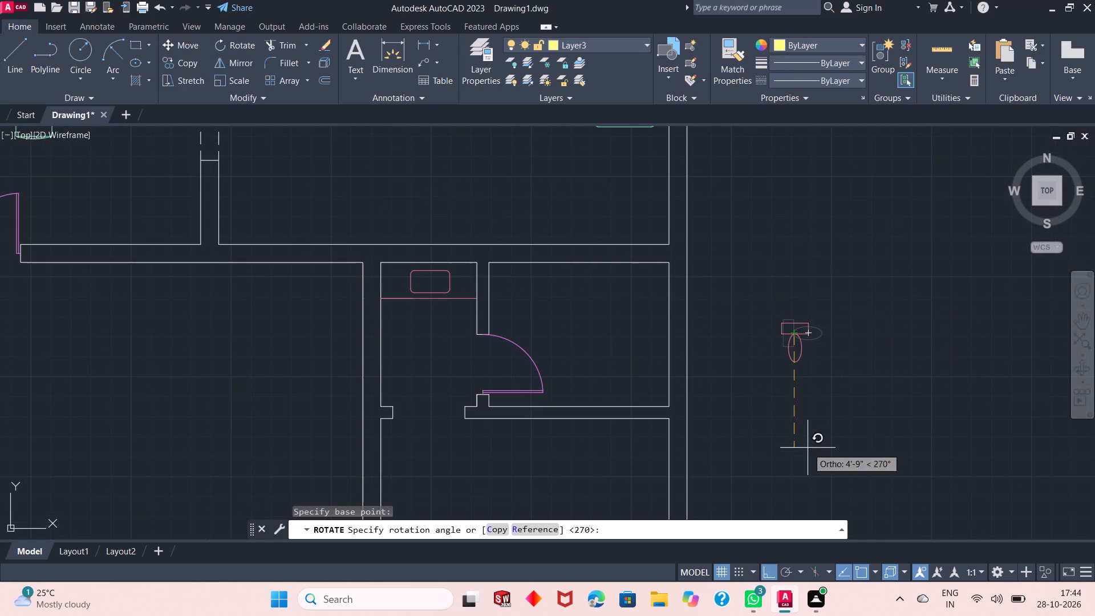
pyautogui.click(808, 448)
# Turn Ortho off and move the rotated toilet against the north wall of the small room east of the northern washbasin compartment.
pyautogui.click(824, 306)
pyautogui.moveTo(739, 352); pyautogui.dragTo(739, 374)
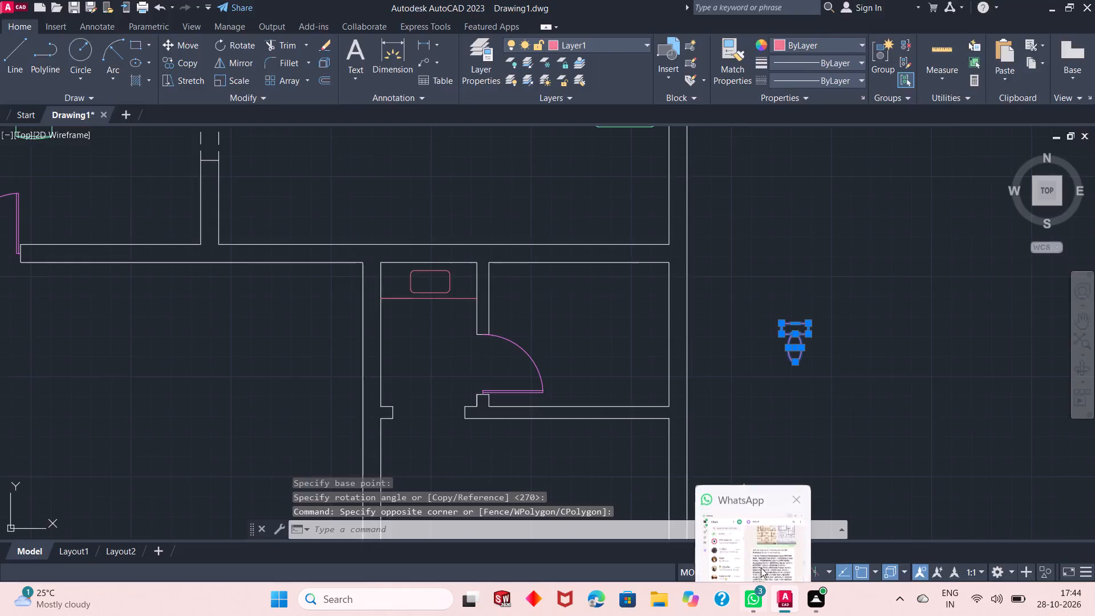
pyautogui.click(765, 568)
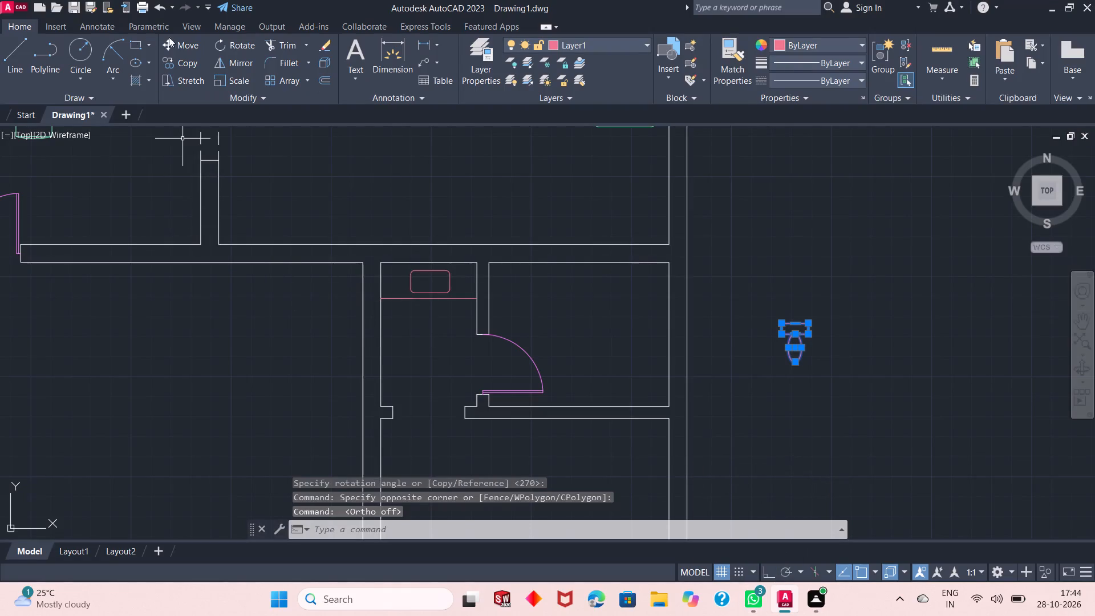
pyautogui.click(192, 44)
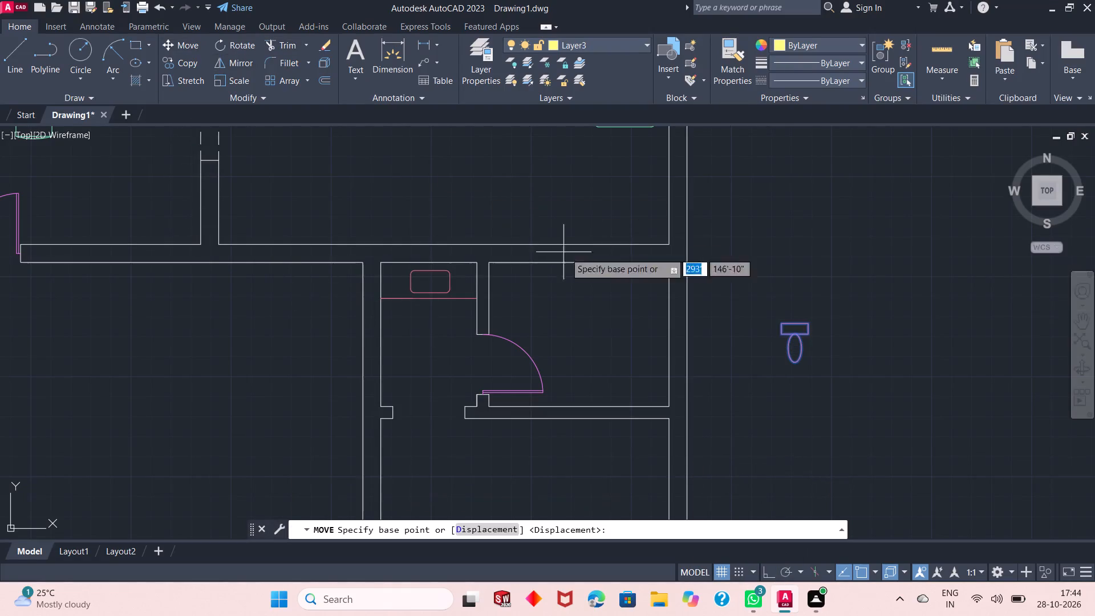
pyautogui.click(793, 325)
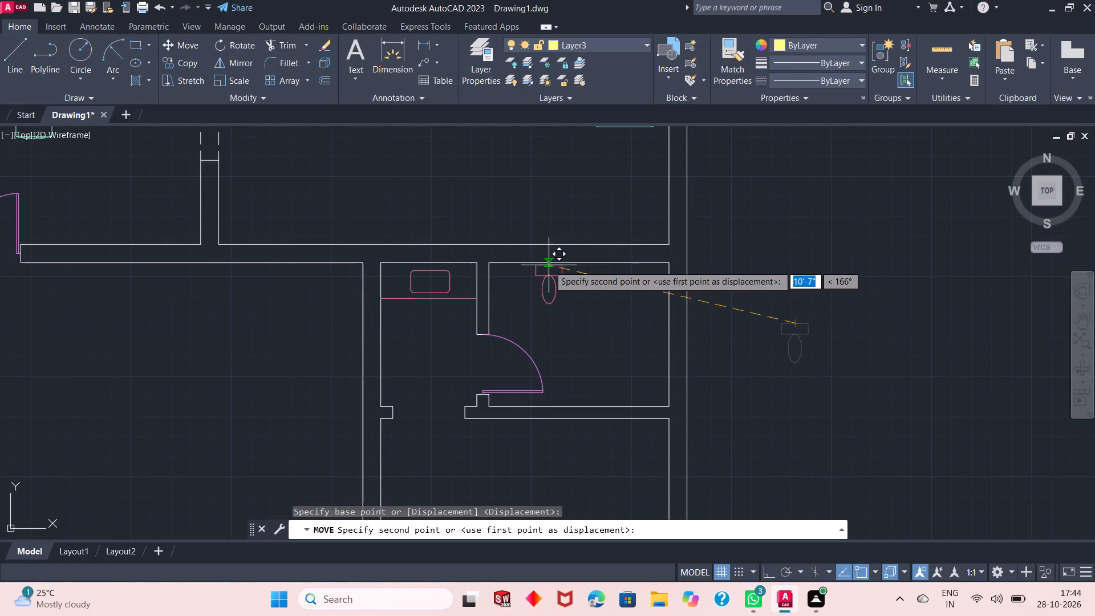
pyautogui.click(510, 263)
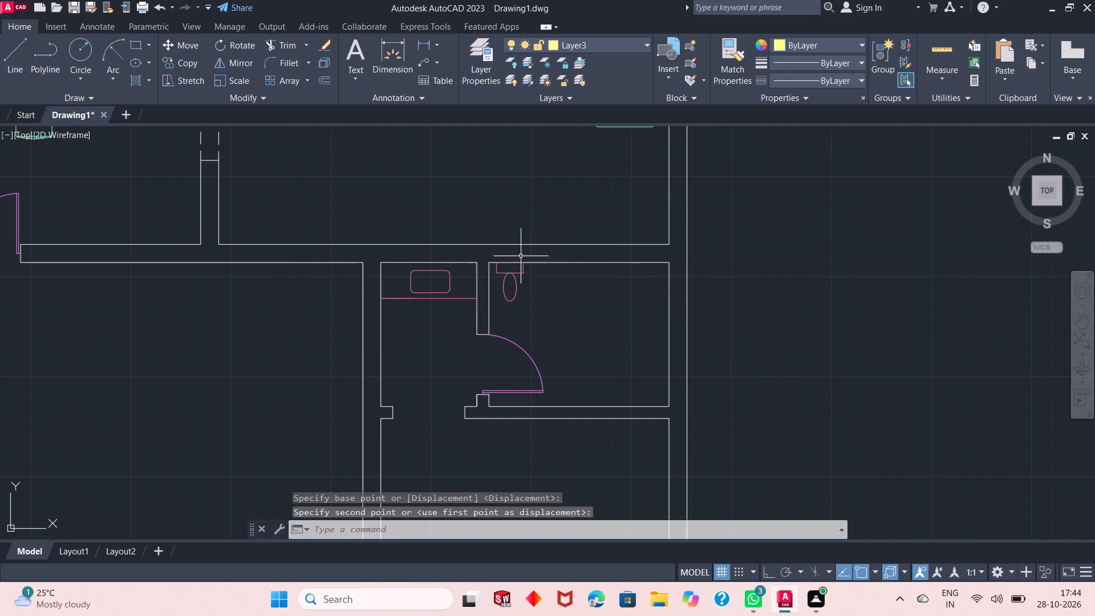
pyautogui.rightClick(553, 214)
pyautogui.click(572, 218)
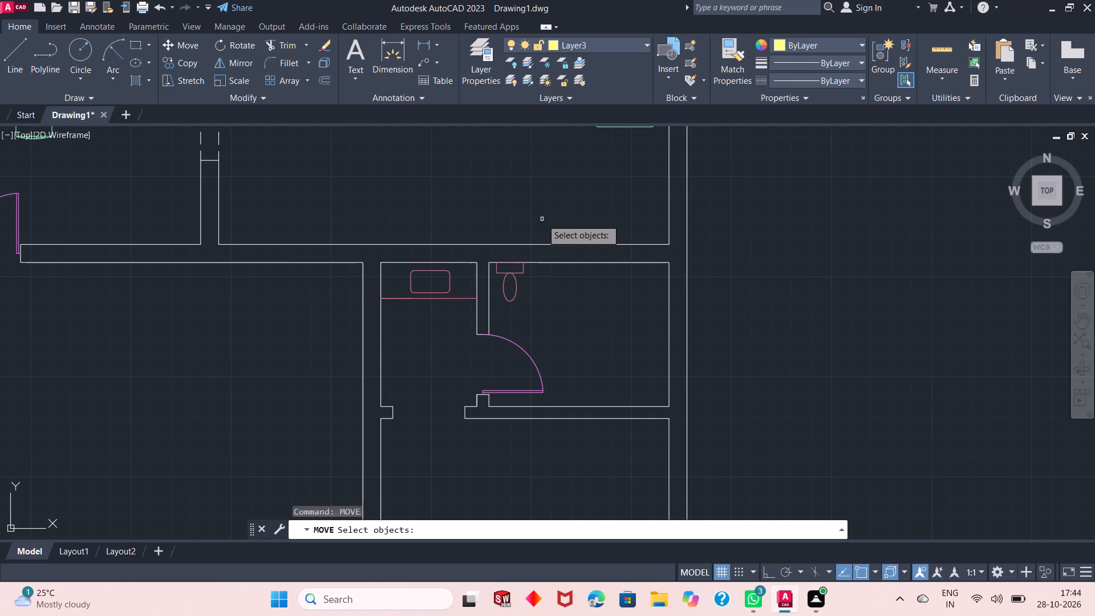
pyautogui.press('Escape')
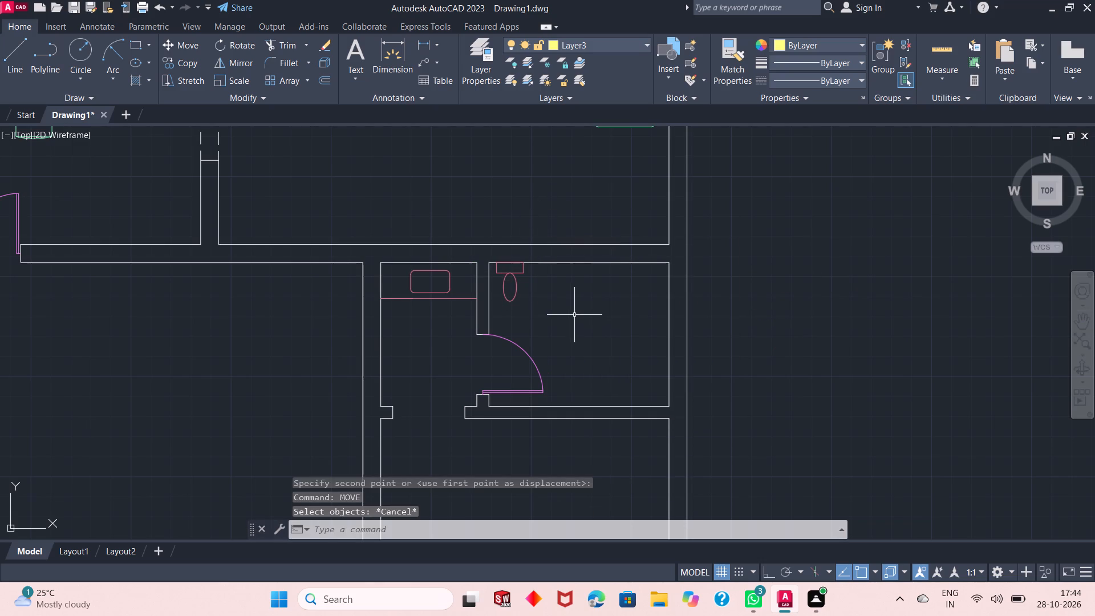
# Copy the double bed with its two nightstands from the northeast bedroom to the empty area outside the house's east wall.
pyautogui.scroll(-1, 555, 305)
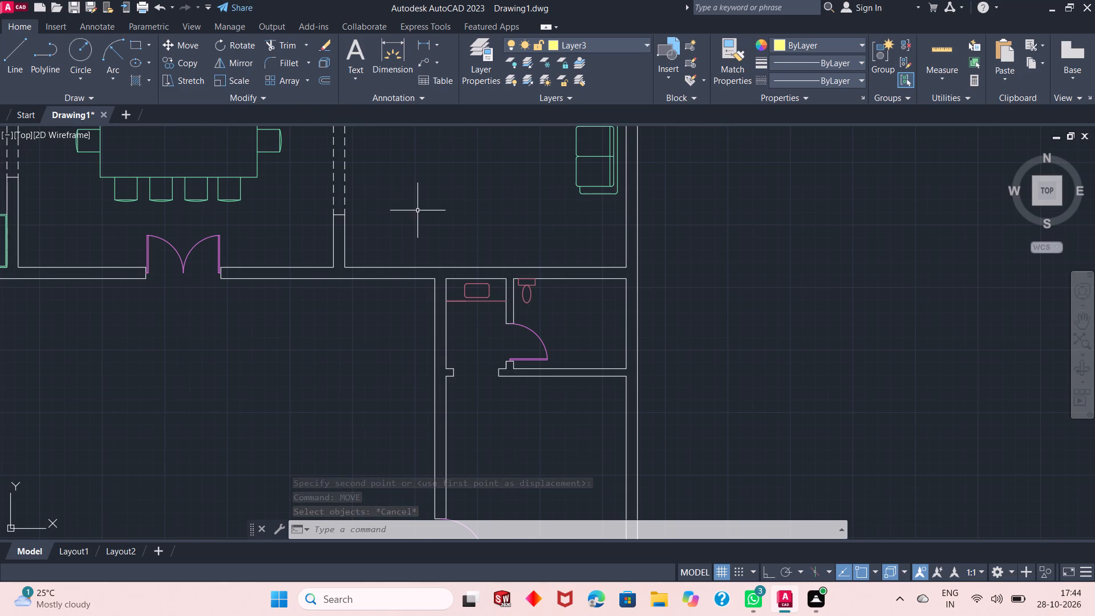
pyautogui.scroll(-2, 462, 269)
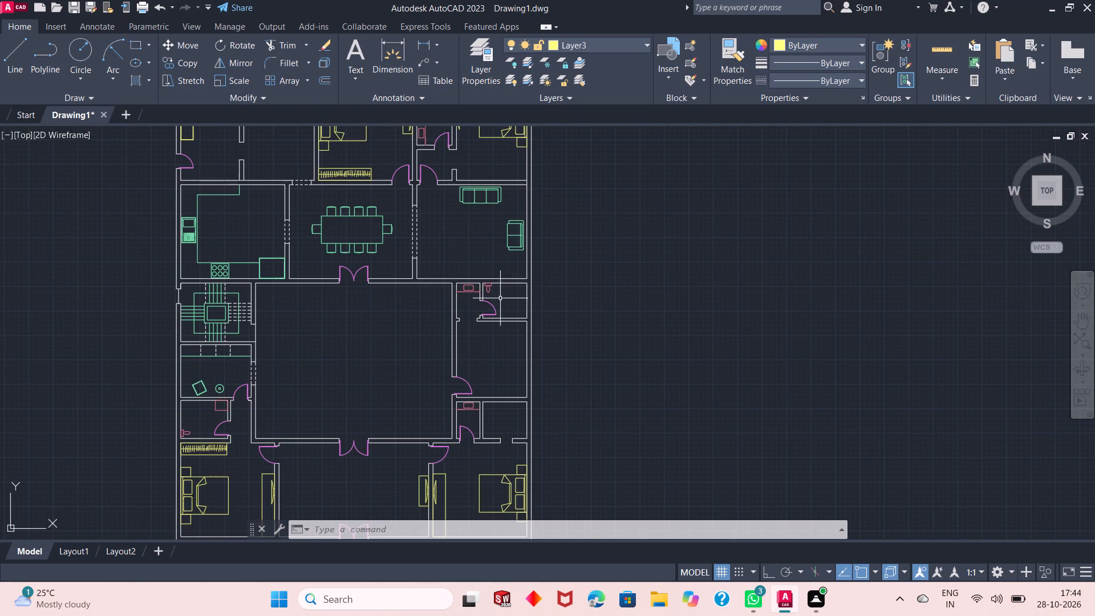
pyautogui.scroll(-1, 490, 448)
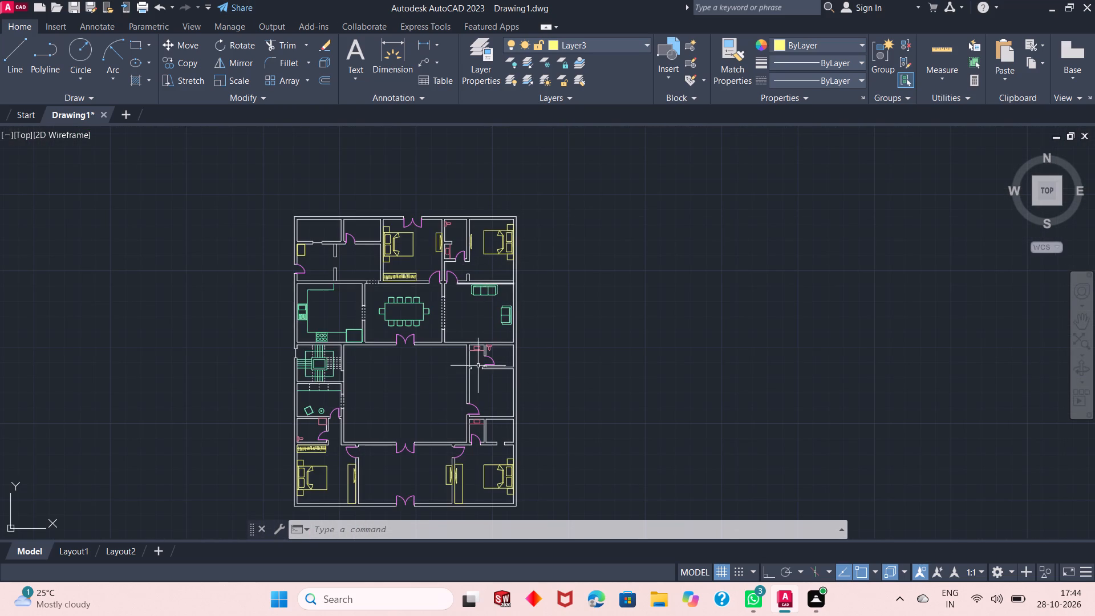
pyautogui.scroll(2, 504, 208)
pyautogui.scroll(1, 522, 262)
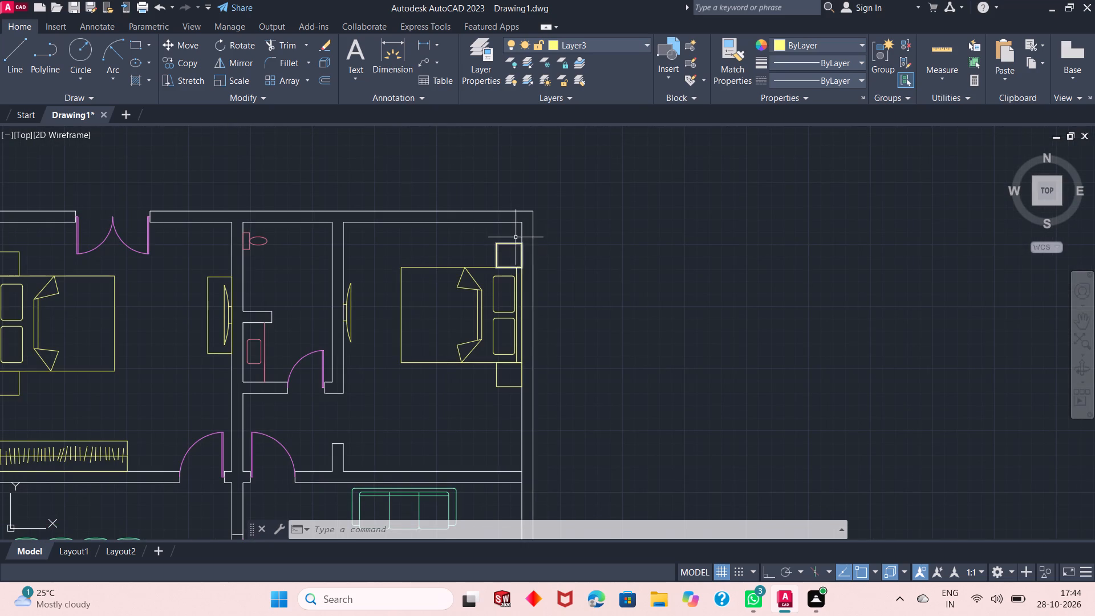
pyautogui.click(516, 234)
pyautogui.click(385, 387)
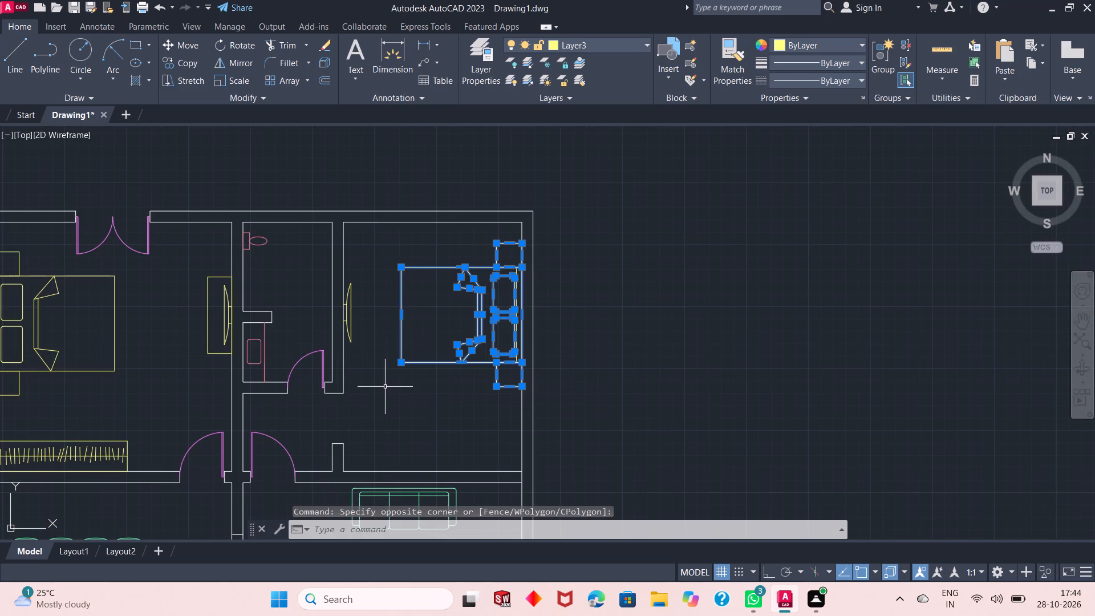
pyautogui.scroll(2, 469, 323)
pyautogui.click(583, 305)
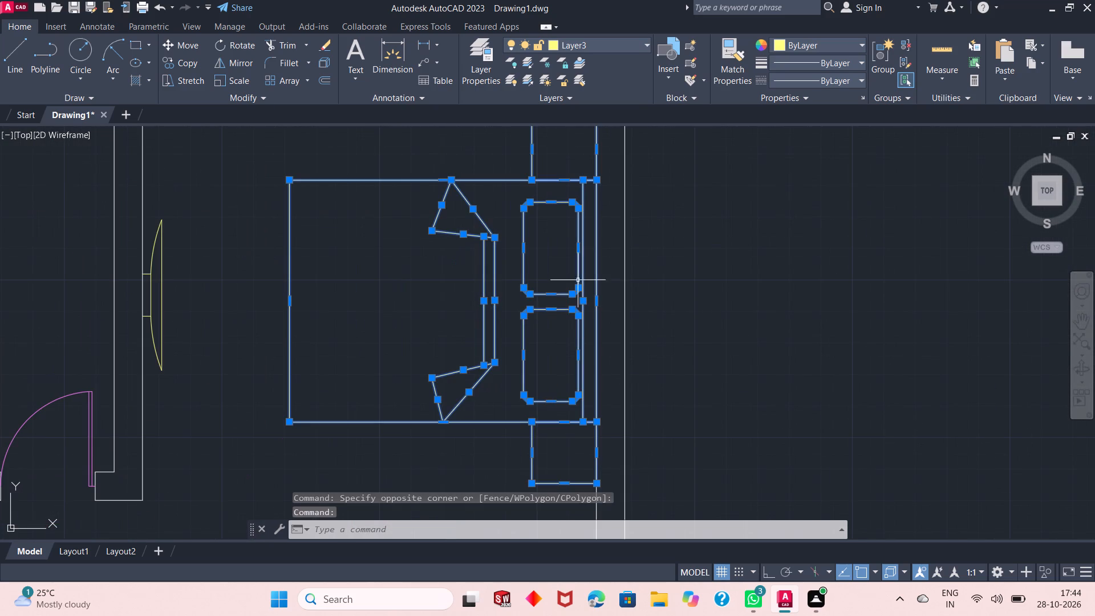
pyautogui.click(171, 60)
pyautogui.scroll(-2, 307, 174)
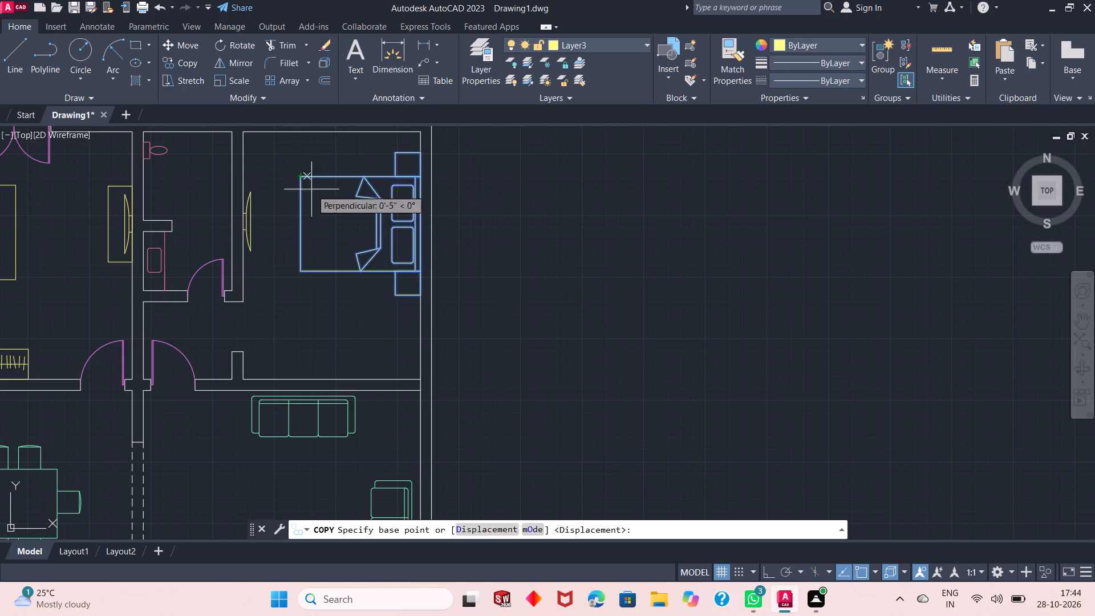
pyautogui.click(301, 269)
pyautogui.scroll(-3, 442, 269)
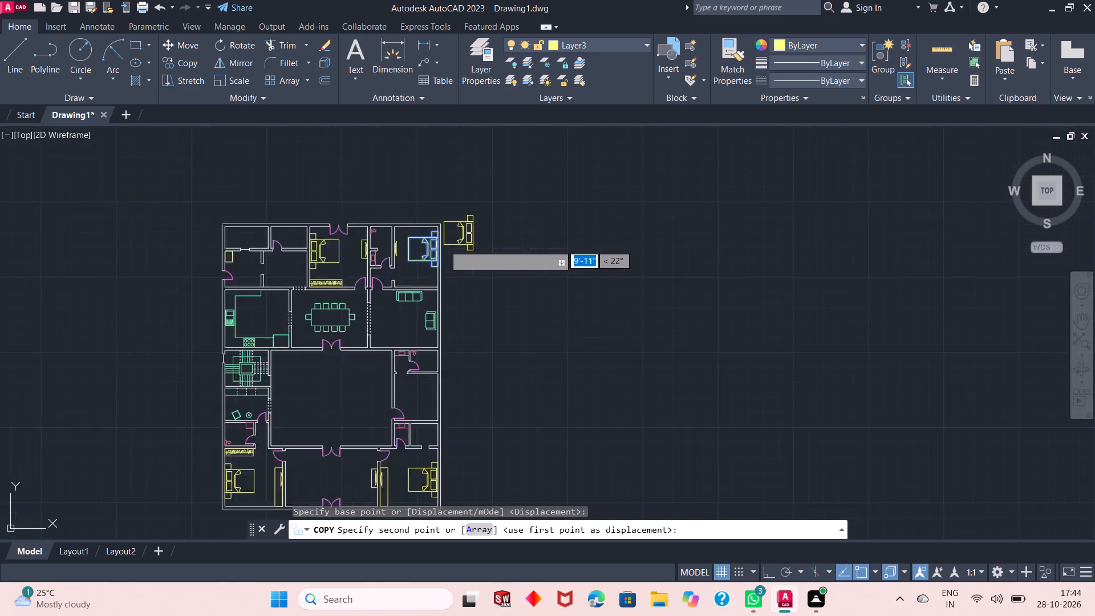
pyautogui.scroll(-1, 444, 245)
pyautogui.scroll(3, 449, 355)
pyautogui.click(516, 328)
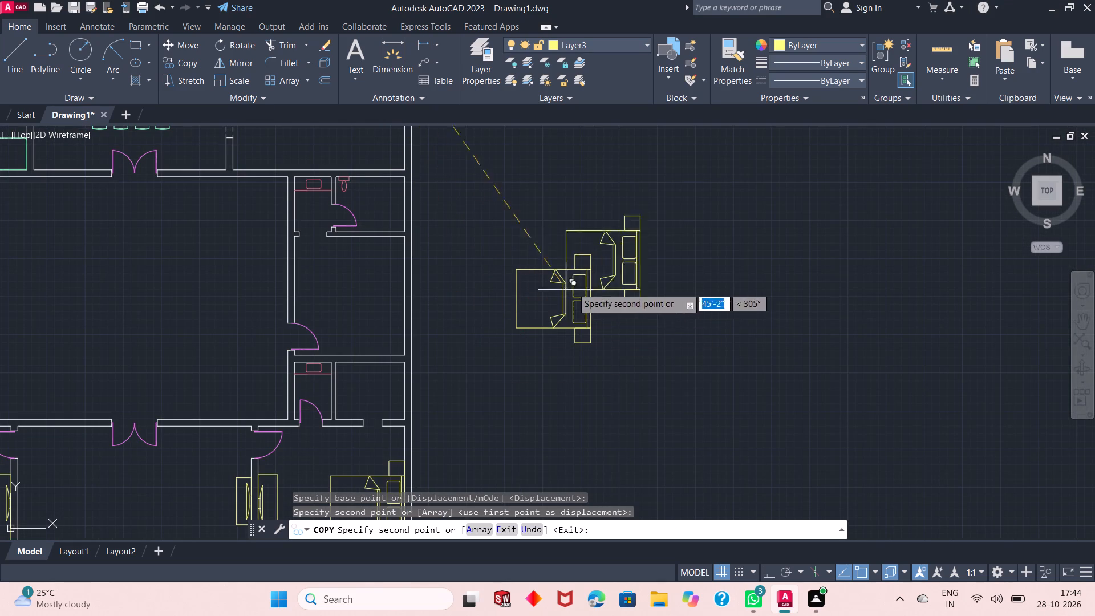
pyautogui.rightClick(624, 259)
pyautogui.click(645, 266)
# Rotate the copied bed and nightstands outside the east wall a quarter turn so the headboard faces north.
pyautogui.click(660, 242)
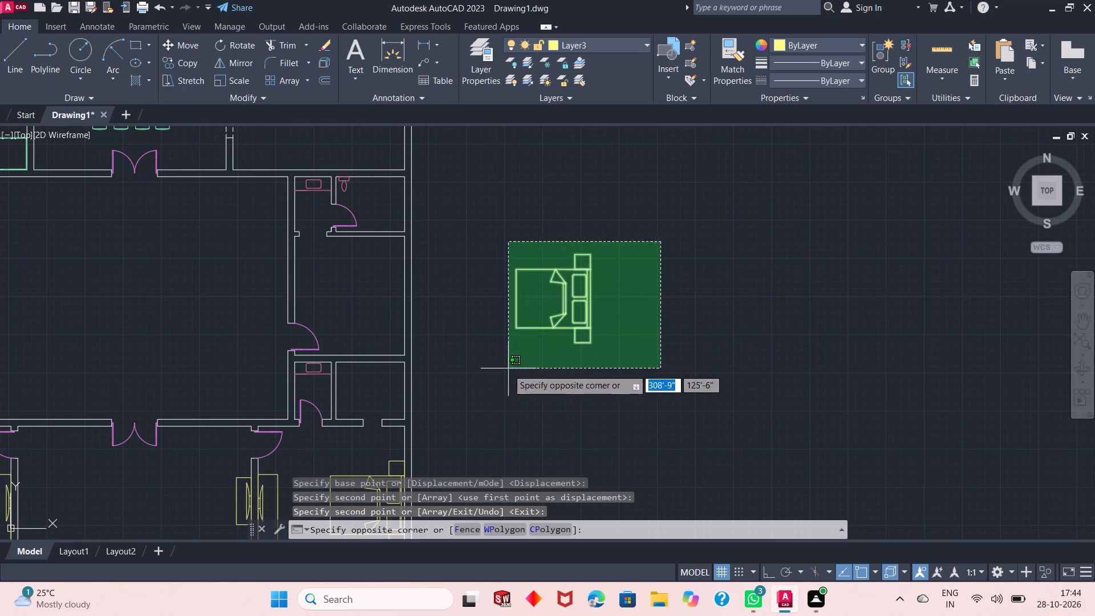
pyautogui.click(508, 369)
pyautogui.click(242, 44)
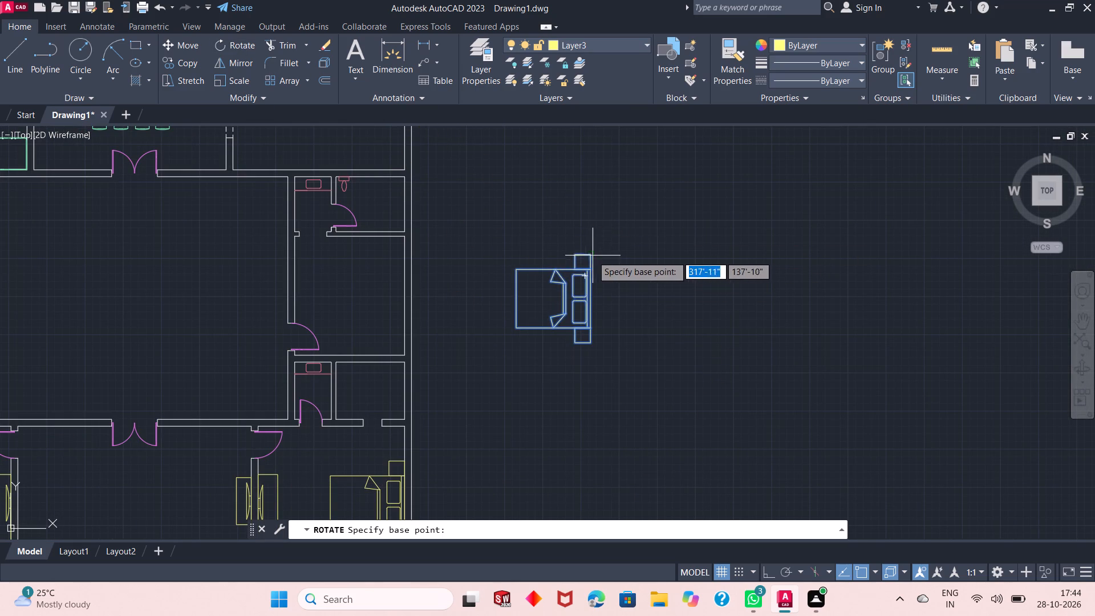
pyautogui.click(591, 255)
pyautogui.click(586, 218)
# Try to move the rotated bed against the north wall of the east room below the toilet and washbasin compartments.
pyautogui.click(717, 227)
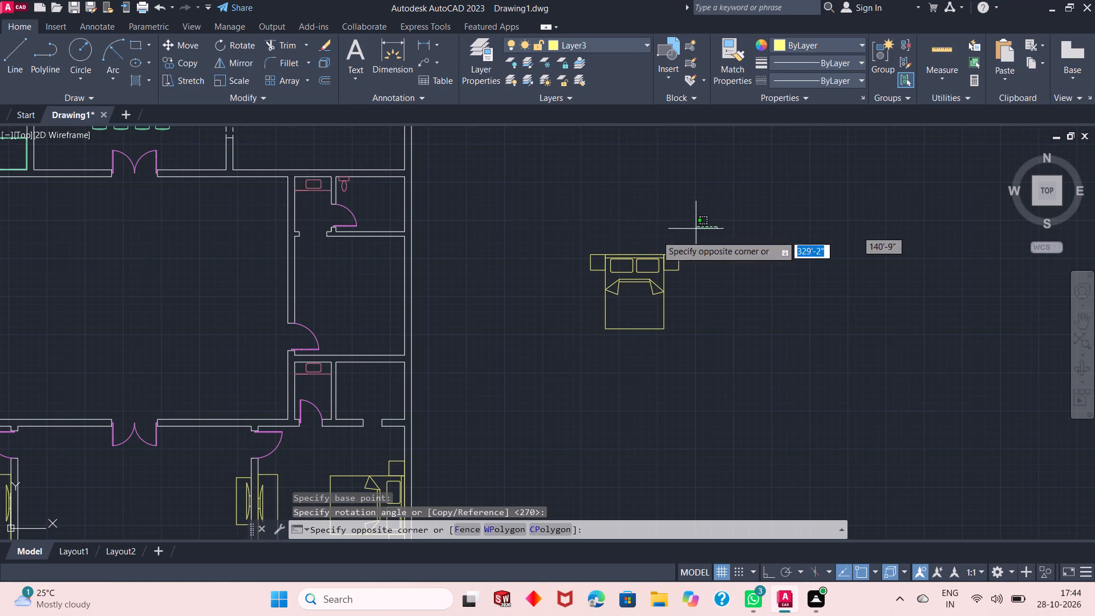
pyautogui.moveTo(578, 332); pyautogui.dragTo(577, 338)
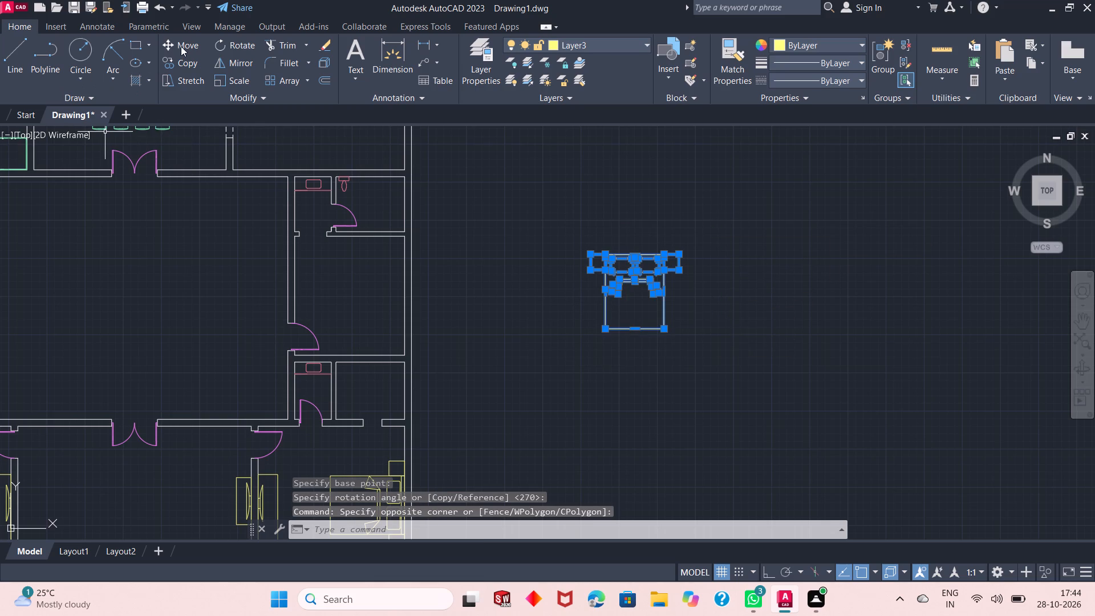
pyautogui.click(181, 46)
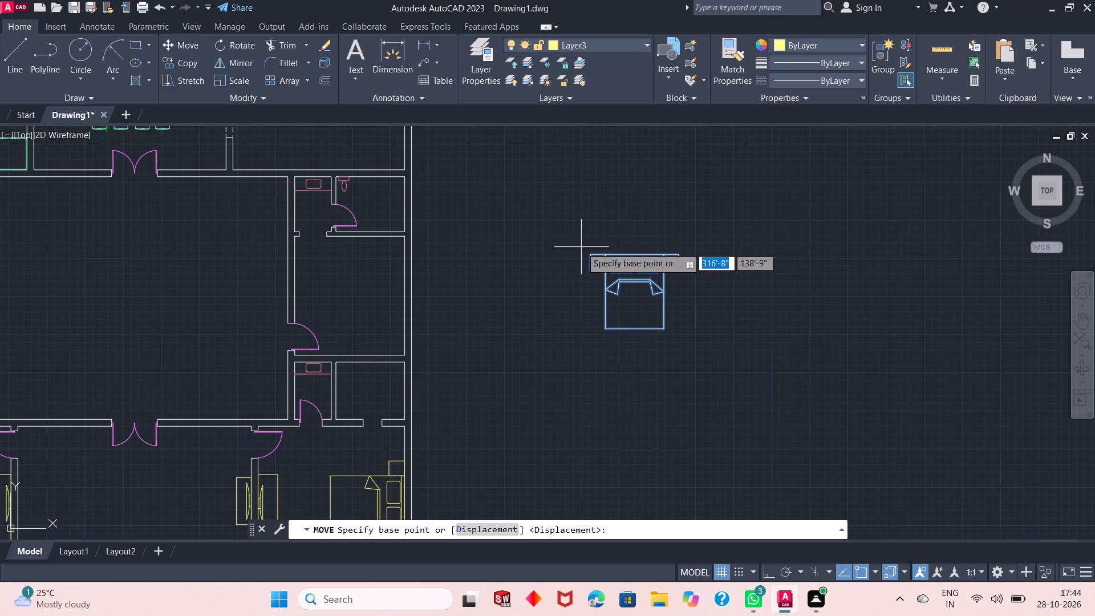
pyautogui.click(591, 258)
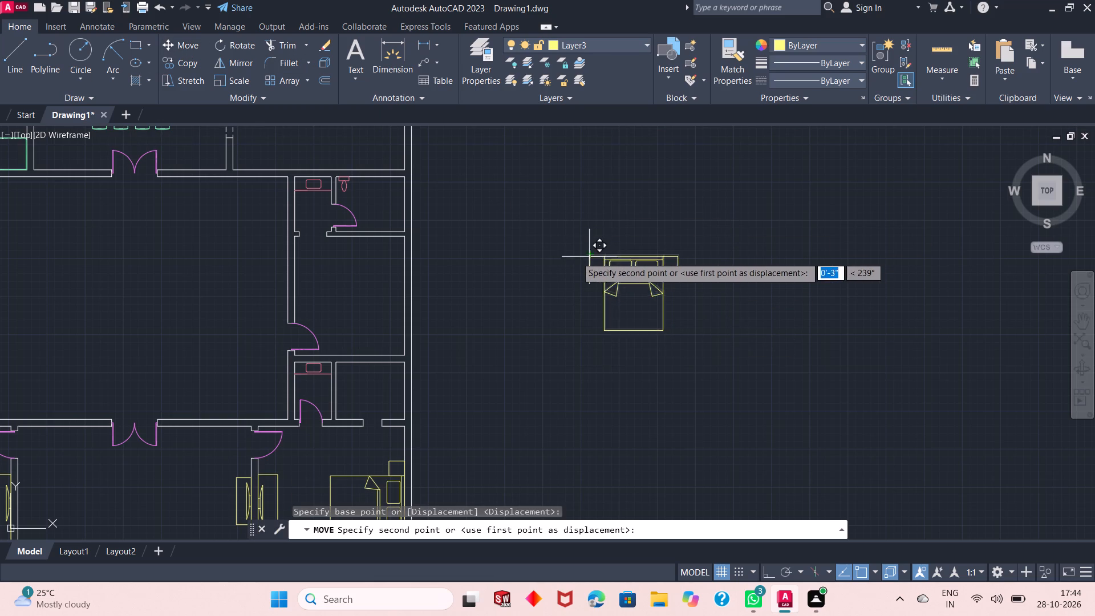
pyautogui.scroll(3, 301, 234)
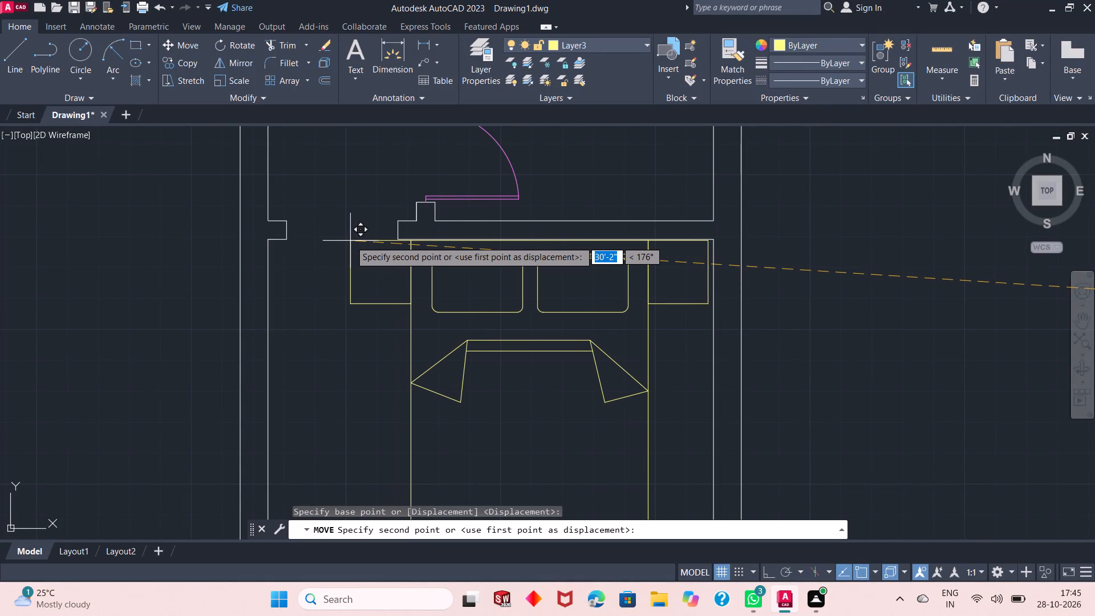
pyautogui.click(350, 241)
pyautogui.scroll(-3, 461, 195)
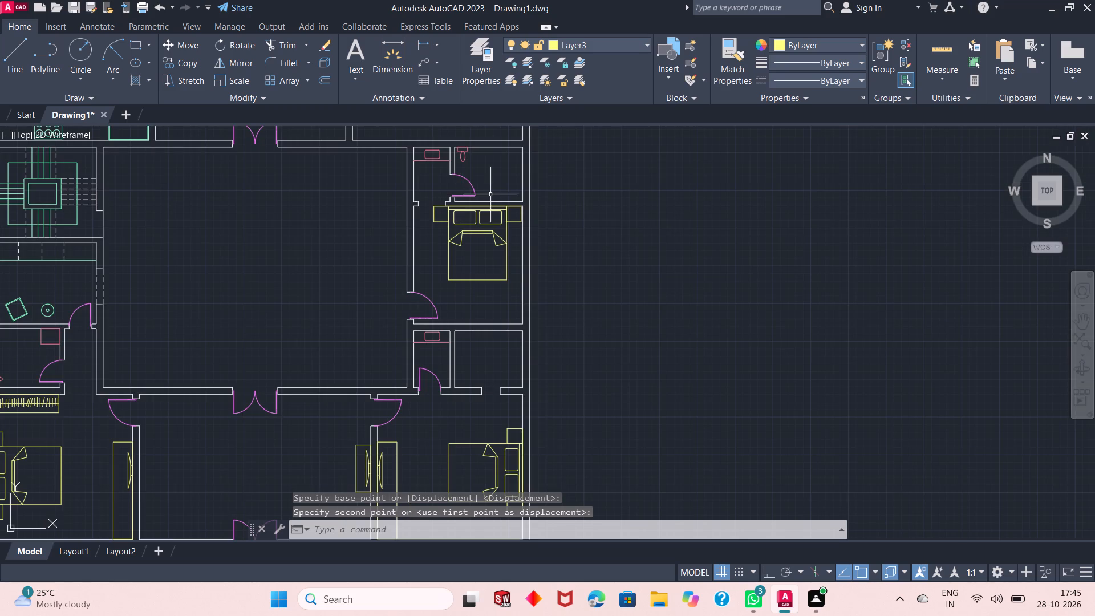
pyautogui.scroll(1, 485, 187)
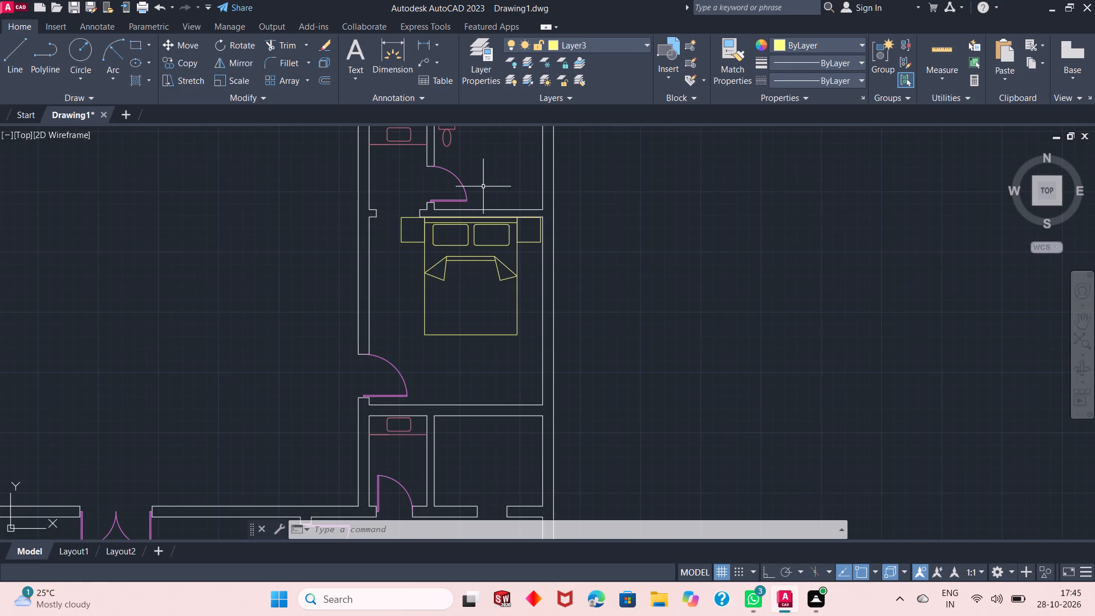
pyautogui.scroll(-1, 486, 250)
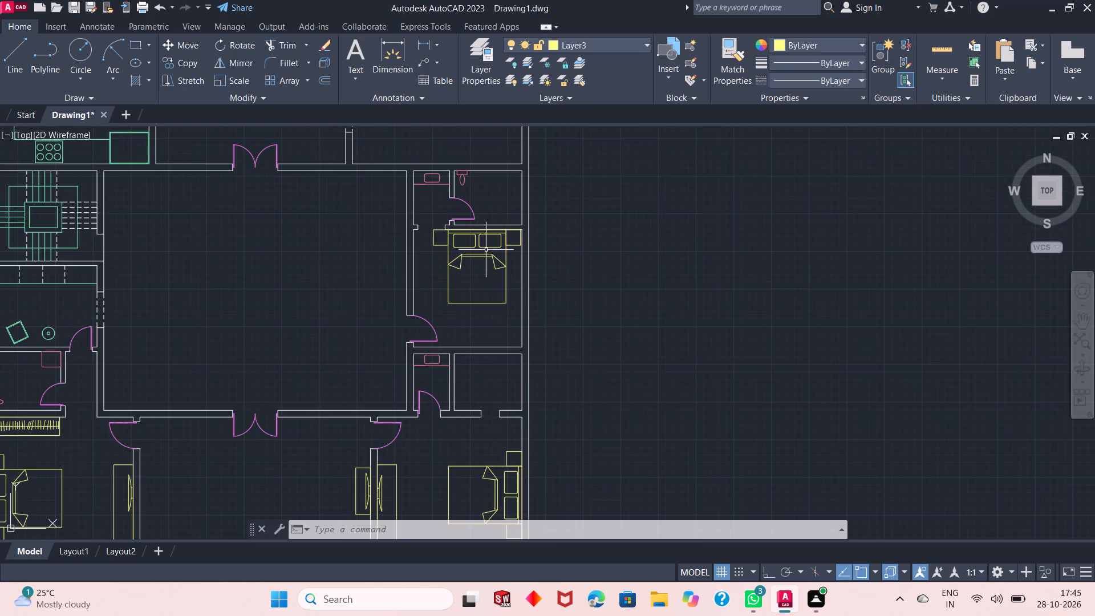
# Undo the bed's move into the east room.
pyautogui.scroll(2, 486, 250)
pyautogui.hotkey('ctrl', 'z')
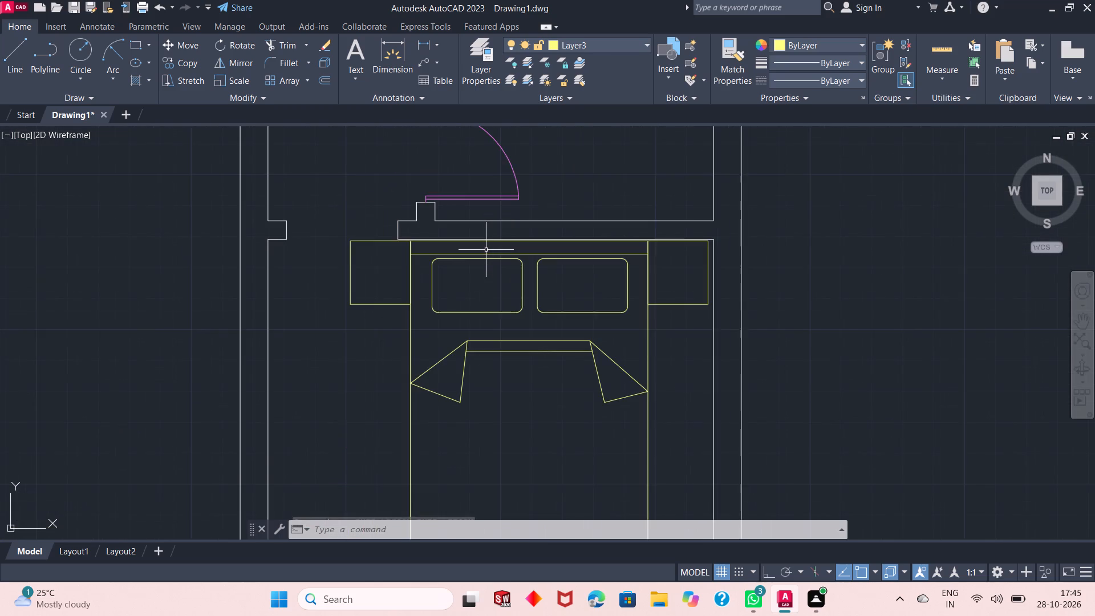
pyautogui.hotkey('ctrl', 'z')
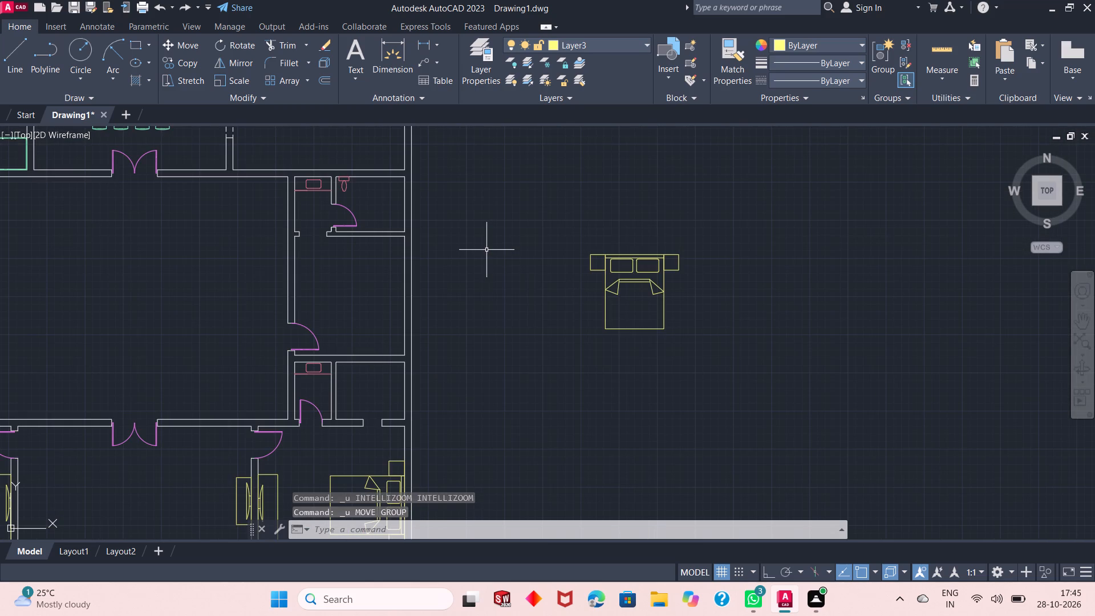
# Offset the outer side line of the bed copy's west nightstand 5" inward.
pyautogui.scroll(2, 643, 260)
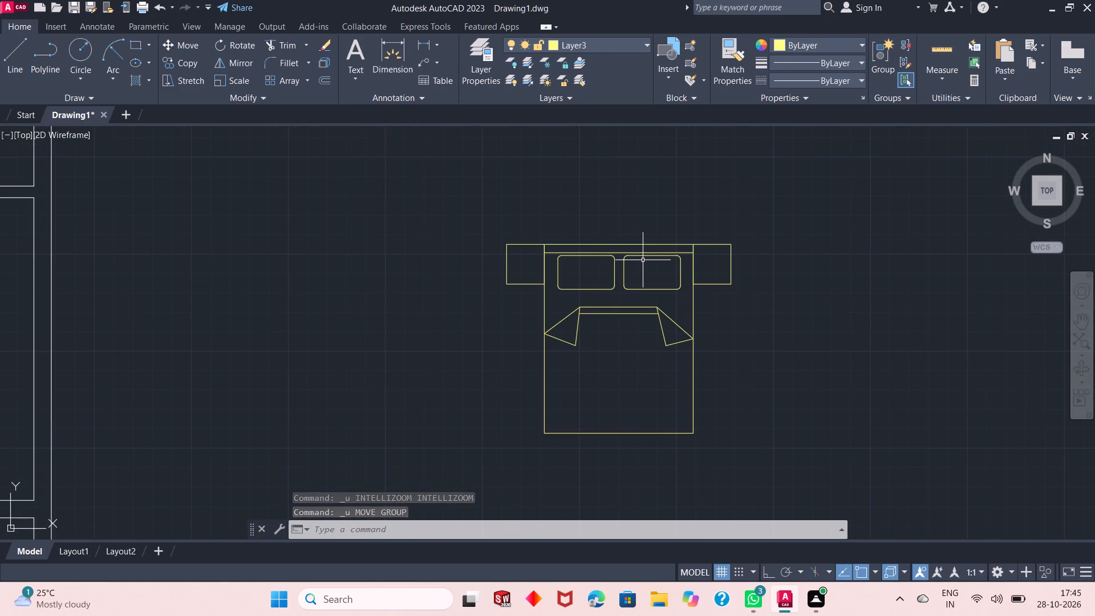
pyautogui.scroll(2, 624, 268)
pyautogui.scroll(-2, 624, 269)
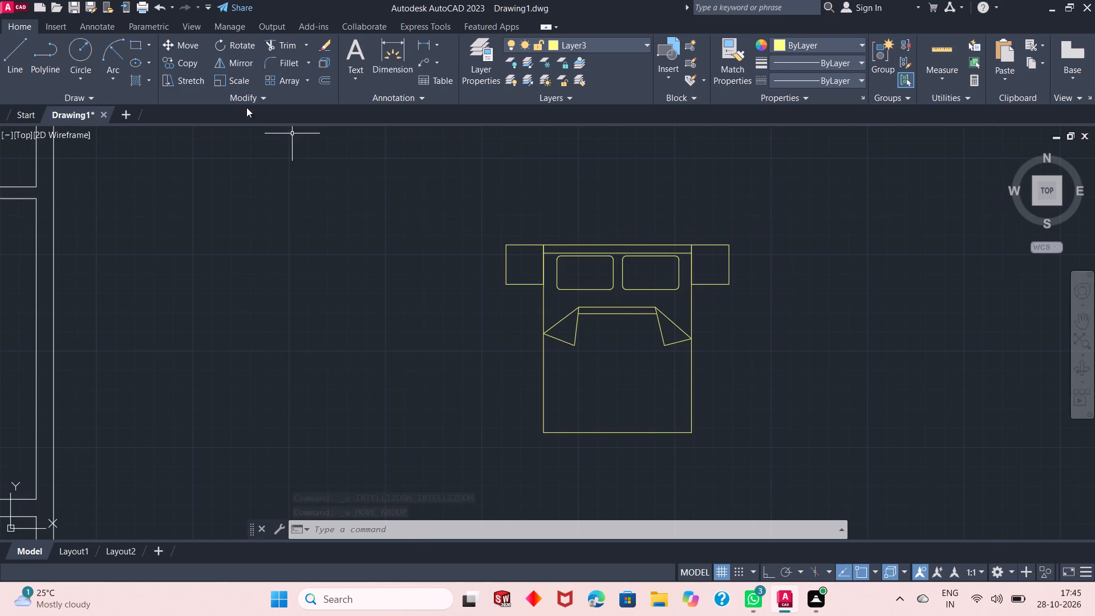
pyautogui.click(517, 226)
pyautogui.click(473, 265)
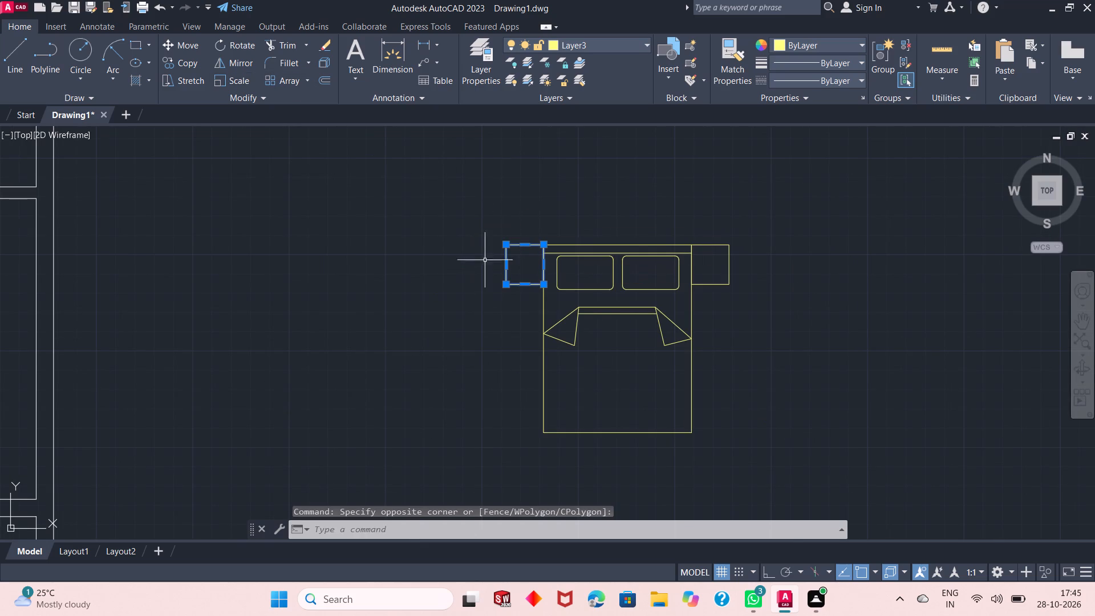
pyautogui.click(767, 221)
pyautogui.click(731, 265)
pyautogui.click(793, 210)
pyautogui.click(715, 268)
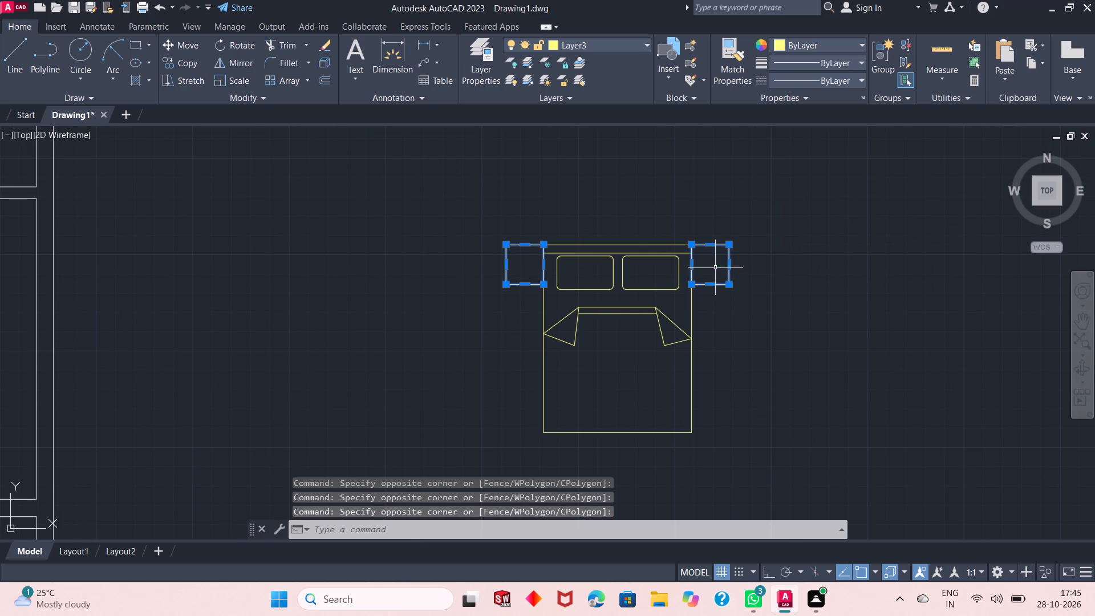
pyautogui.click(320, 63)
pyautogui.click(332, 80)
pyautogui.rightClick(335, 171)
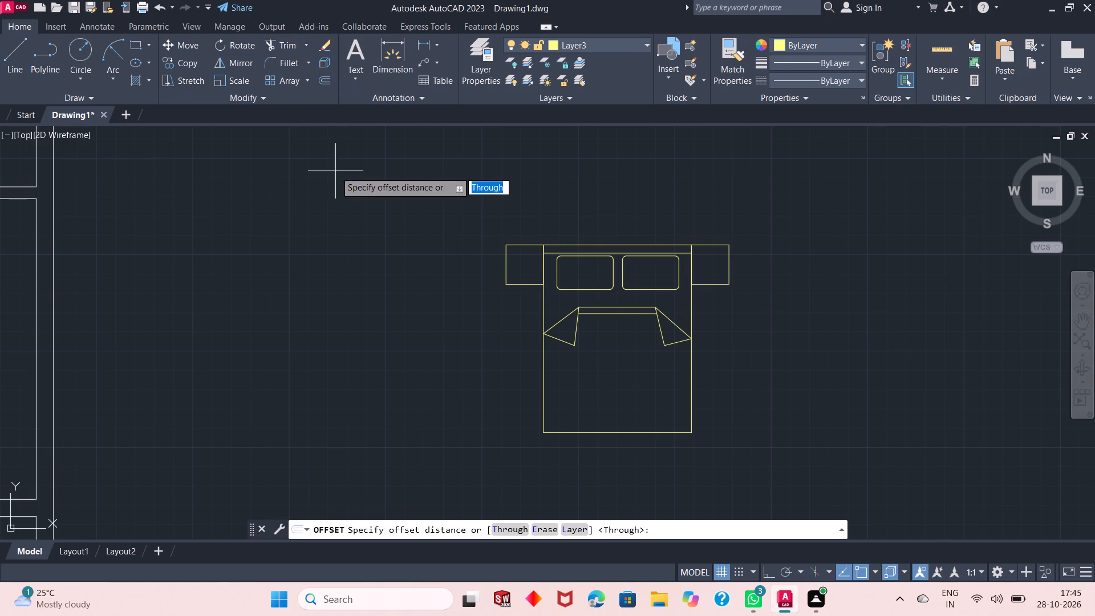
pyautogui.click(351, 178)
pyautogui.click(505, 264)
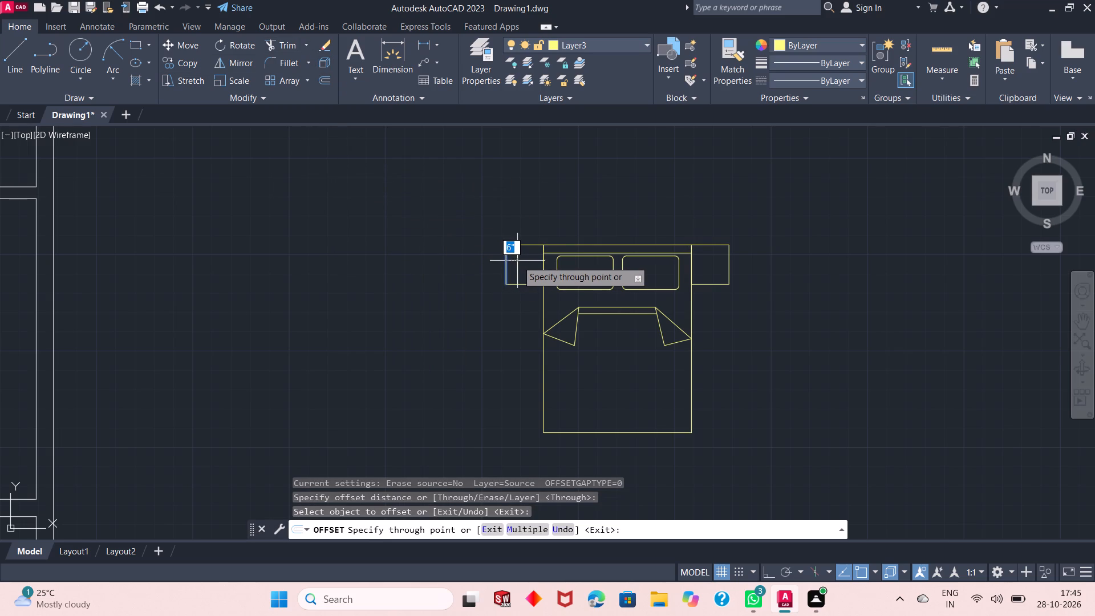
pyautogui.write('5"')
pyautogui.press('Return')
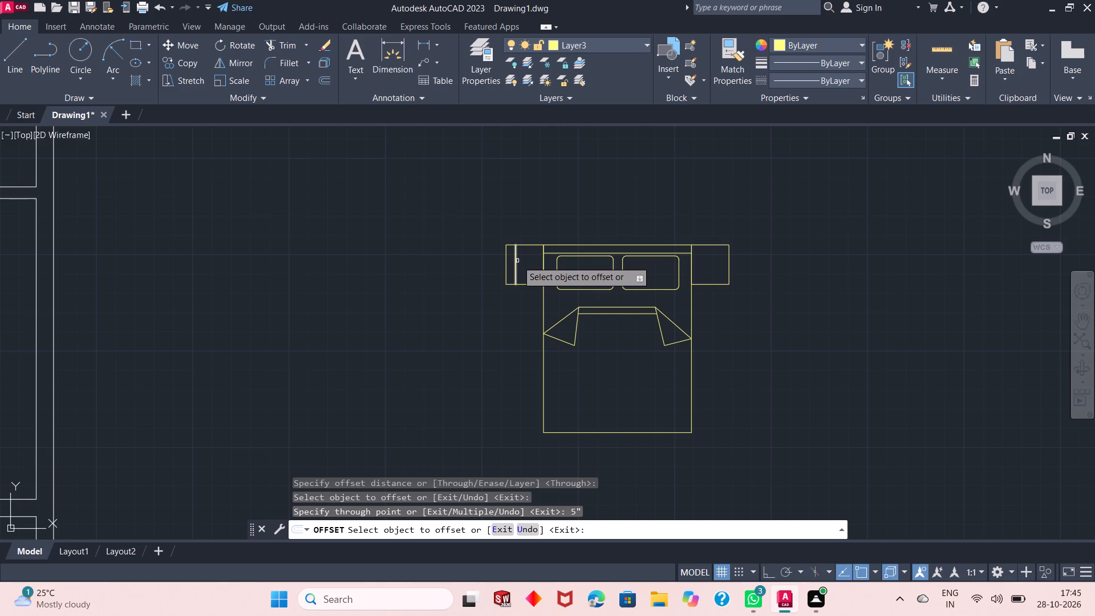
# Offset the outer side line of the bed copy's east nightstand 5" inward.
pyautogui.moveTo(729, 270); pyautogui.dragTo(721, 268)
pyautogui.write('5"')
pyautogui.press('Return')
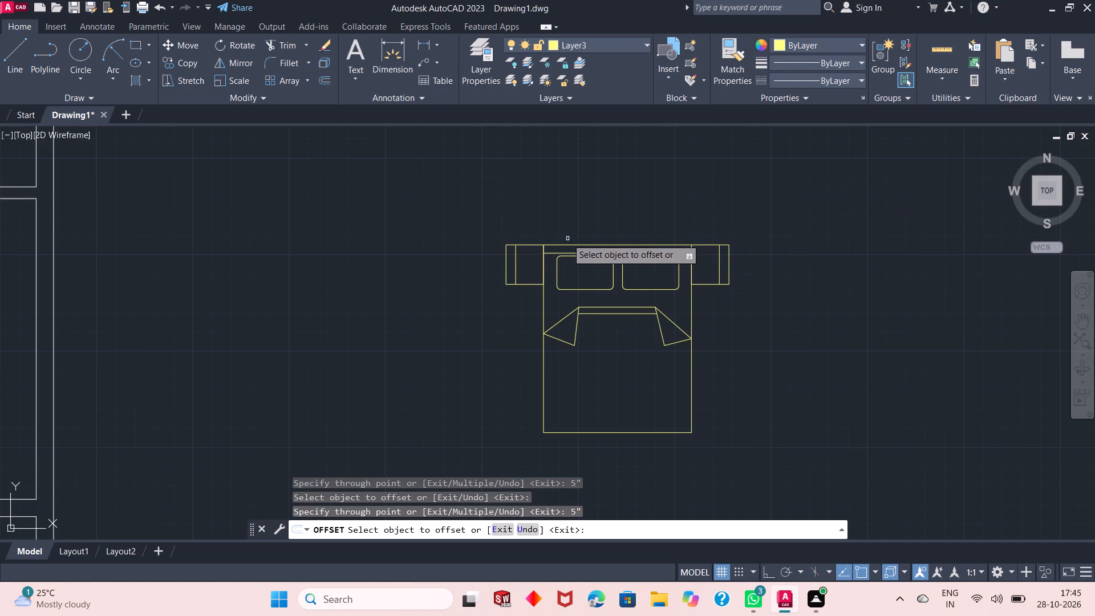
pyautogui.rightClick(556, 183)
pyautogui.click(574, 189)
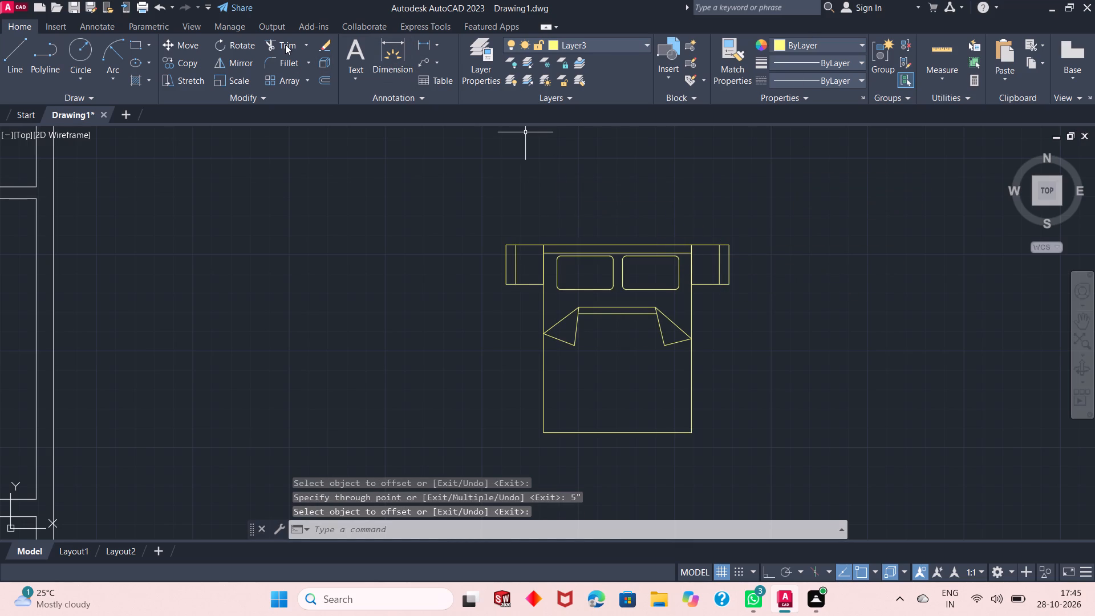
# Trim away the outer strips of both nightstands beyond the offset lines, including the original outer side lines.
pyautogui.click(285, 44)
pyautogui.scroll(2, 594, 330)
pyautogui.scroll(-1, 520, 297)
pyautogui.scroll(1, 455, 161)
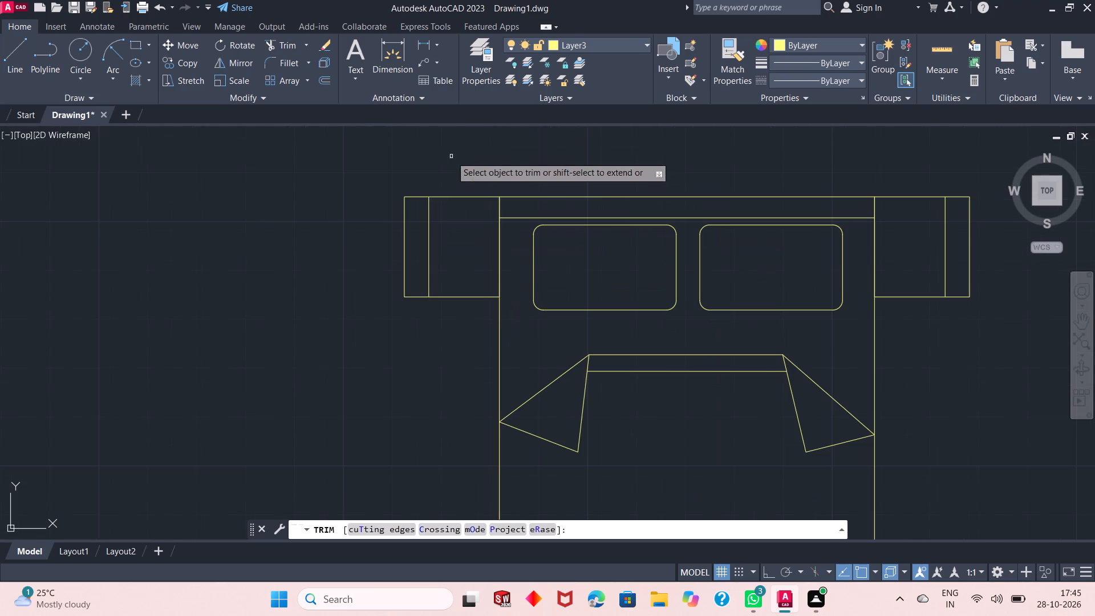
pyautogui.click(419, 182)
pyautogui.click(404, 371)
pyautogui.click(396, 272)
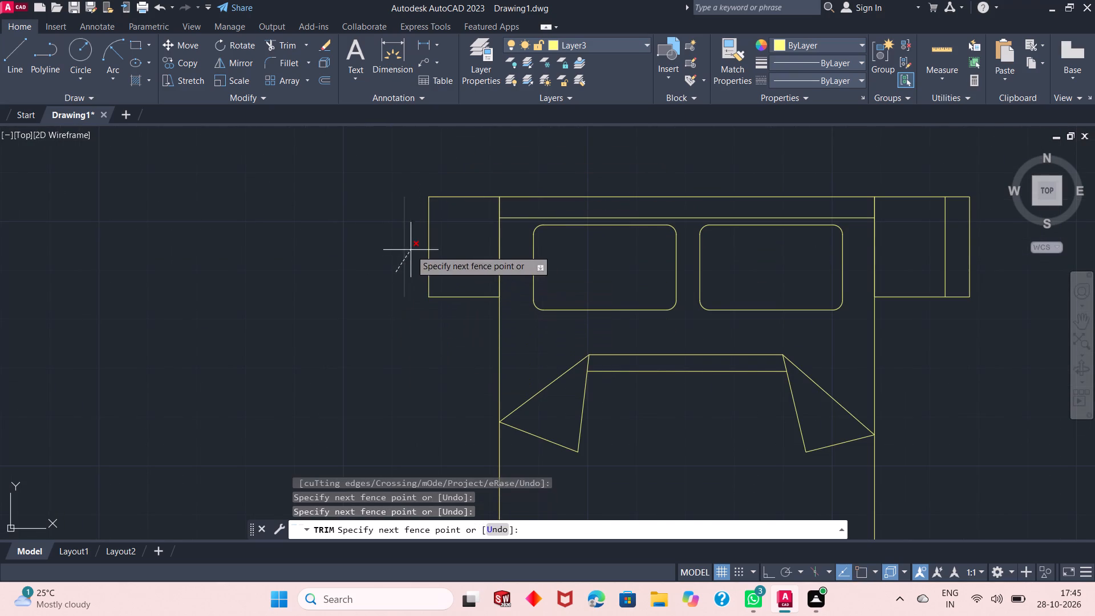
pyautogui.click(411, 250)
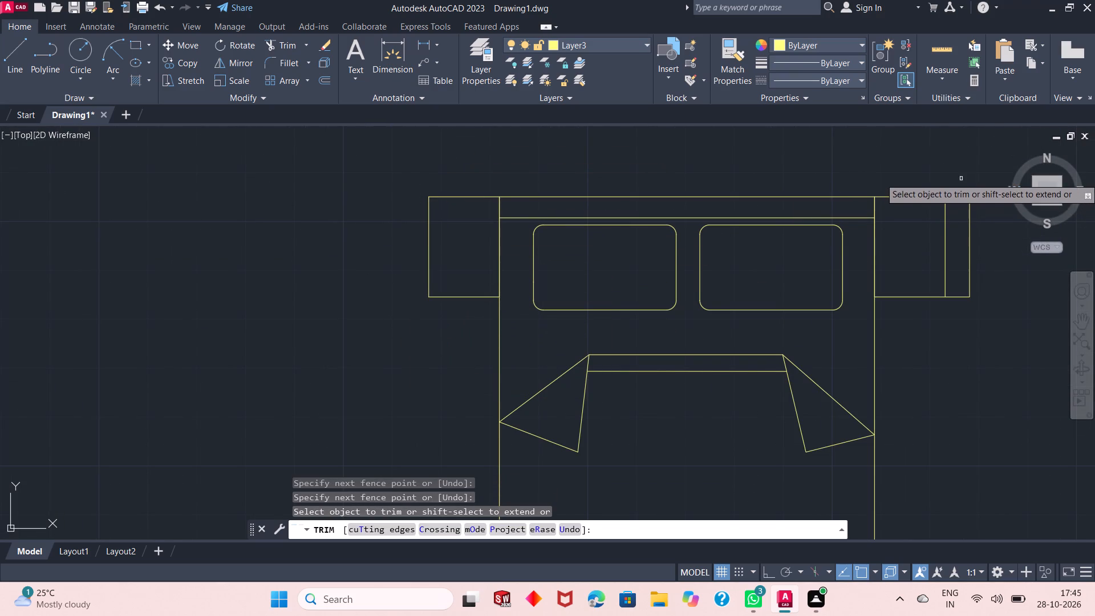
pyautogui.click(960, 178)
pyautogui.click(968, 325)
pyautogui.click(987, 263)
pyautogui.click(963, 284)
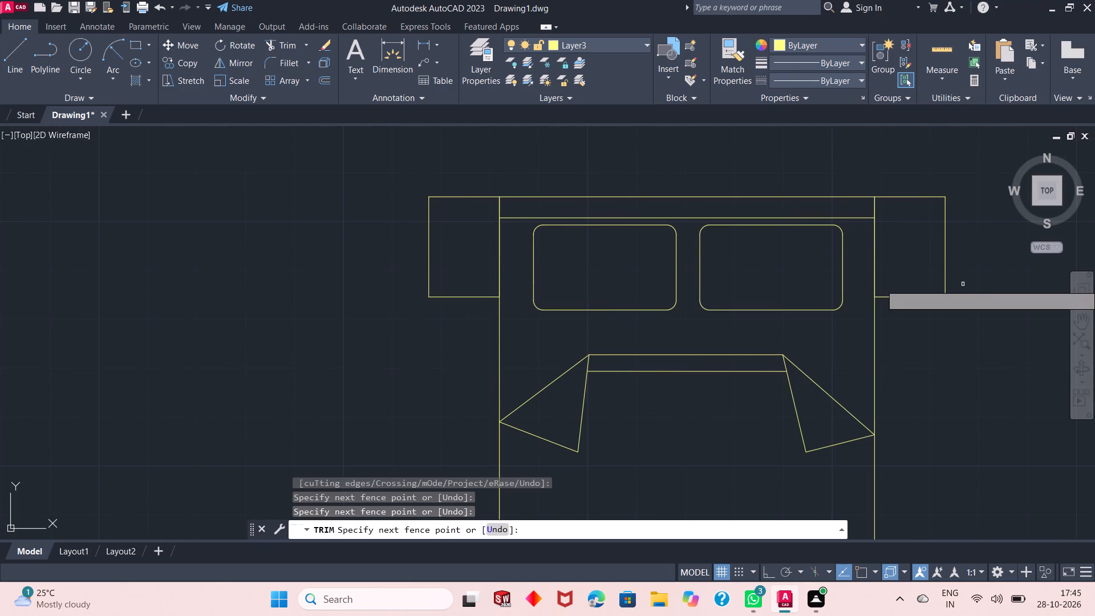
pyautogui.rightClick(578, 161)
pyautogui.click(601, 168)
pyautogui.scroll(-1, 559, 188)
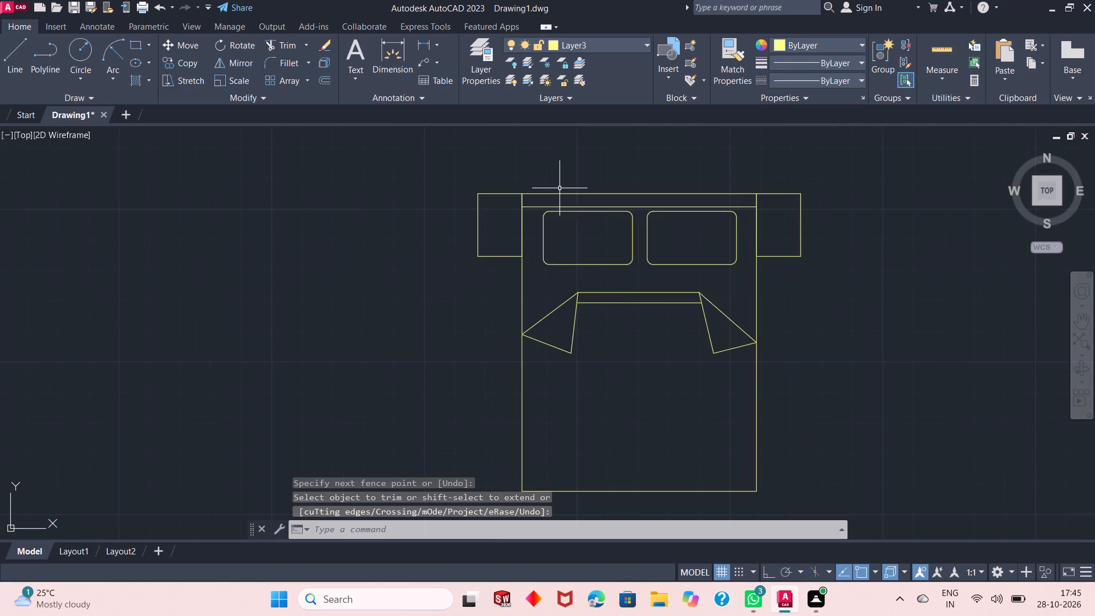
# Move the bed with its trimmed nightstands into the east bedroom, snapping its northeast corner to the room's inner northeast corner.
pyautogui.scroll(-1, 559, 188)
pyautogui.scroll(-1, 655, 322)
pyautogui.click(735, 217)
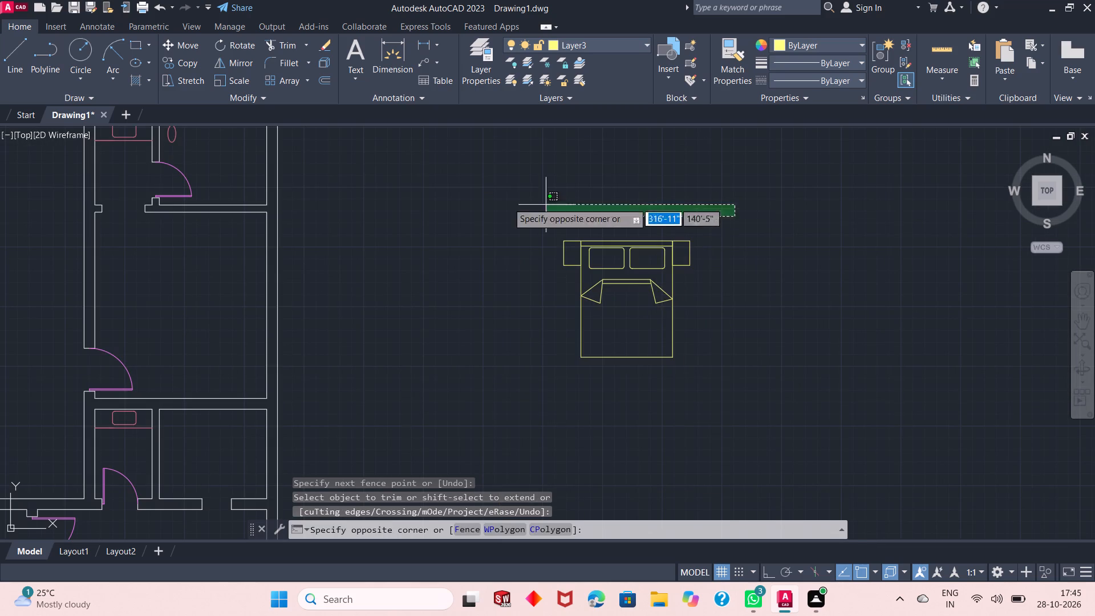
pyautogui.click(449, 390)
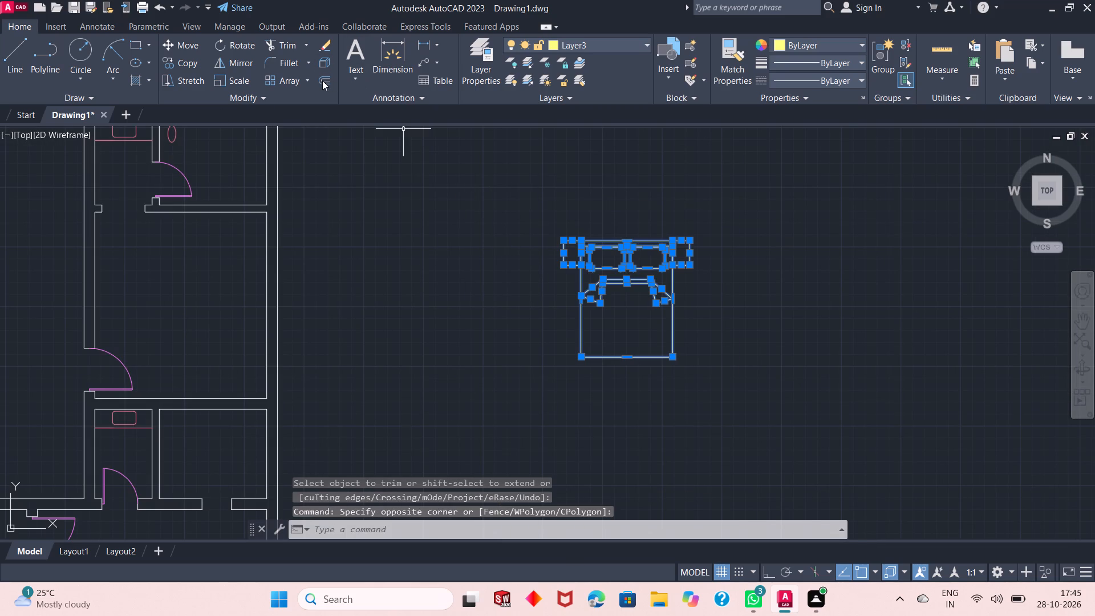
pyautogui.click(175, 48)
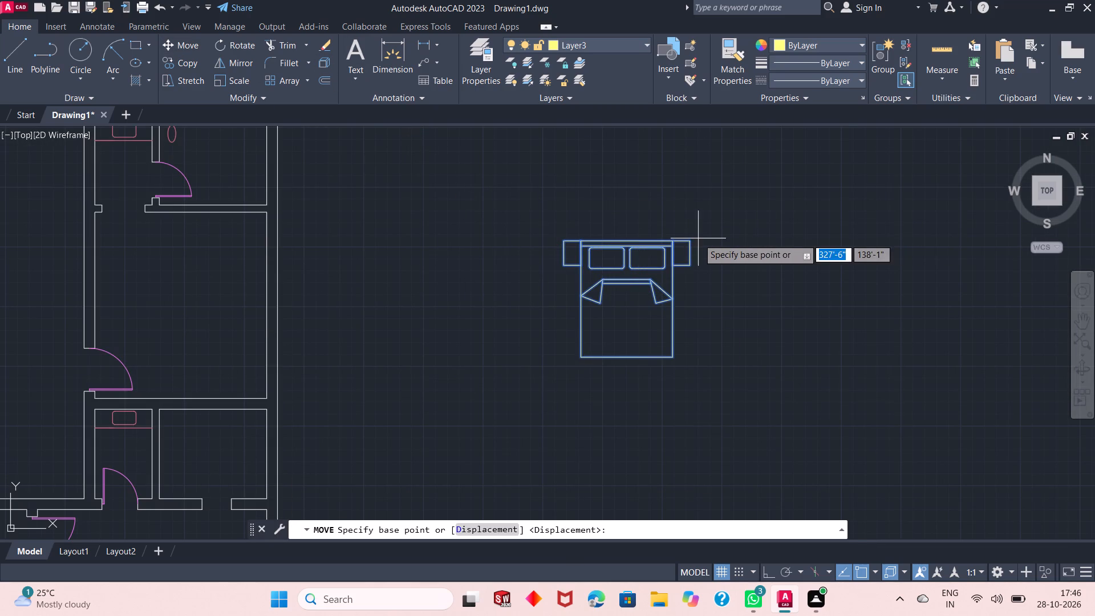
pyautogui.click(691, 238)
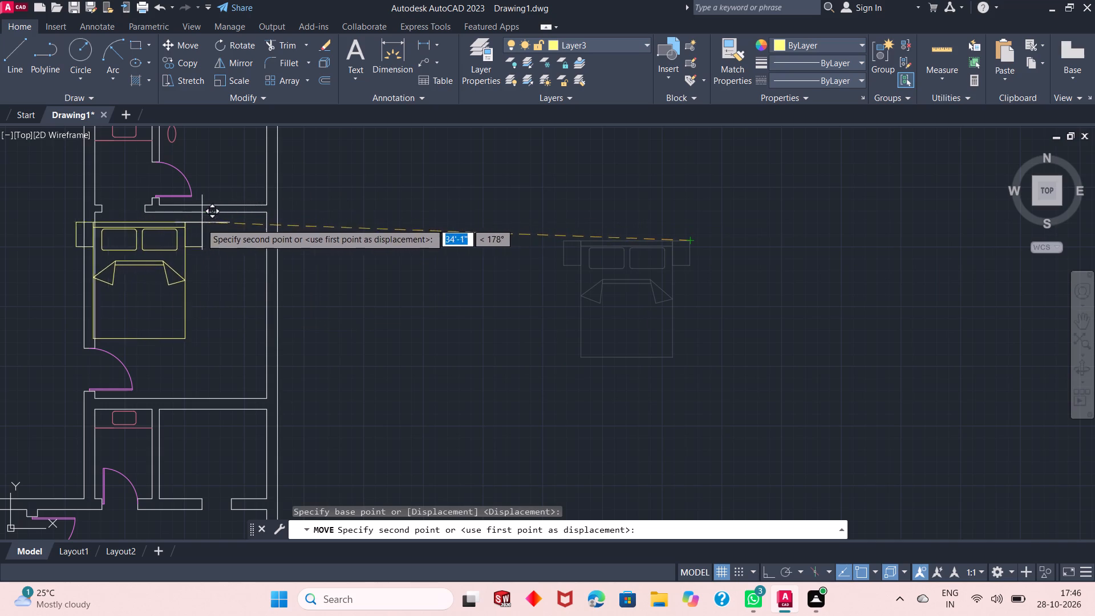
pyautogui.scroll(-2, 487, 309)
pyautogui.scroll(2, 365, 264)
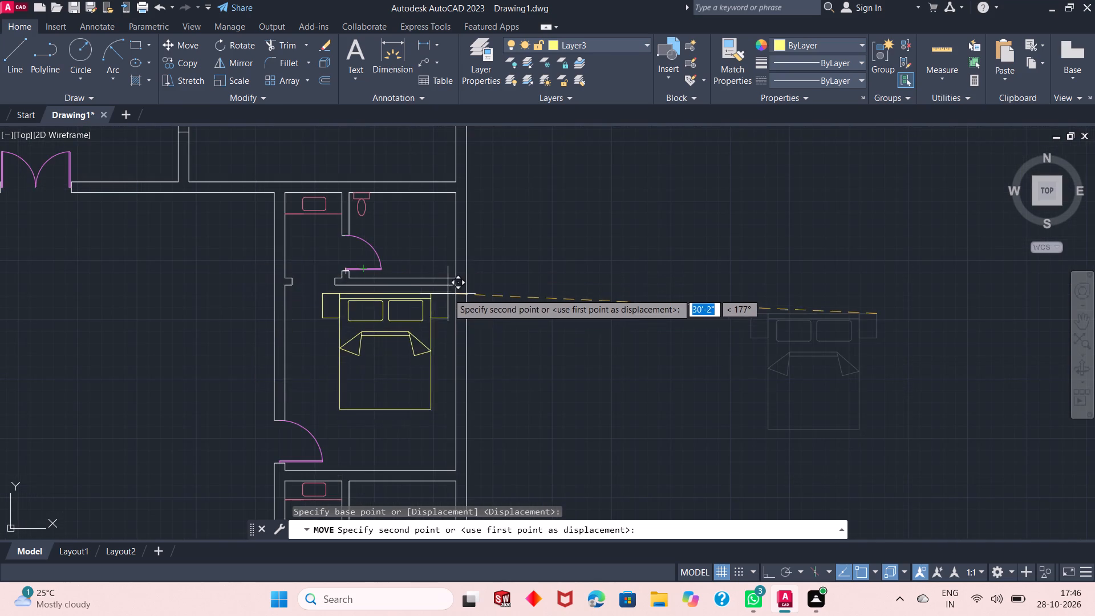
pyautogui.scroll(1, 447, 292)
pyautogui.click(456, 282)
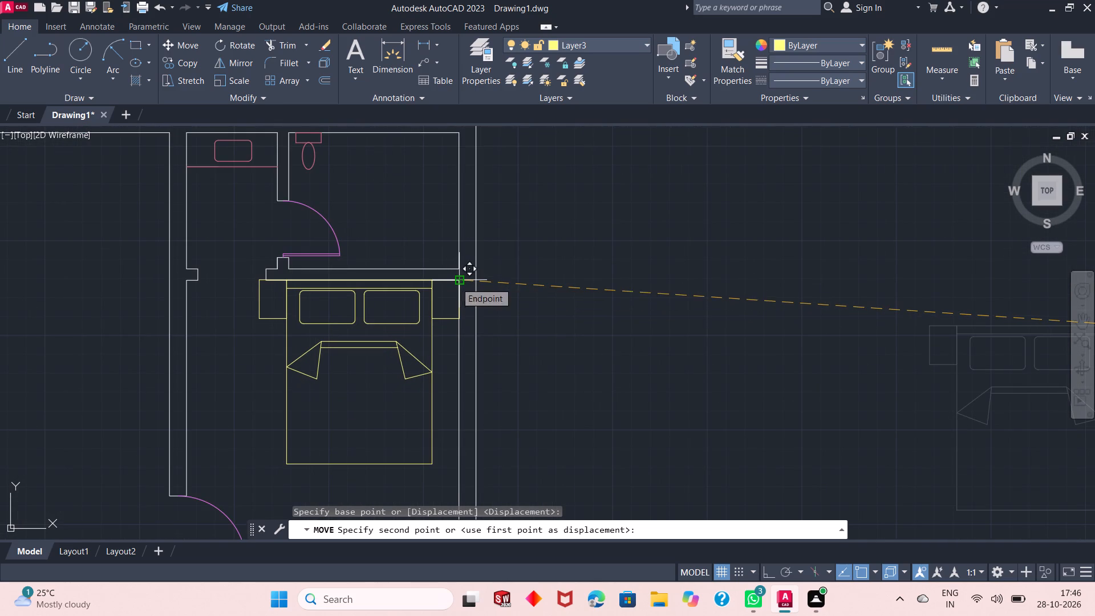
# Copy the TV and cabinet on the south-central room's east wall to the empty area east of the house.
pyautogui.scroll(-1, 542, 228)
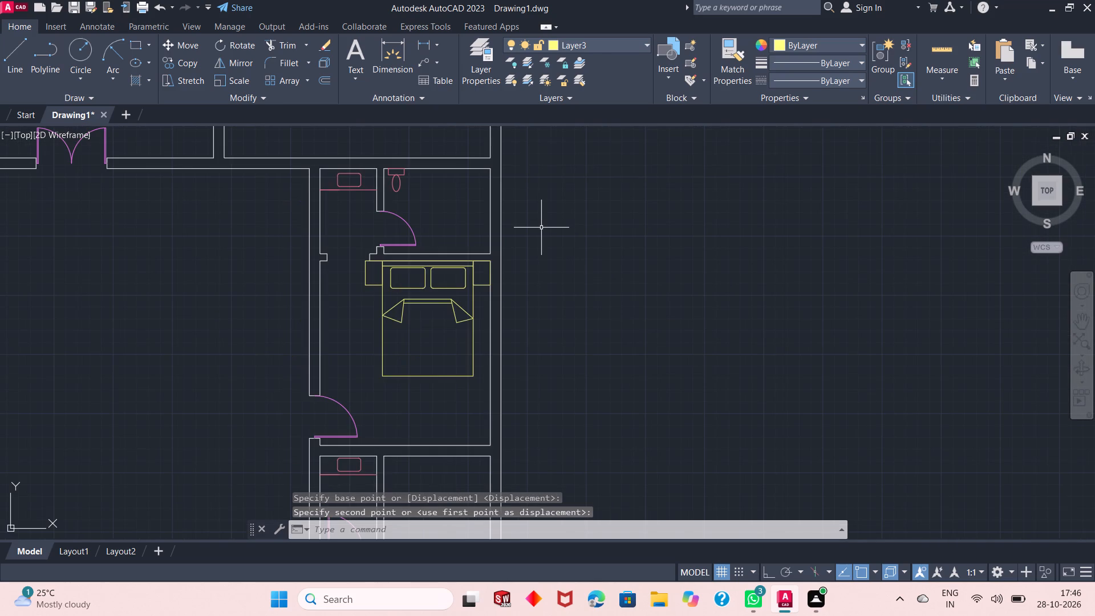
pyautogui.scroll(-1, 526, 234)
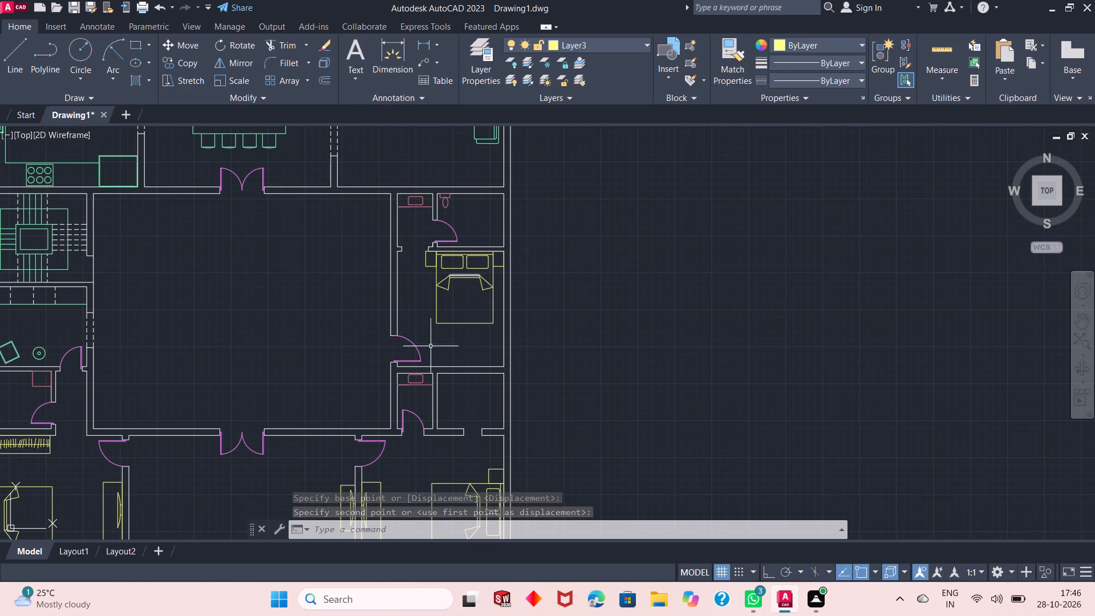
pyautogui.scroll(1, 465, 392)
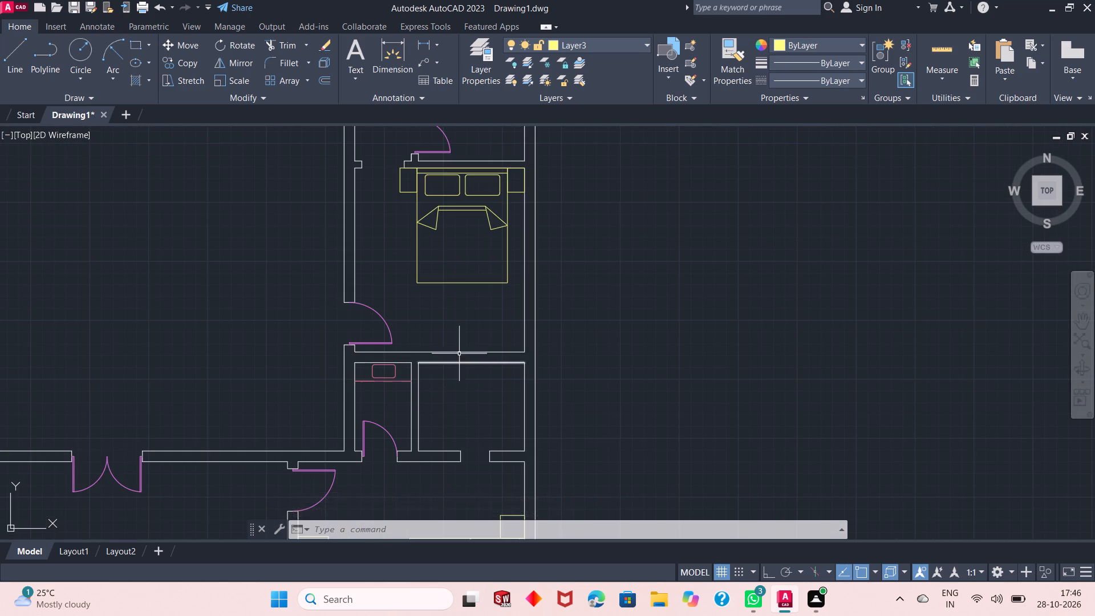
pyautogui.scroll(-1, 459, 336)
pyautogui.scroll(-1, 387, 449)
pyautogui.scroll(2, 361, 477)
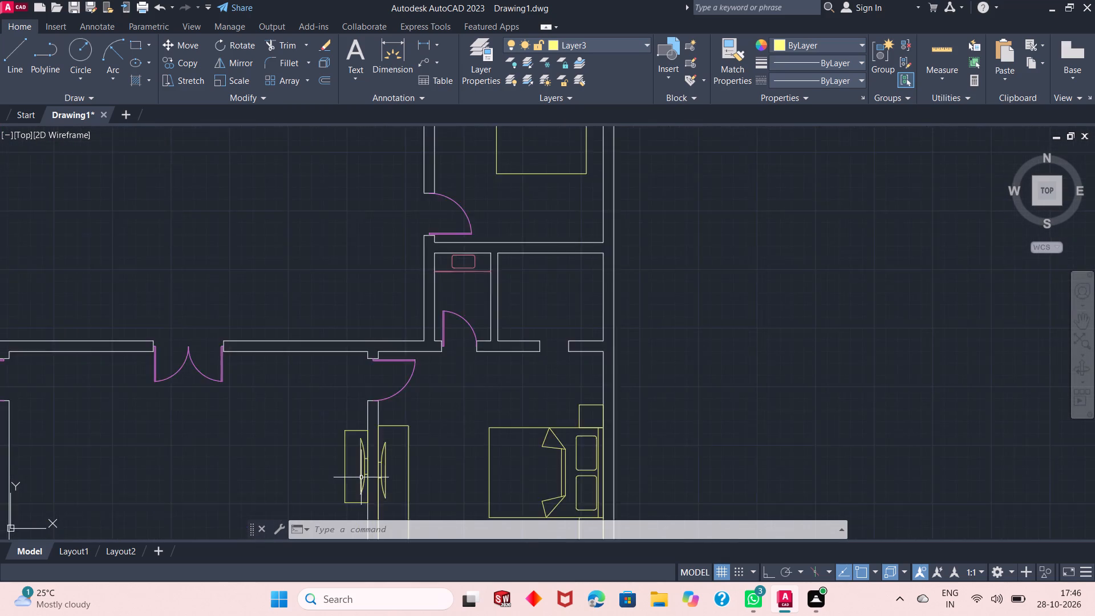
pyautogui.scroll(2, 361, 477)
pyautogui.scroll(-1, 370, 350)
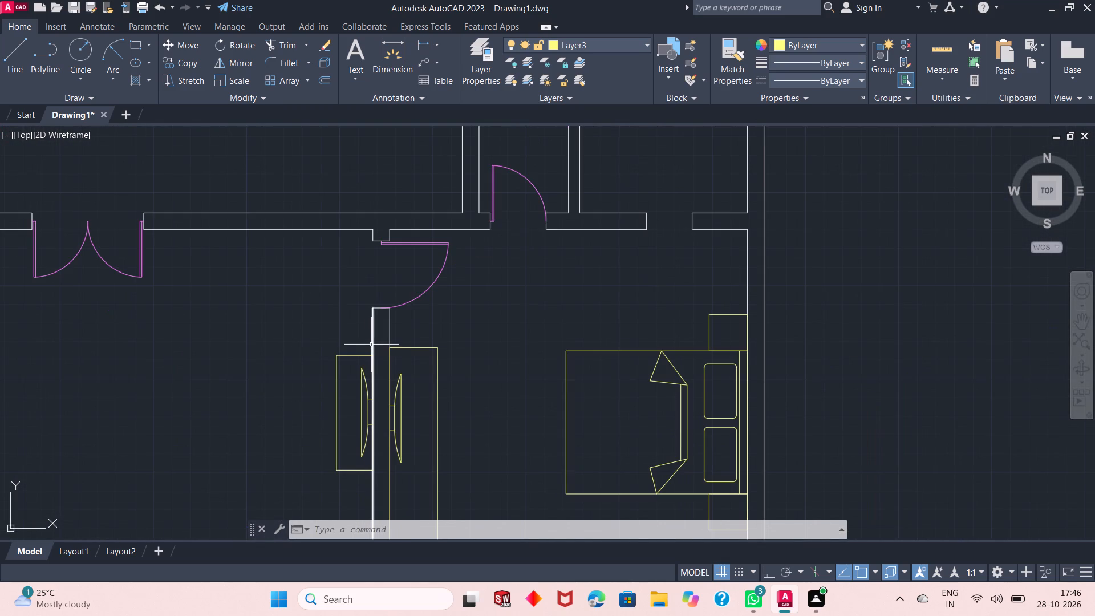
pyautogui.click(367, 345)
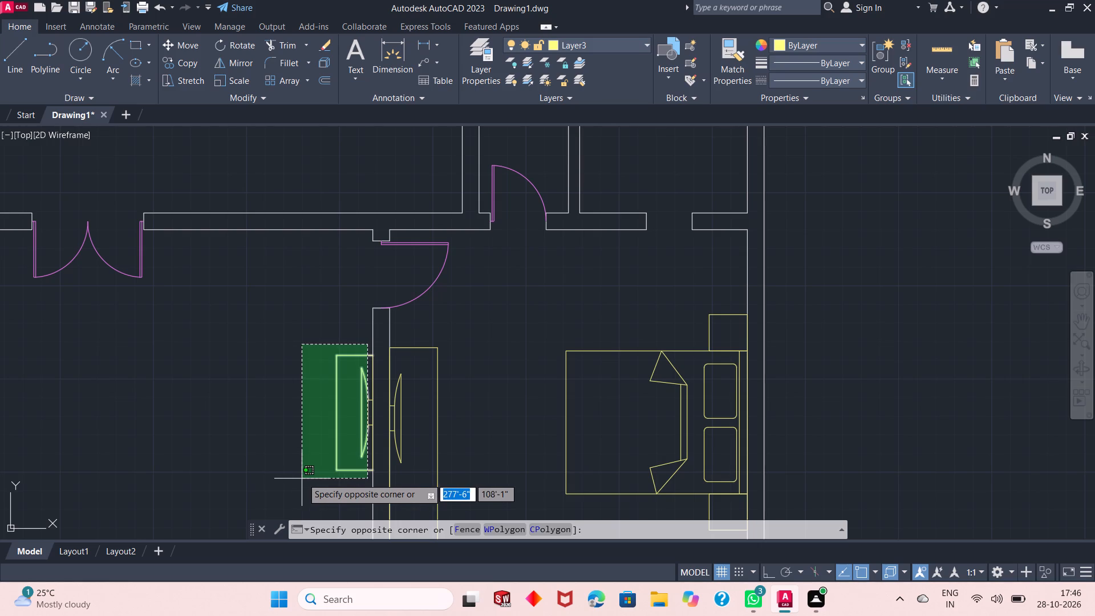
pyautogui.click(361, 338)
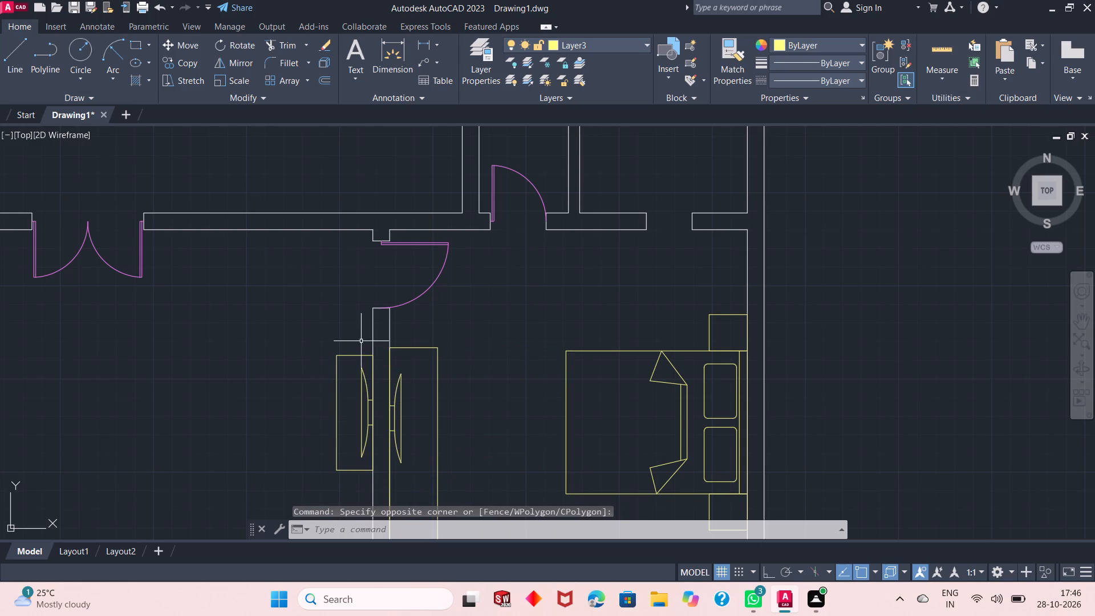
pyautogui.scroll(2, 338, 484)
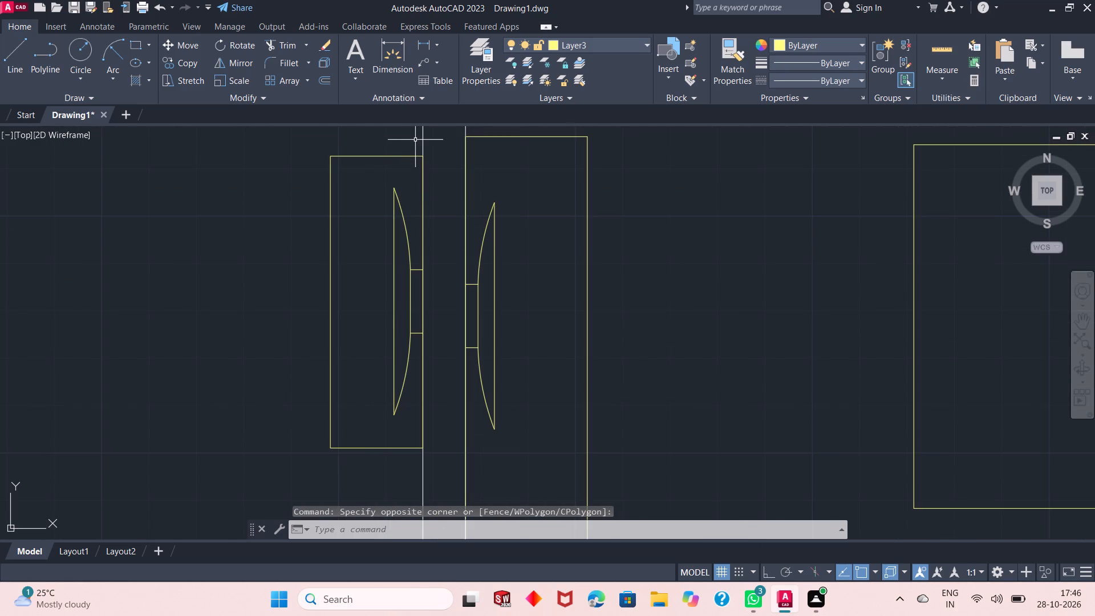
pyautogui.click(419, 140)
pyautogui.click(214, 451)
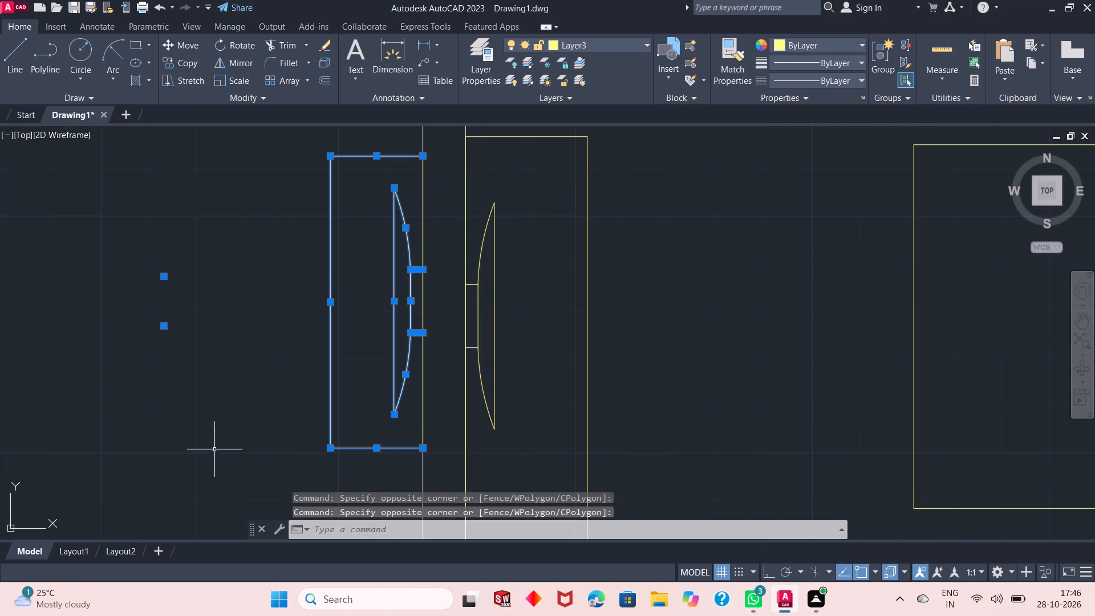
pyautogui.click(422, 394)
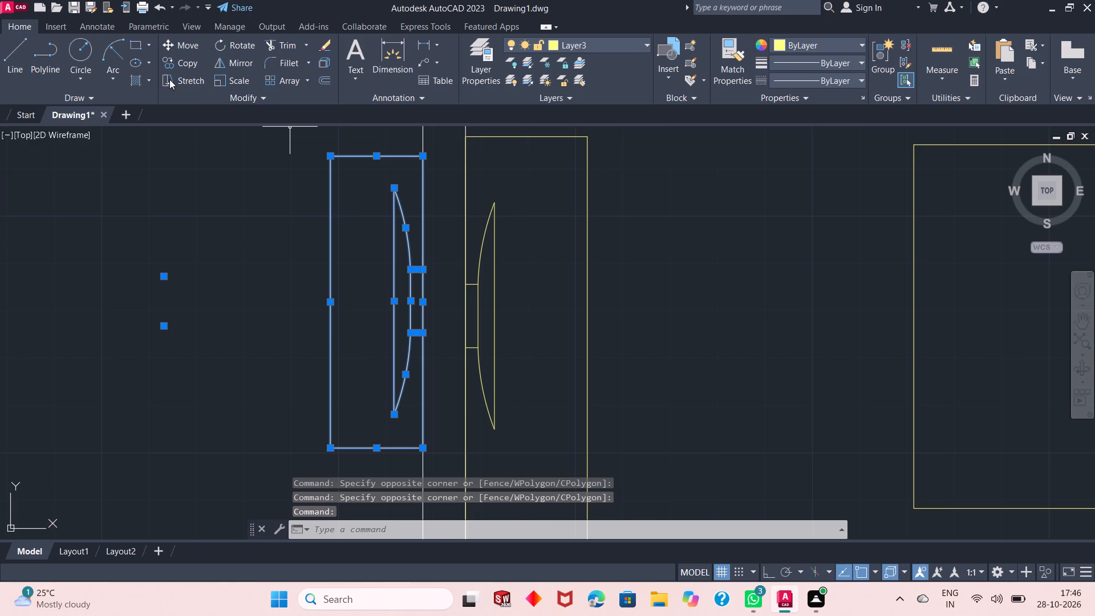
pyautogui.click(173, 67)
pyautogui.scroll(-2, 288, 366)
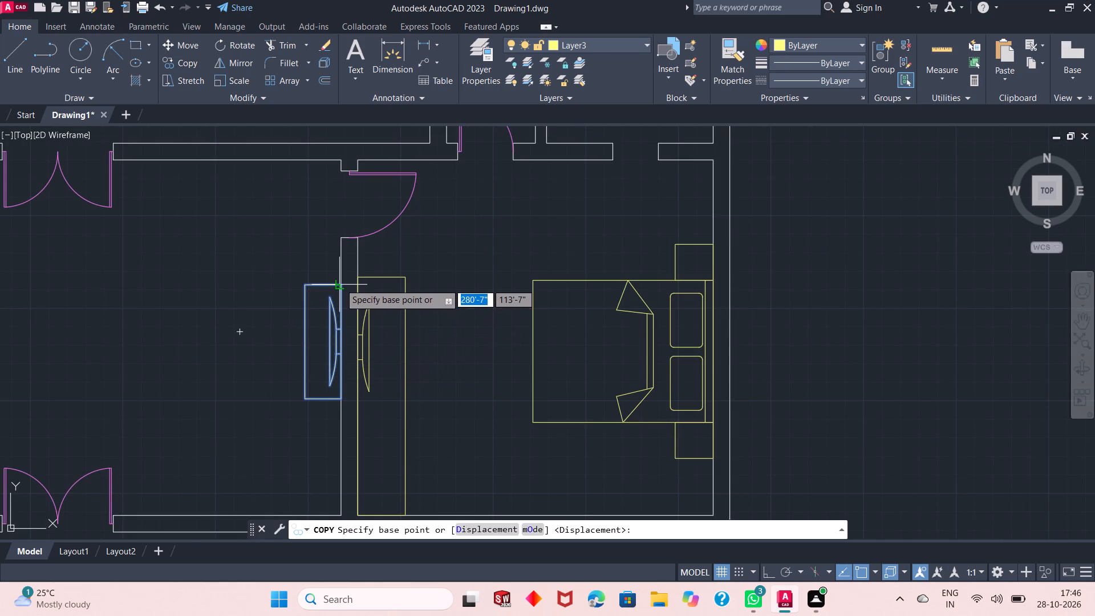
pyautogui.click(340, 283)
pyautogui.scroll(-1, 314, 416)
pyautogui.scroll(-1, 448, 312)
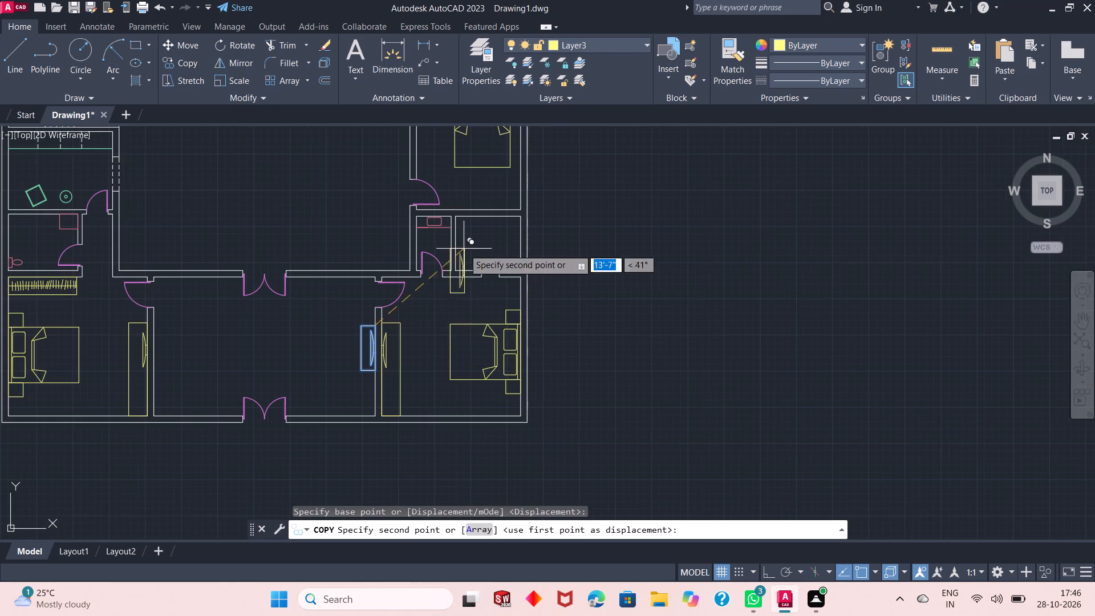
pyautogui.scroll(-1, 449, 377)
pyautogui.scroll(2, 474, 245)
pyautogui.click(626, 233)
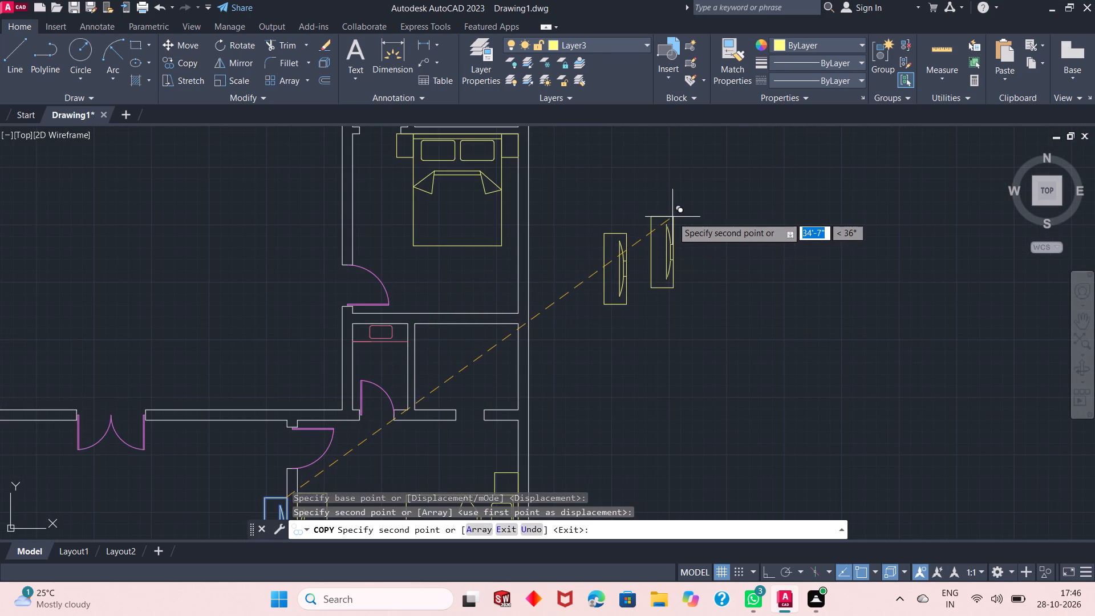
pyautogui.rightClick(672, 217)
pyautogui.click(694, 220)
# Rotate the copied TV cabinet 90° counterclockwise about its northeast corner so its long side lies horizontal.
pyautogui.click(660, 205)
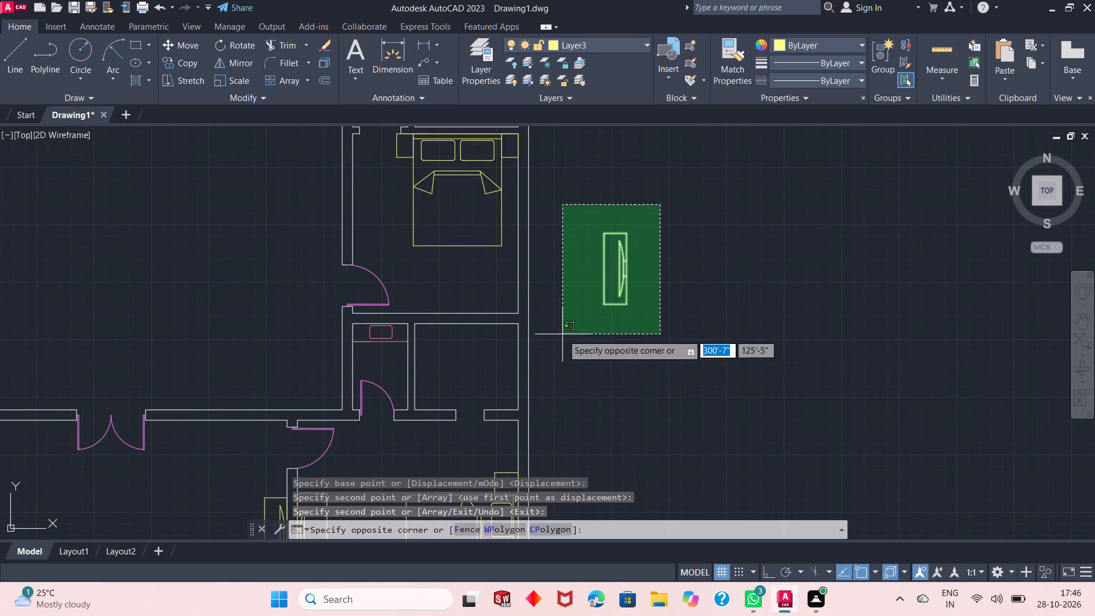
pyautogui.click(562, 334)
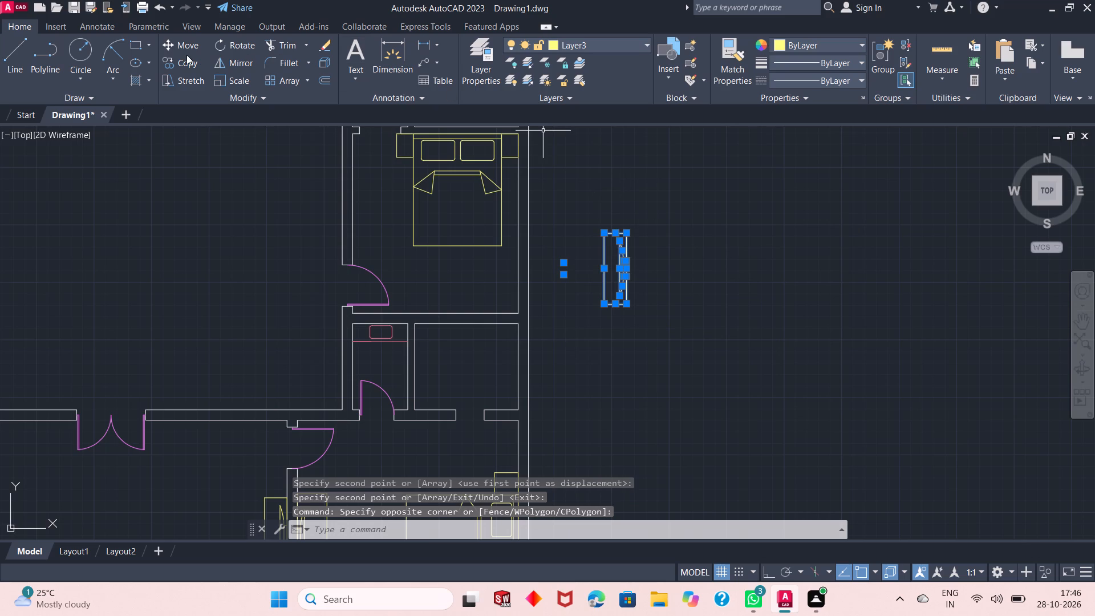
pyautogui.click(224, 38)
pyautogui.click(623, 231)
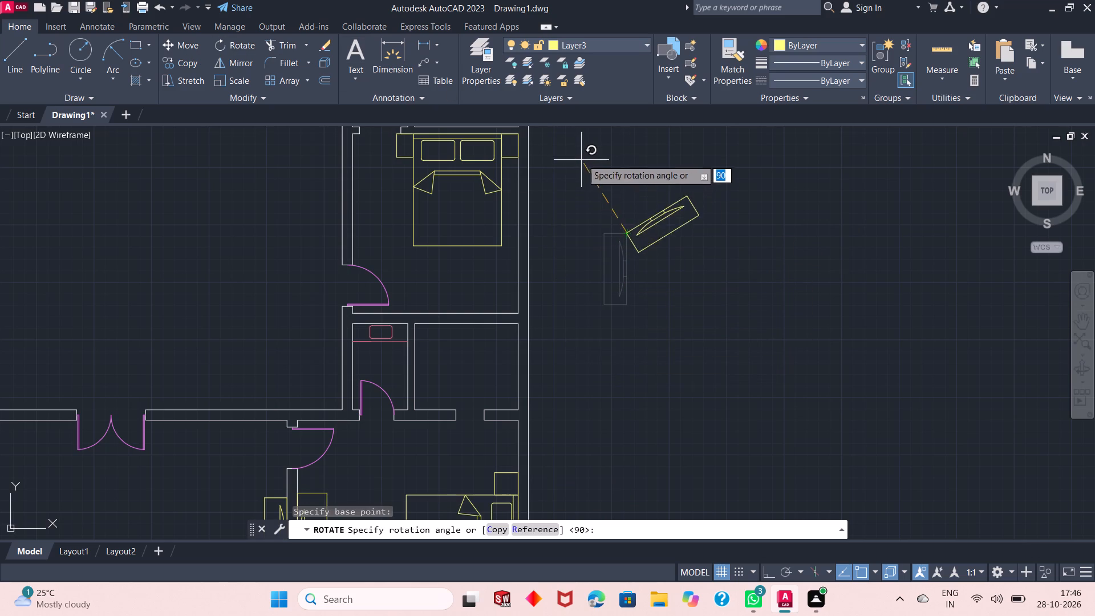
pyautogui.click(621, 139)
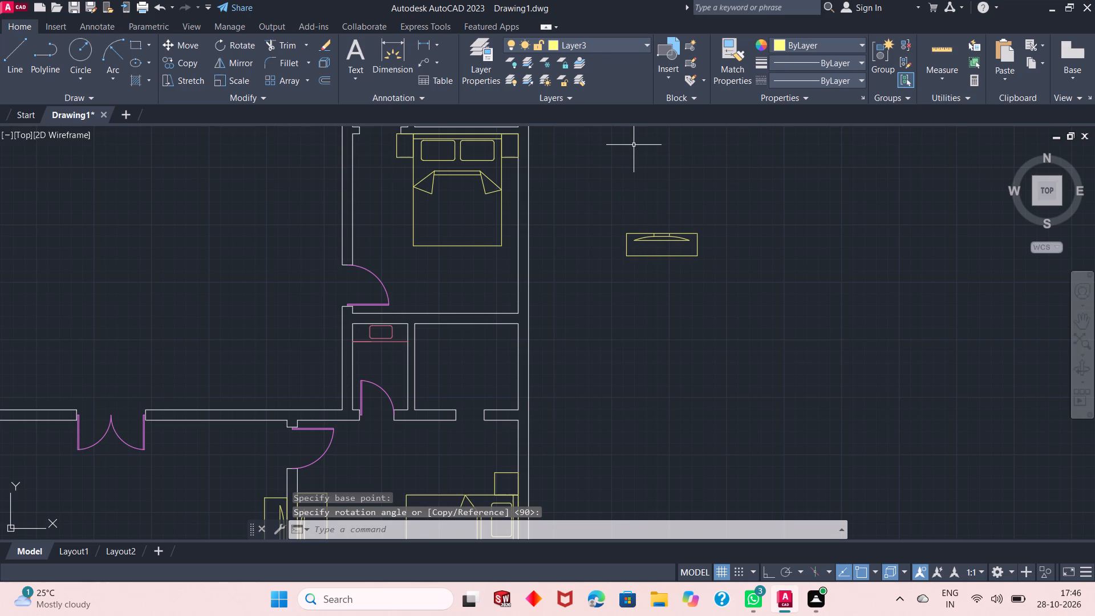
# Rotate the copied TV cabinet 180° about its southeast corner so the TV lies along its south side.
pyautogui.click(754, 203)
pyautogui.click(550, 293)
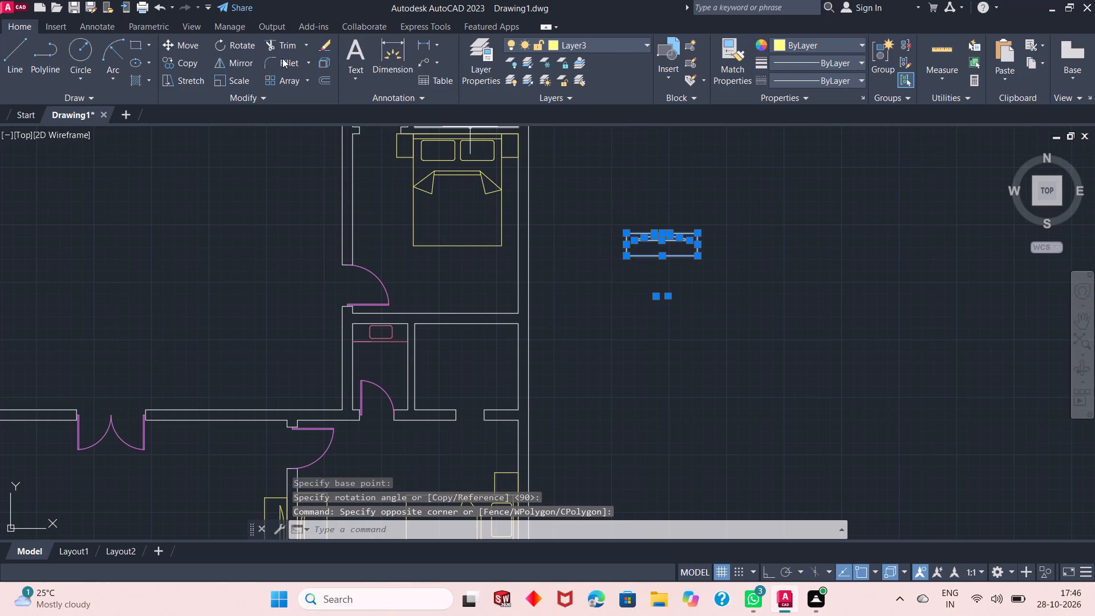
pyautogui.click(251, 48)
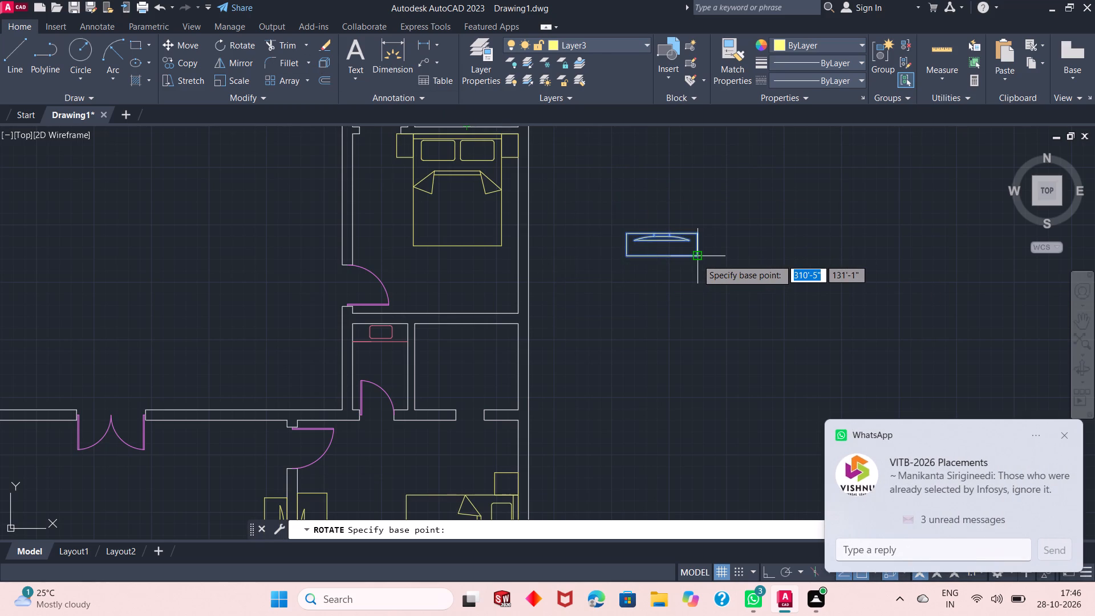
pyautogui.click(697, 259)
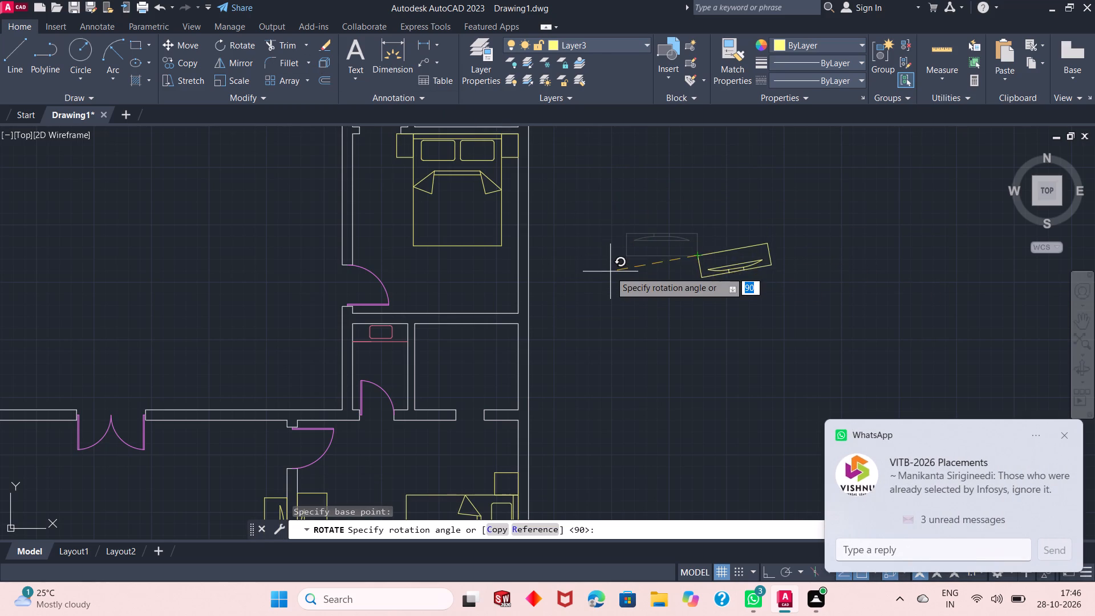
pyautogui.click(618, 254)
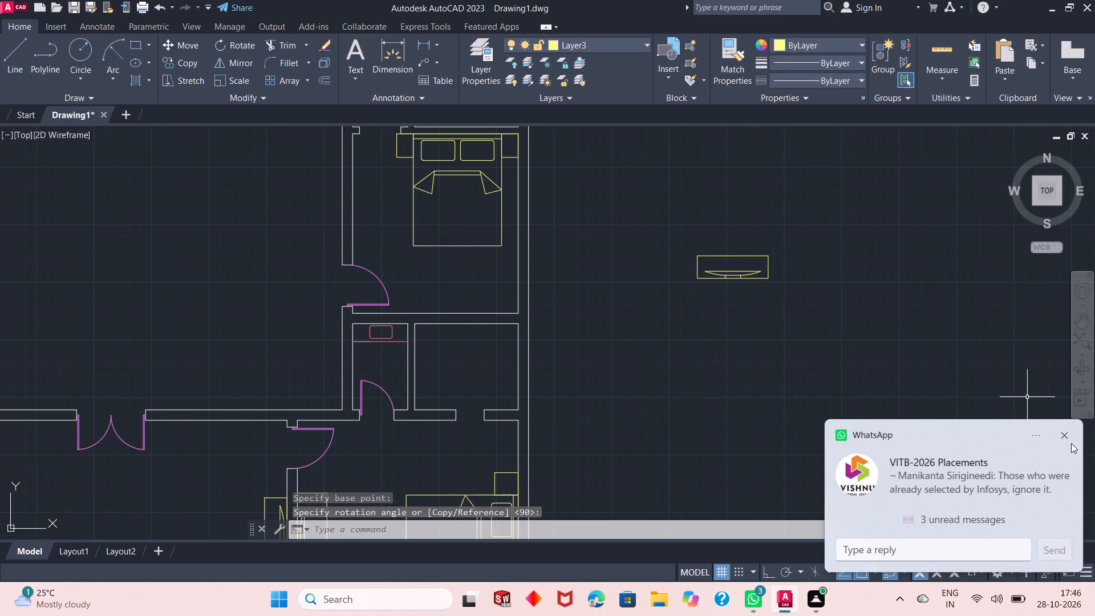
pyautogui.click(1068, 437)
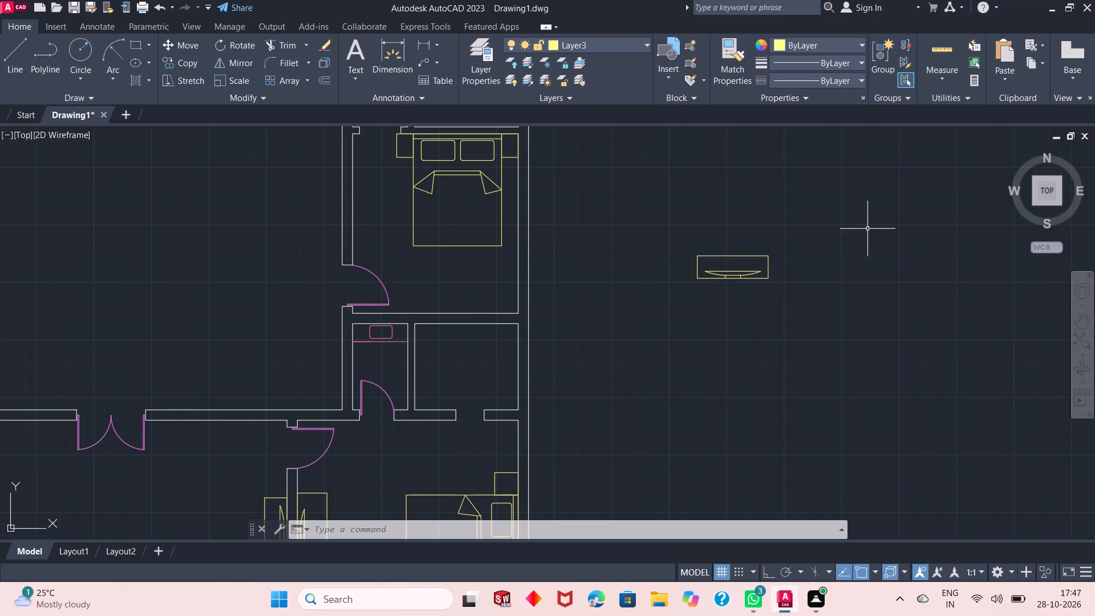
# Move the rotated TV cabinet into the east bedroom, snapping its southeast corner to the room's inner southeast corner.
pyautogui.click(826, 222)
pyautogui.click(648, 301)
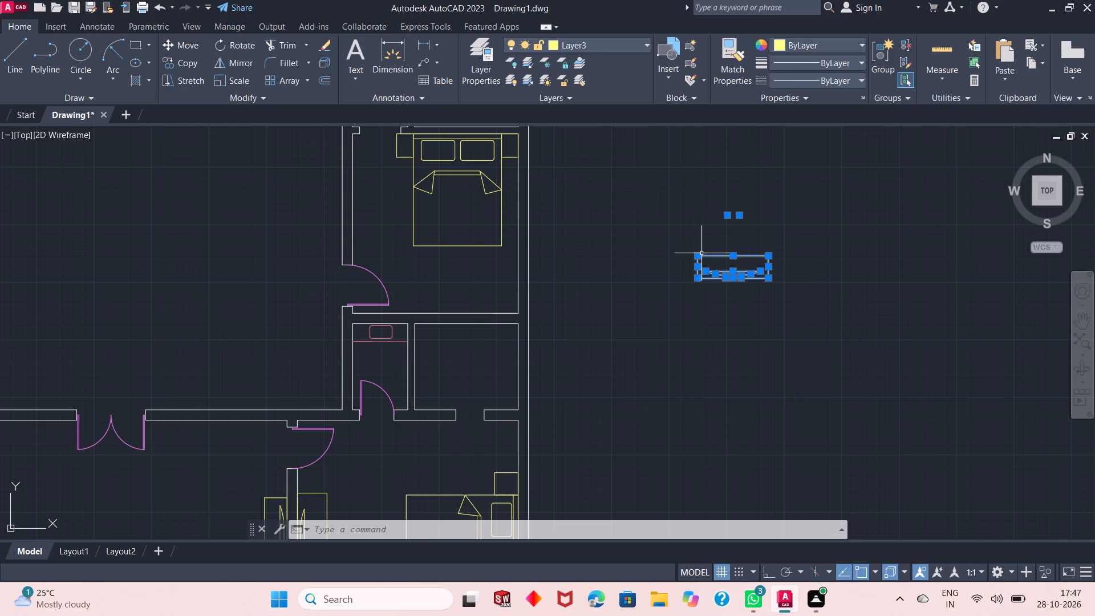
pyautogui.click(190, 40)
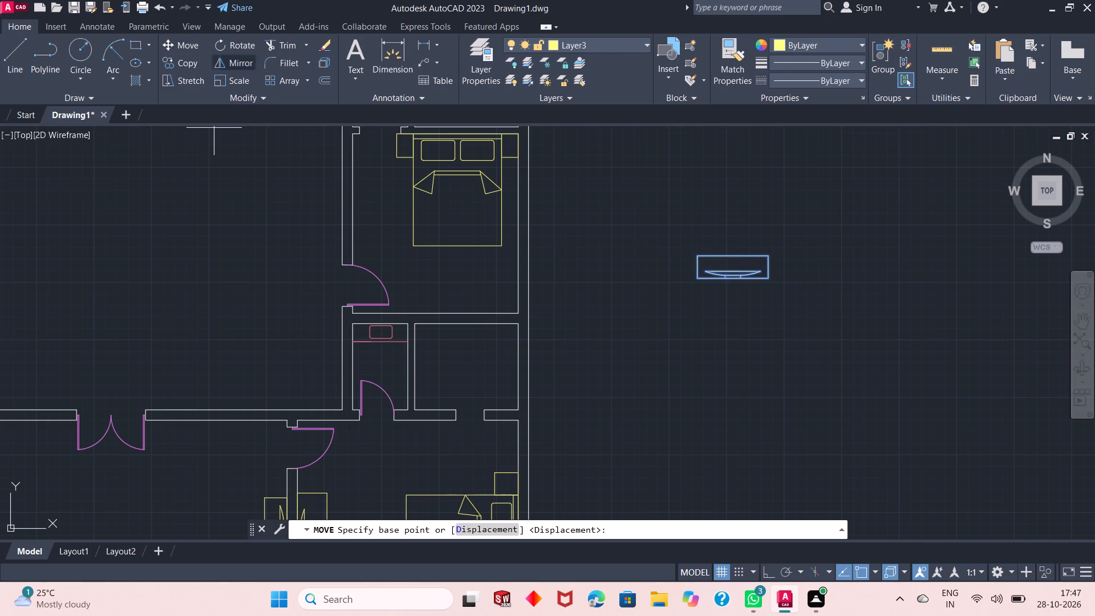
pyautogui.click(766, 278)
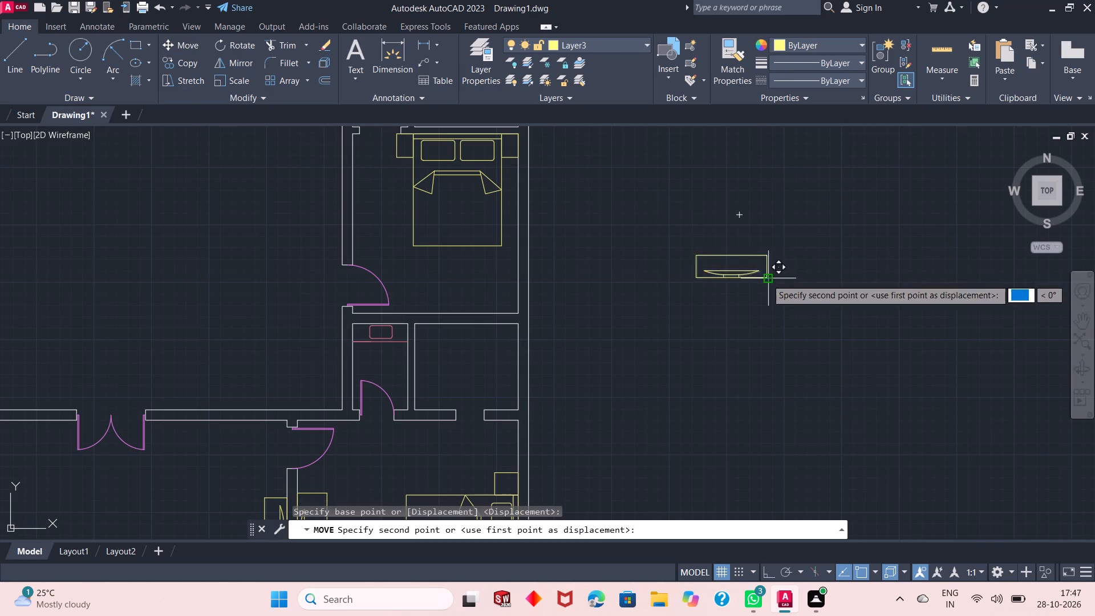
pyautogui.scroll(1, 492, 314)
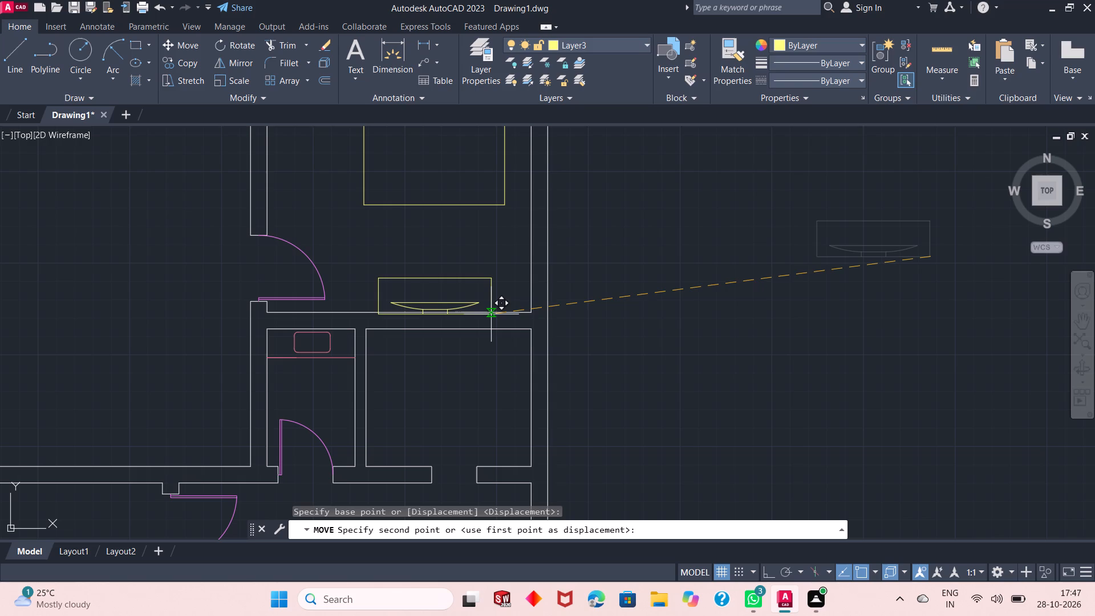
pyautogui.click(532, 314)
pyautogui.rightClick(627, 303)
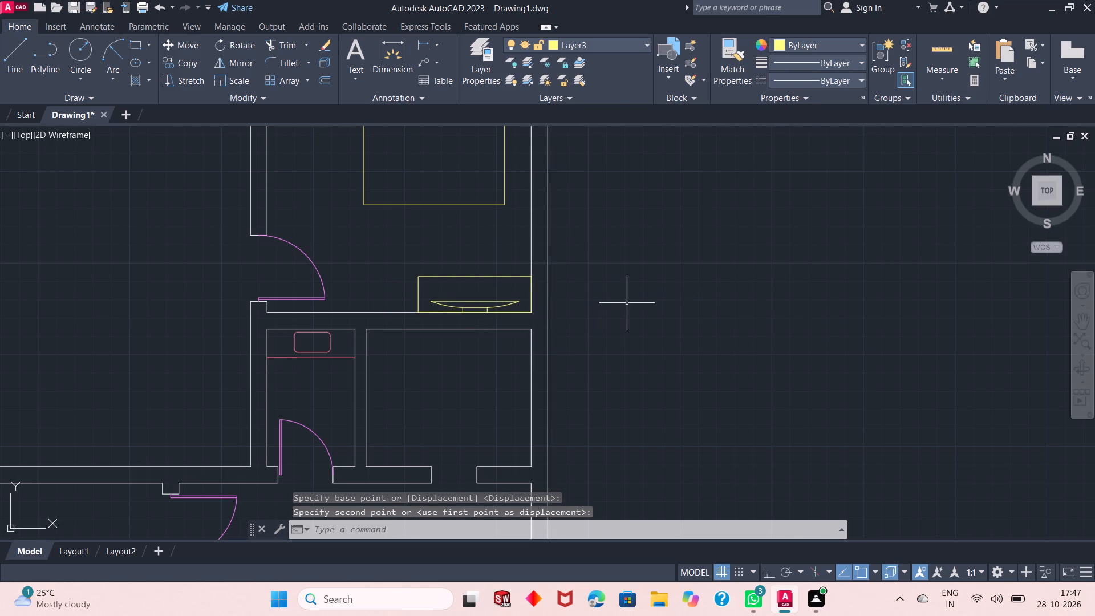
pyautogui.click(634, 325)
pyautogui.click(596, 346)
pyautogui.scroll(-1, 594, 334)
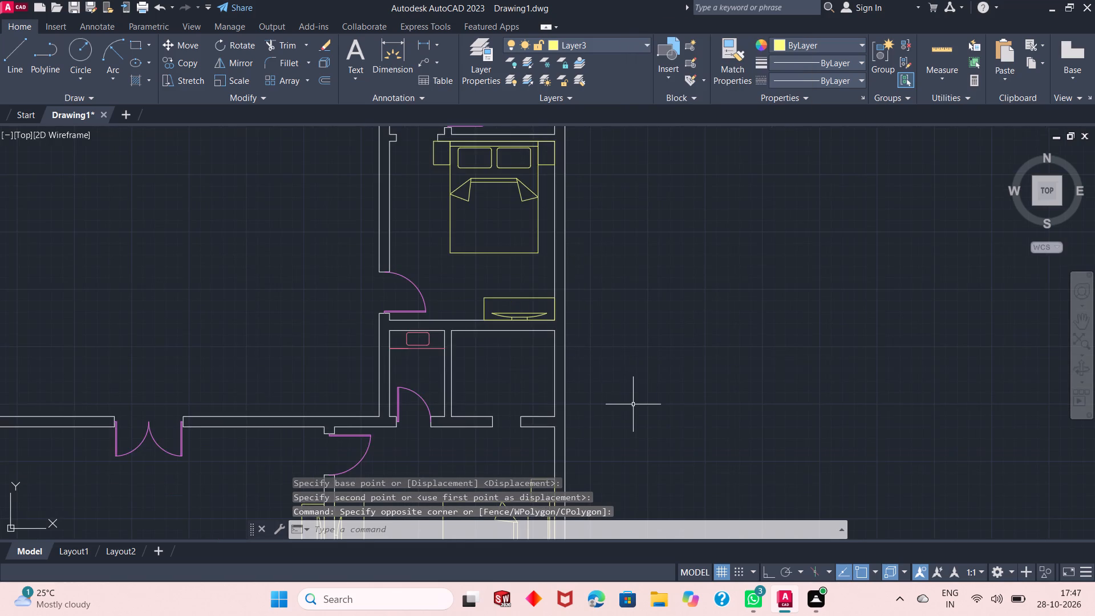
pyautogui.scroll(-1, 633, 405)
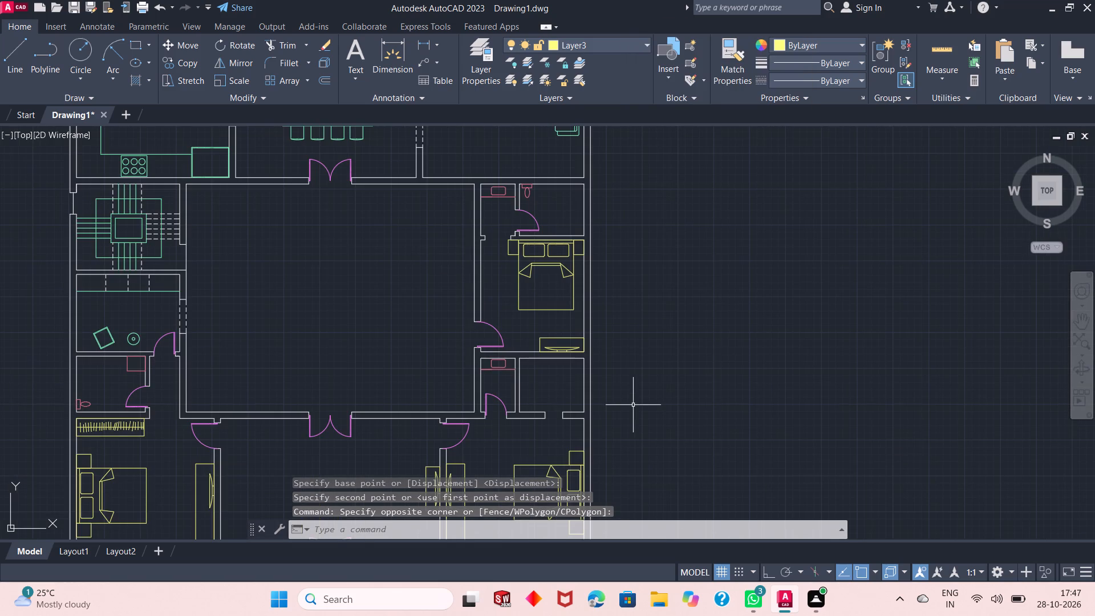
# On Layer4, draw a three-sided line outline about 4' wide and 5'-1" deep from the south wall of the small room south of the east bedroom.
pyautogui.scroll(-1, 629, 398)
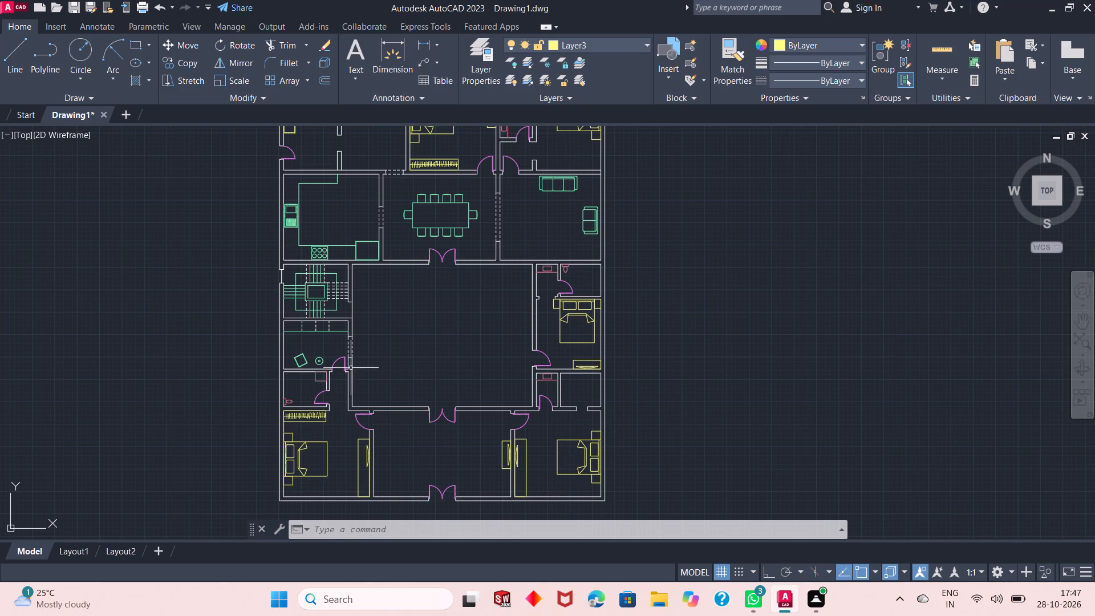
pyautogui.click(616, 52)
pyautogui.click(602, 132)
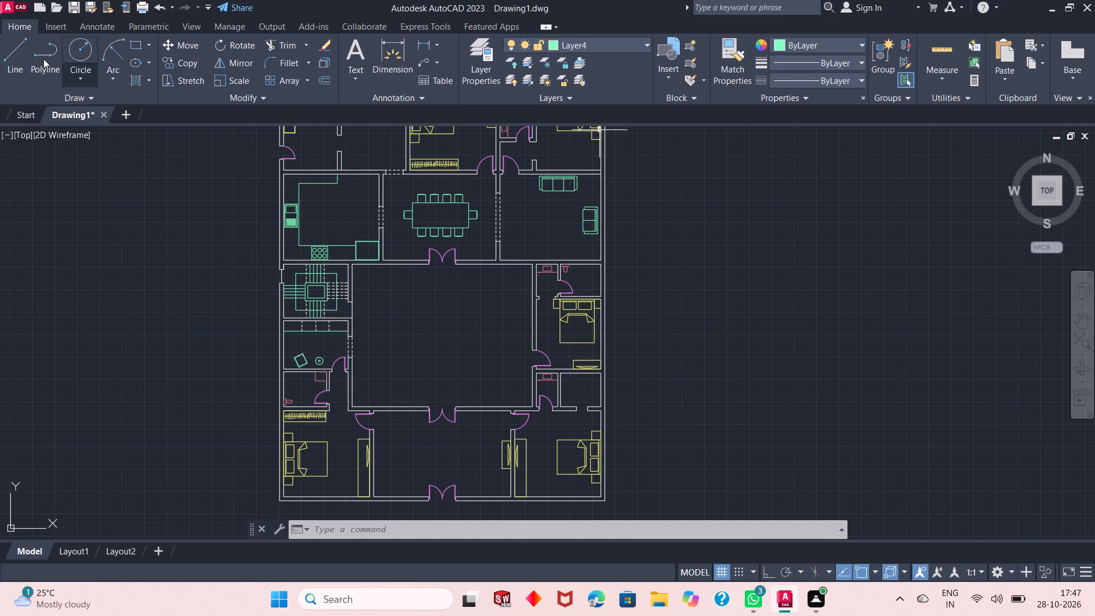
pyautogui.click(16, 62)
pyautogui.scroll(2, 586, 422)
pyautogui.scroll(1, 569, 363)
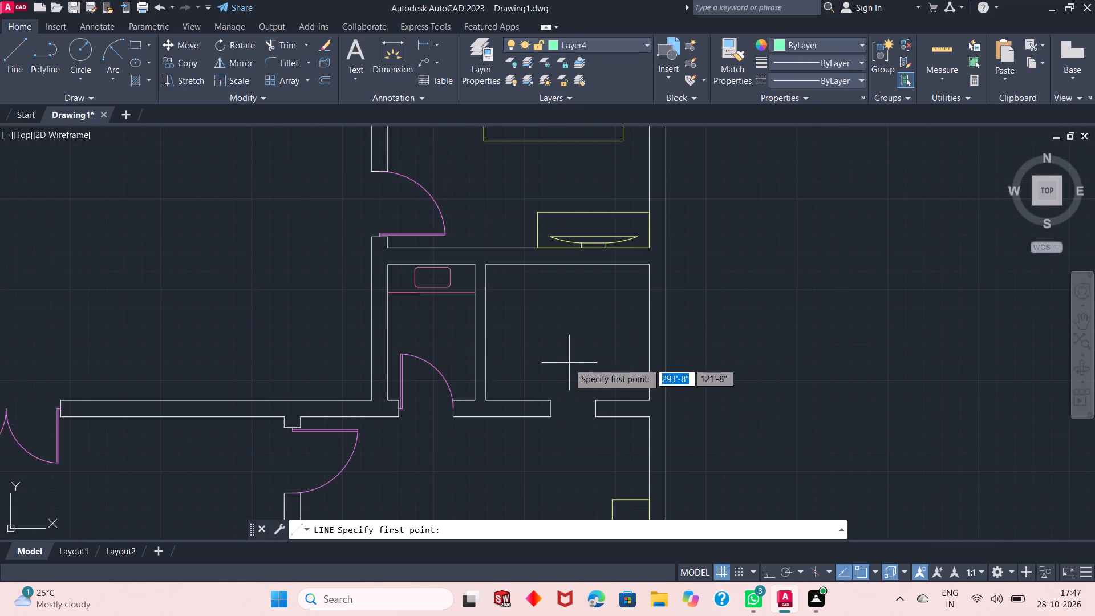
pyautogui.scroll(1, 568, 362)
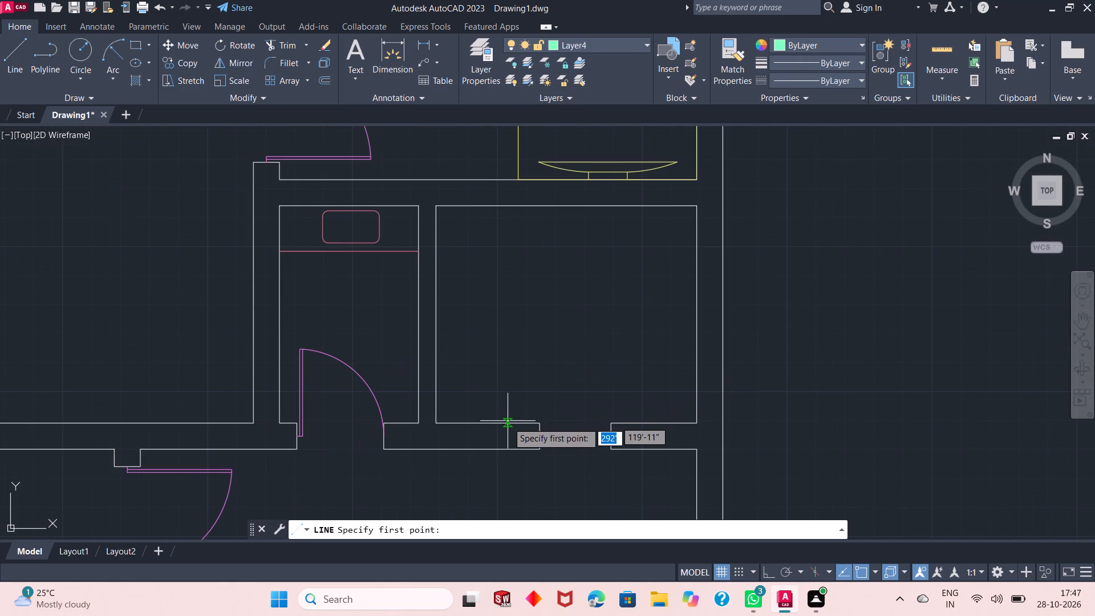
pyautogui.click(508, 422)
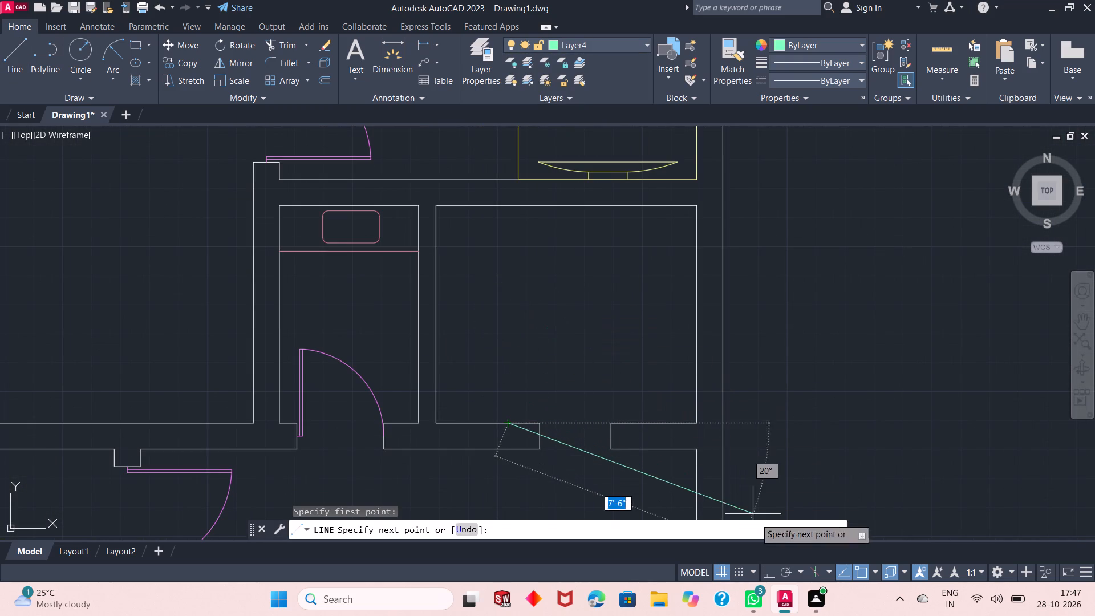
pyautogui.click(766, 572)
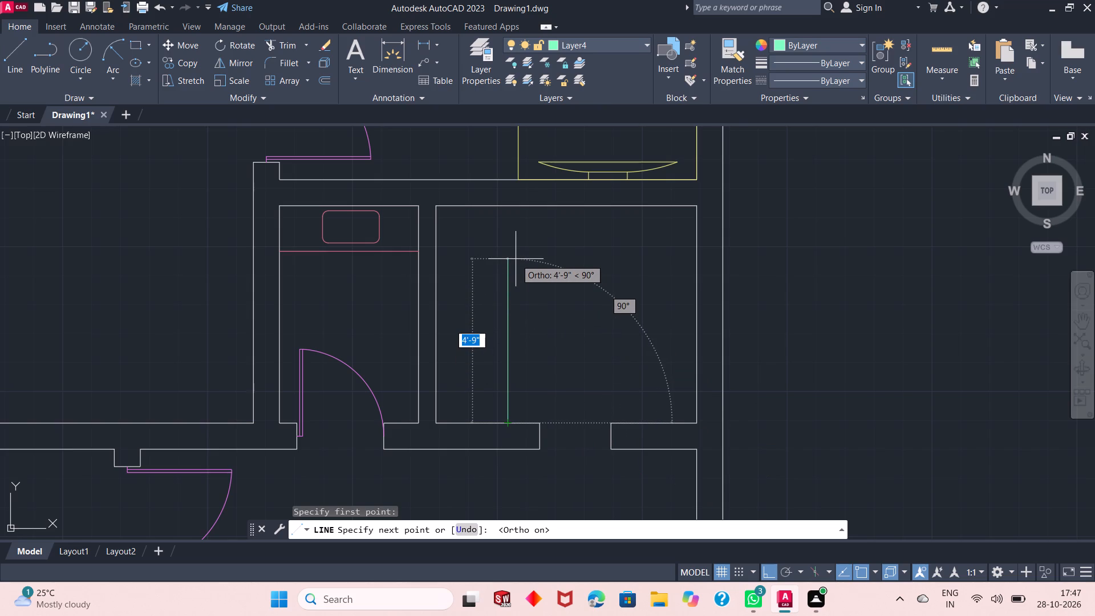
pyautogui.click(506, 245)
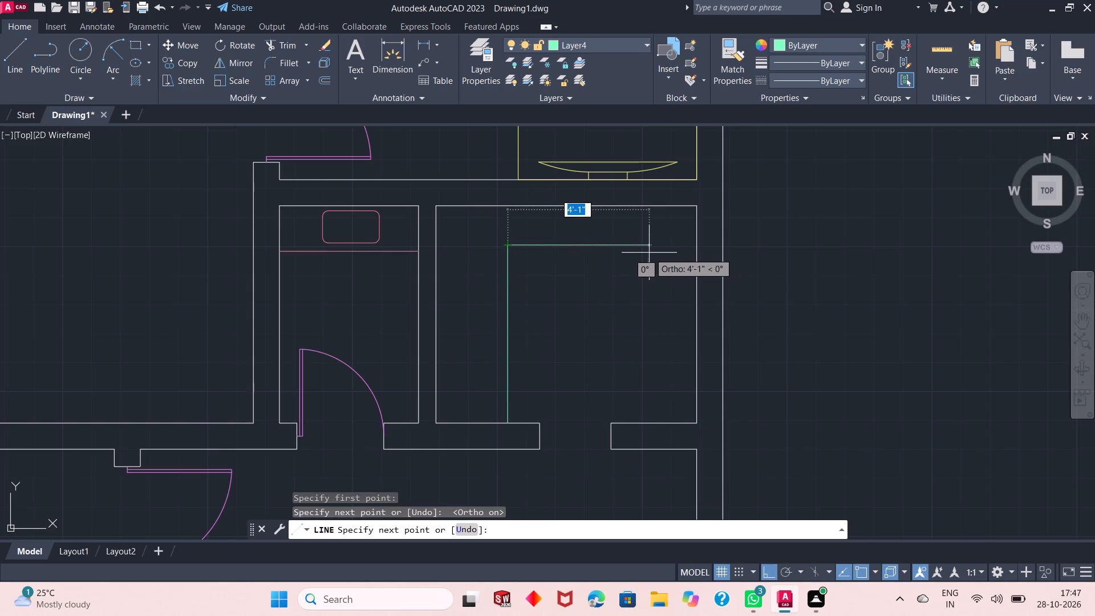
pyautogui.click(646, 246)
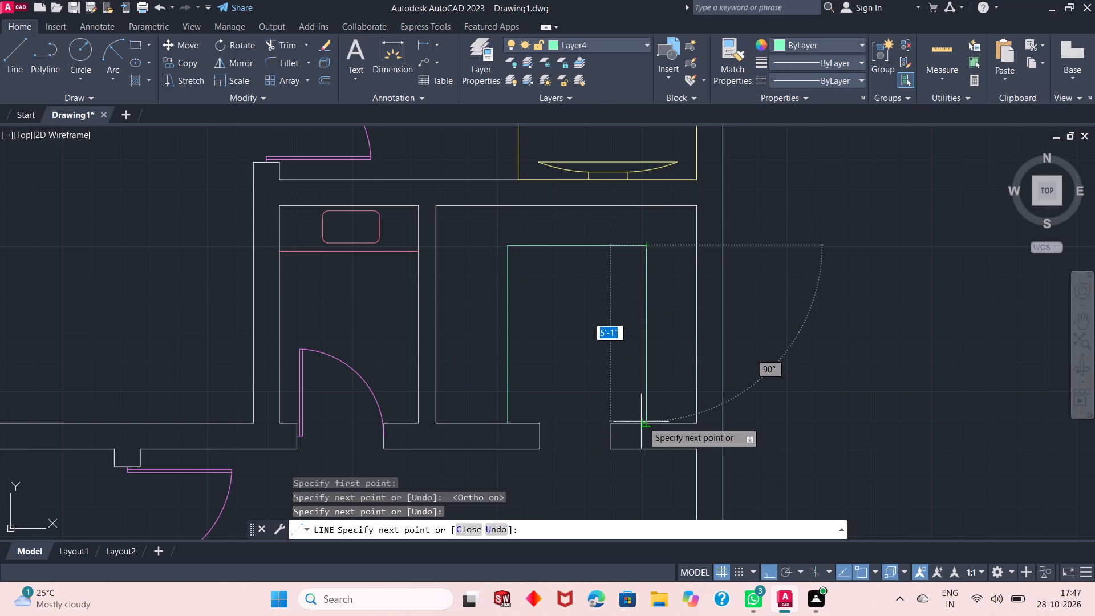
pyautogui.click(645, 422)
pyautogui.rightClick(667, 347)
pyautogui.click(690, 354)
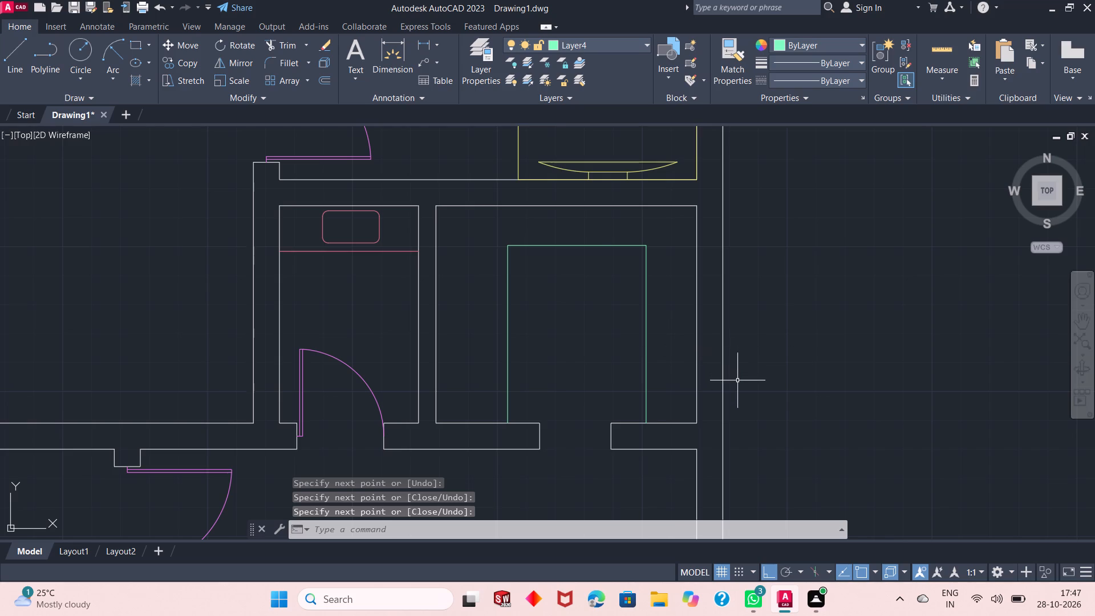
# Copy the living room's three-seat sofa to the middle of the south-central room, with a second copy just south of the house.
pyautogui.scroll(-1, 737, 380)
pyautogui.scroll(-1, 759, 430)
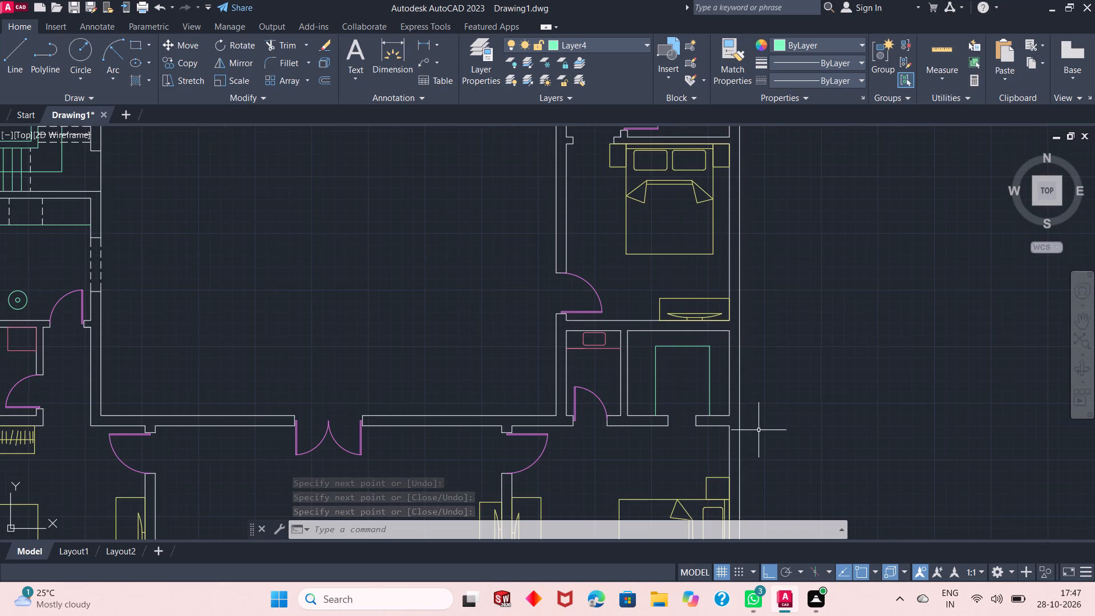
pyautogui.scroll(-1, 776, 418)
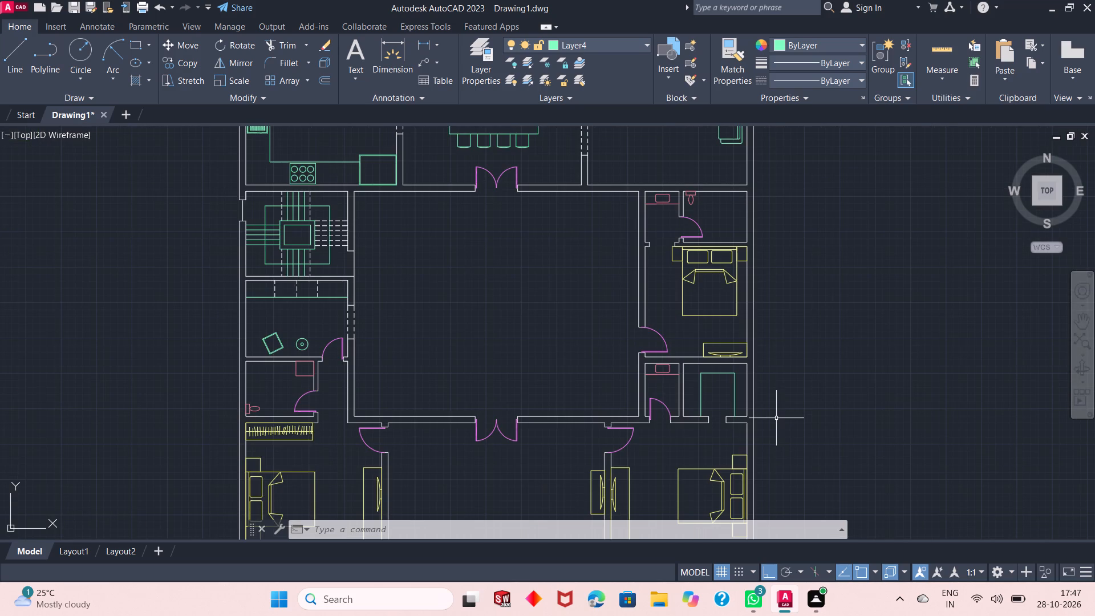
pyautogui.scroll(-1, 699, 355)
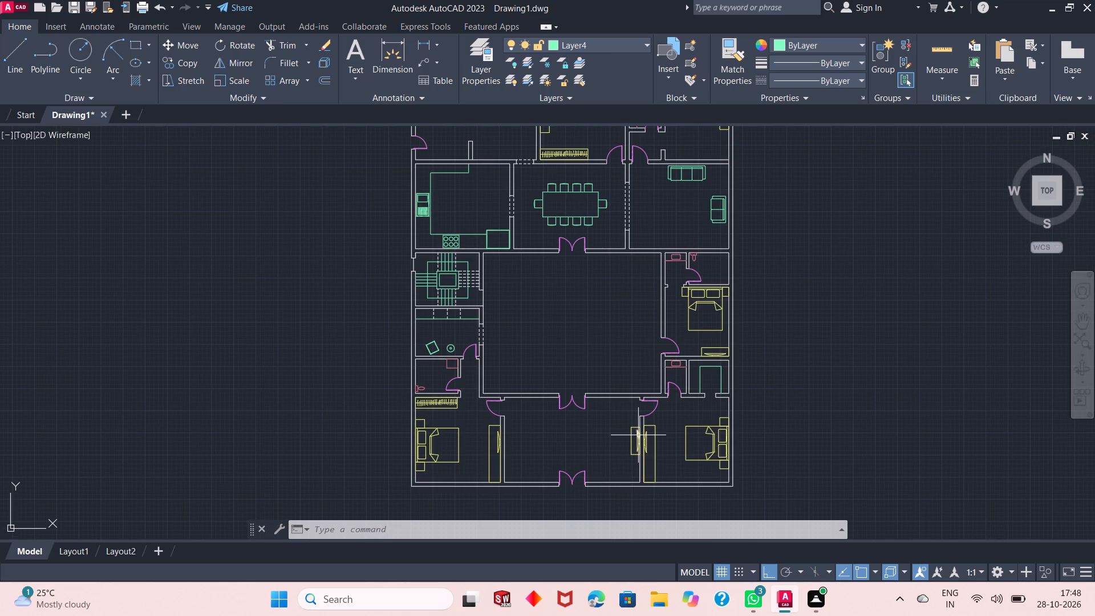
pyautogui.scroll(-1, 638, 419)
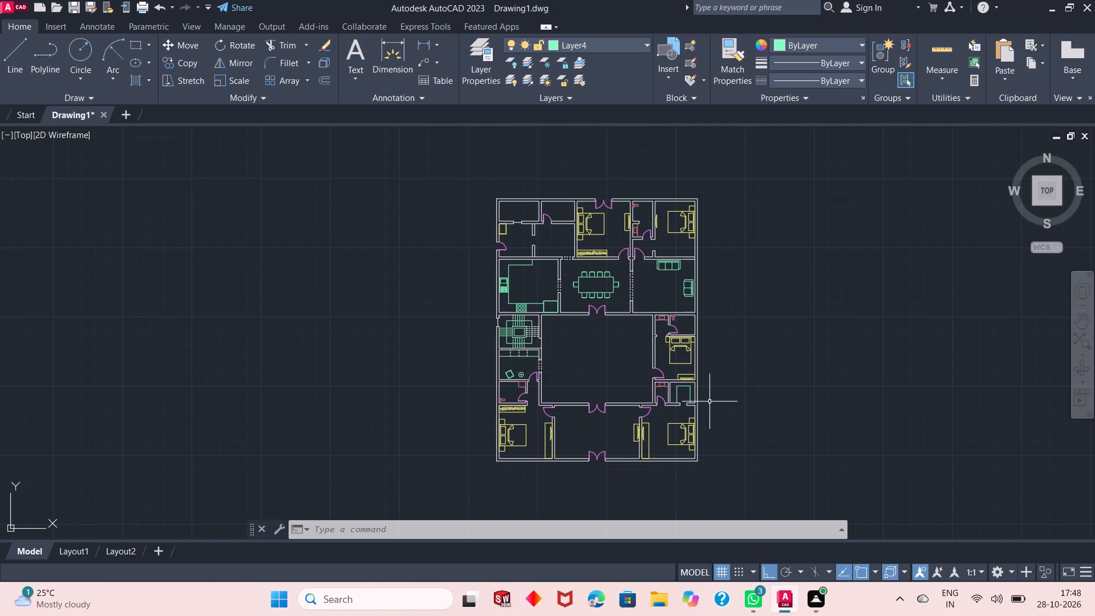
pyautogui.scroll(4, 683, 260)
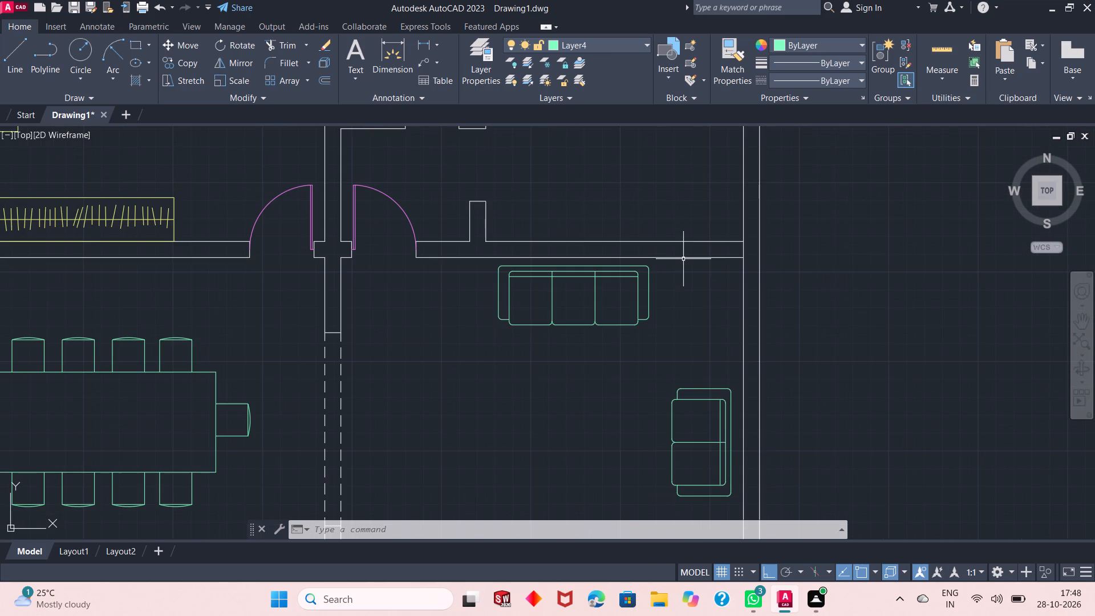
pyautogui.click(678, 261)
pyautogui.click(469, 364)
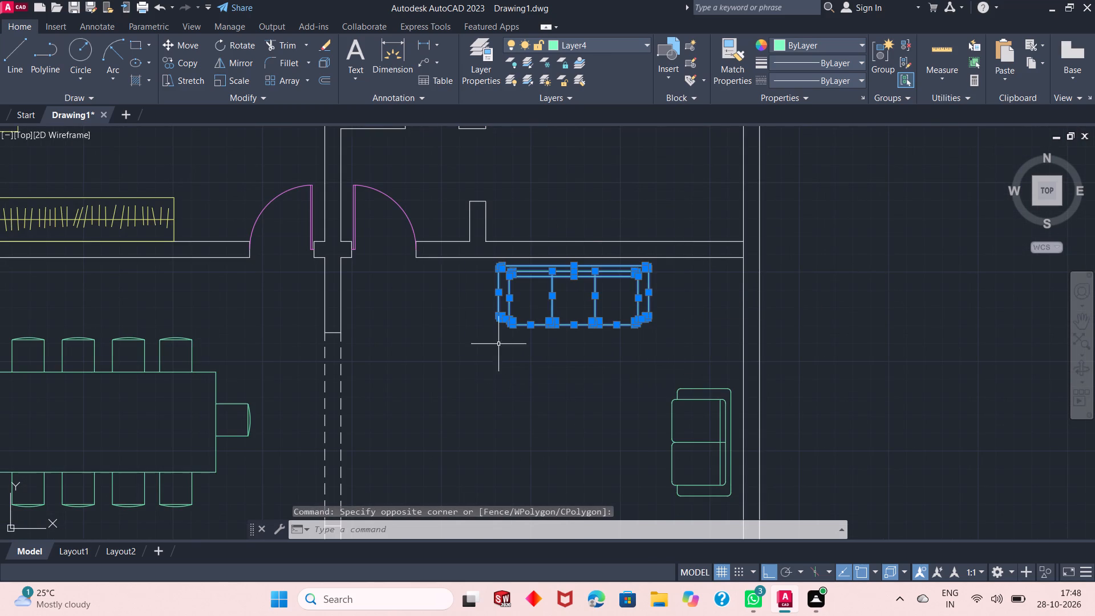
pyautogui.click(167, 64)
pyautogui.scroll(-1, 440, 206)
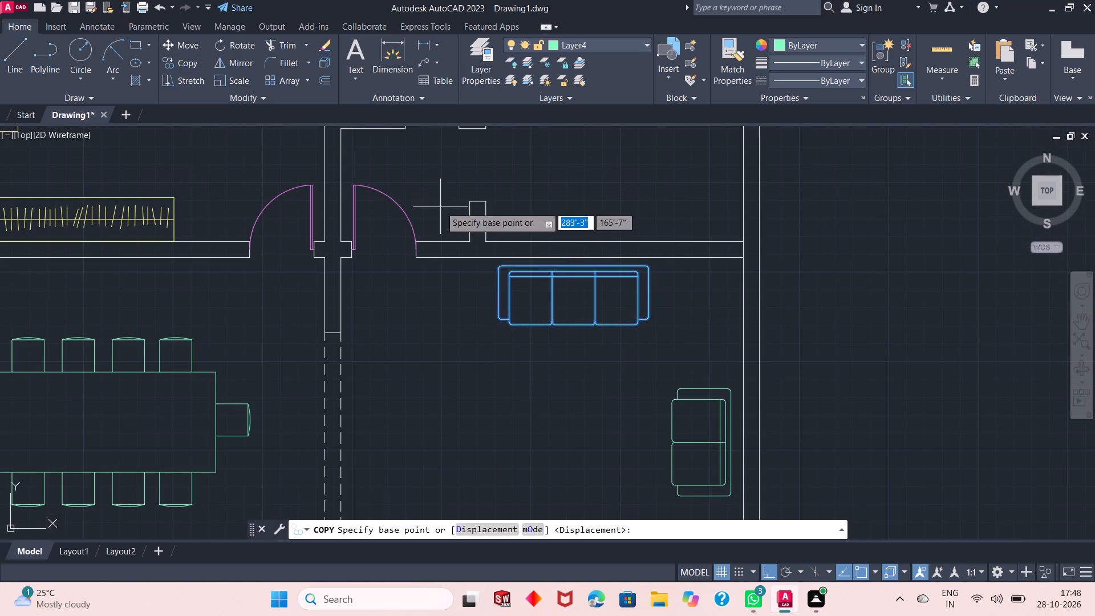
pyautogui.click(500, 278)
pyautogui.scroll(-1, 531, 208)
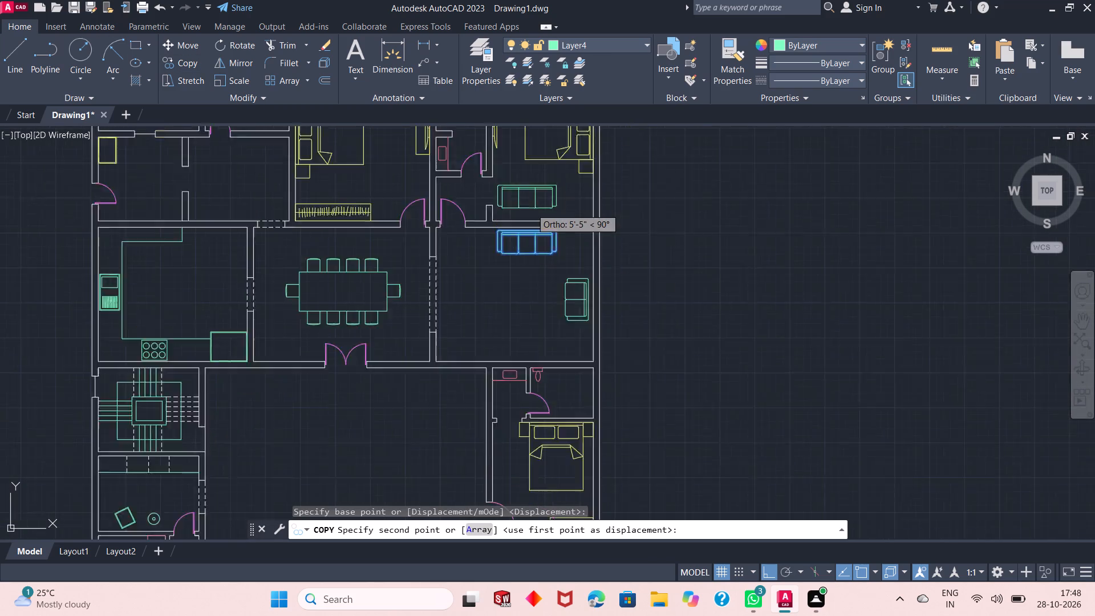
pyautogui.scroll(-1, 531, 208)
pyautogui.scroll(-2, 428, 342)
pyautogui.scroll(3, 403, 423)
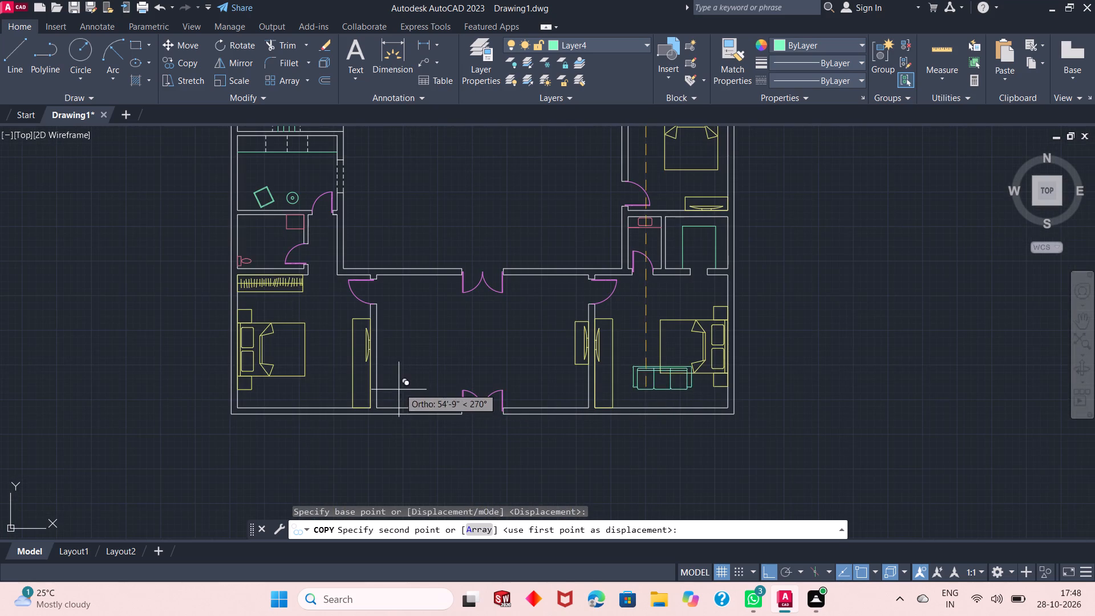
pyautogui.click(766, 573)
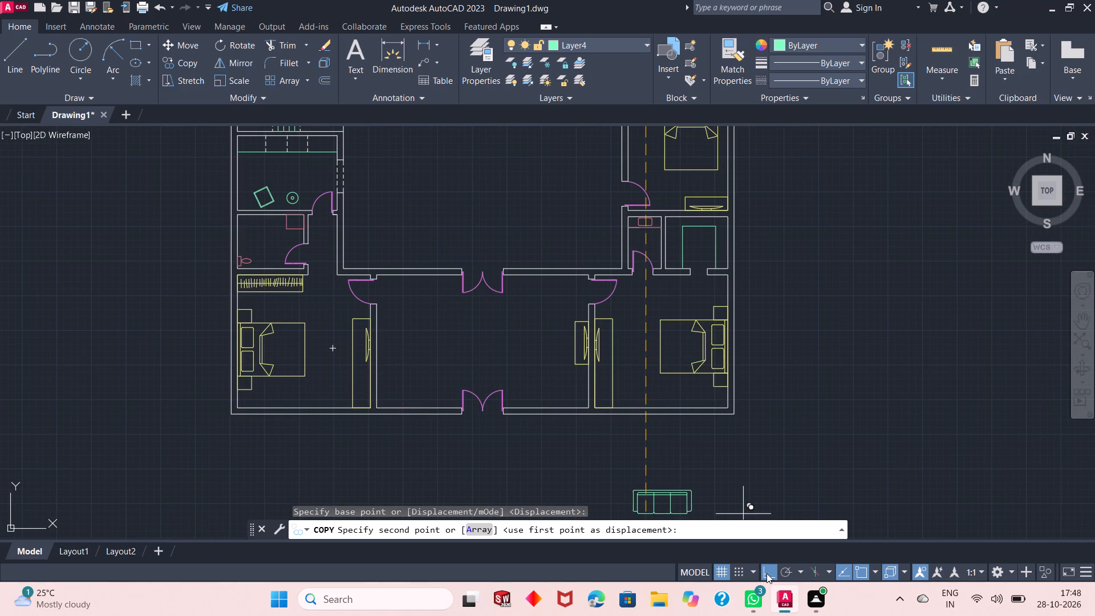
pyautogui.click(447, 358)
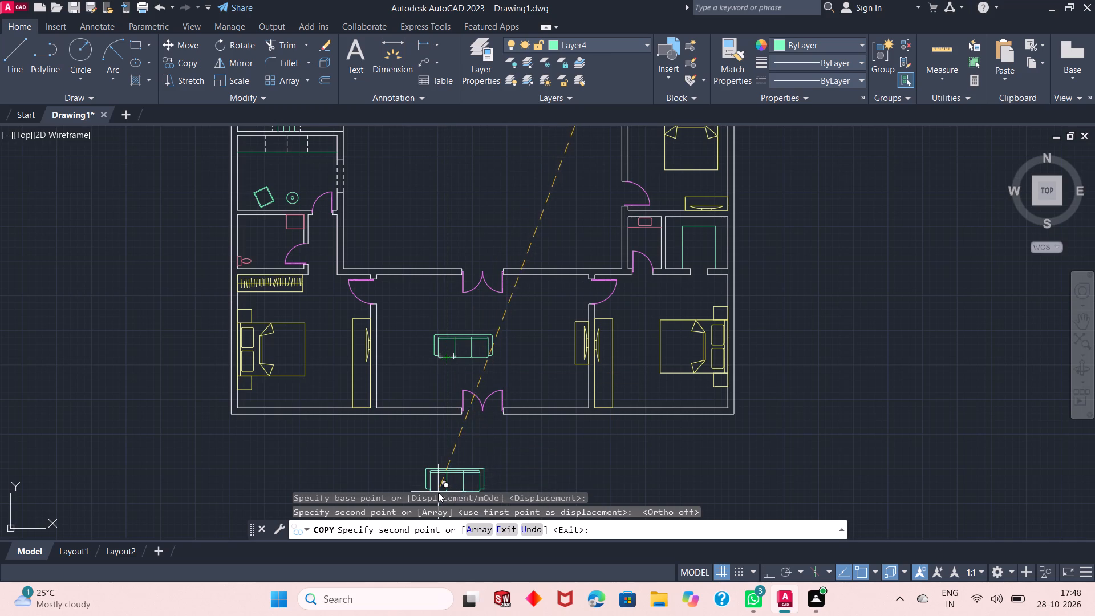
pyautogui.scroll(-1, 512, 403)
pyautogui.click(461, 460)
pyautogui.rightClick(461, 460)
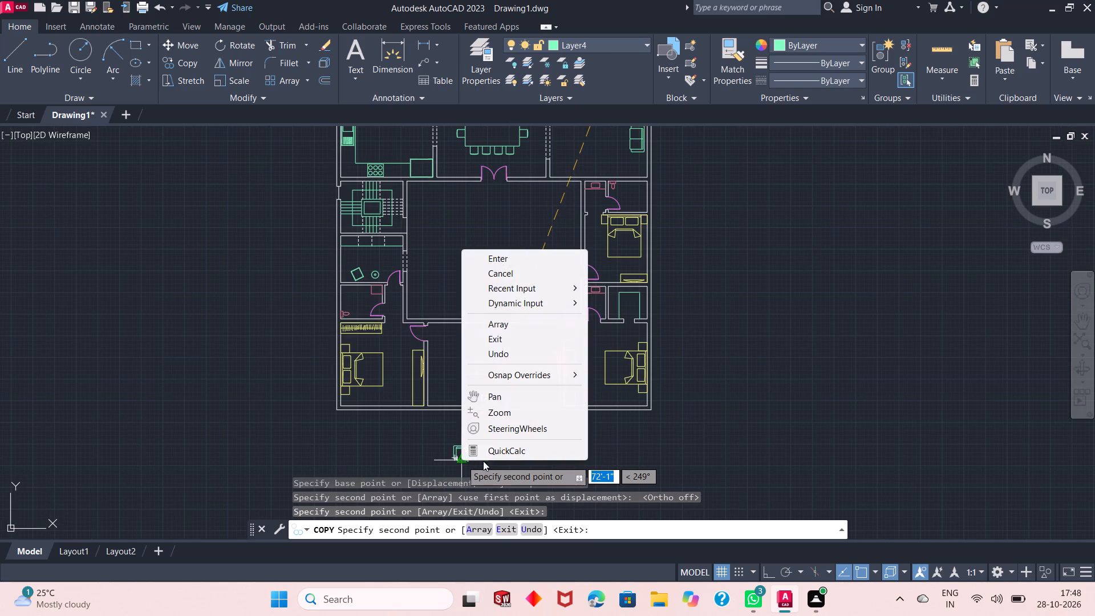
pyautogui.click(511, 265)
# Rotate the sofa in the south-central room 90° counterclockwise about its northeast corner so its backrest faces west.
pyautogui.scroll(2, 483, 348)
pyautogui.click(557, 375)
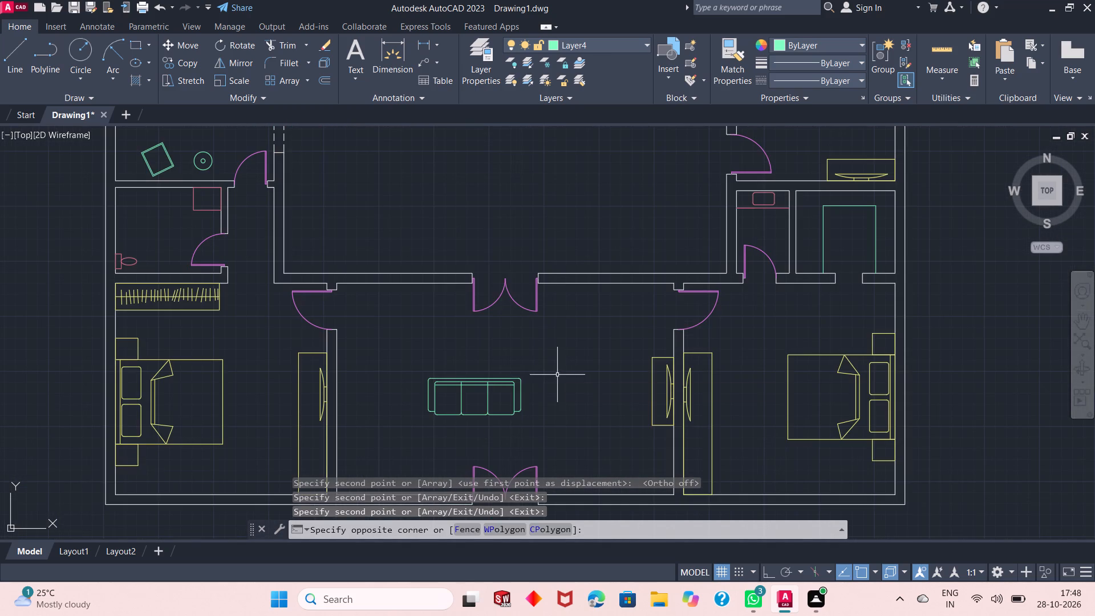
pyautogui.click(383, 430)
pyautogui.click(245, 44)
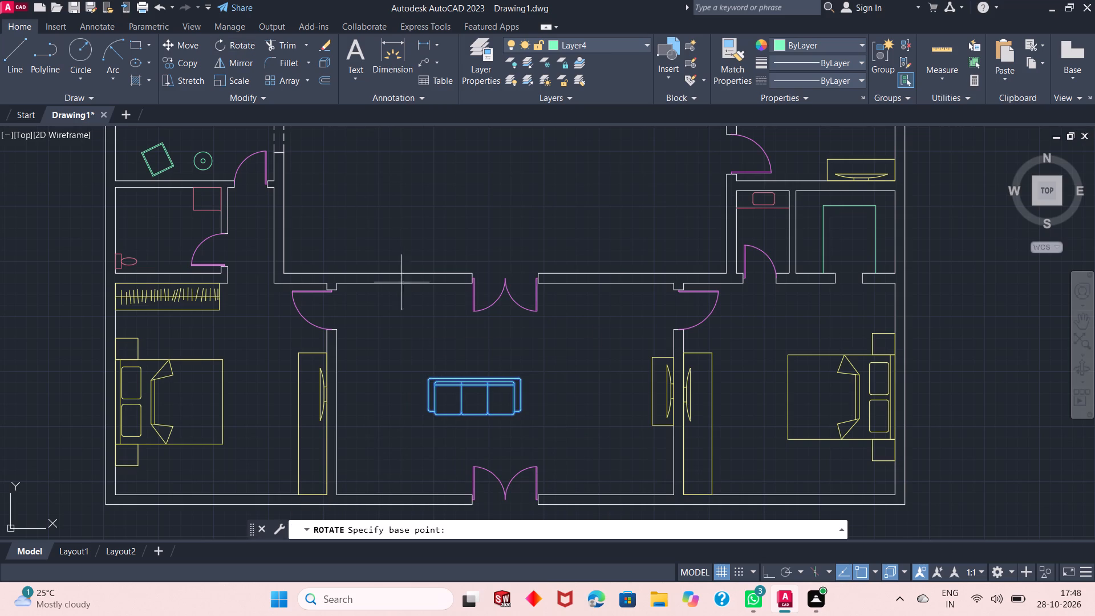
pyautogui.click(519, 374)
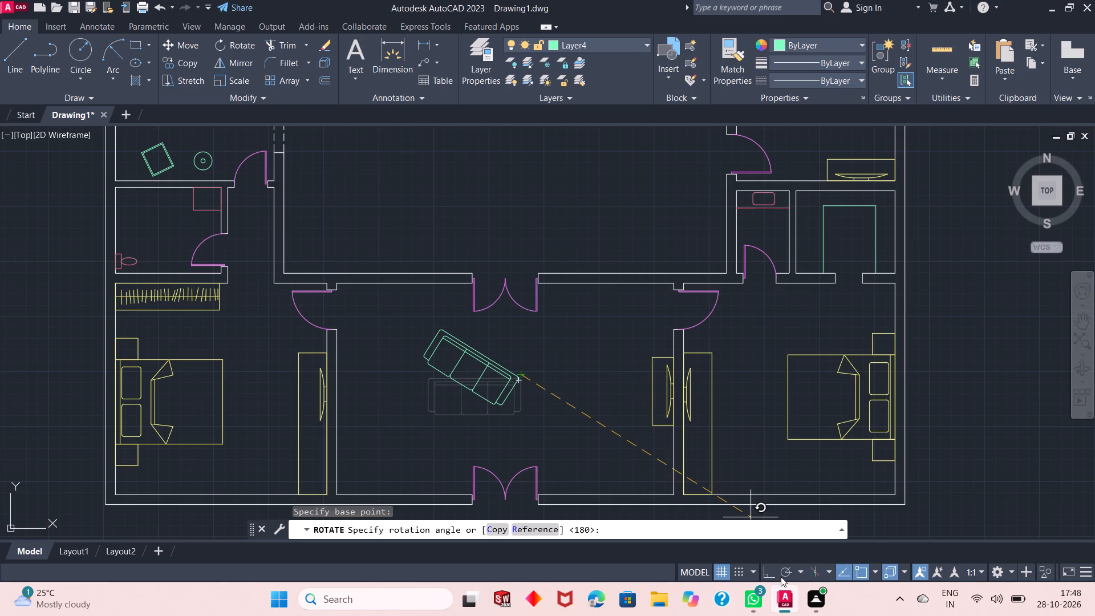
pyautogui.click(761, 572)
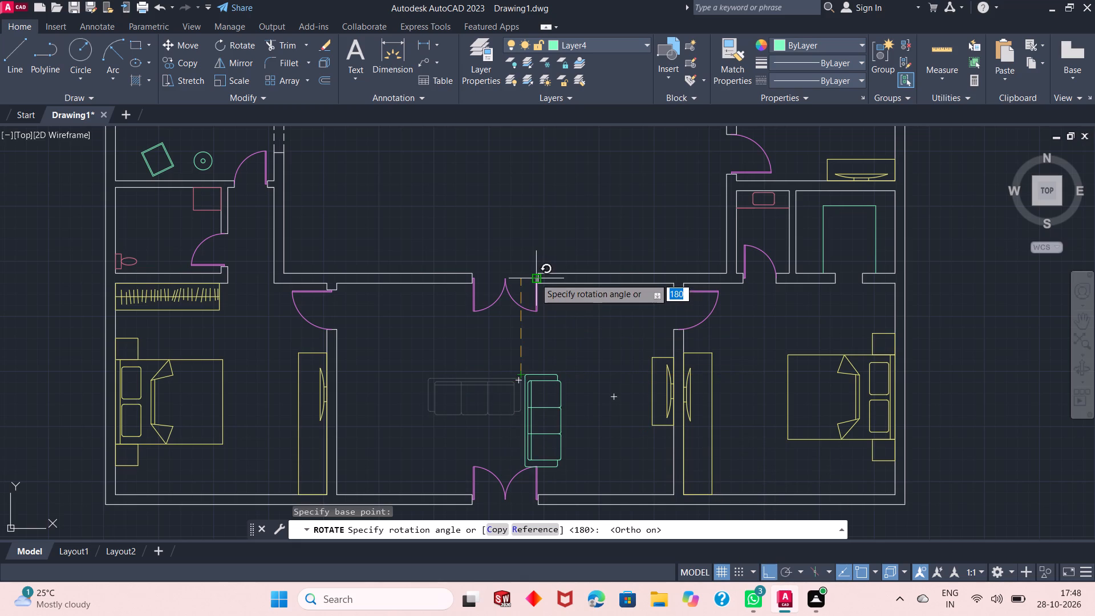
pyautogui.click(533, 234)
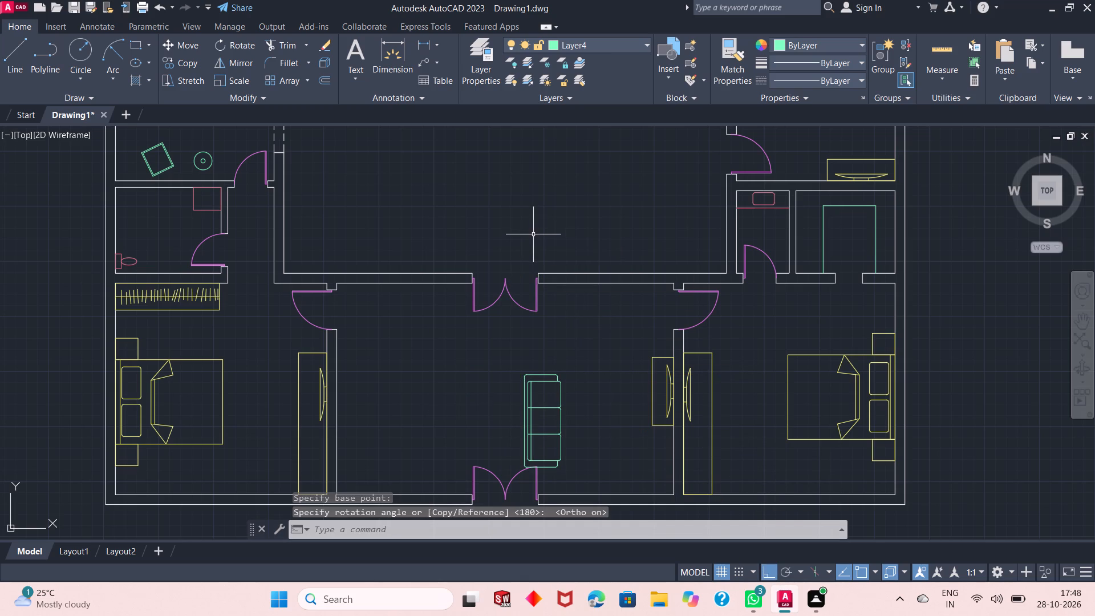
# Move the three-seat sofa in the south-central room beside the room's west wall, leaving a small gap.
pyautogui.scroll(1, 559, 512)
pyautogui.scroll(2, 528, 474)
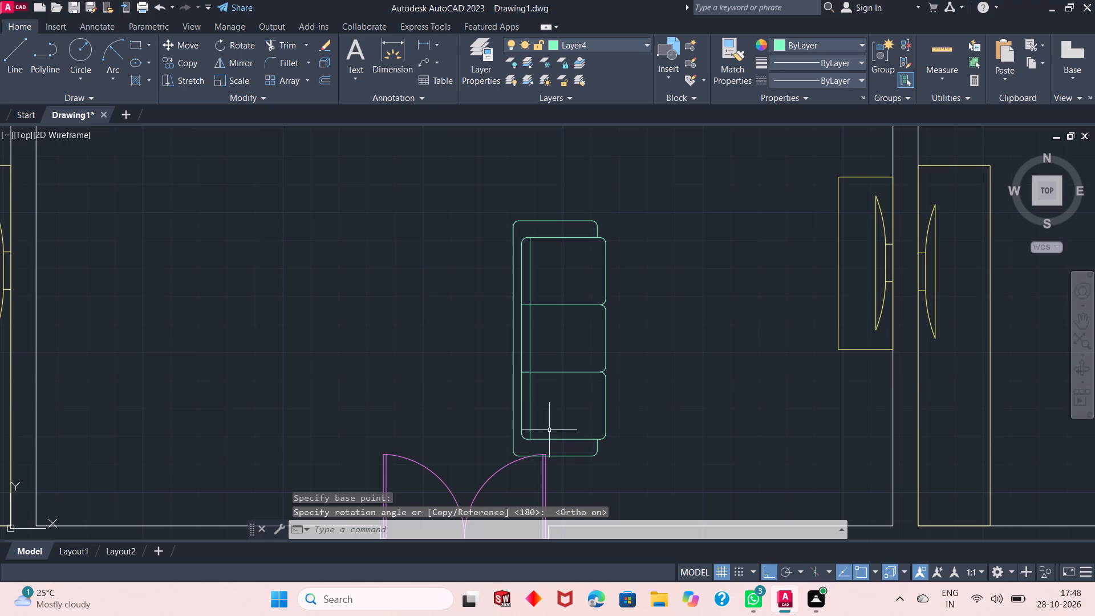
pyautogui.click(640, 184)
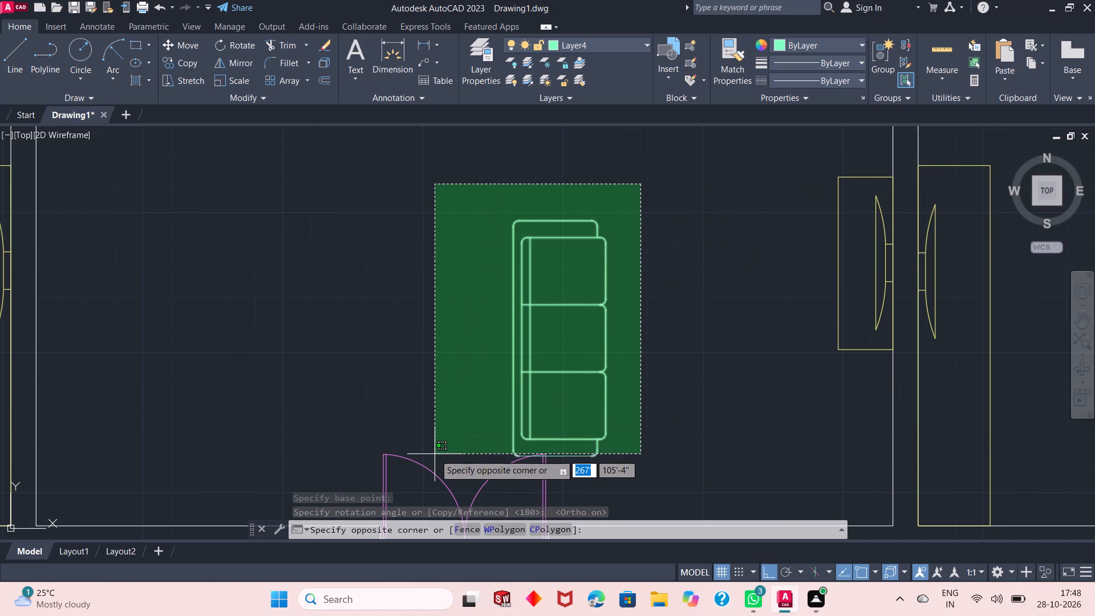
pyautogui.click(436, 451)
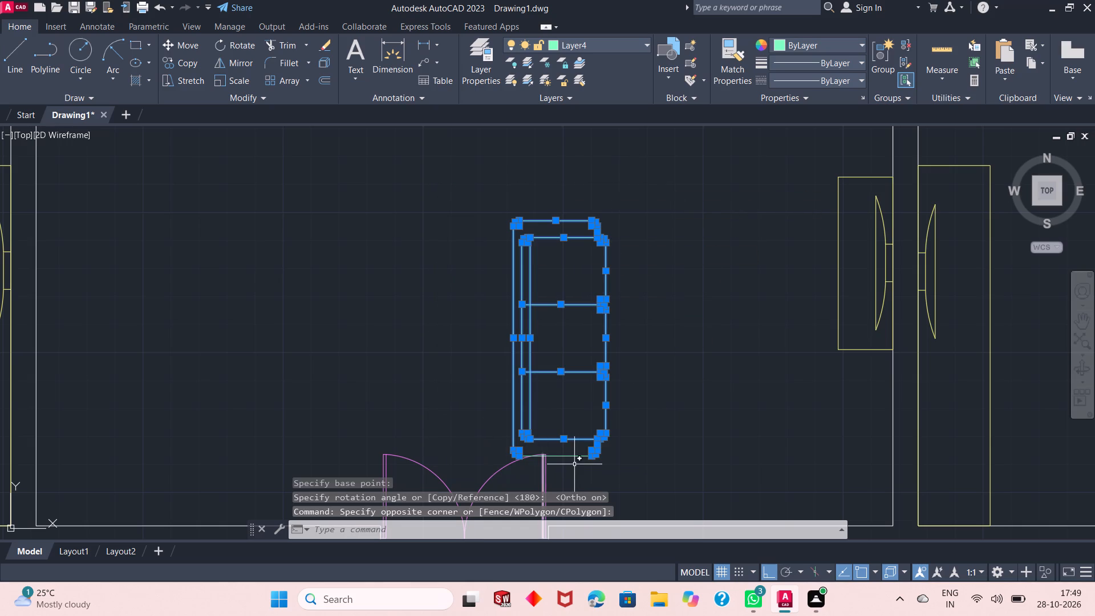
pyautogui.scroll(2, 521, 463)
pyautogui.click(520, 443)
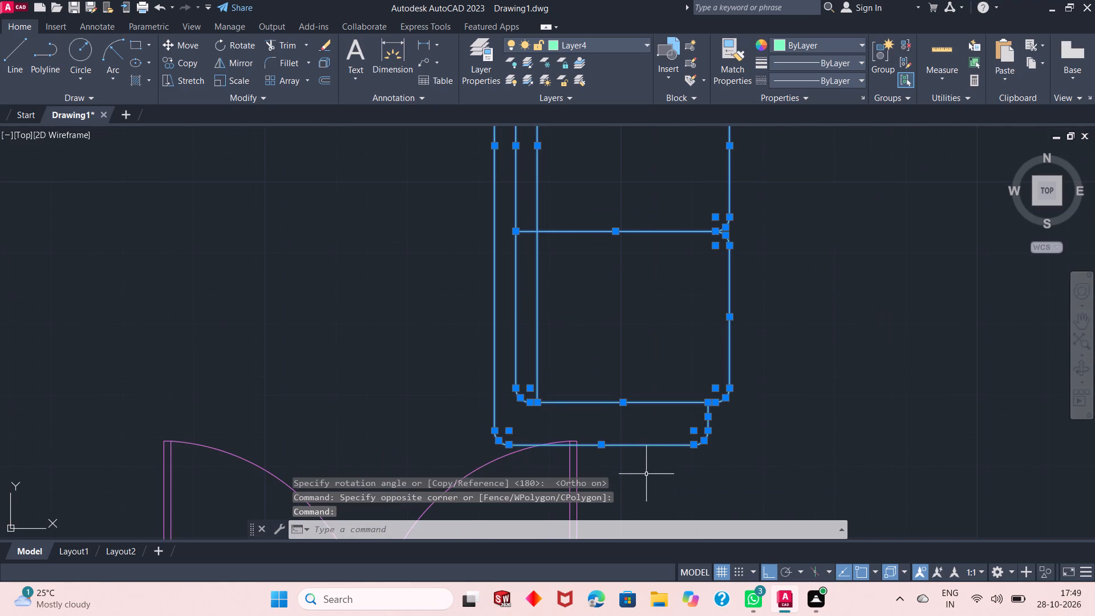
pyautogui.scroll(-4, 646, 475)
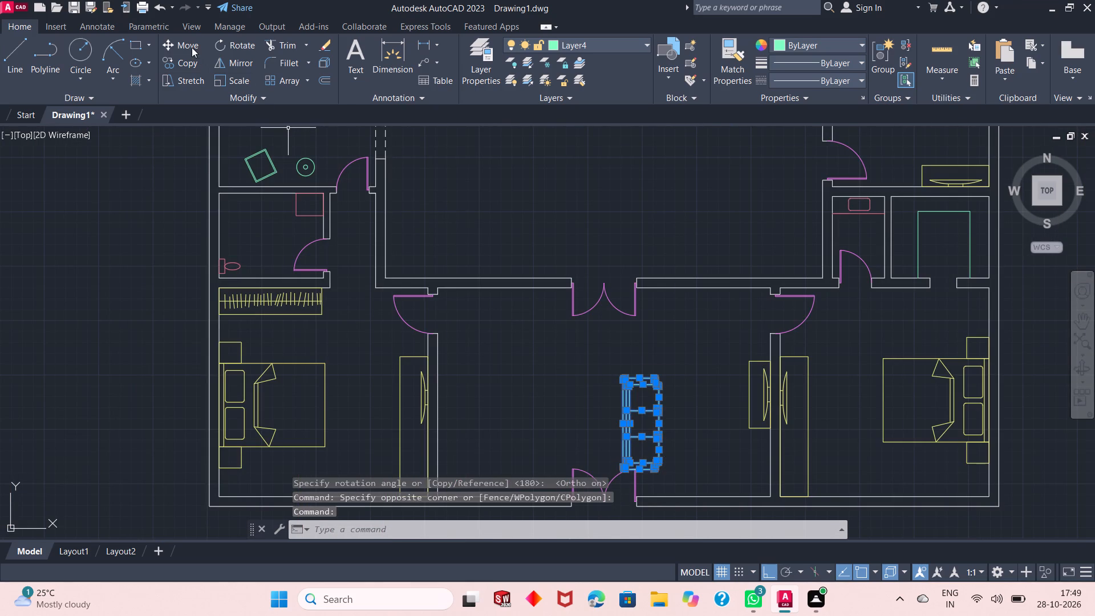
pyautogui.click(192, 47)
pyautogui.click(773, 573)
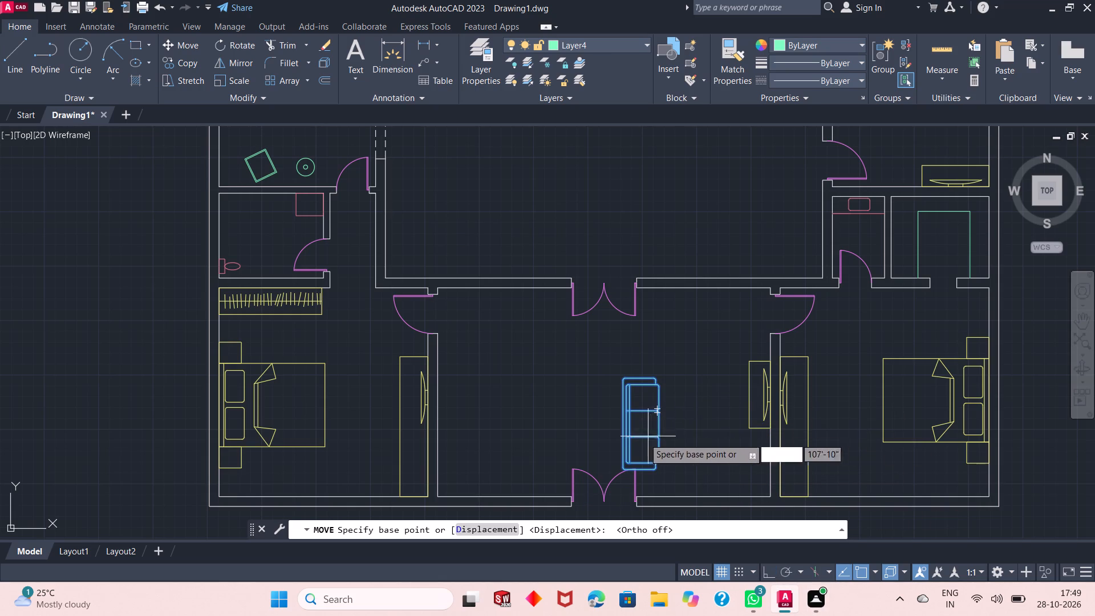
pyautogui.click(619, 379)
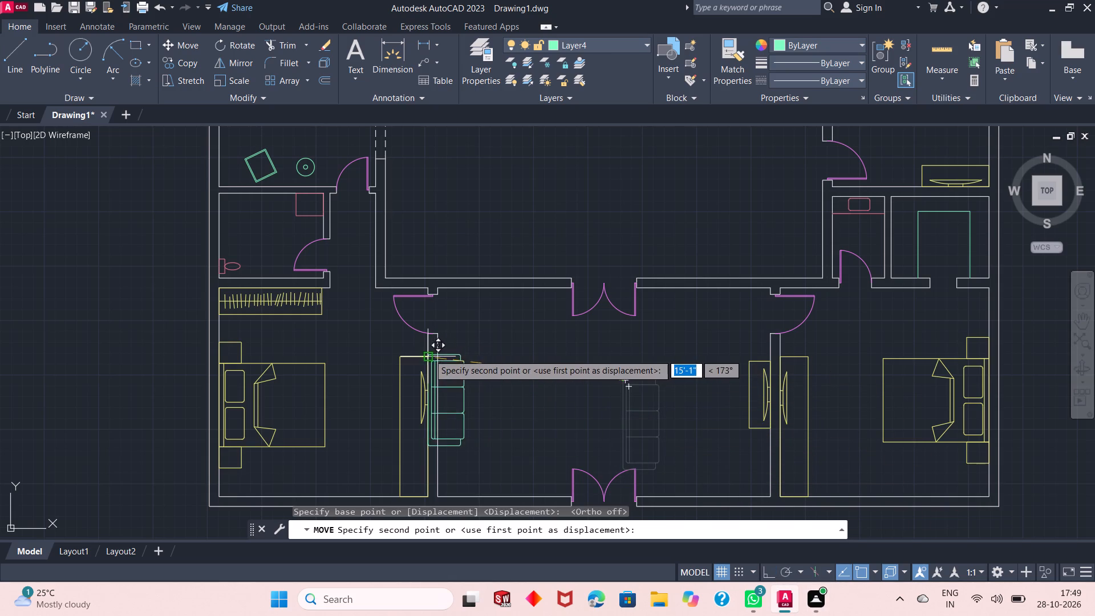
pyautogui.scroll(1, 440, 382)
pyautogui.scroll(-1, 505, 283)
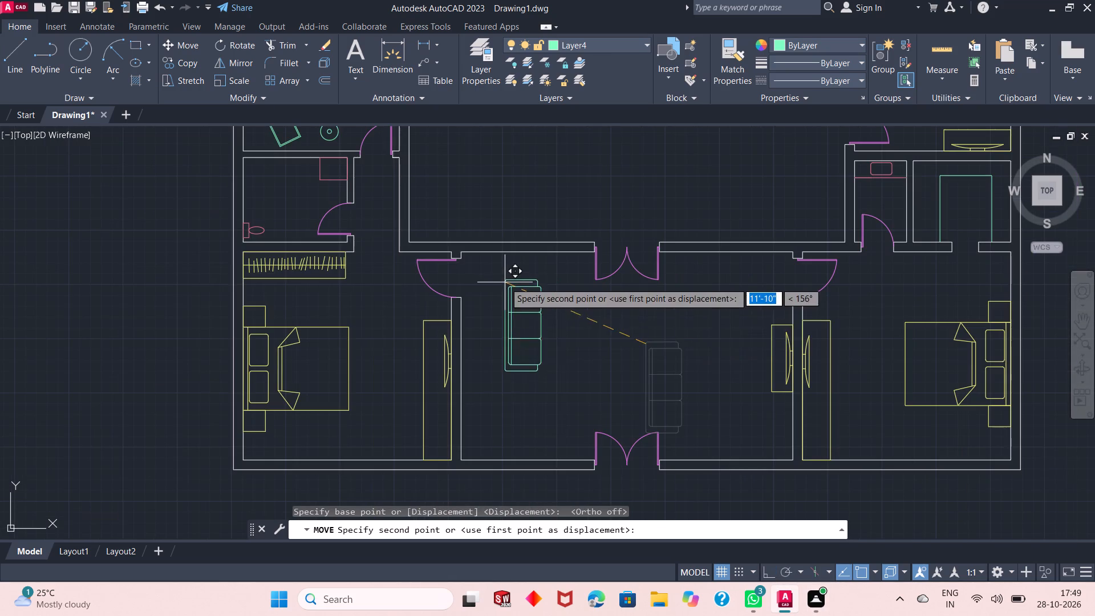
pyautogui.scroll(1, 501, 337)
pyautogui.scroll(-1, 505, 255)
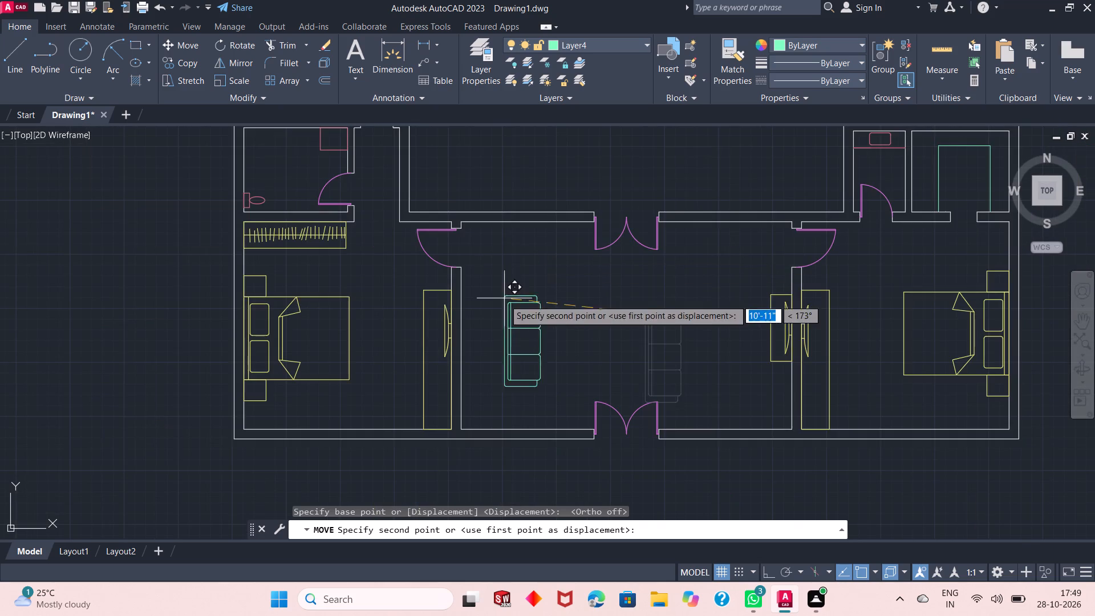
pyautogui.scroll(1, 485, 334)
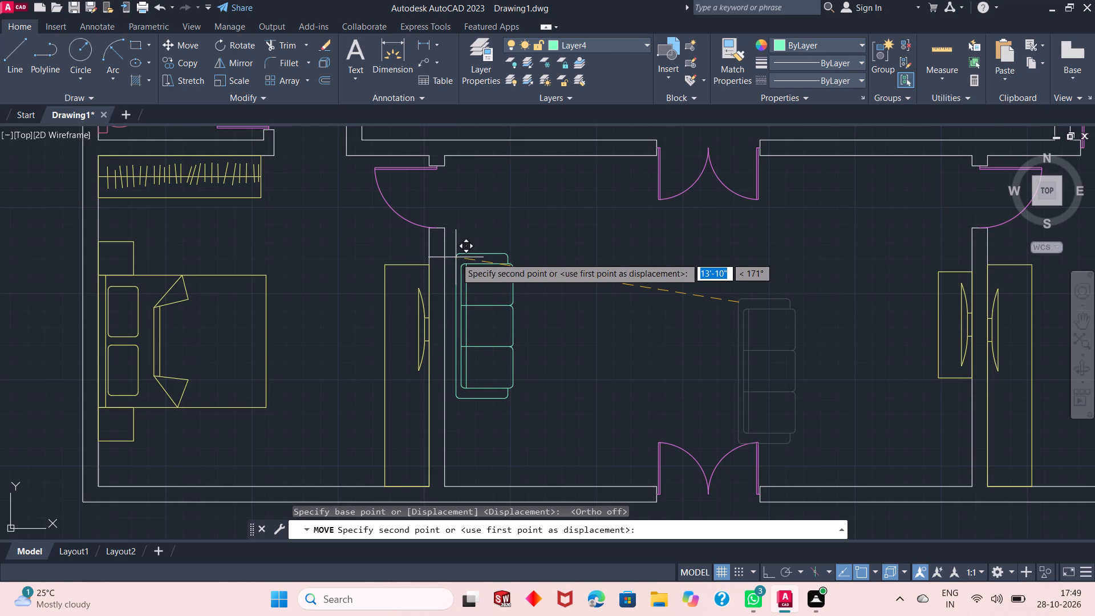
pyautogui.scroll(1, 456, 257)
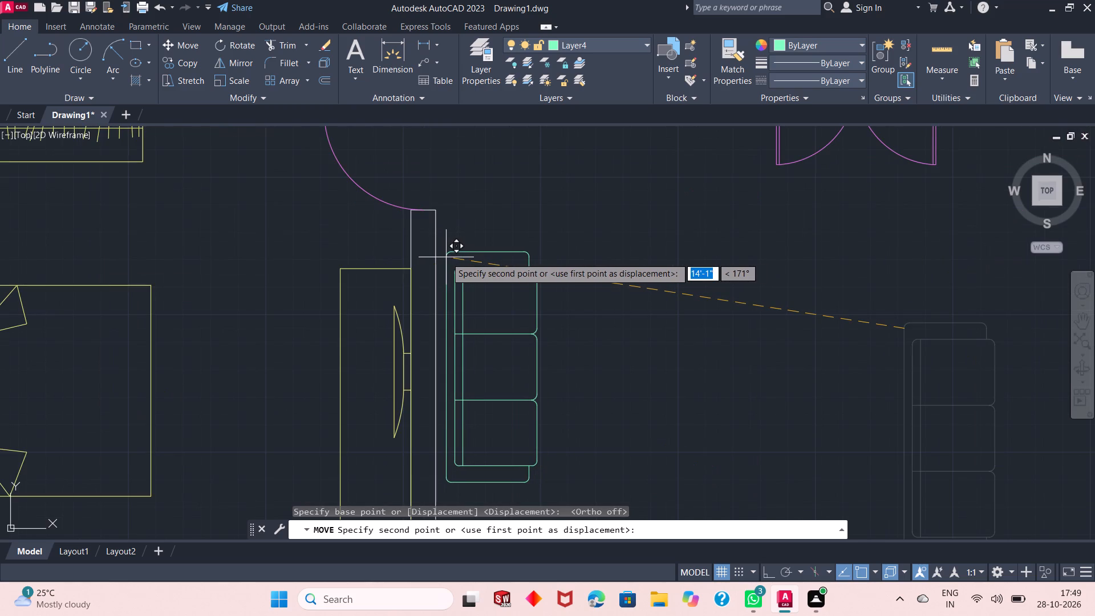
pyautogui.click(445, 262)
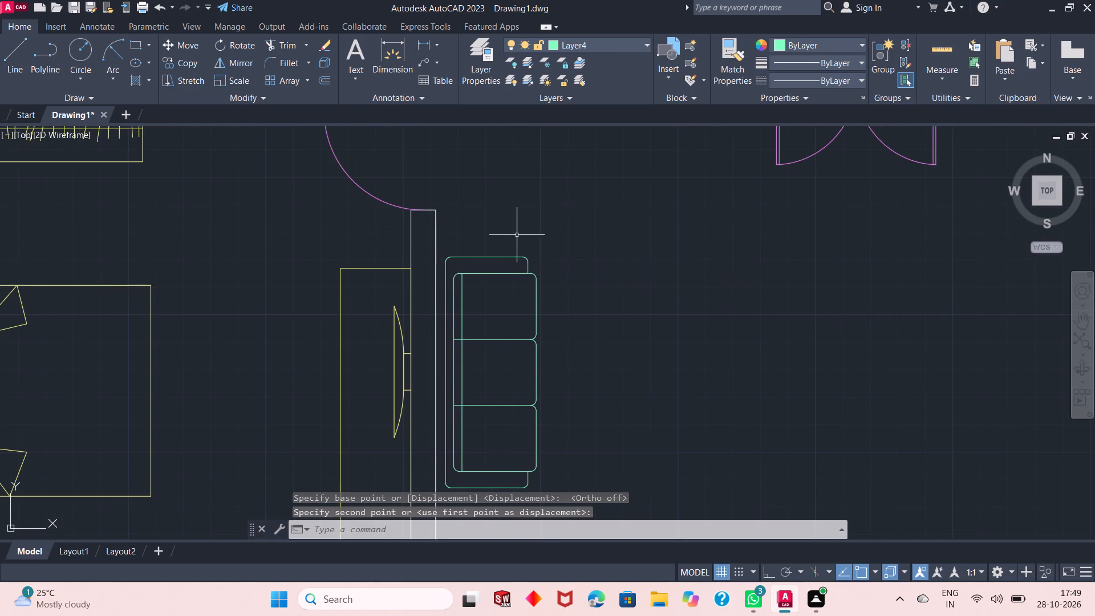
# Copy the living room's two-seat sofa into the middle of the south-central room.
pyautogui.scroll(-4, 501, 305)
pyautogui.scroll(-1, 502, 359)
pyautogui.scroll(3, 601, 184)
pyautogui.scroll(2, 670, 209)
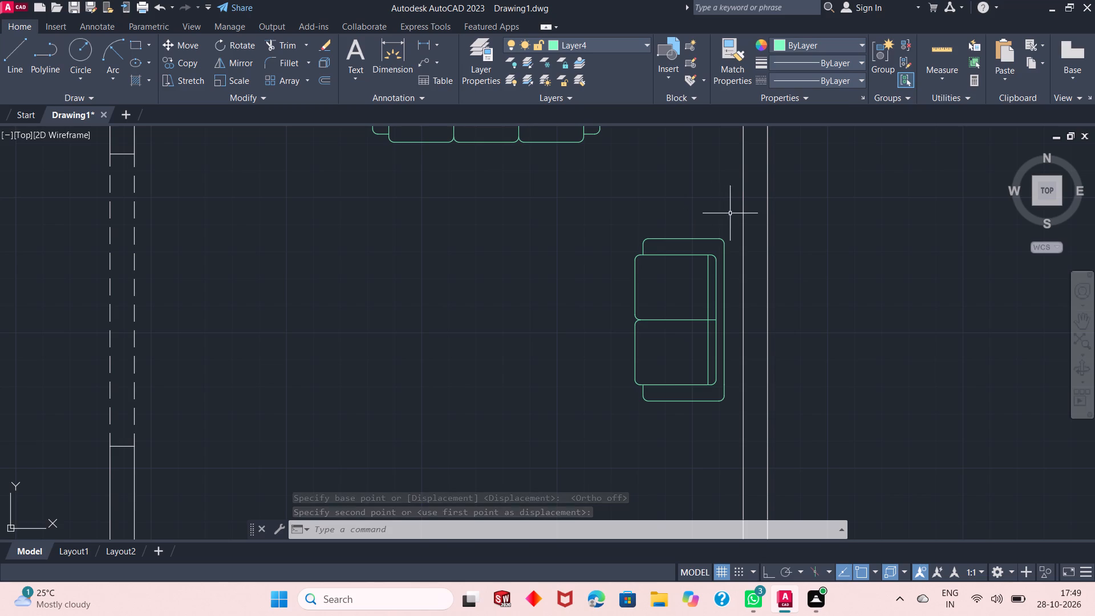
pyautogui.click(732, 214)
pyautogui.click(601, 430)
pyautogui.click(187, 63)
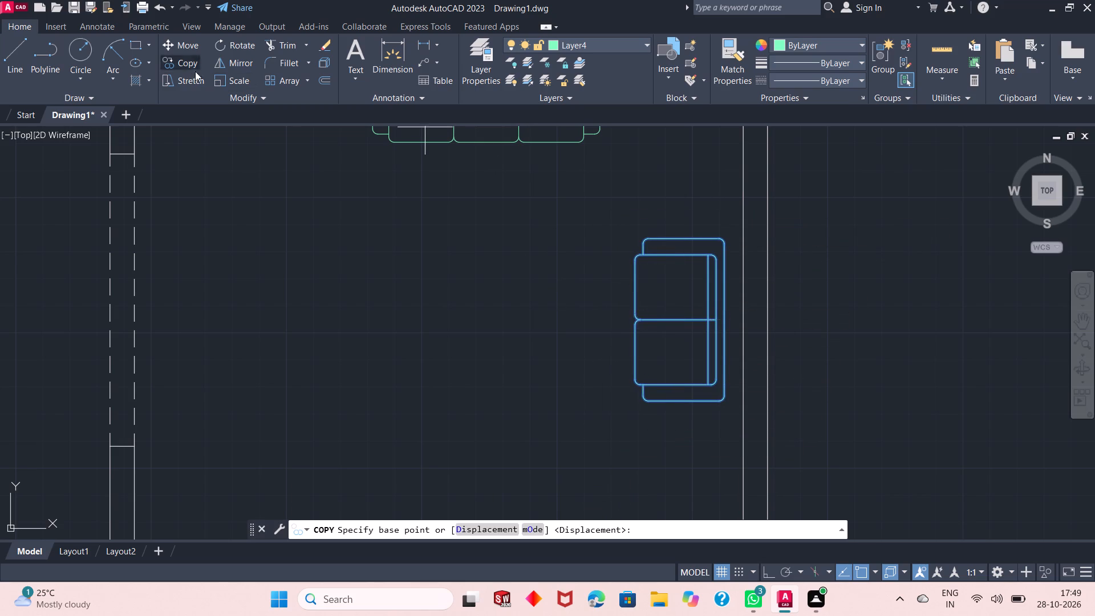
pyautogui.click(640, 318)
pyautogui.scroll(-4, 616, 241)
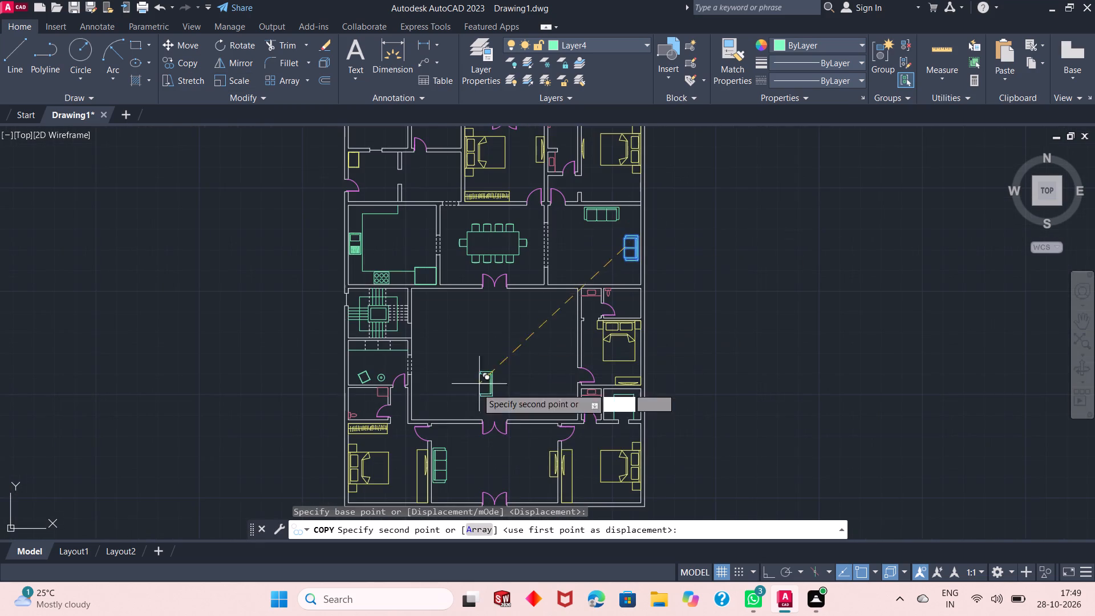
pyautogui.scroll(2, 486, 476)
pyautogui.scroll(-1, 492, 362)
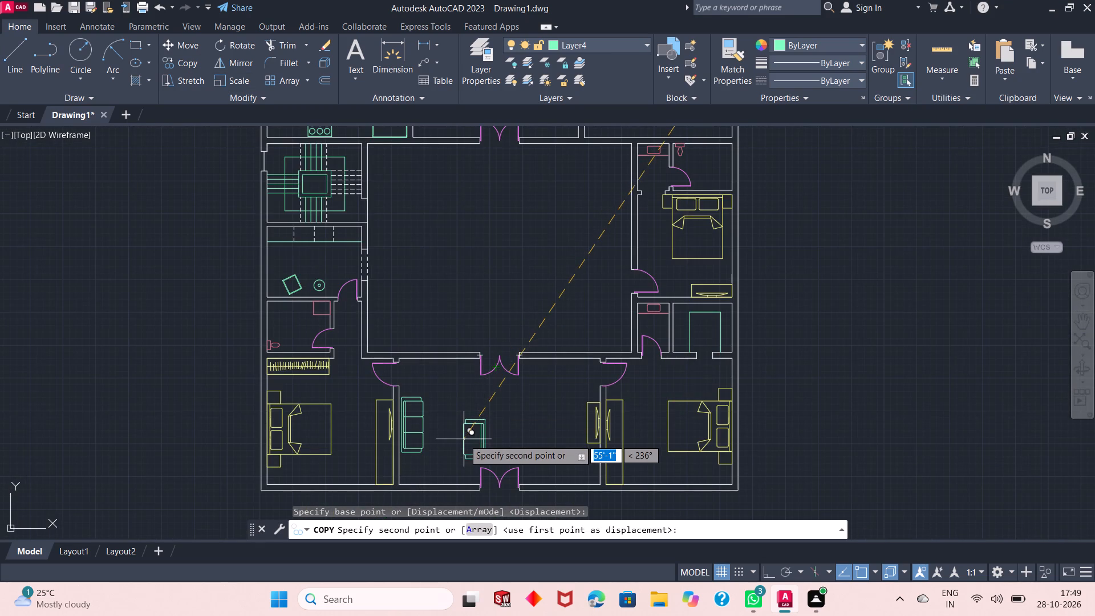
pyautogui.scroll(1, 464, 439)
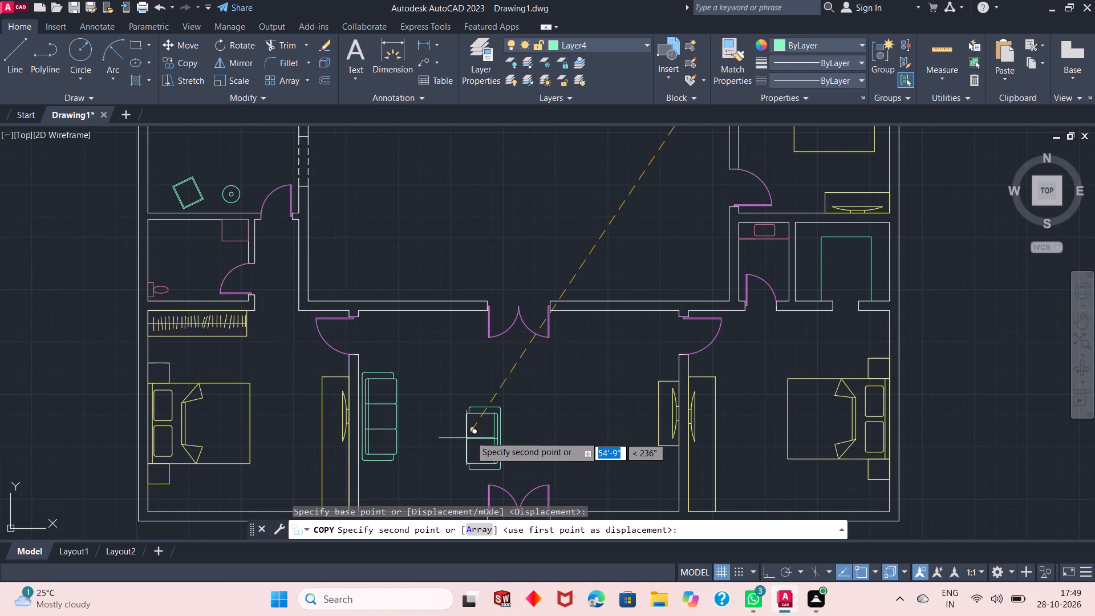
pyautogui.click(488, 408)
pyautogui.rightClick(550, 382)
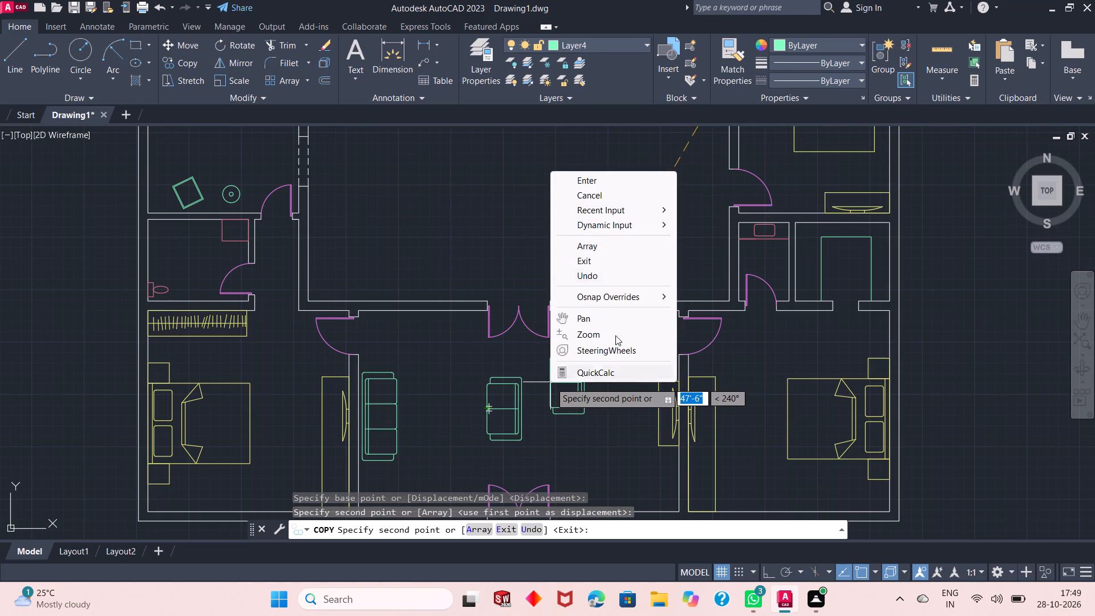
pyautogui.click(615, 180)
# Erase the spare three-seat sofa lying just south of the house.
pyautogui.scroll(-1, 602, 217)
pyautogui.click(559, 442)
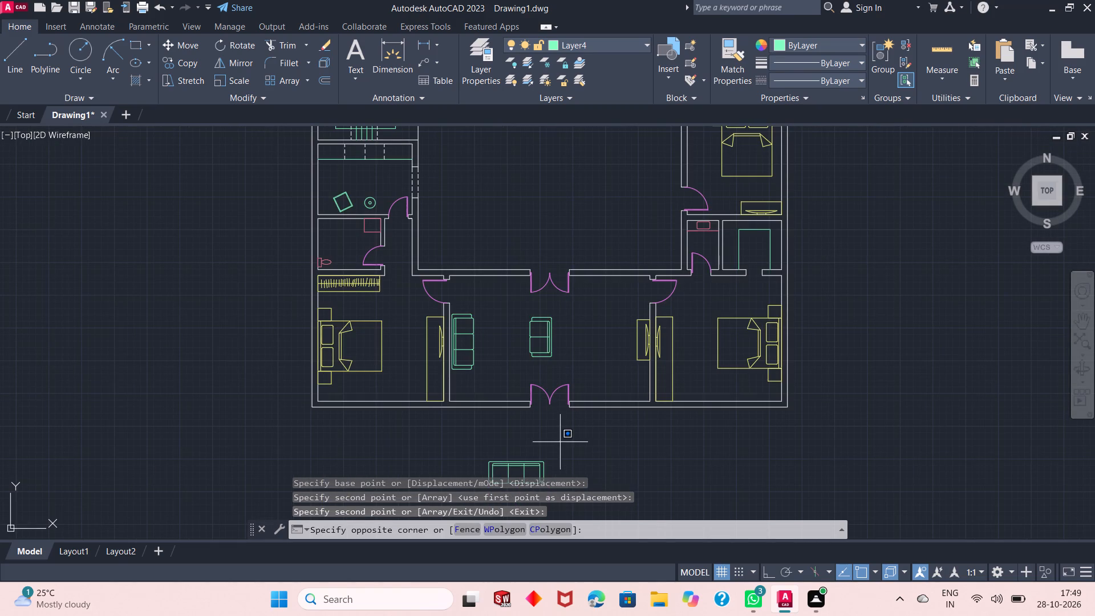
pyautogui.click(442, 494)
pyautogui.scroll(-1, 506, 419)
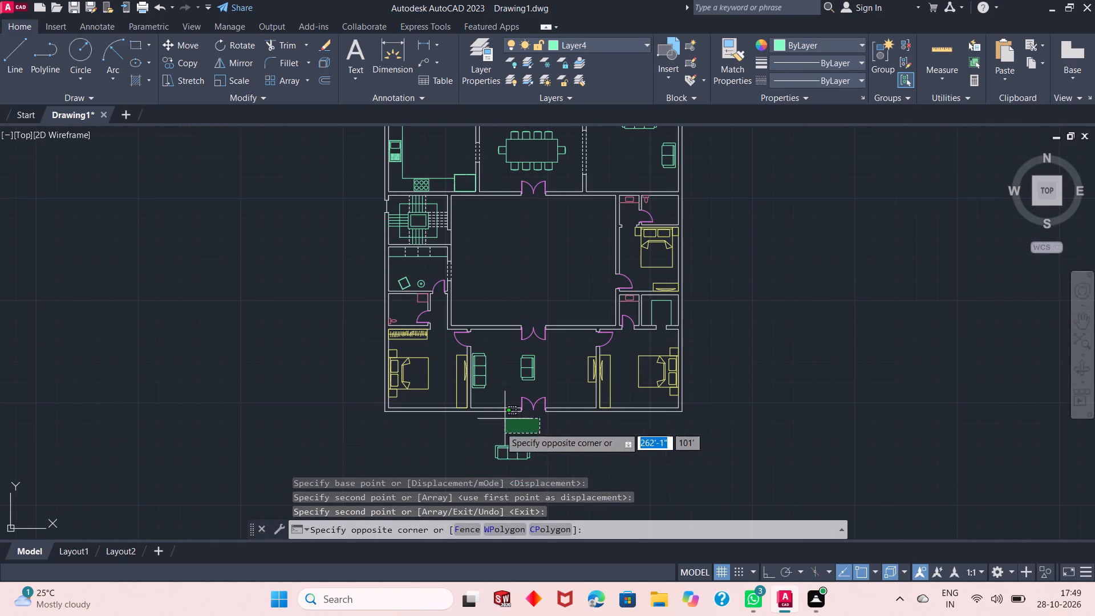
pyautogui.click(465, 470)
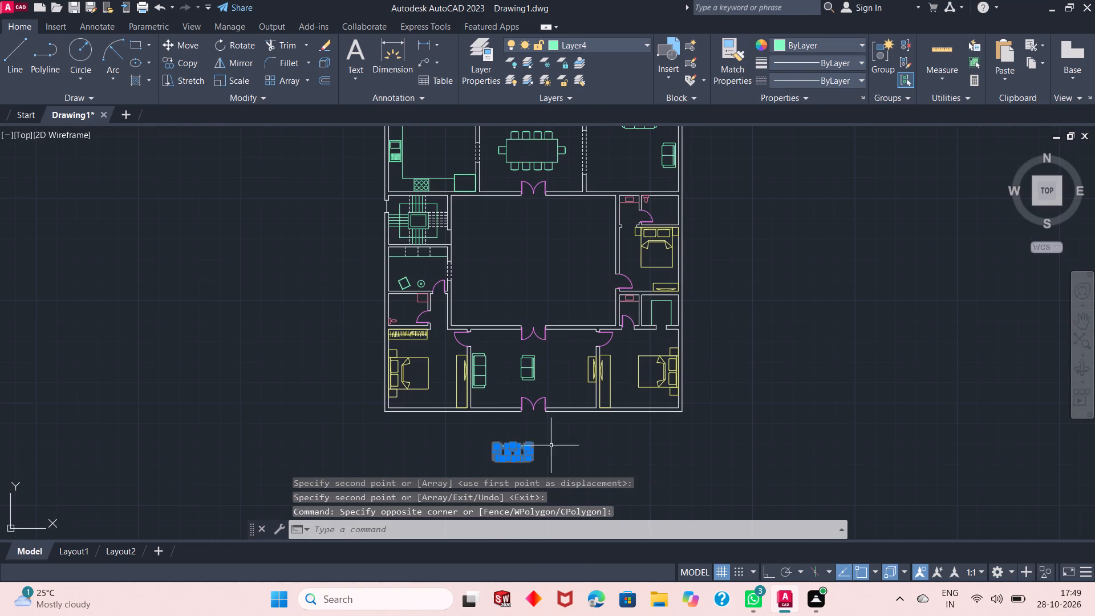
pyautogui.rightClick(614, 437)
pyautogui.click(681, 179)
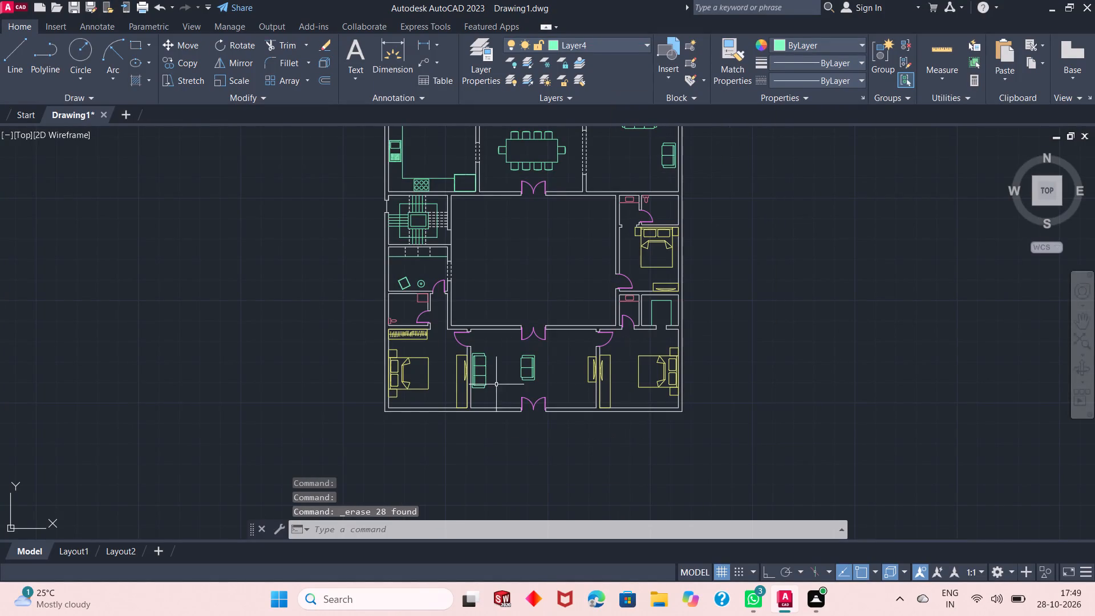
# Rotate the south-central room's two-seat sofa 90° counterclockwise about its northeast corner so its backrest faces north.
pyautogui.scroll(2, 508, 394)
pyautogui.scroll(1, 518, 315)
pyautogui.click(666, 253)
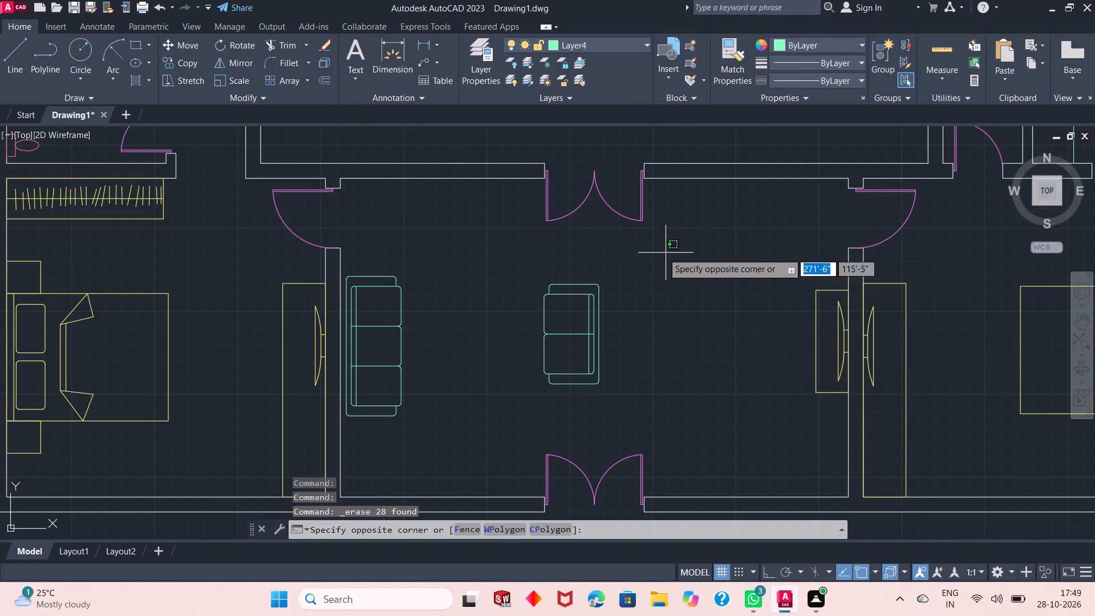
pyautogui.click(464, 453)
pyautogui.click(224, 40)
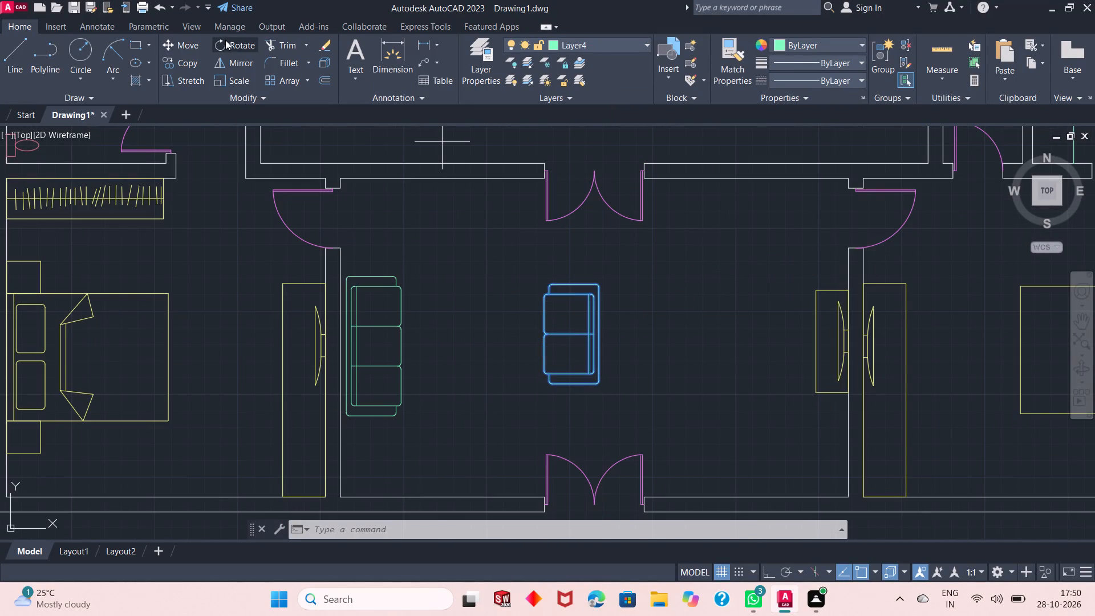
pyautogui.click(595, 285)
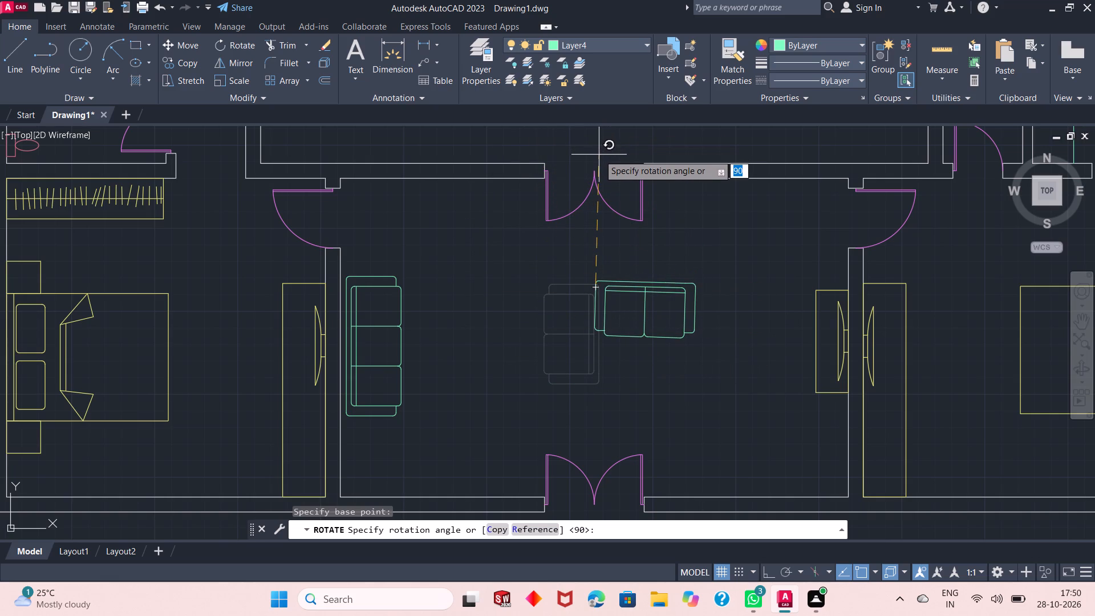
pyautogui.click(768, 572)
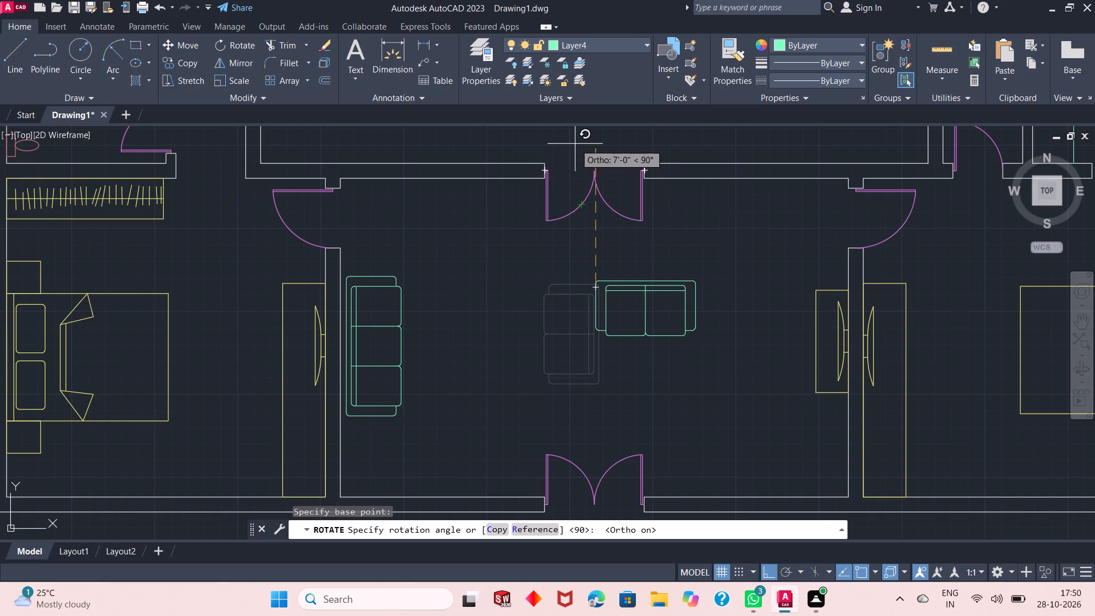
pyautogui.click(575, 143)
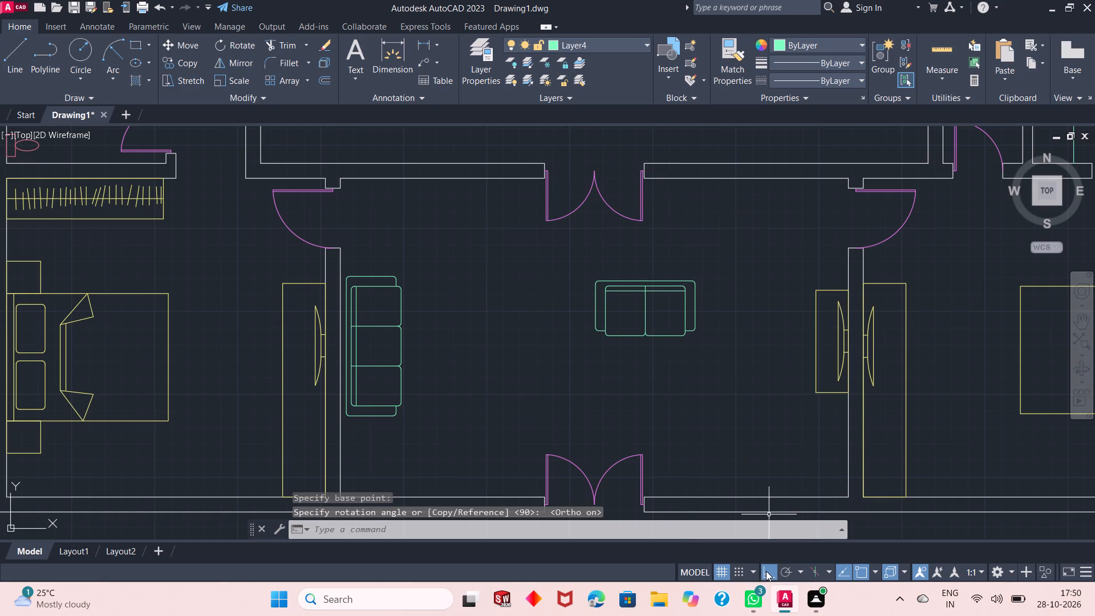
# Move the rotated two-seat sofa near the south-central room's north wall, just northeast of the three-seat sofa.
pyautogui.click(766, 571)
pyautogui.click(724, 264)
pyautogui.click(521, 322)
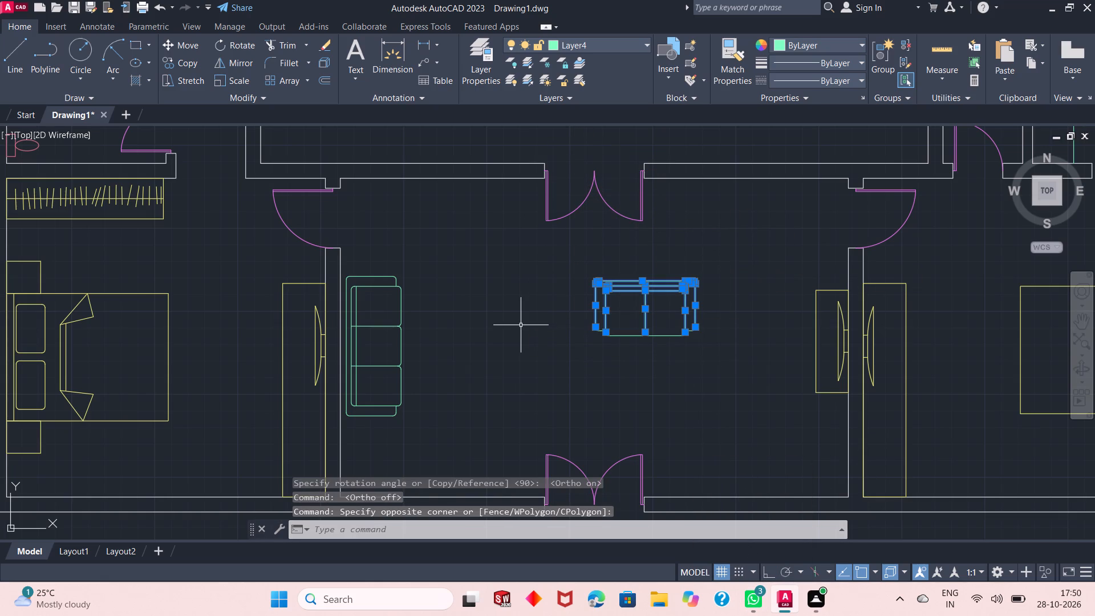
pyautogui.click(729, 266)
pyautogui.click(526, 363)
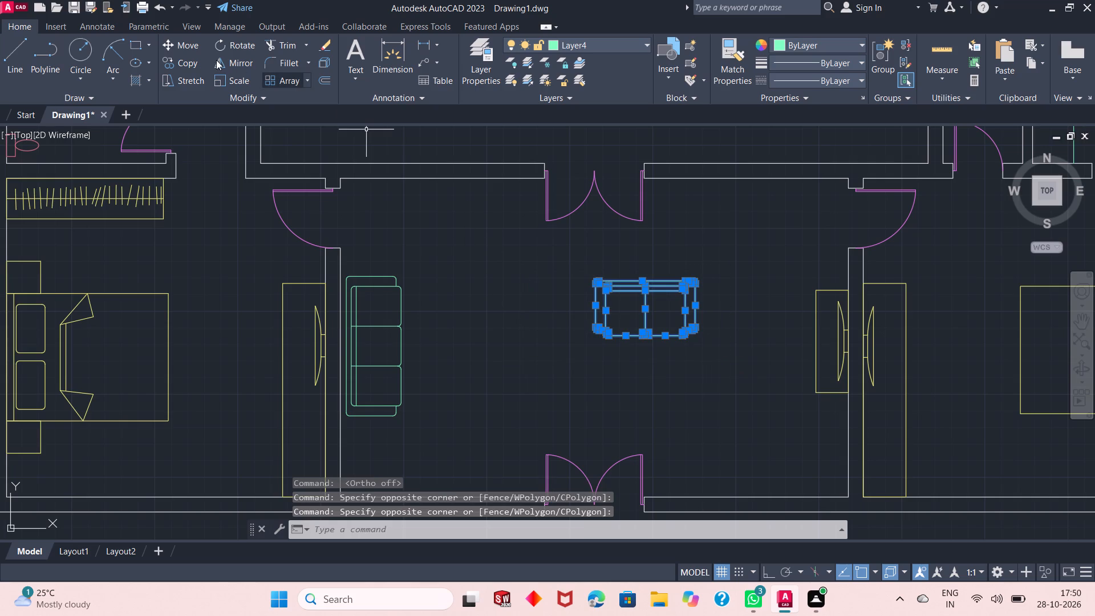
pyautogui.click(186, 48)
pyautogui.click(594, 284)
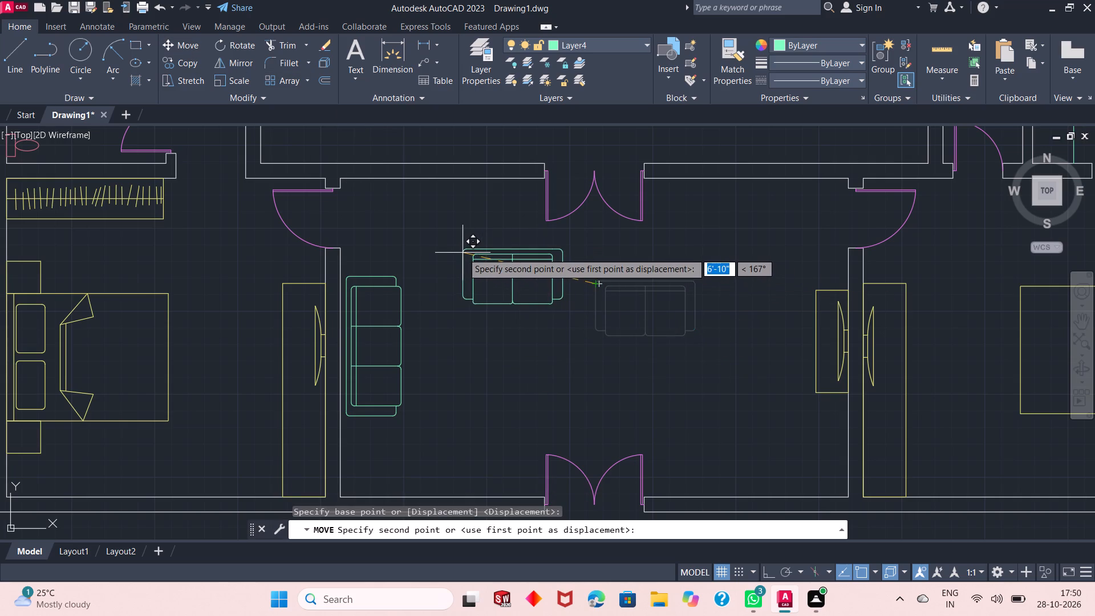
pyautogui.click(411, 212)
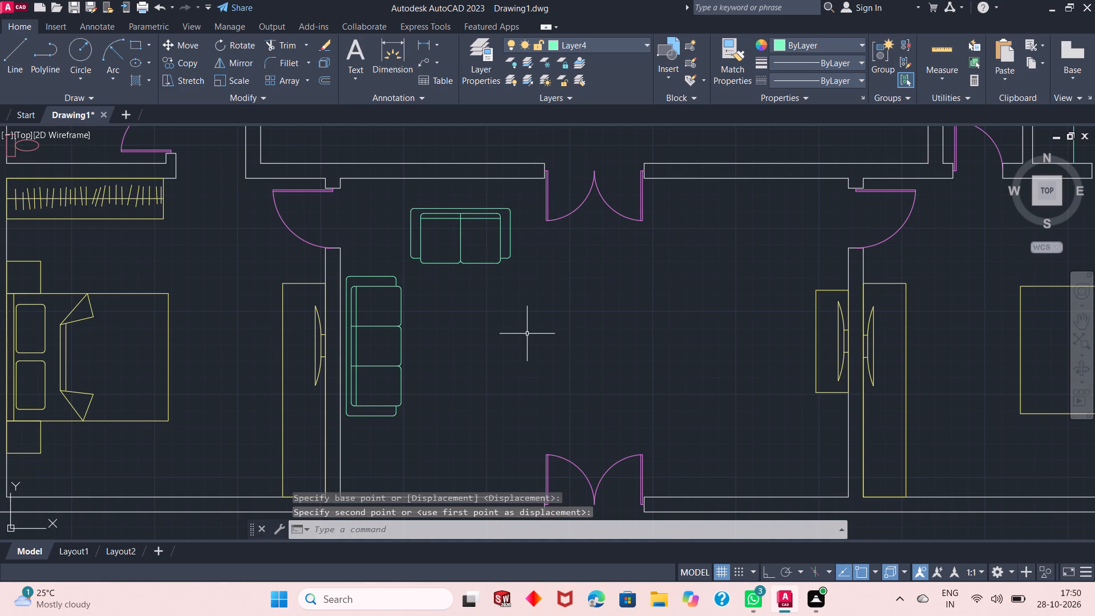
# Copy the two-seat sofa near the north wall into the middle of the south-central room.
pyautogui.click(524, 196)
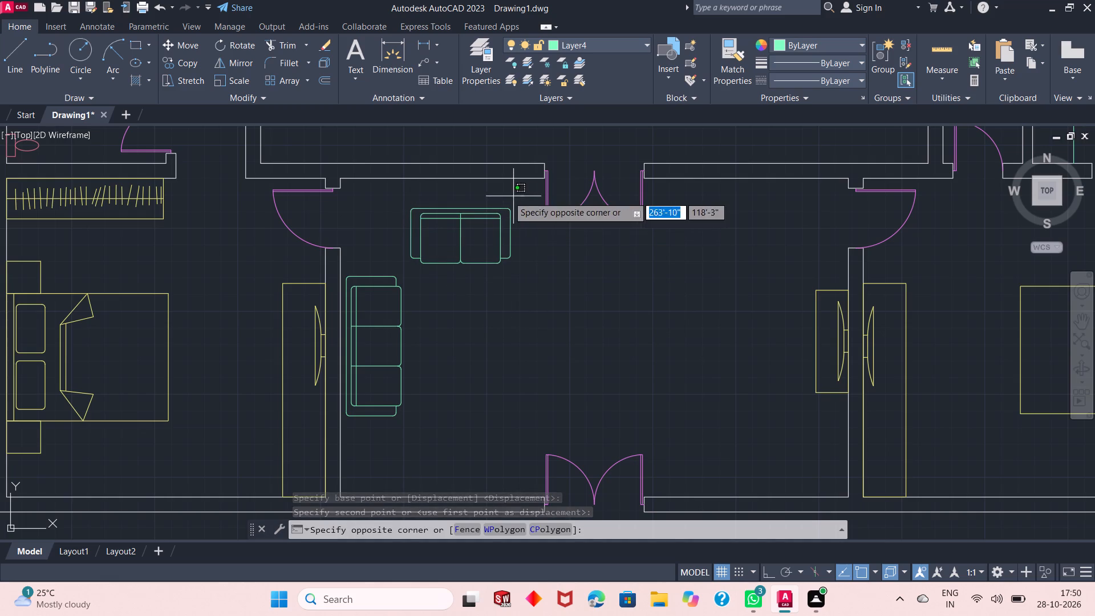
pyautogui.click(396, 273)
pyautogui.scroll(-1, 420, 254)
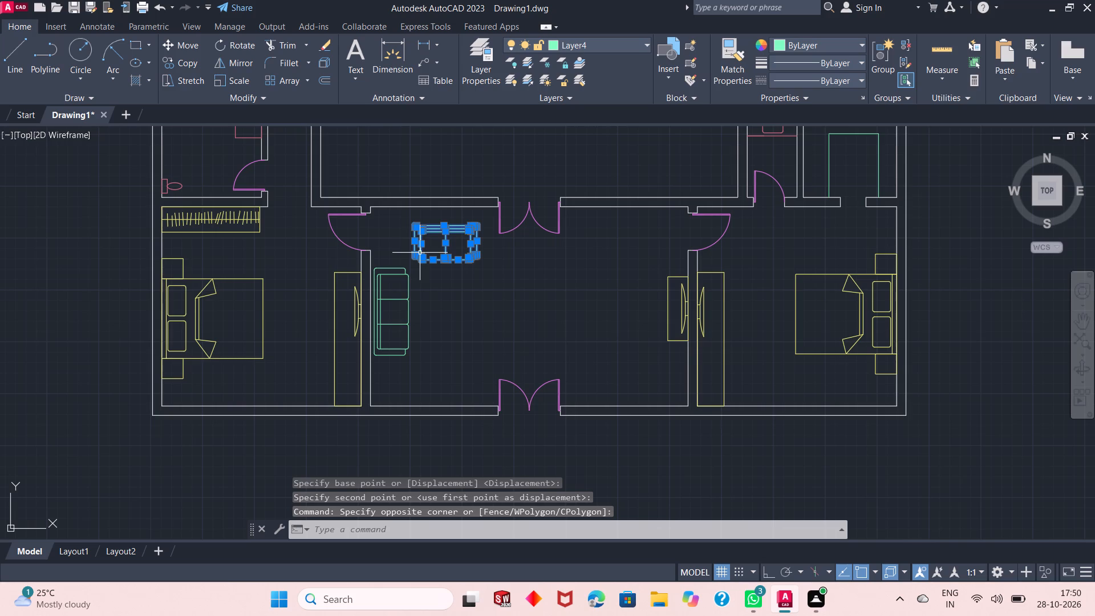
pyautogui.click(193, 63)
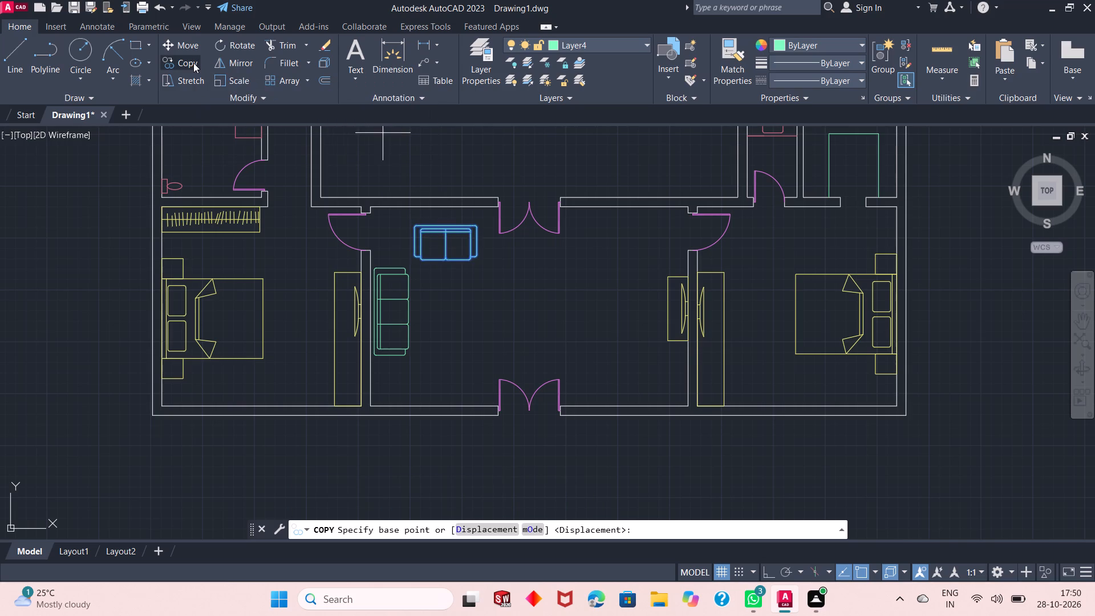
pyautogui.click(419, 253)
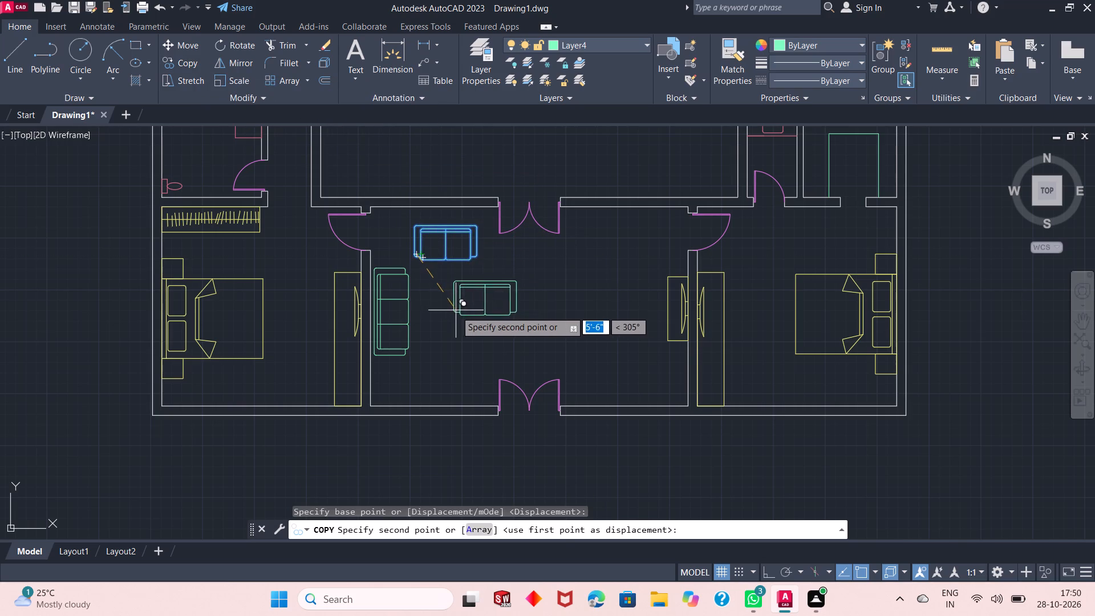
pyautogui.click(492, 302)
pyautogui.rightClick(492, 302)
pyautogui.click(511, 307)
# Rotate the copied two-seat sofa 180° about its northeast corner so its backrest faces south.
pyautogui.click(580, 256)
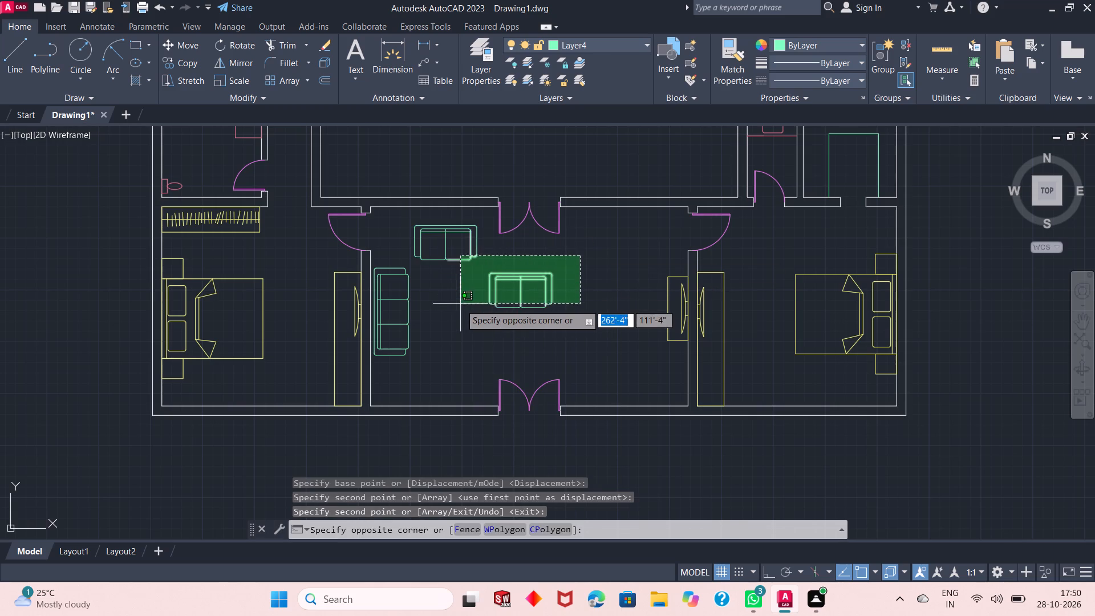
pyautogui.click(488, 327)
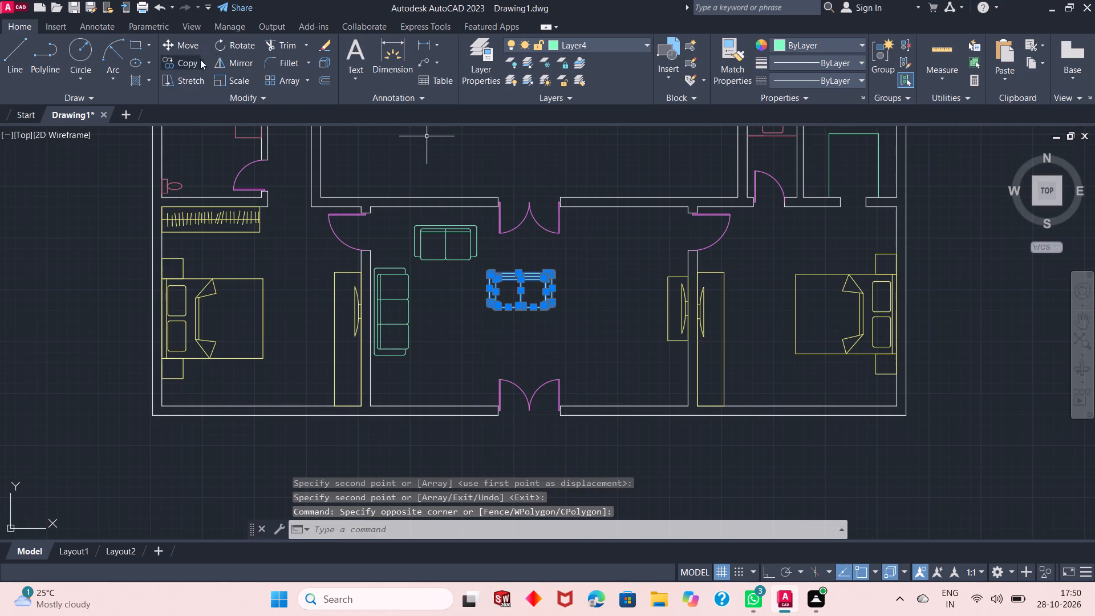
pyautogui.click(228, 52)
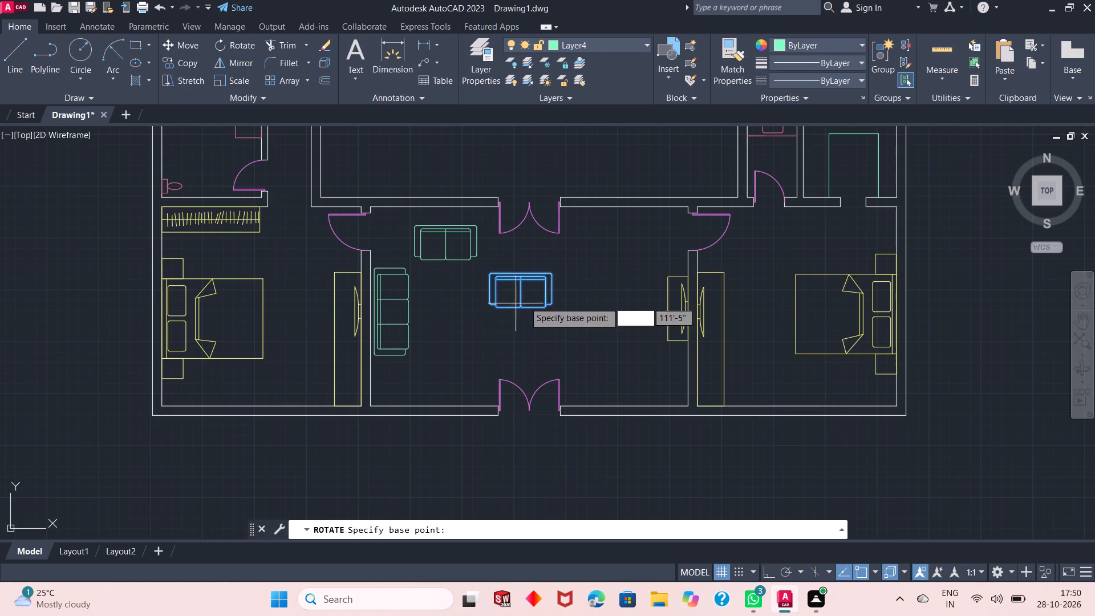
pyautogui.click(546, 272)
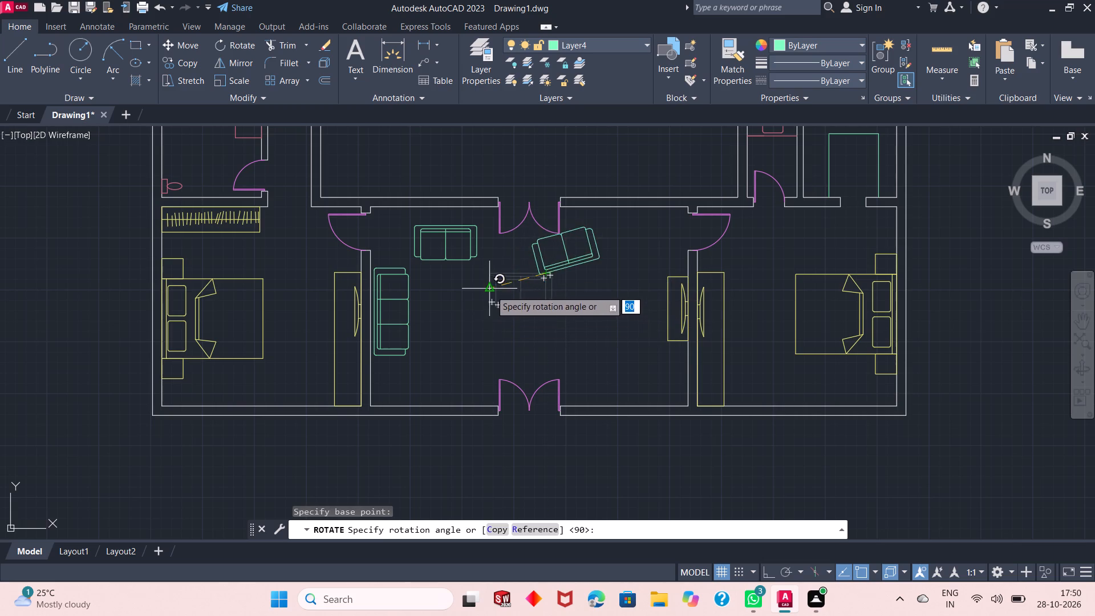
pyautogui.click(492, 274)
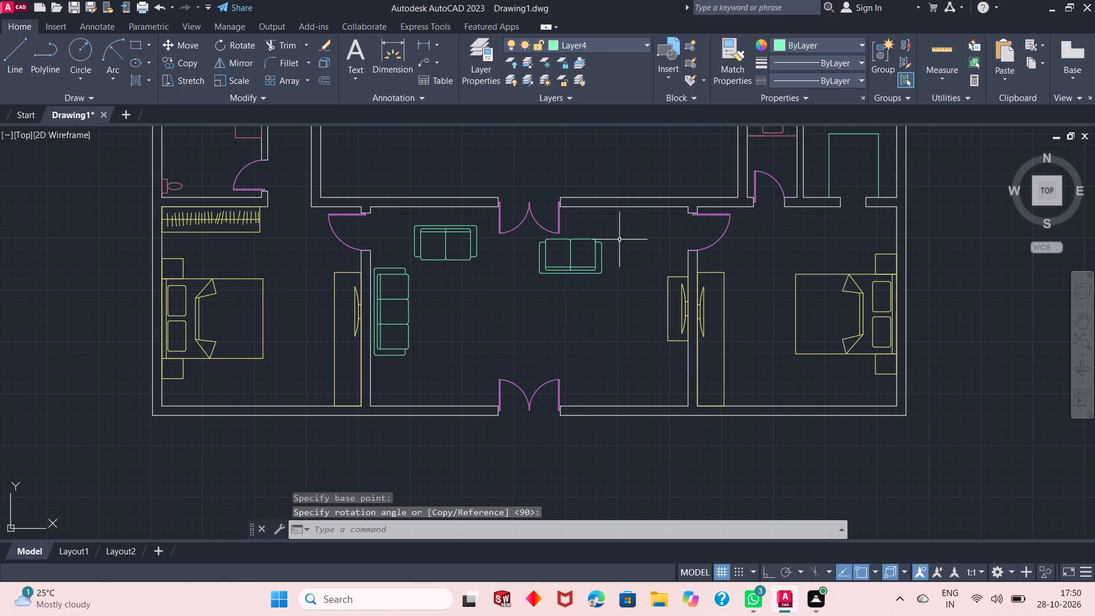
# Move the rotated two-seat sofa near the south wall, southeast of the three-seat sofa and directly opposite the northern two-seat sofa.
pyautogui.scroll(1, 609, 240)
pyautogui.click(626, 237)
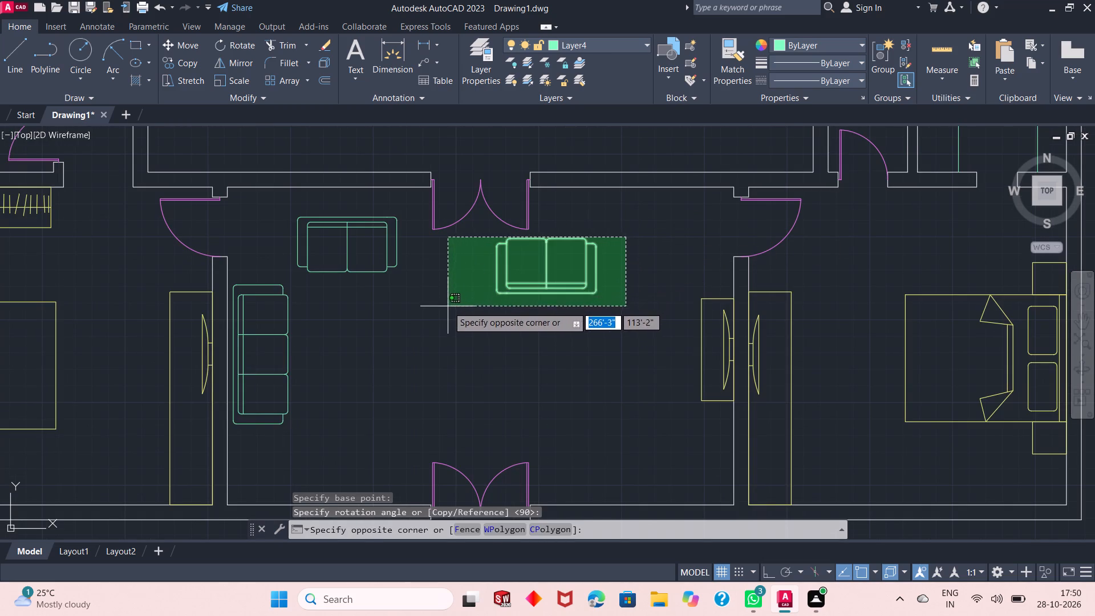
pyautogui.click(447, 308)
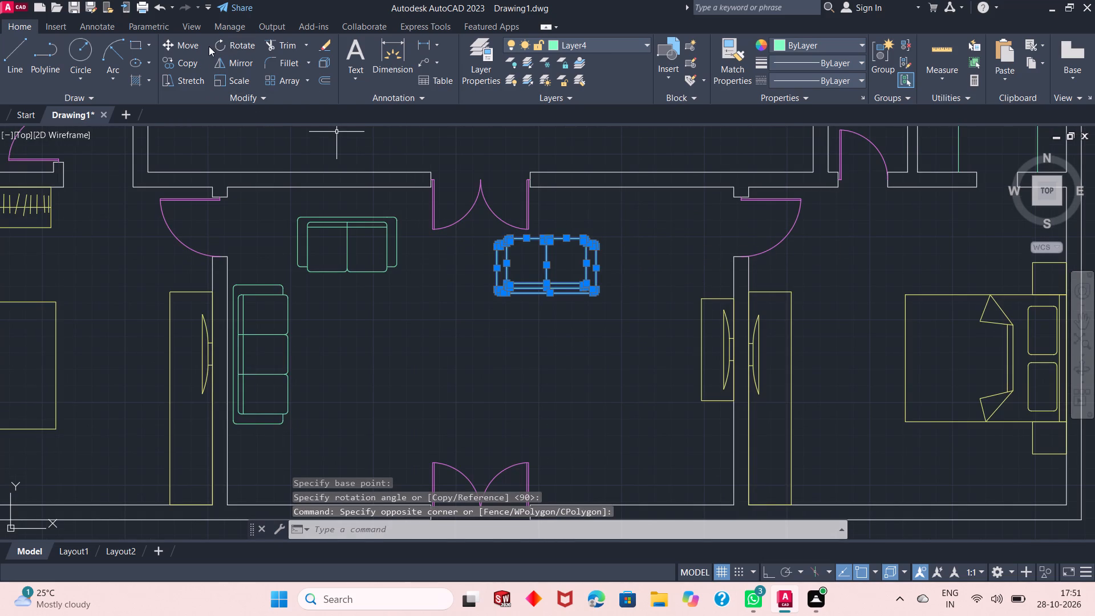
pyautogui.click(199, 46)
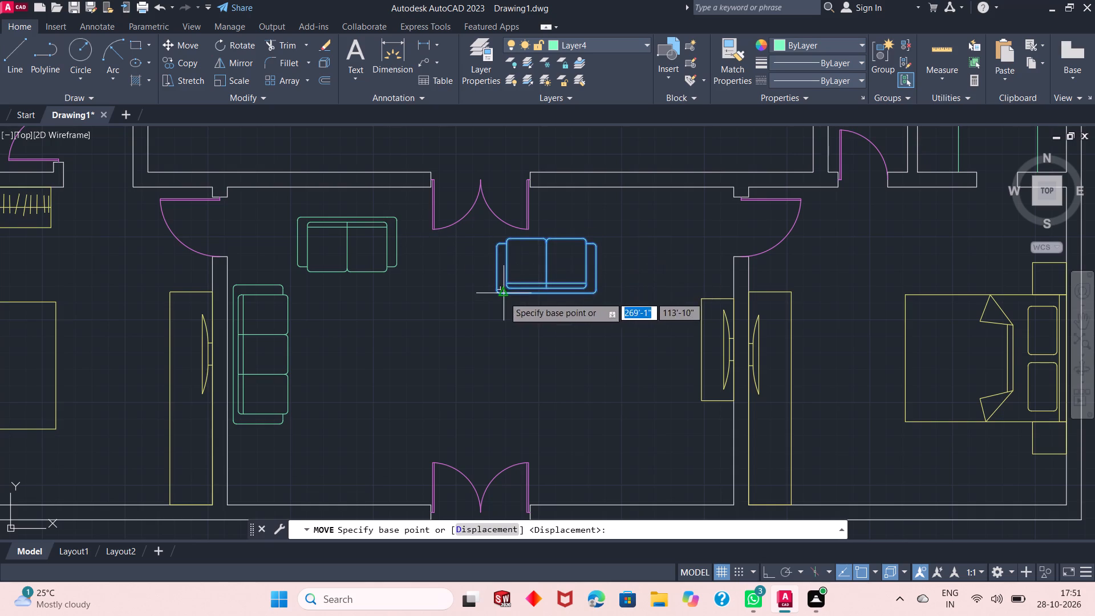
pyautogui.click(503, 297)
pyautogui.scroll(-1, 354, 363)
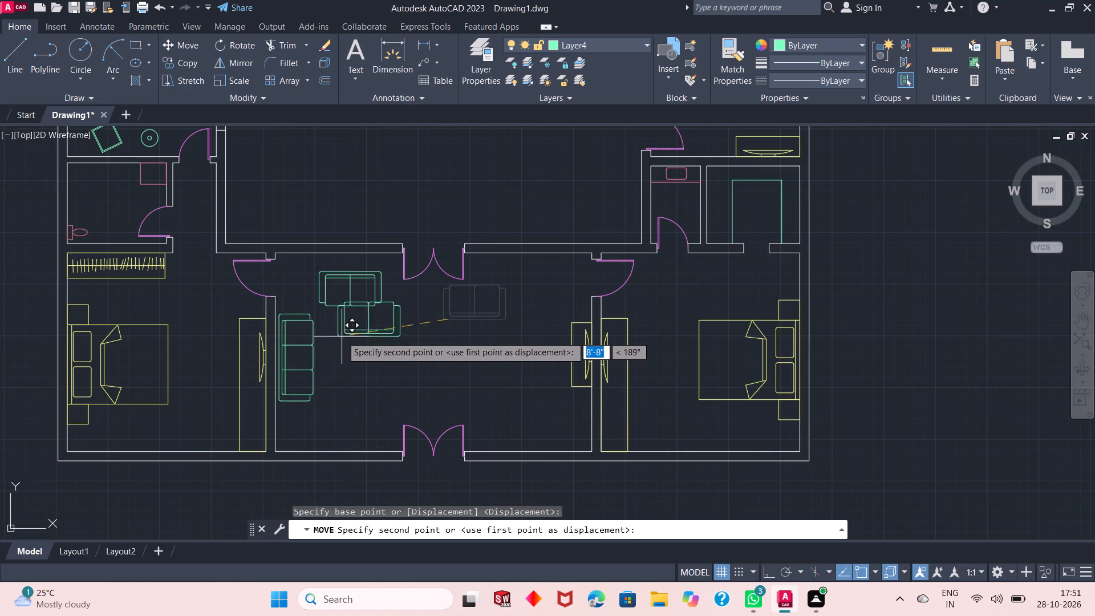
pyautogui.scroll(-1, 357, 425)
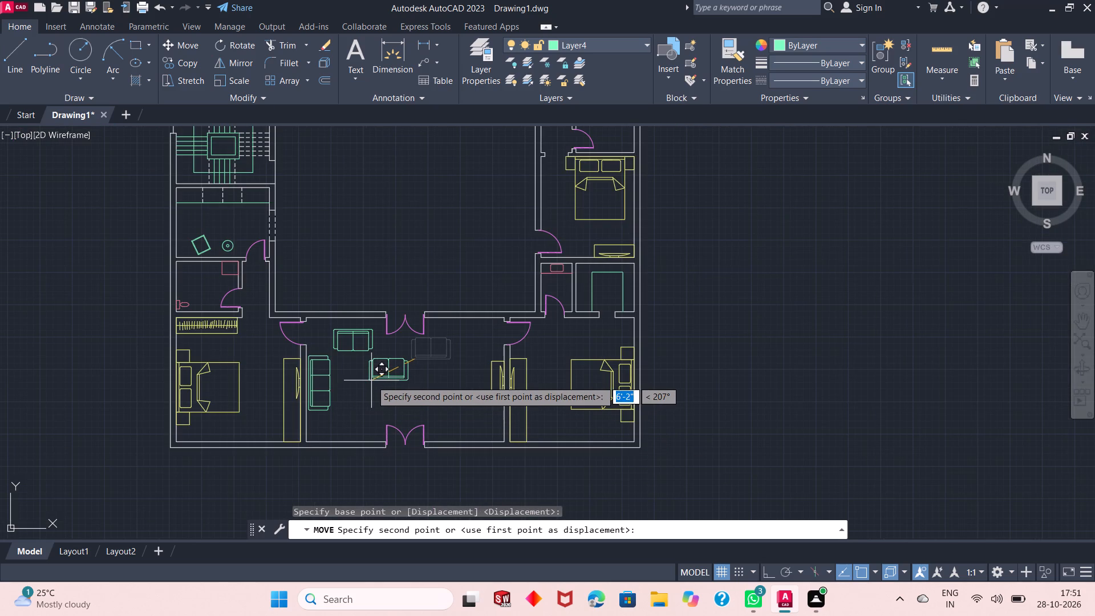
pyautogui.scroll(4, 371, 379)
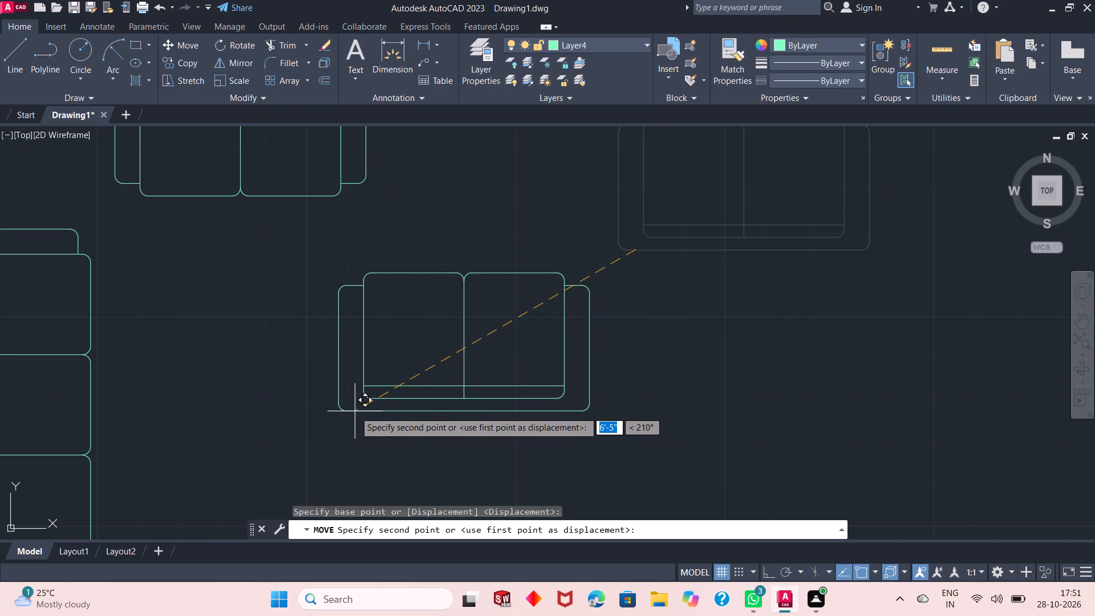
pyautogui.scroll(-1, 355, 411)
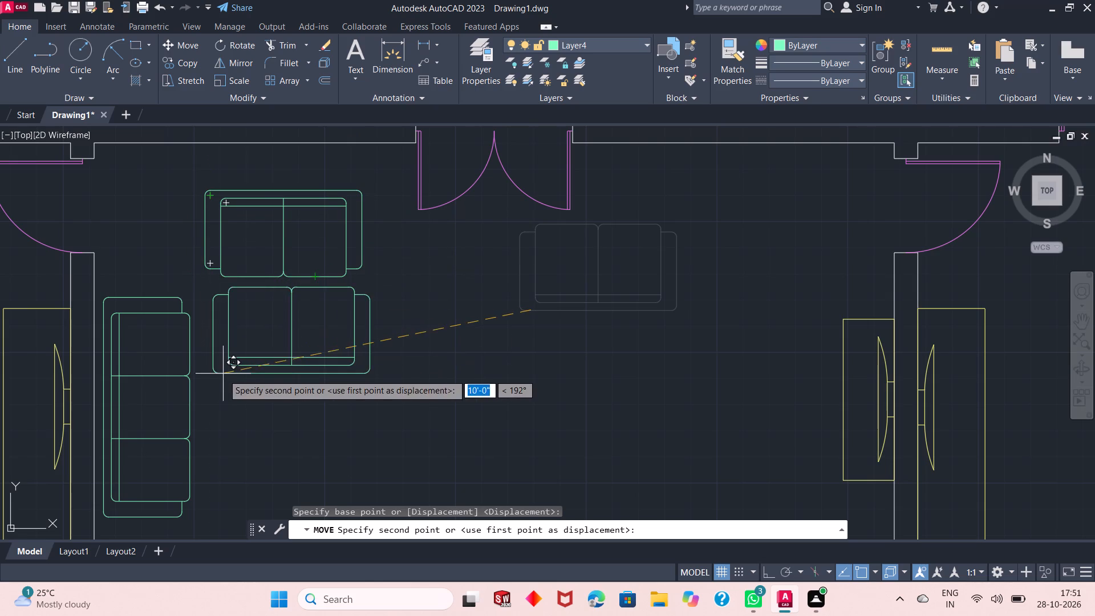
pyautogui.scroll(-2, 210, 380)
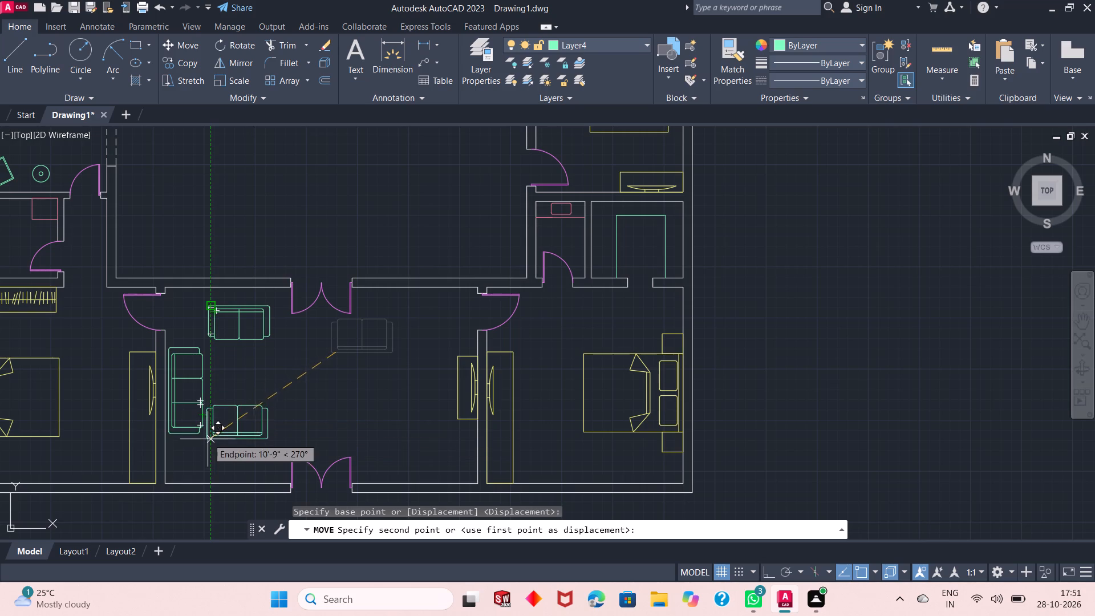
pyautogui.scroll(1, 209, 465)
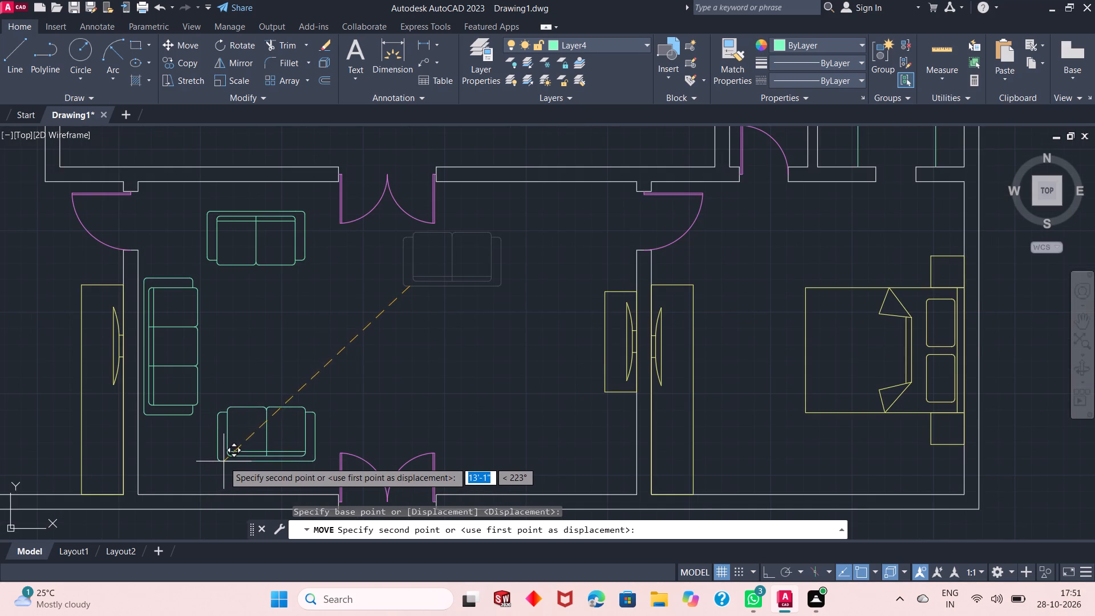
pyautogui.scroll(1, 208, 471)
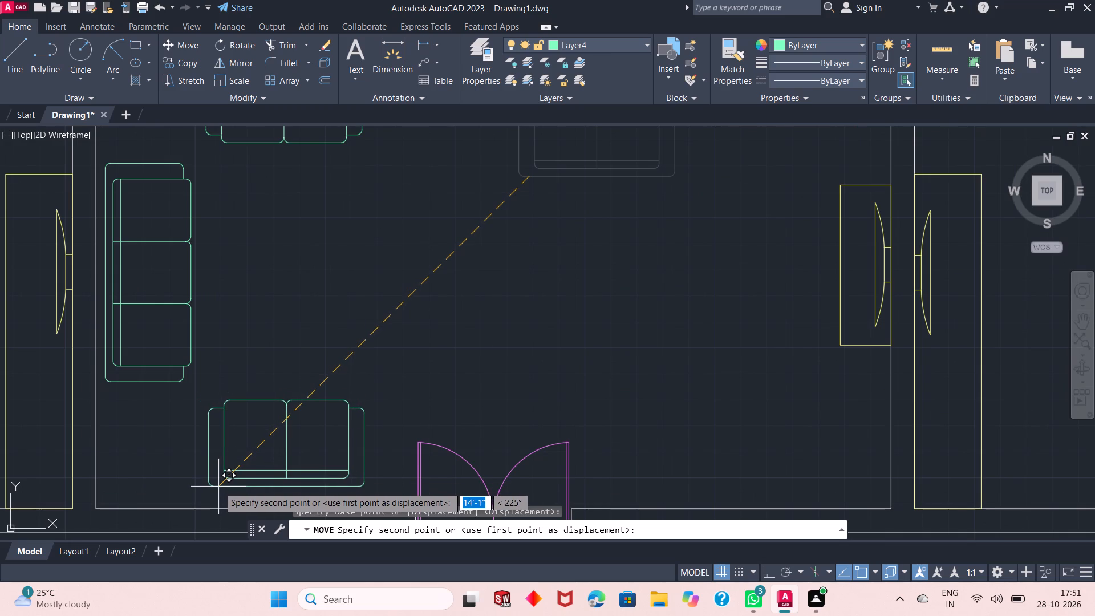
pyautogui.click(214, 486)
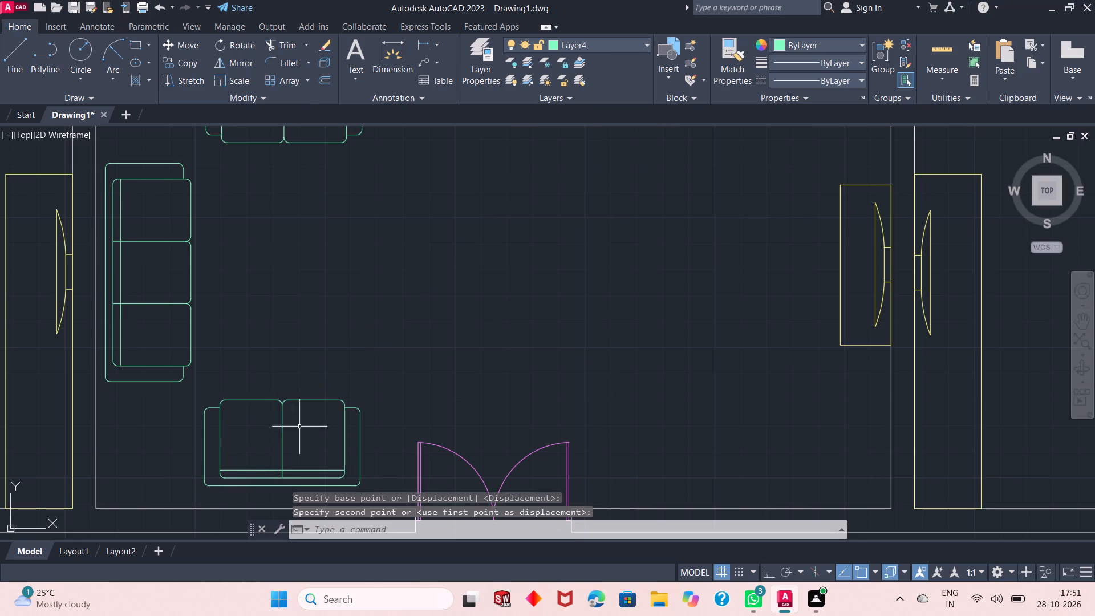
# Draw a rectangular coffee table about 4' long north to south, just east of the three-seat sofa.
pyautogui.scroll(-2, 375, 403)
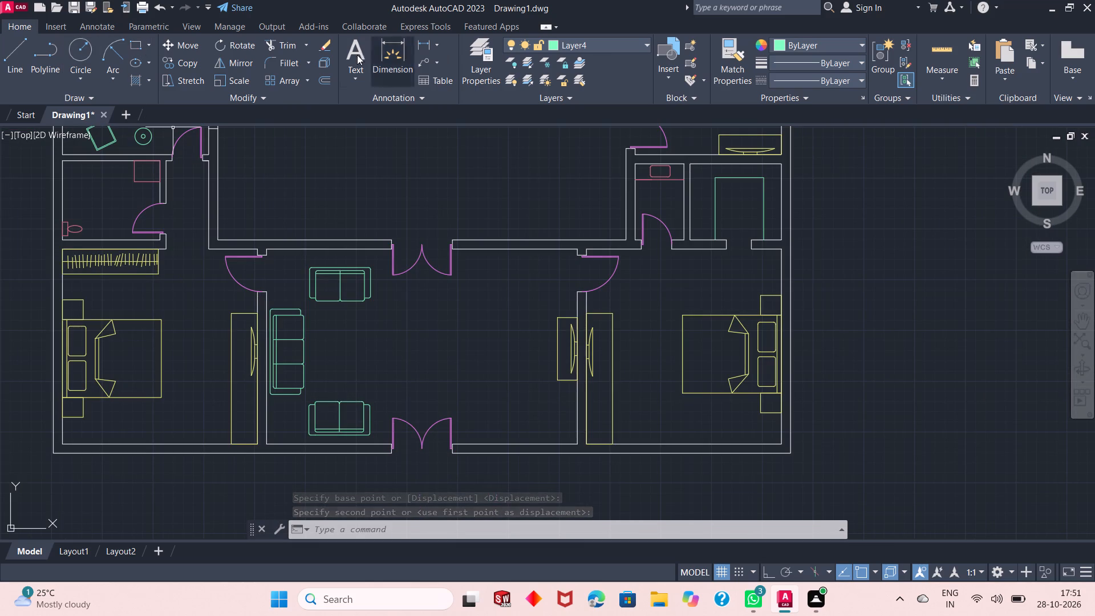
pyautogui.click(139, 46)
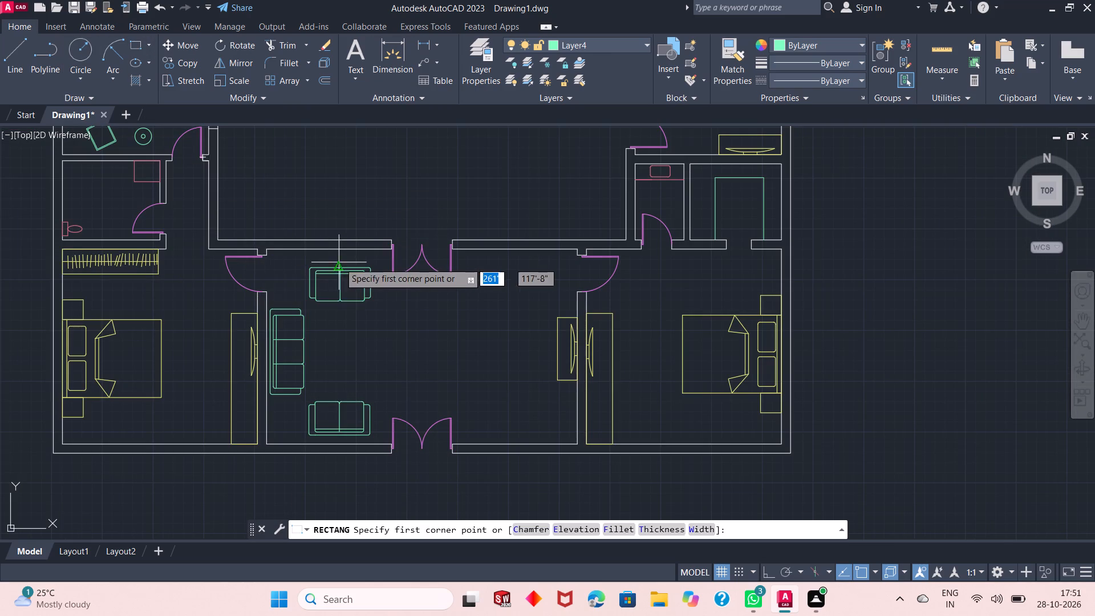
pyautogui.scroll(2, 325, 259)
pyautogui.scroll(-1, 323, 257)
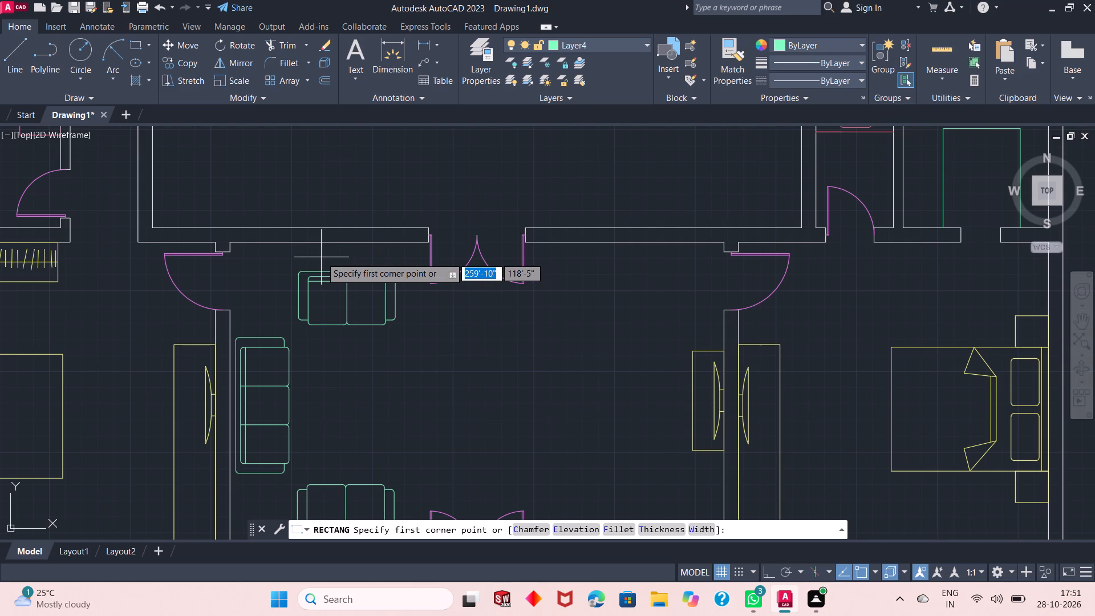
pyautogui.click(318, 369)
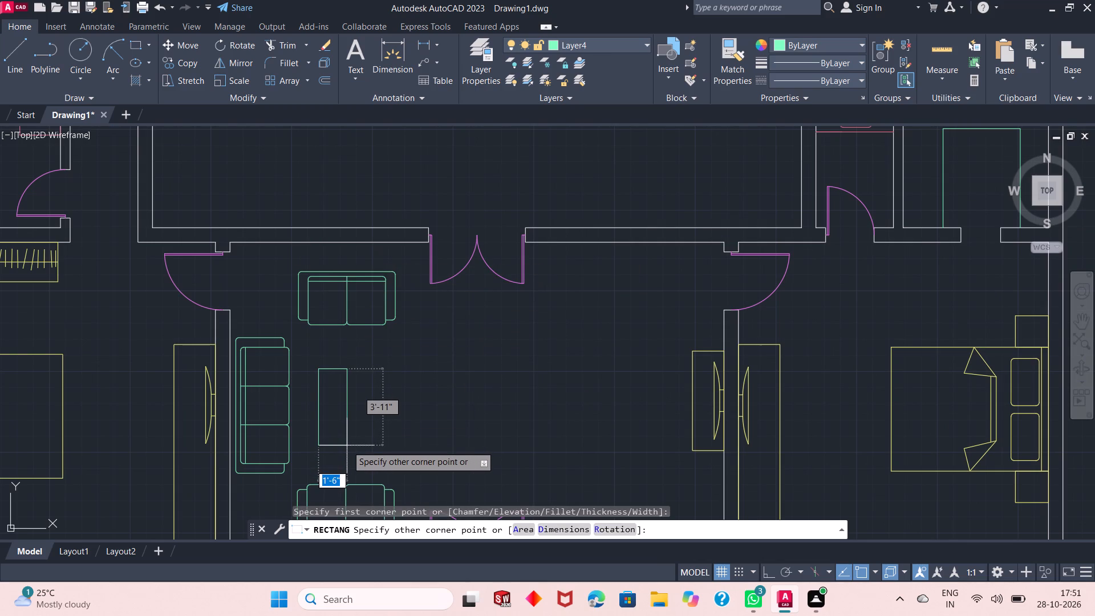
pyautogui.click(352, 443)
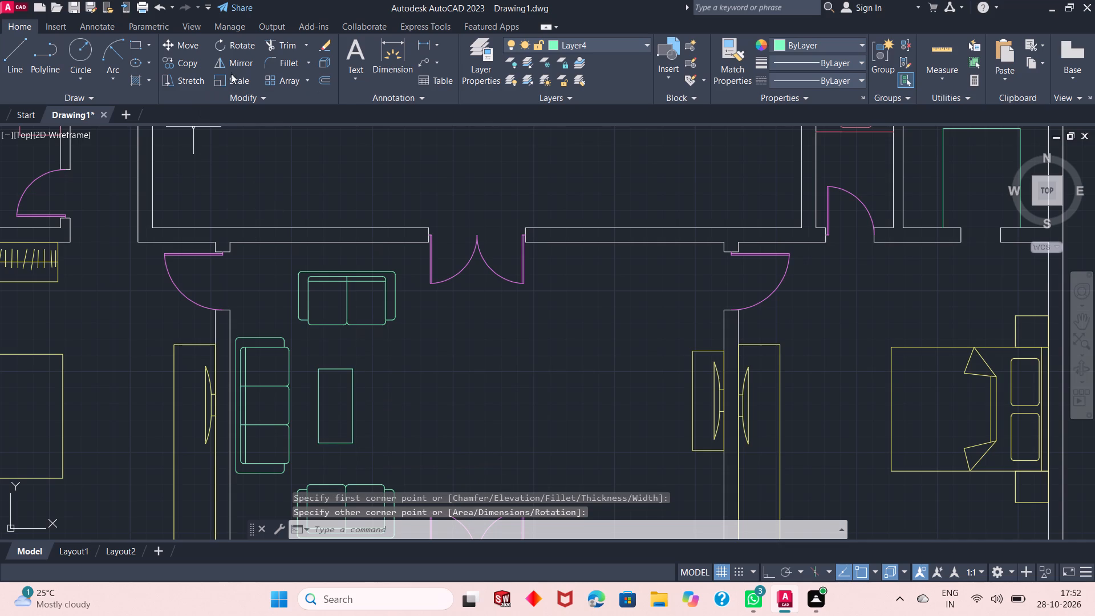
# Draw a small, nearly square side table between the three-seat sofa's north end and the west side of the northern two-seat sofa.
pyautogui.click(135, 39)
pyautogui.scroll(1, 233, 281)
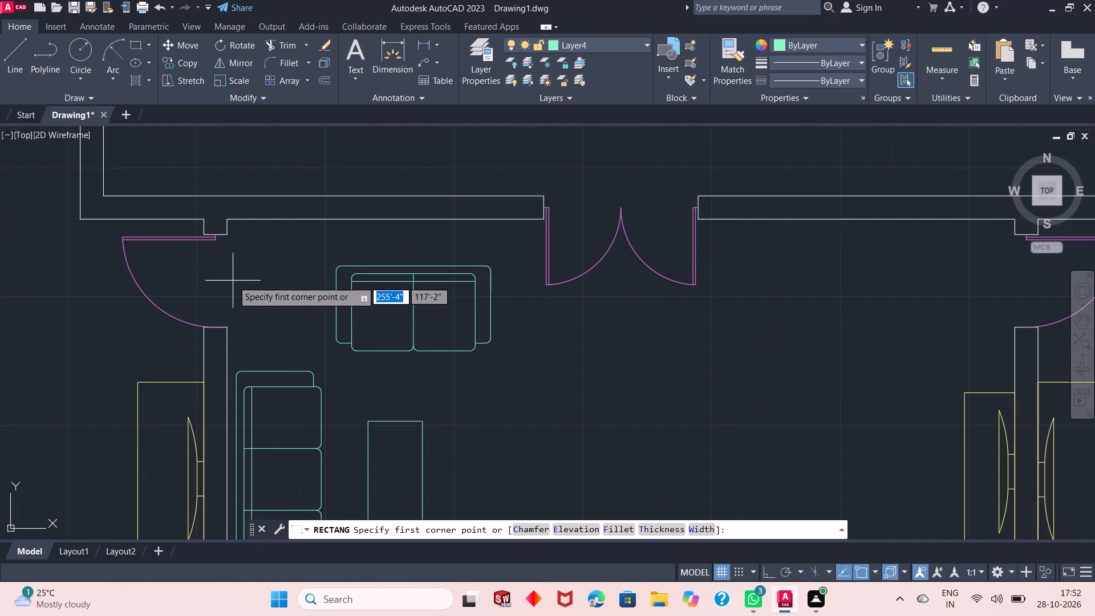
pyautogui.click(262, 295)
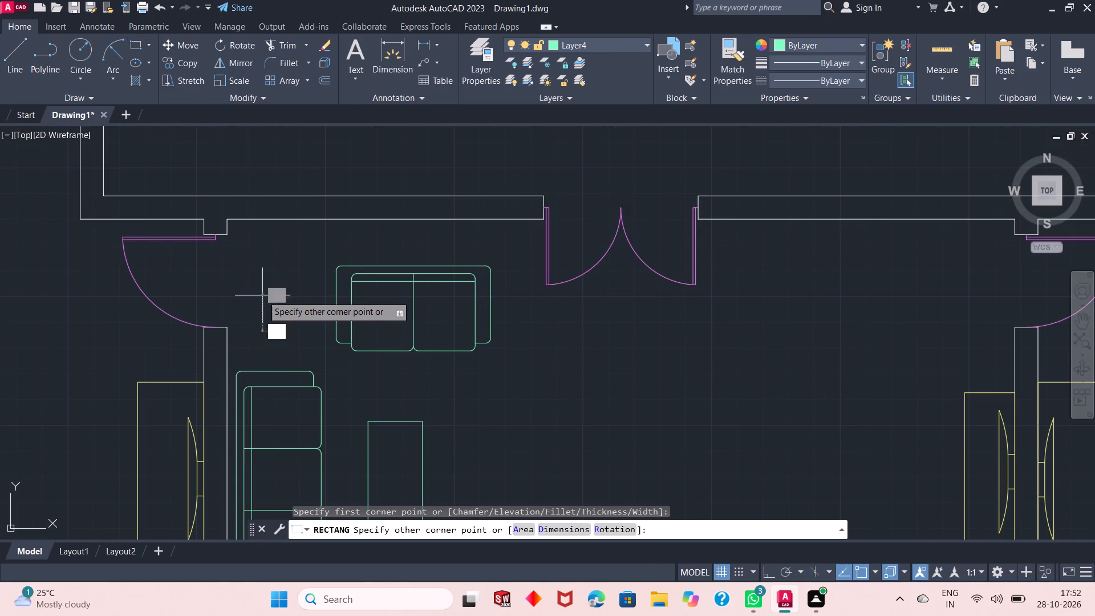
pyautogui.click(305, 335)
# Copy the small side table about 11' due south with Ortho on, placing it west of the southern two-seat sofa.
pyautogui.click(323, 282)
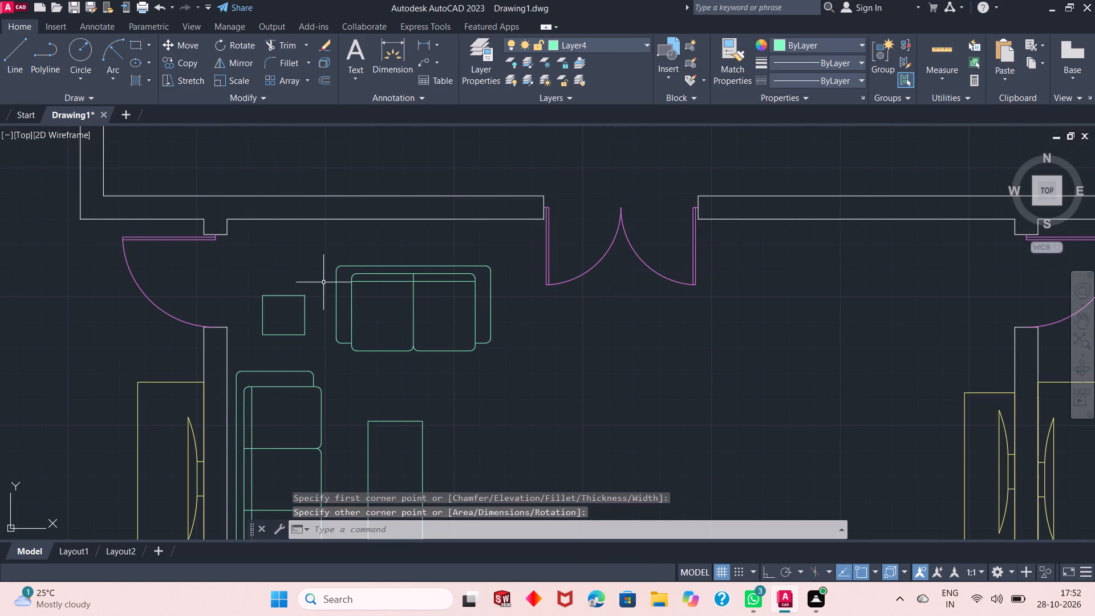
pyautogui.click(262, 317)
pyautogui.click(765, 568)
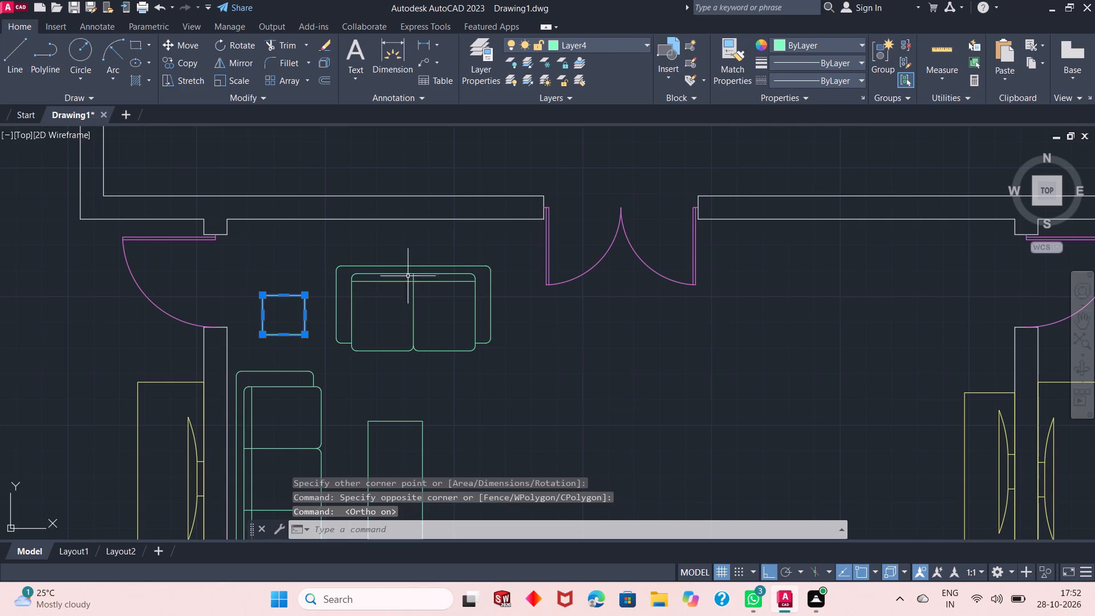
pyautogui.click(171, 58)
pyautogui.scroll(-1, 222, 129)
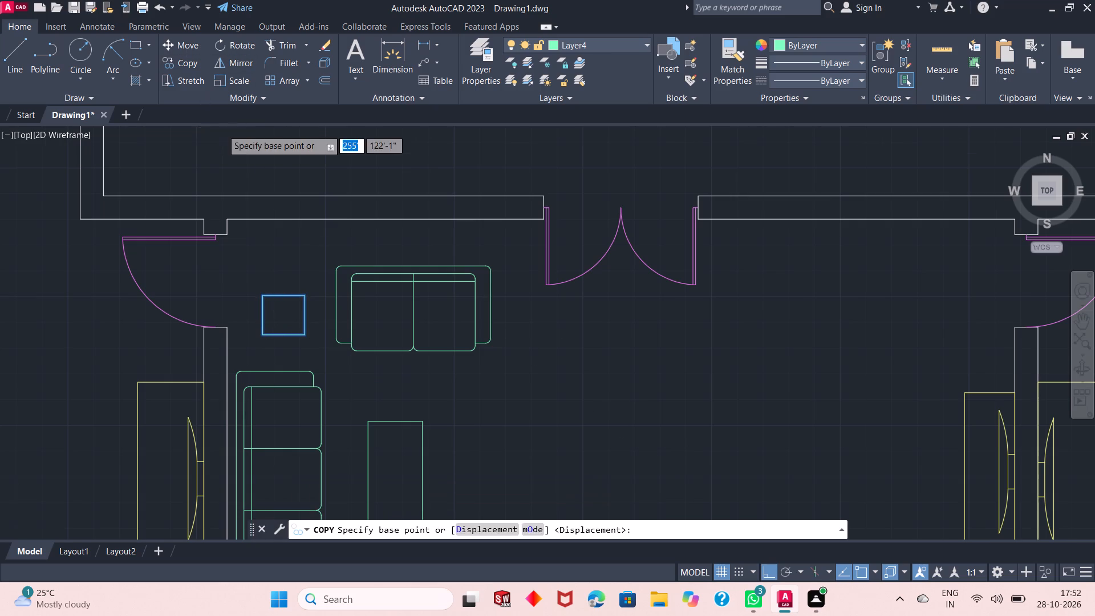
pyautogui.scroll(-1, 222, 129)
pyautogui.click(234, 206)
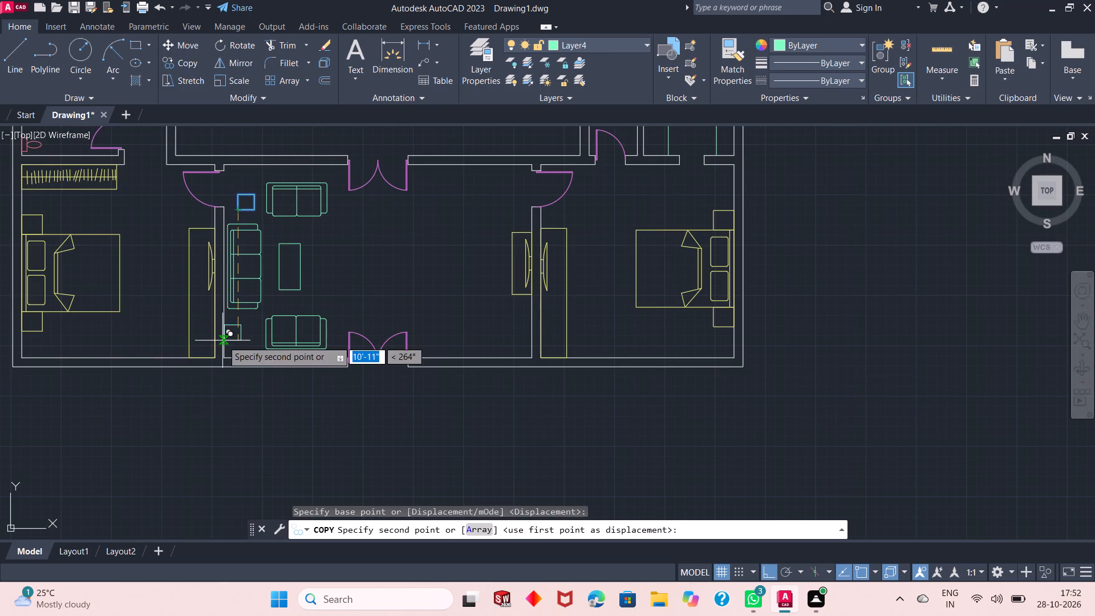
pyautogui.scroll(2, 222, 341)
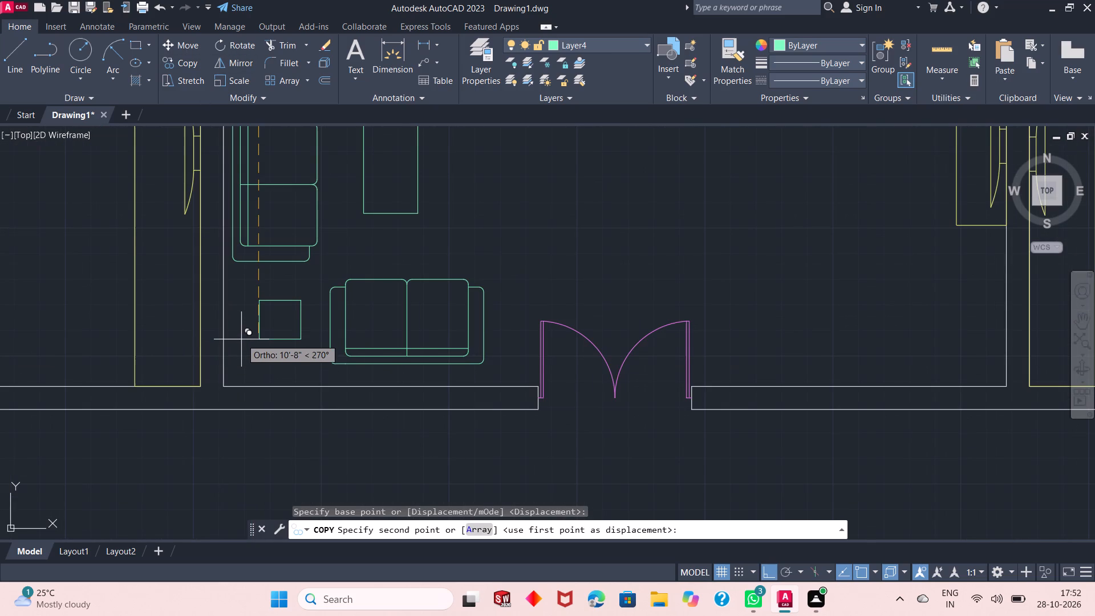
pyautogui.click(240, 345)
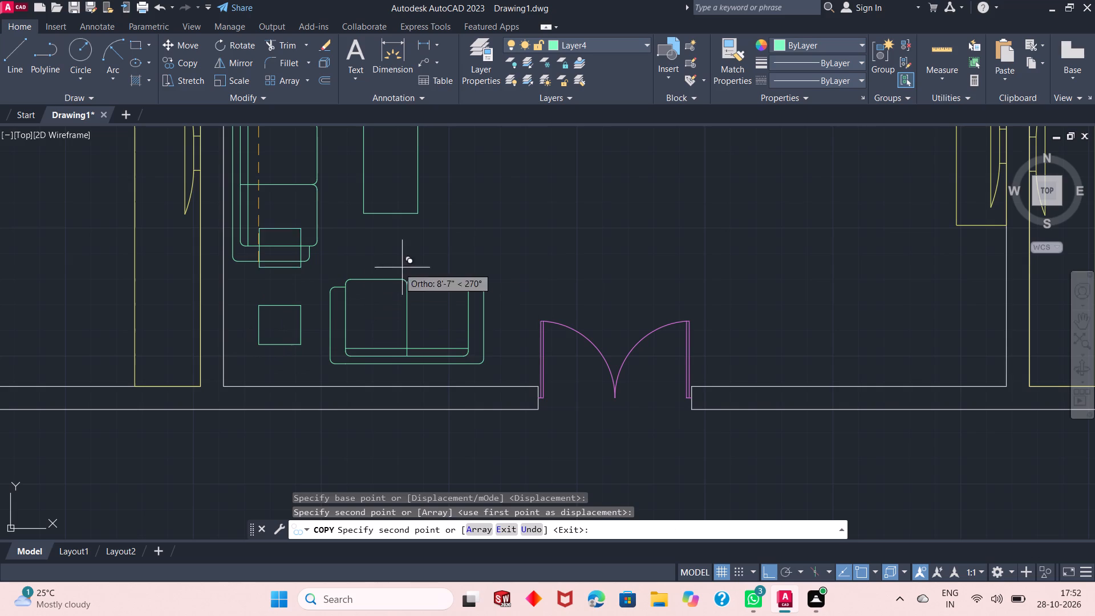
pyautogui.rightClick(449, 250)
pyautogui.click(486, 259)
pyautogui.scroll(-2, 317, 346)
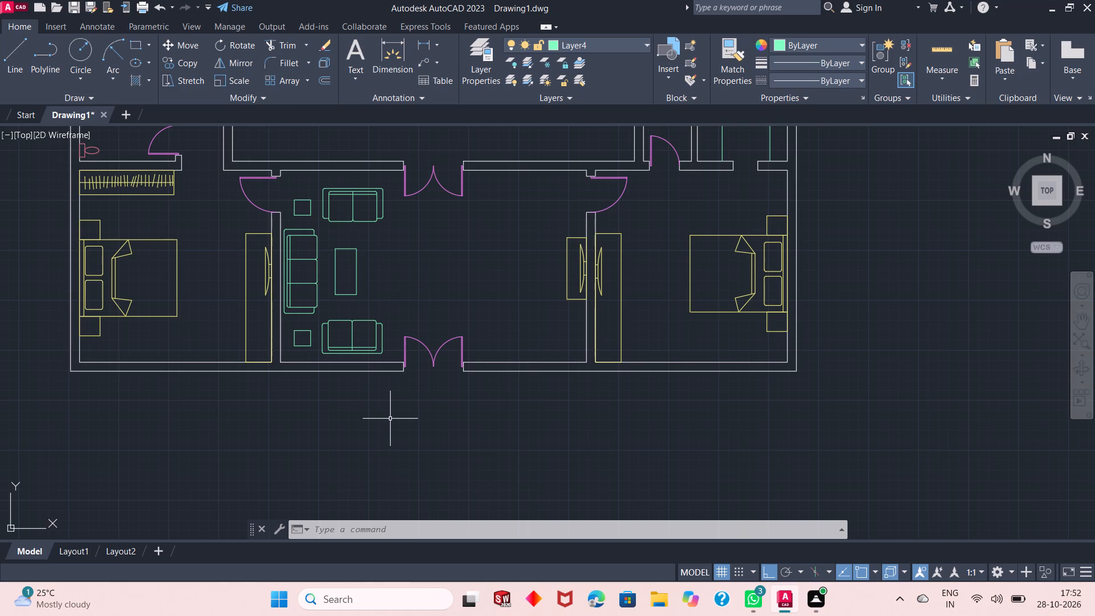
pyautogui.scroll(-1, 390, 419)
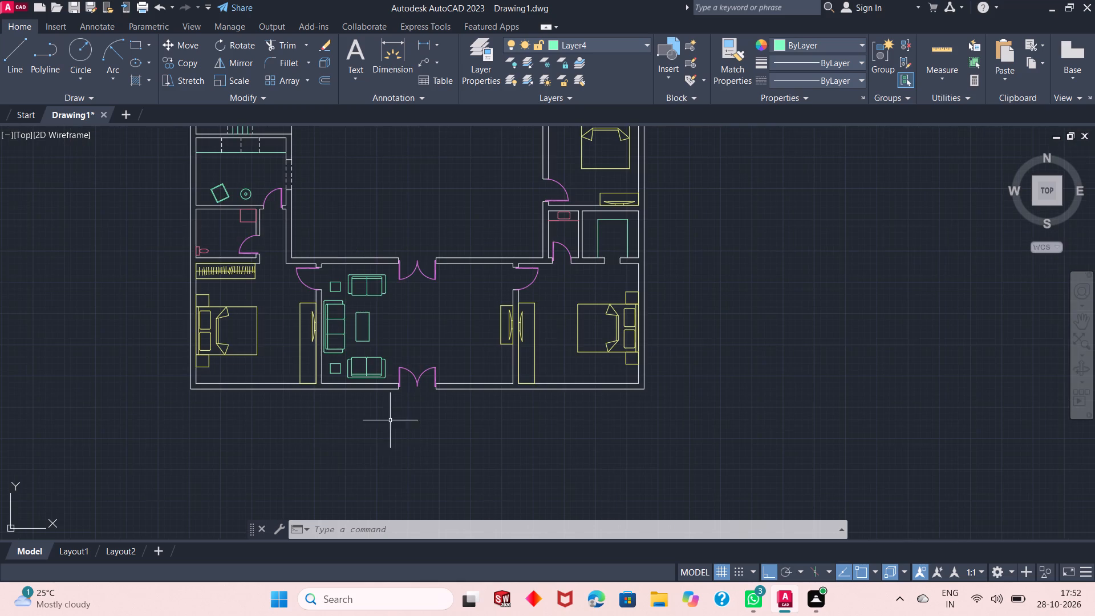
# Look over the whole floor plan, examining the furnished rooms and the empty central courtyard space.
pyautogui.scroll(-2, 391, 476)
pyautogui.scroll(1, 375, 322)
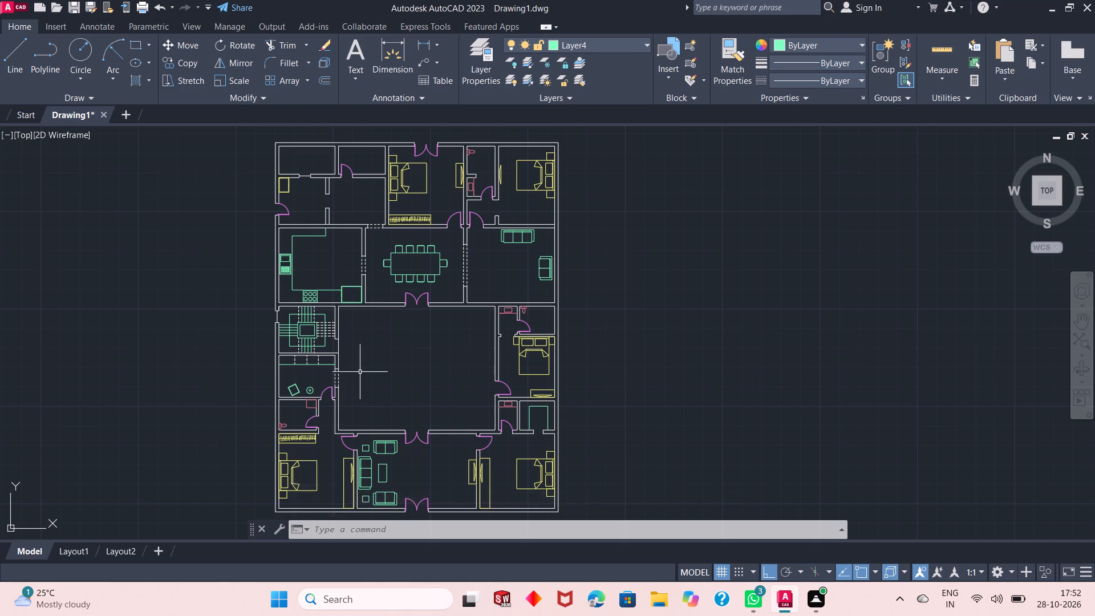
pyautogui.scroll(2, 372, 371)
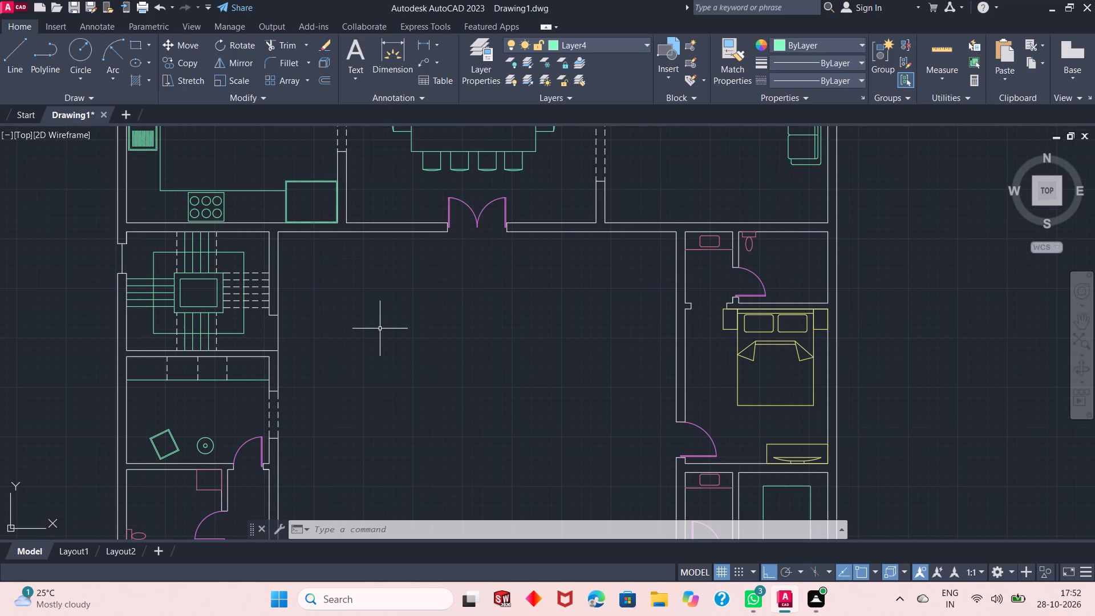
pyautogui.scroll(-2, 377, 289)
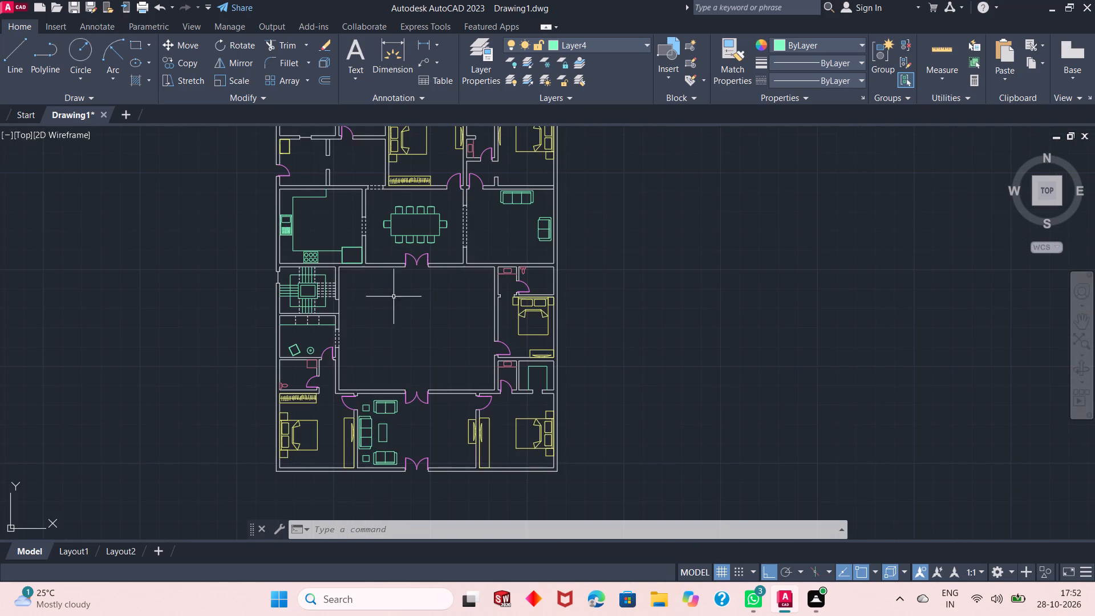
pyautogui.scroll(1, 425, 337)
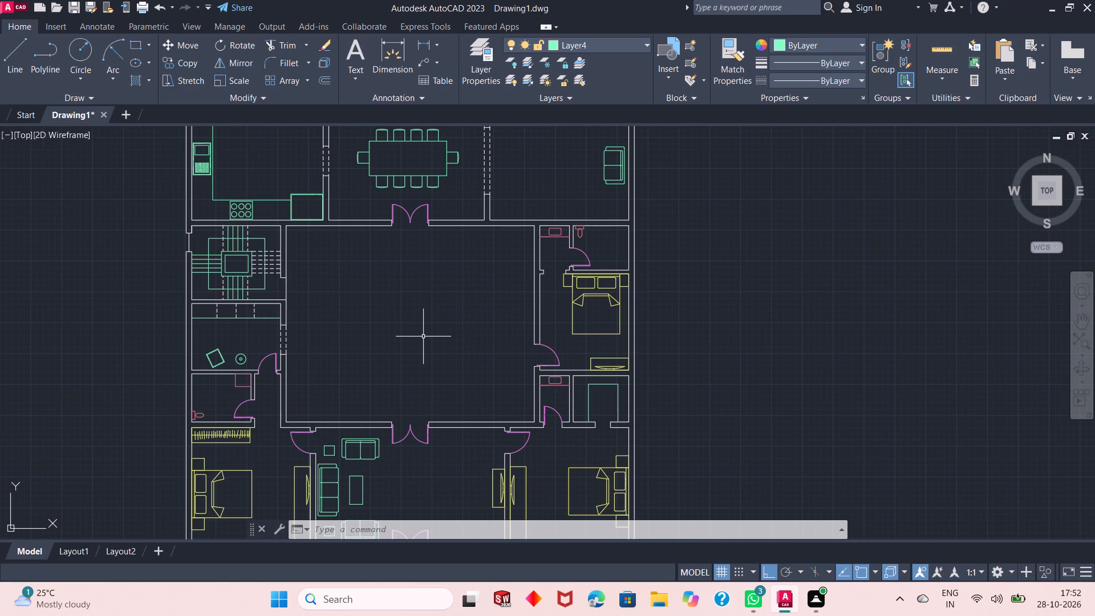
pyautogui.scroll(-1, 413, 342)
pyautogui.scroll(1, 418, 444)
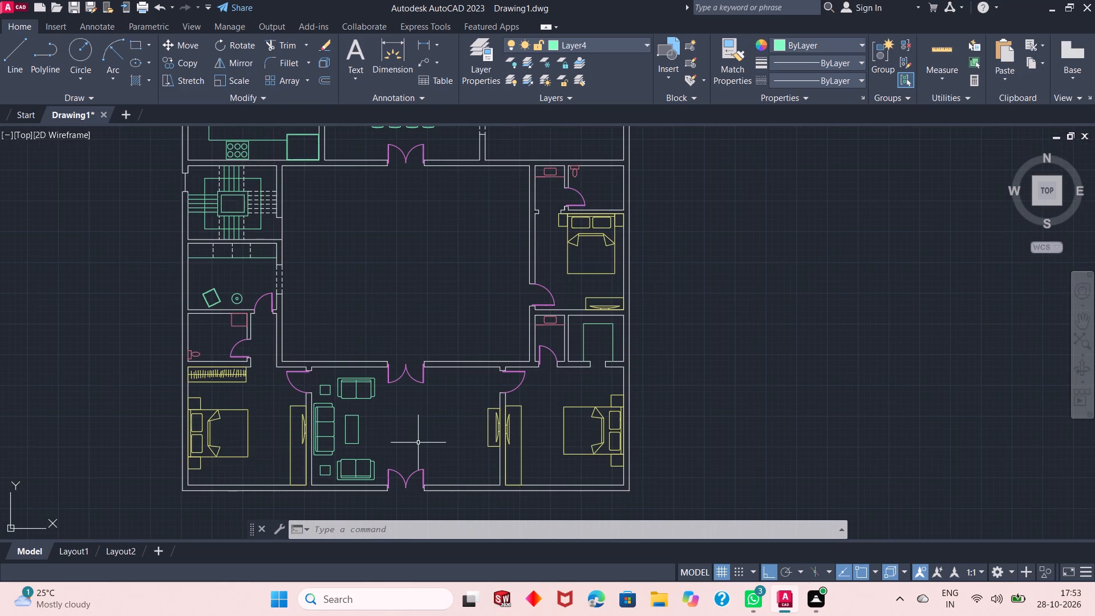
pyautogui.scroll(-1, 418, 443)
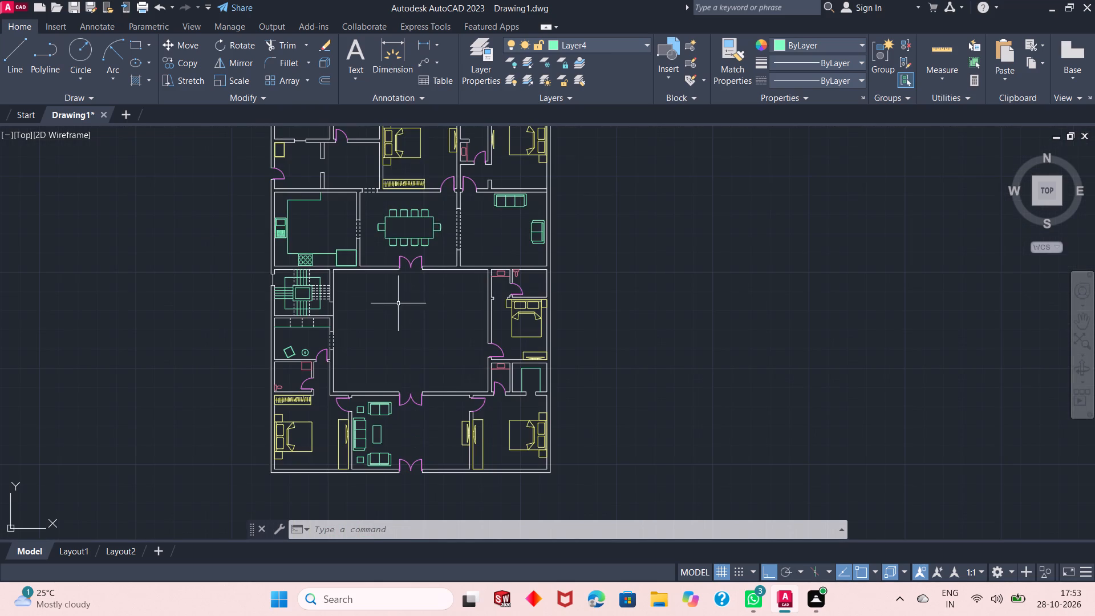
pyautogui.scroll(1, 408, 261)
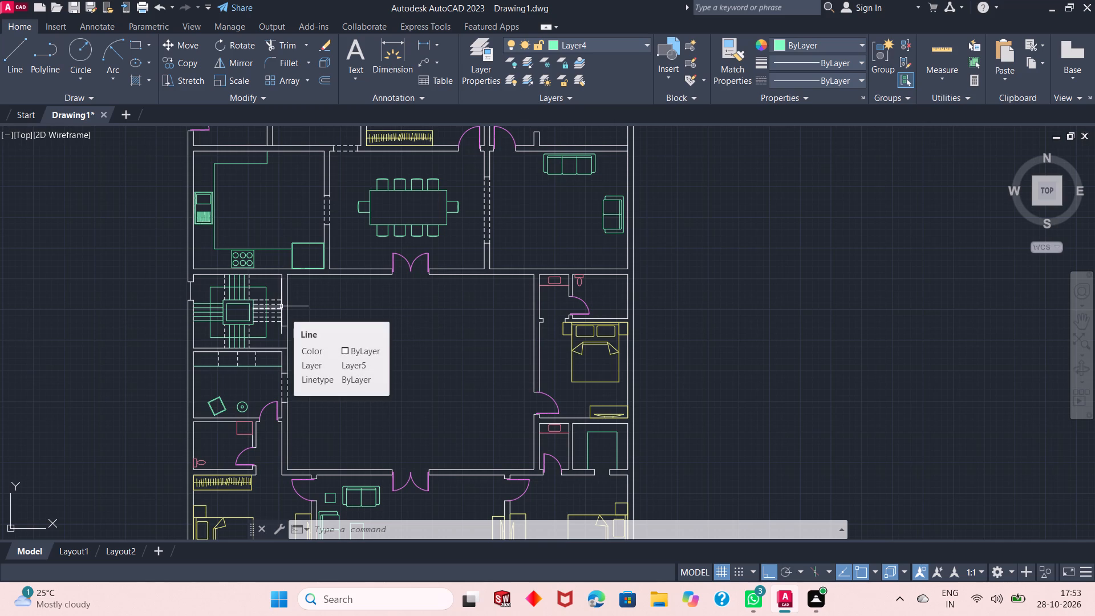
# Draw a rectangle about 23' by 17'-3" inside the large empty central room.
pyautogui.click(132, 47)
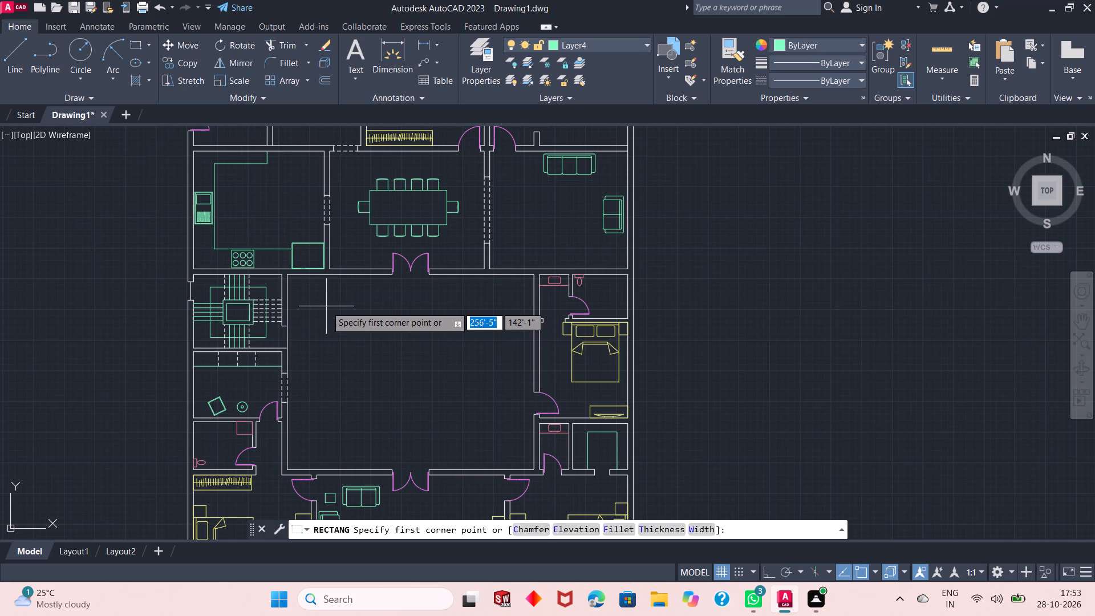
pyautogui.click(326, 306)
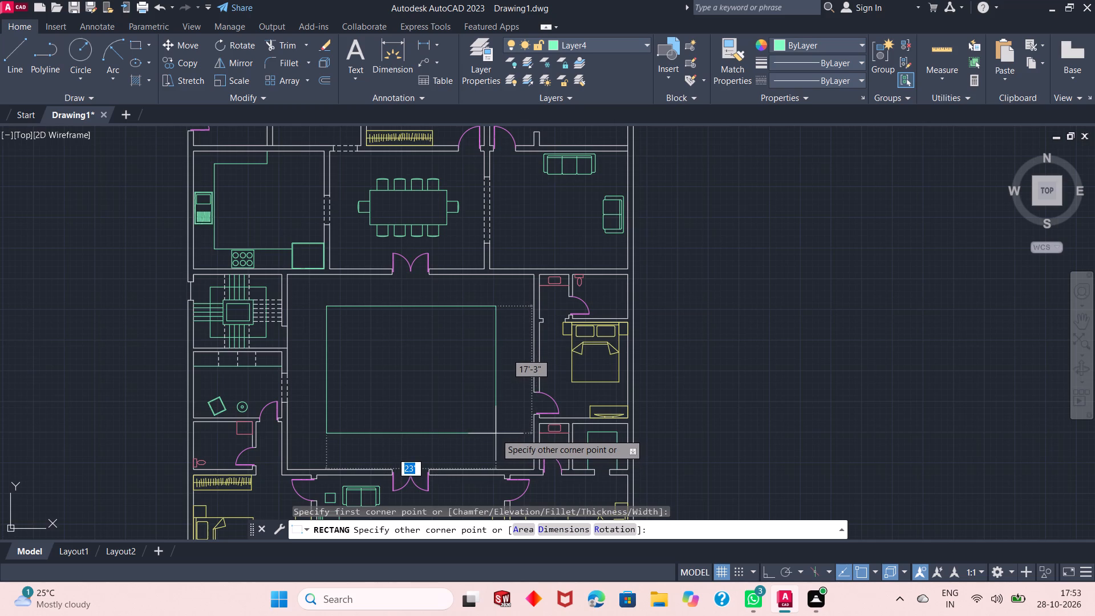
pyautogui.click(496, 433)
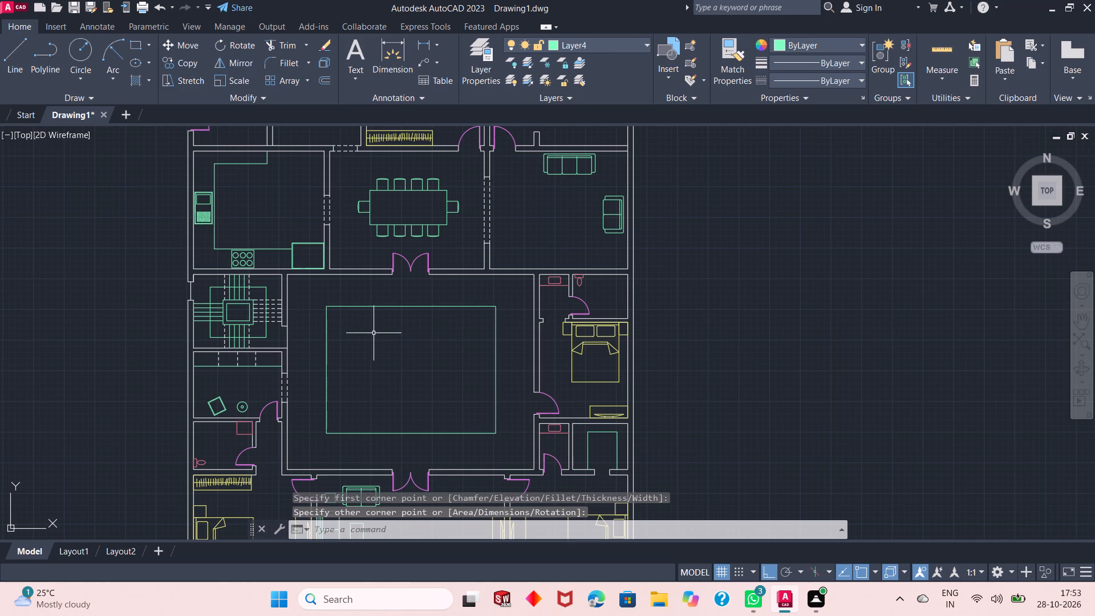
# On Layer5 with Ortho off, draw a dashed diagonal line from the central room's southwest inner corner to its northeast inner corner.
pyautogui.click(613, 44)
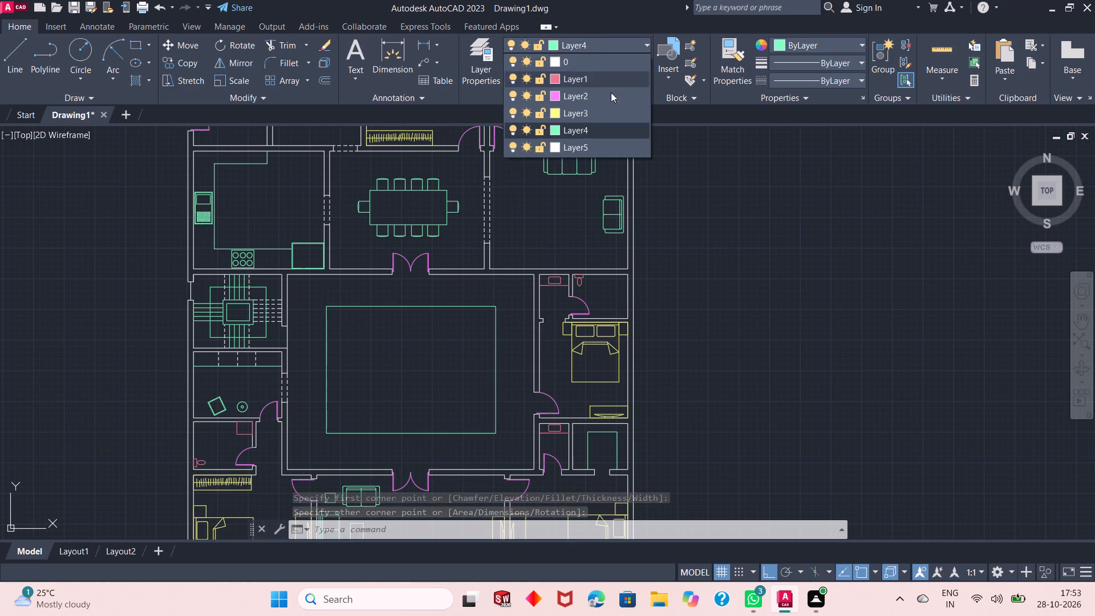
pyautogui.click(603, 143)
pyautogui.click(17, 51)
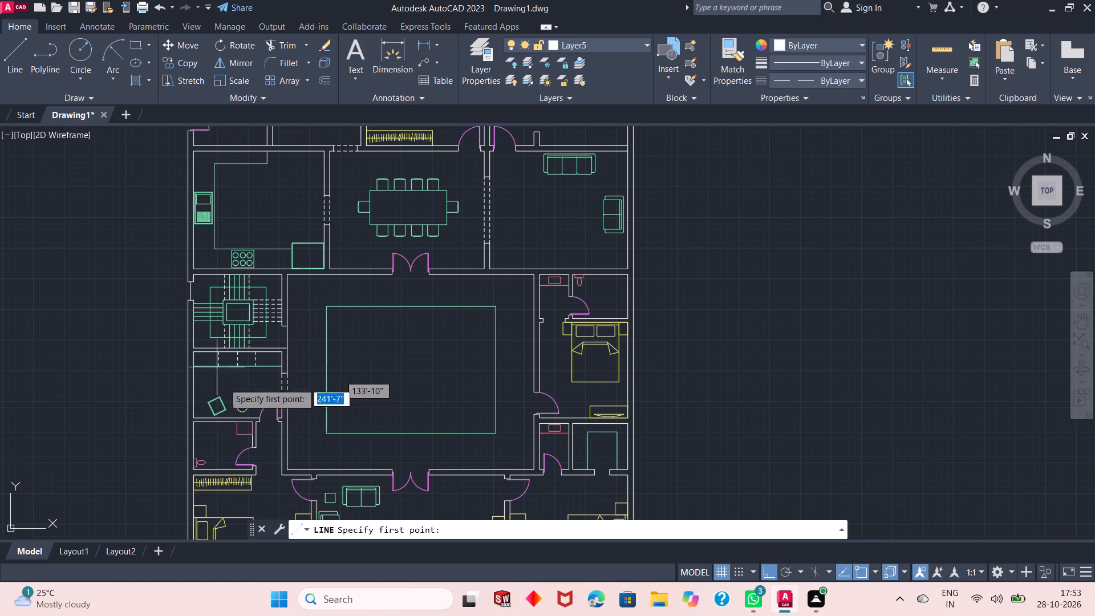
pyautogui.click(287, 467)
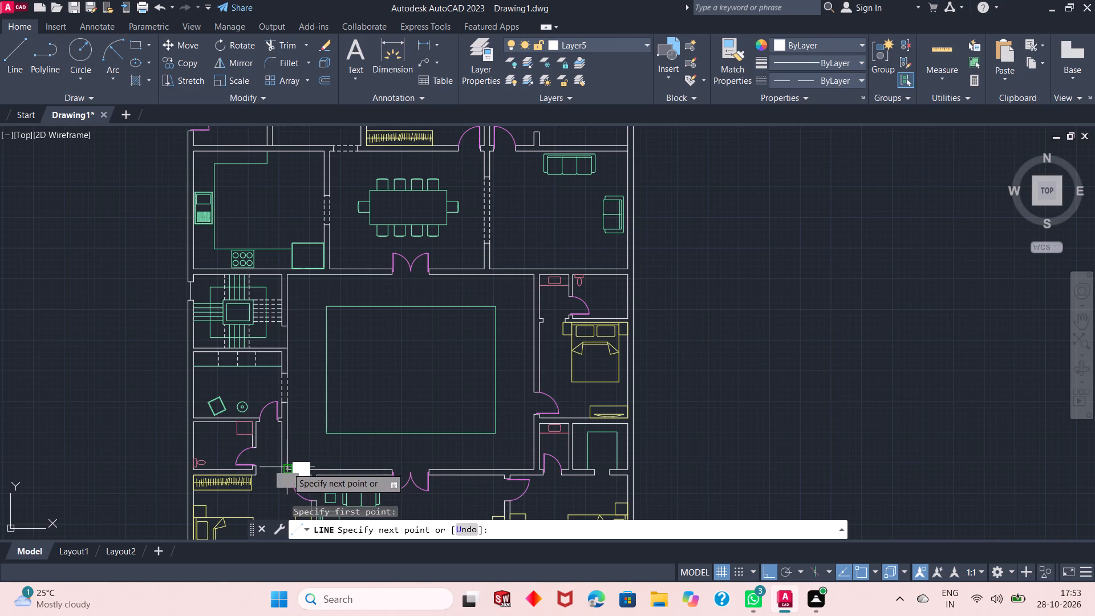
pyautogui.click(772, 569)
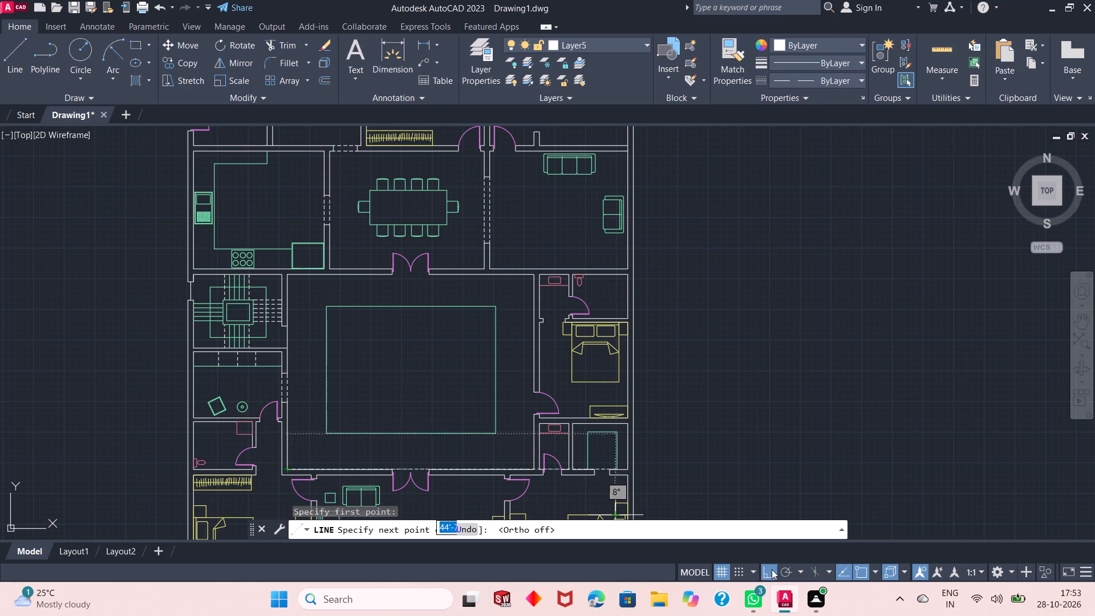
pyautogui.click(534, 278)
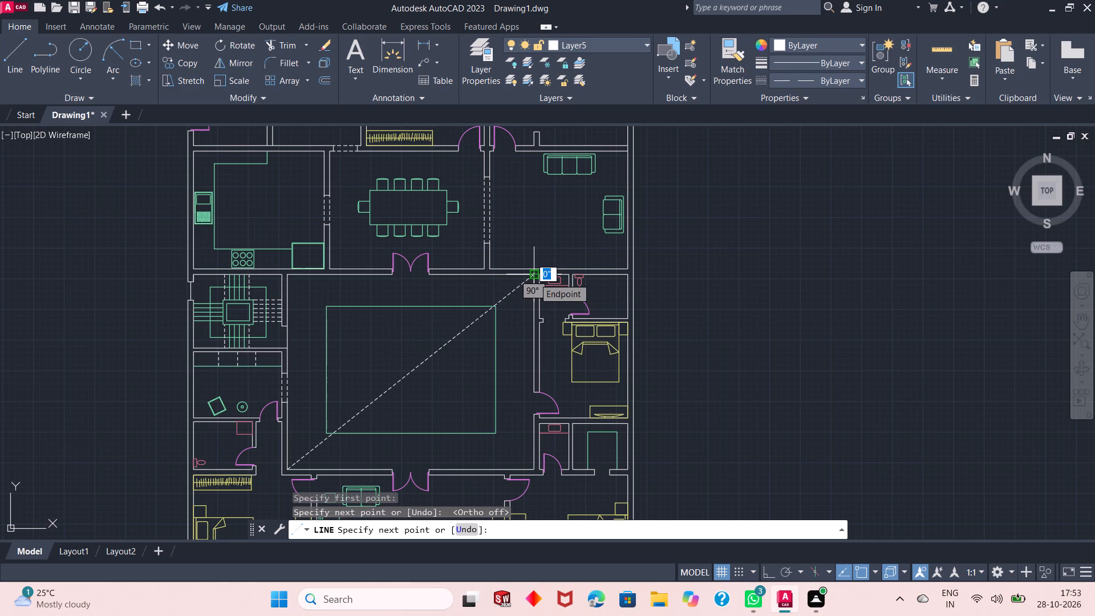
pyautogui.rightClick(574, 251)
pyautogui.click(590, 260)
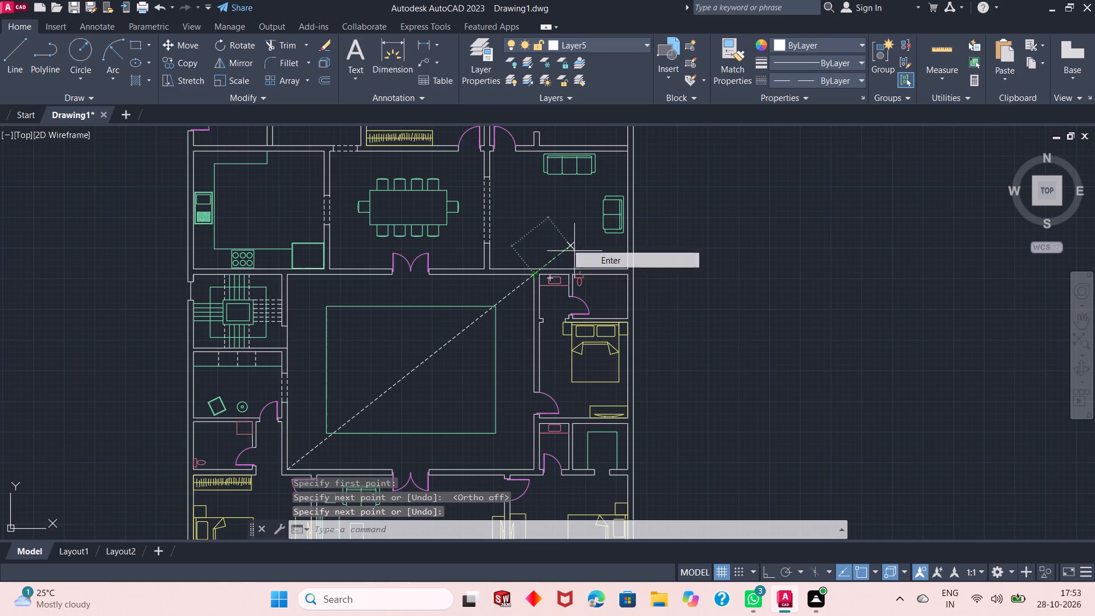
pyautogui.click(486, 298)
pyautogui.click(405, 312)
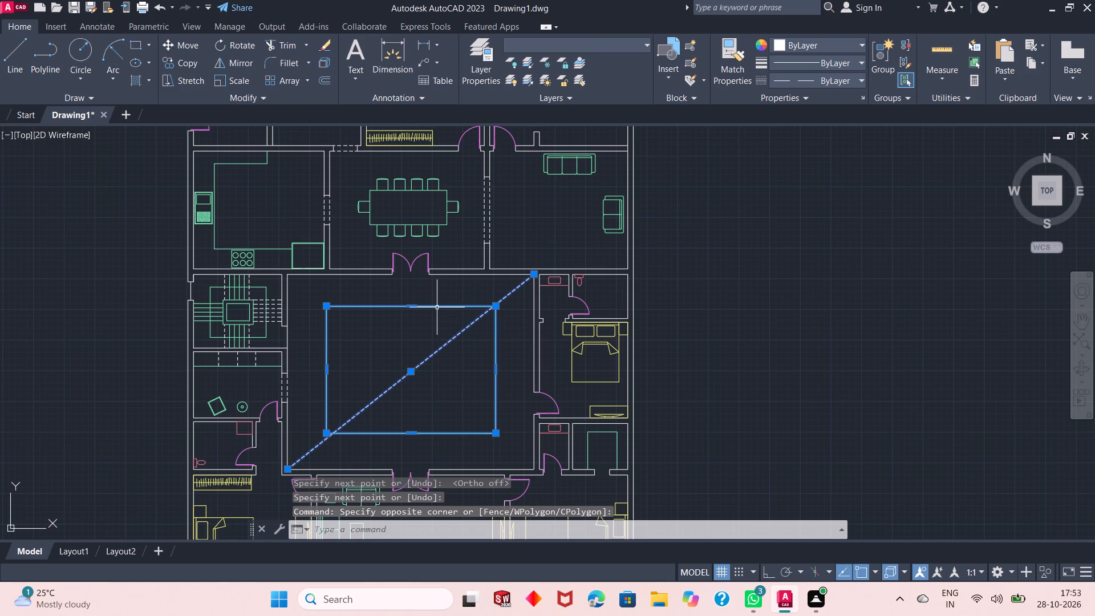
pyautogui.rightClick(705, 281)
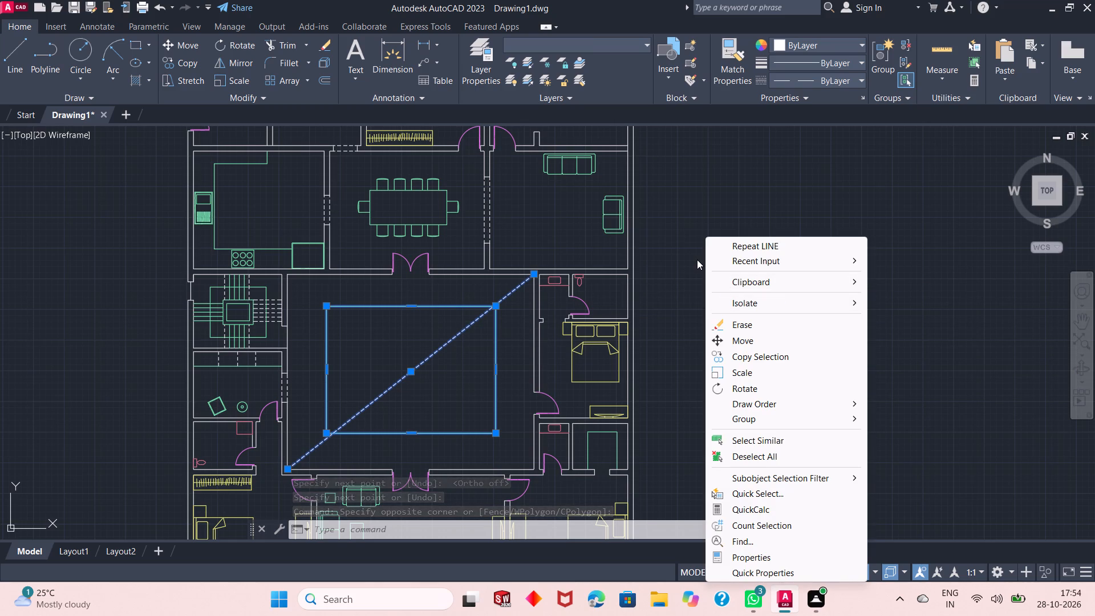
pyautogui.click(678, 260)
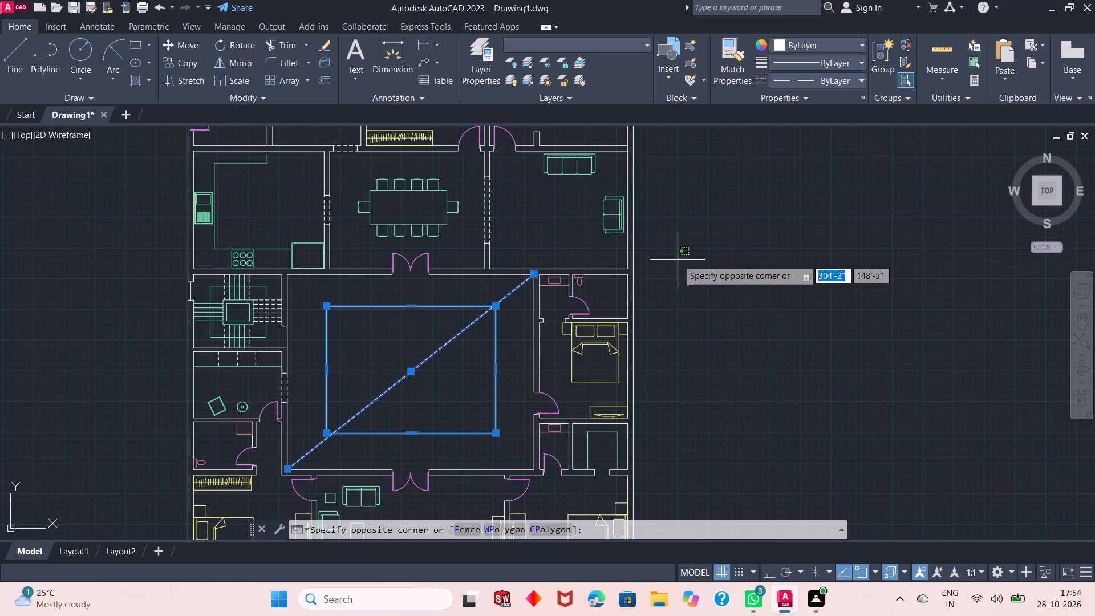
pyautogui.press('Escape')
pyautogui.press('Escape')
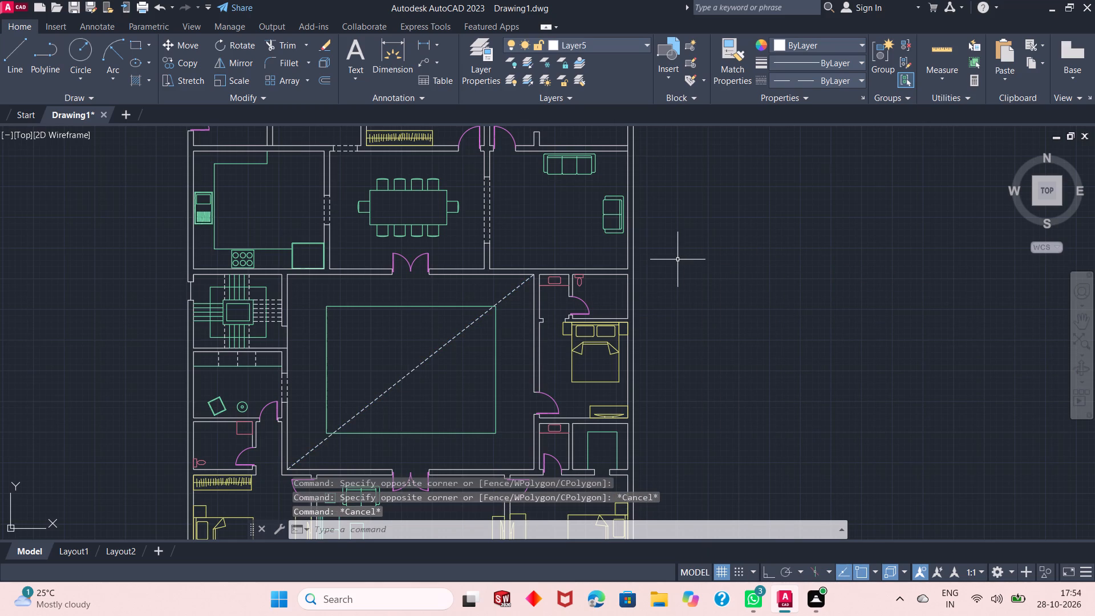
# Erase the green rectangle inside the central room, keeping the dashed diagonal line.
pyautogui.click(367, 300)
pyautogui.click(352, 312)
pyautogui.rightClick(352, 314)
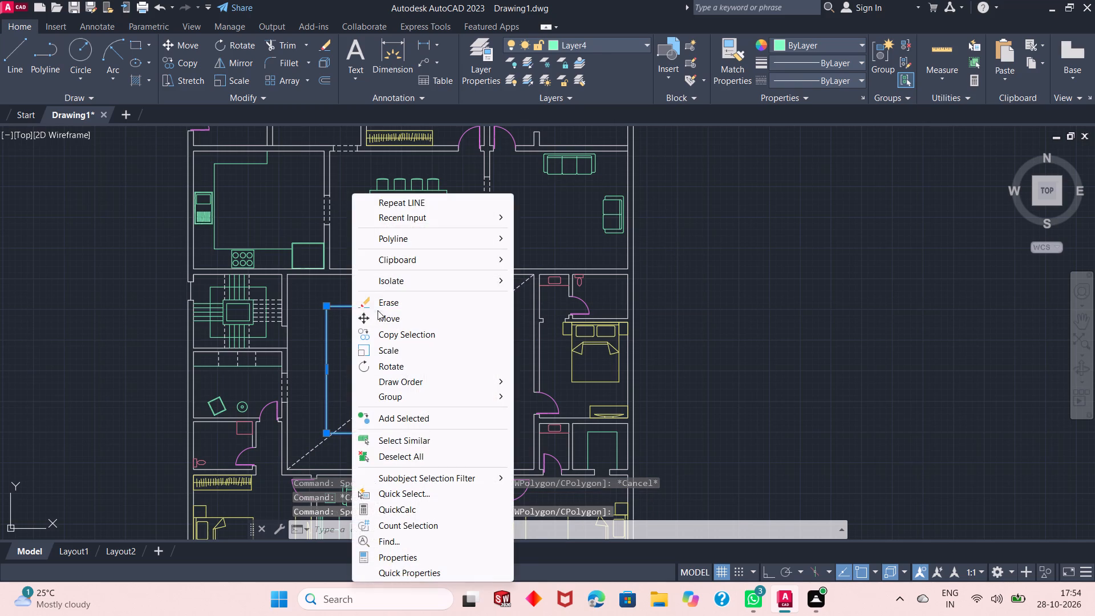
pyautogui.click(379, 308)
# Draw a second dashed diagonal line from the central room's northwest inner corner to its southeast inner corner, crossing the first.
pyautogui.click(19, 46)
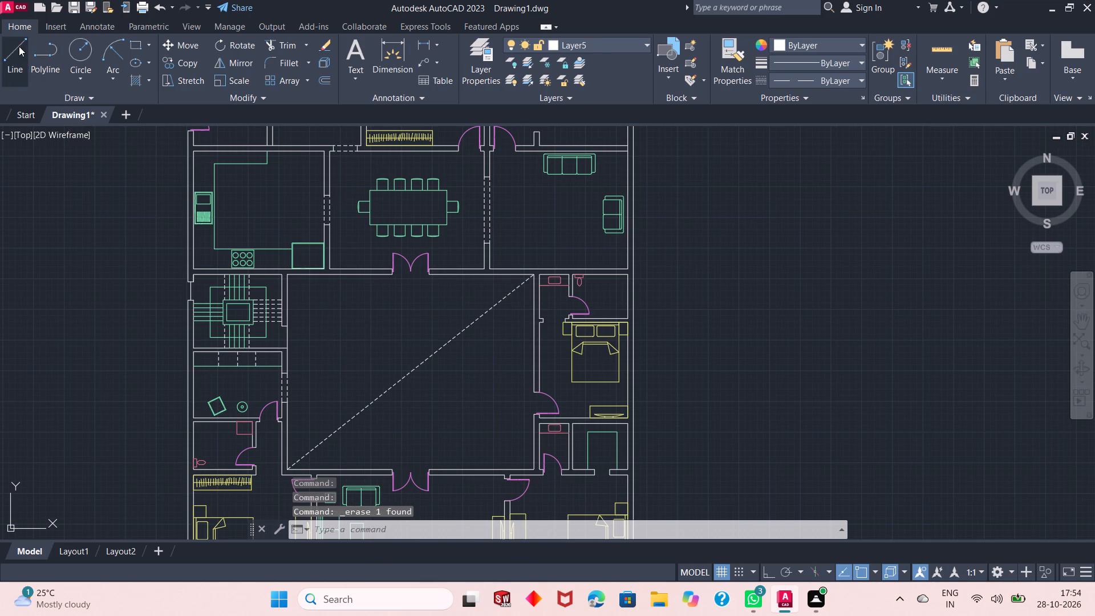
pyautogui.click(287, 277)
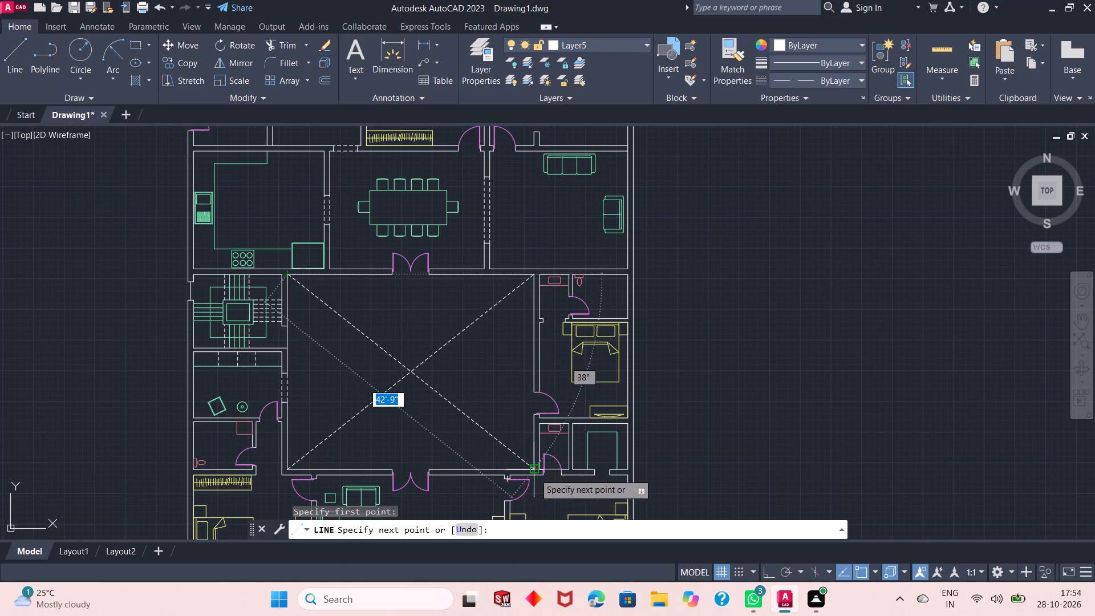
pyautogui.click(534, 473)
pyautogui.rightClick(709, 410)
pyautogui.click(738, 413)
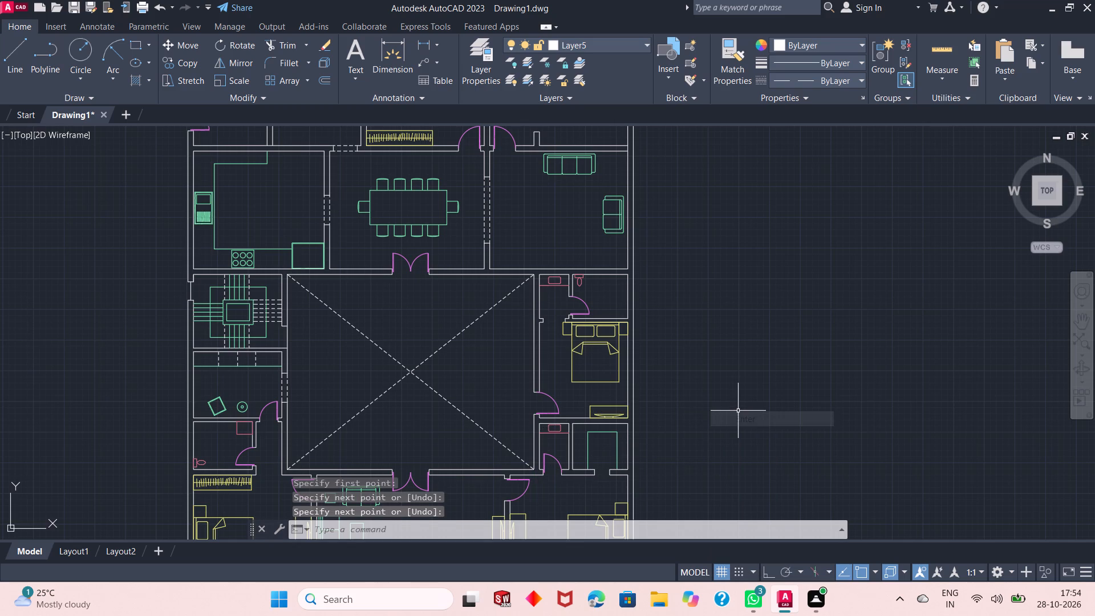
# On Layer4 with Ortho on, draw a closed four-line rectangle about 24' by 19' in the central room, its corners on the diagonals.
pyautogui.scroll(1, 409, 350)
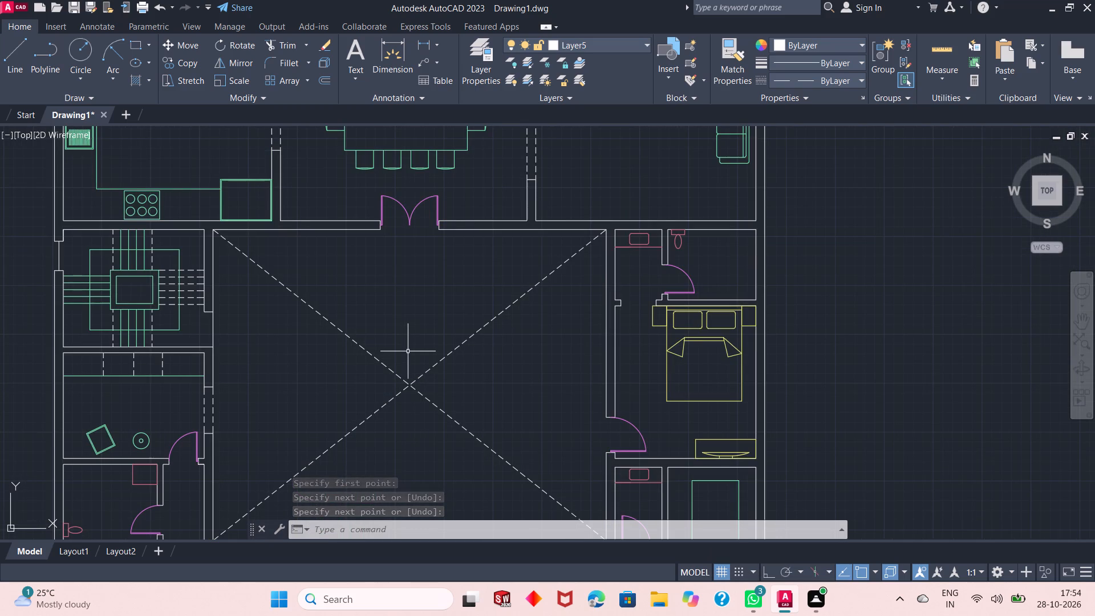
pyautogui.click(604, 50)
pyautogui.click(591, 131)
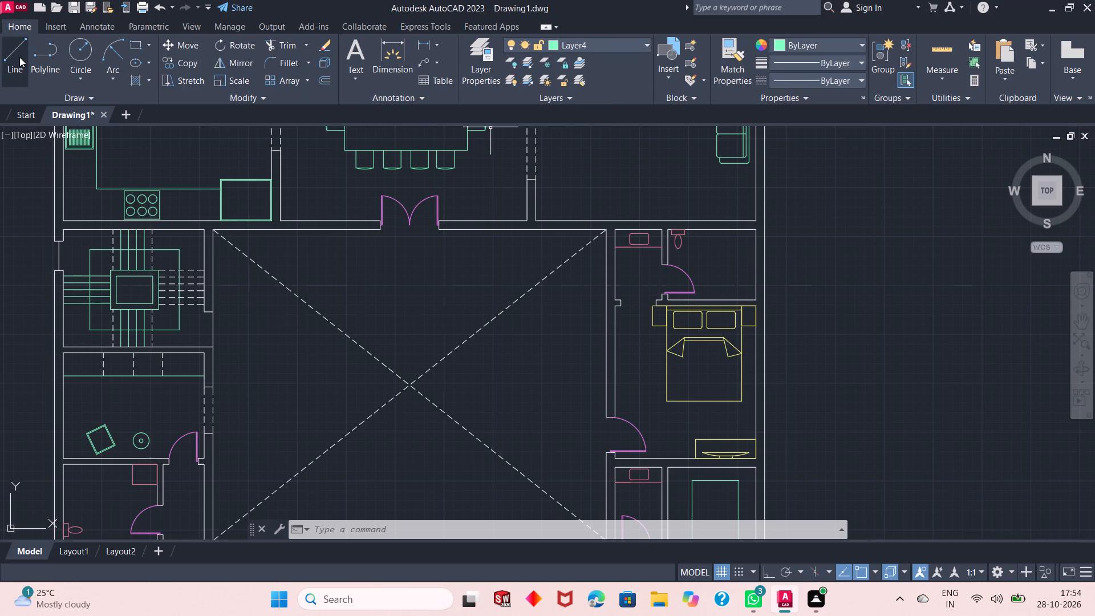
pyautogui.click(19, 57)
pyautogui.click(267, 274)
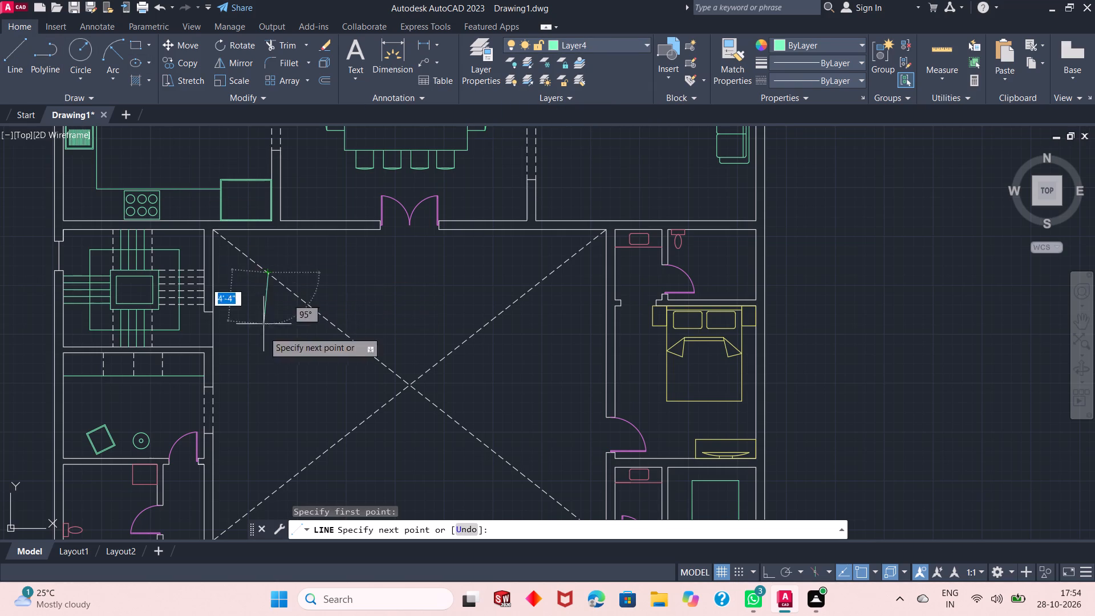
pyautogui.click(774, 577)
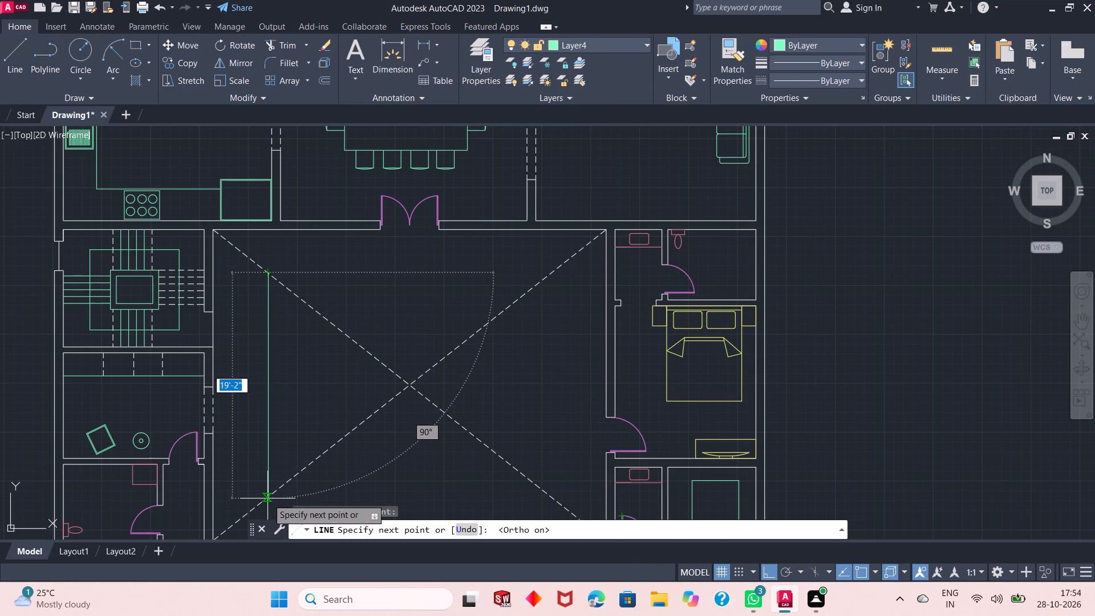
pyautogui.click(267, 500)
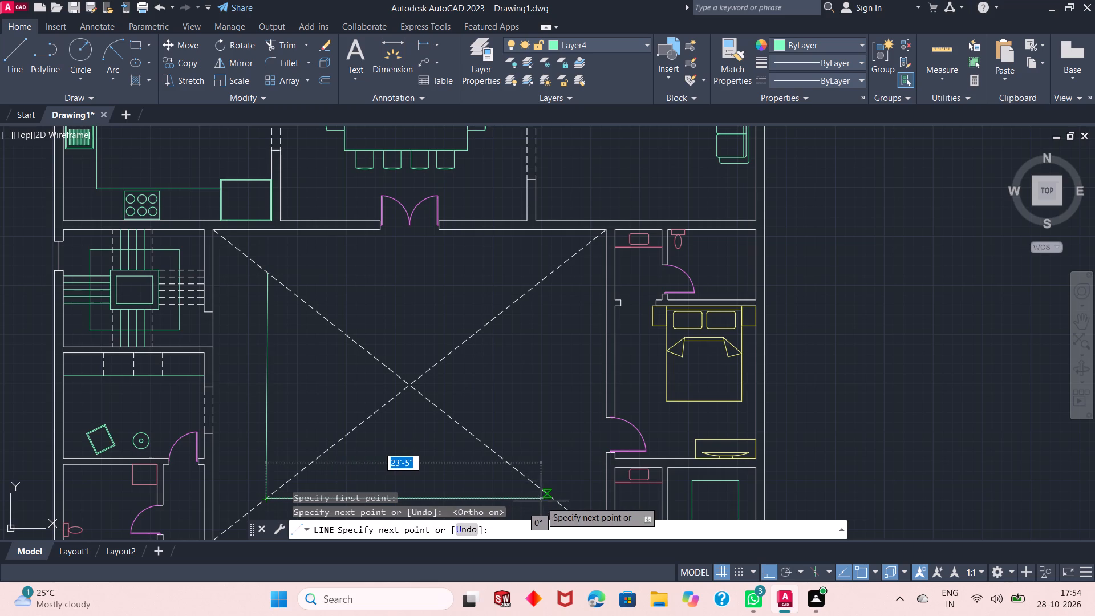
pyautogui.click(551, 501)
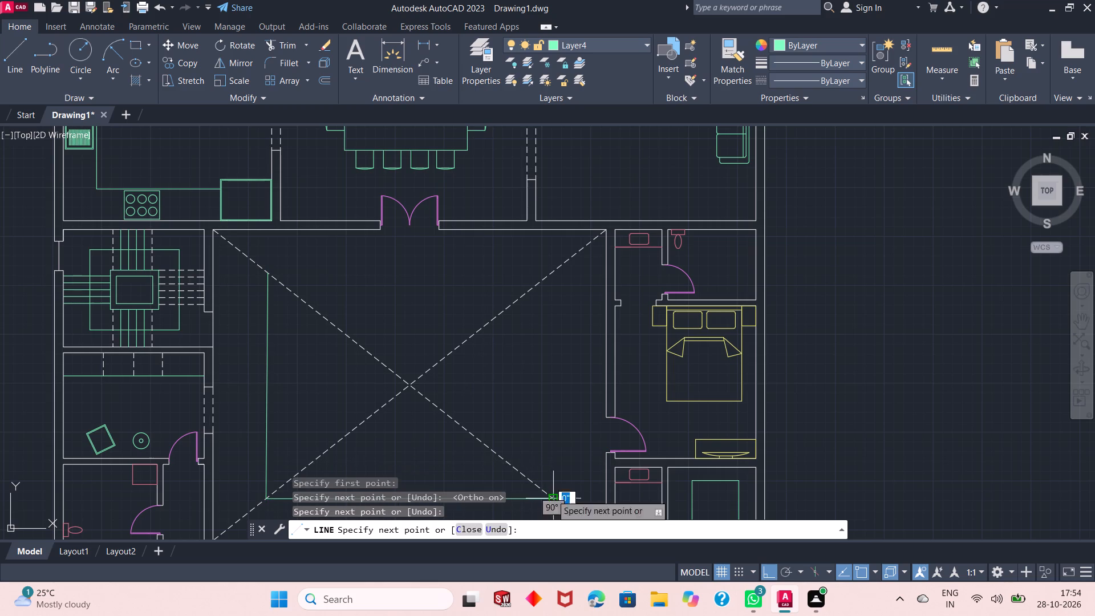
pyautogui.click(552, 272)
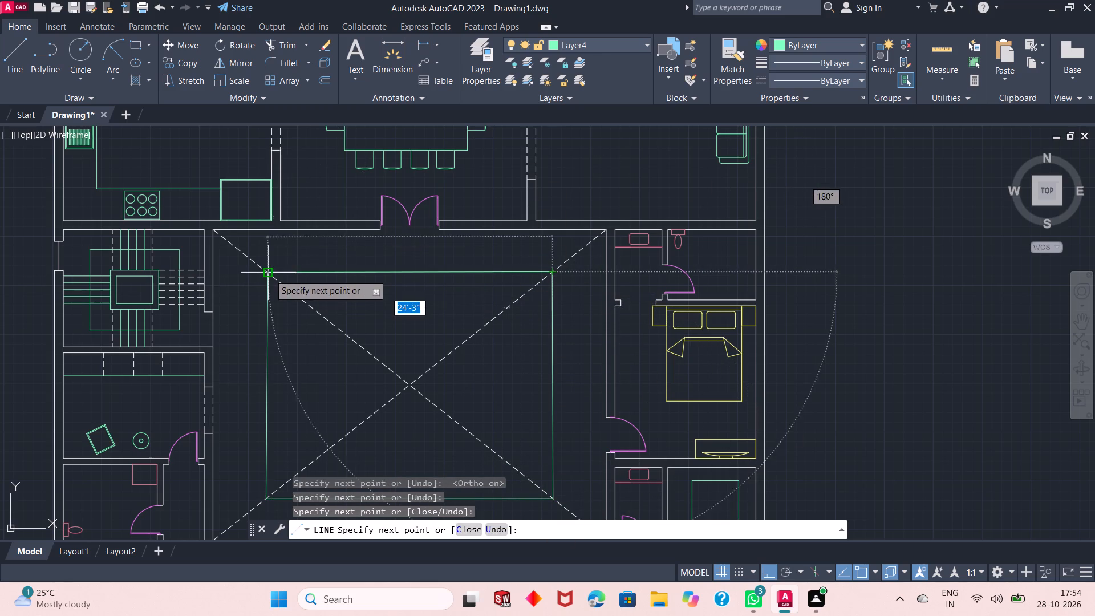
pyautogui.click(269, 274)
pyautogui.rightClick(387, 258)
pyautogui.click(405, 264)
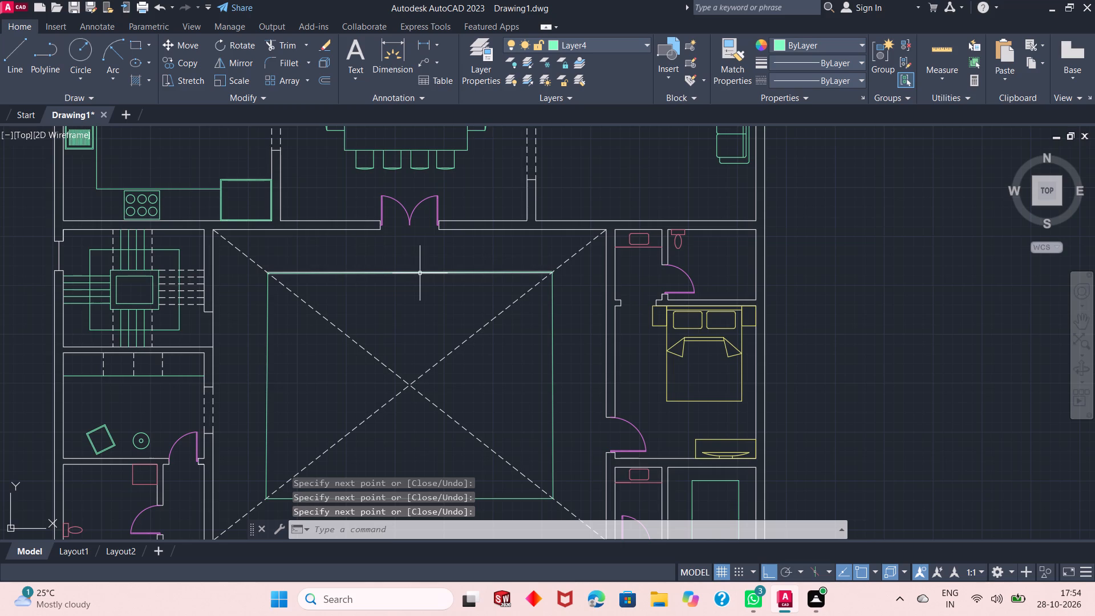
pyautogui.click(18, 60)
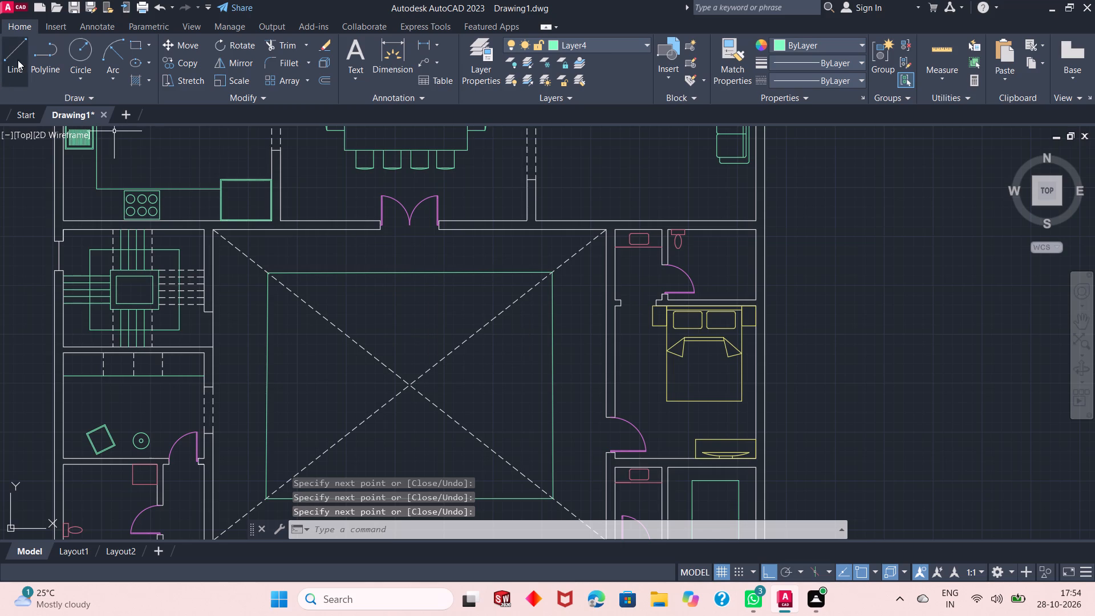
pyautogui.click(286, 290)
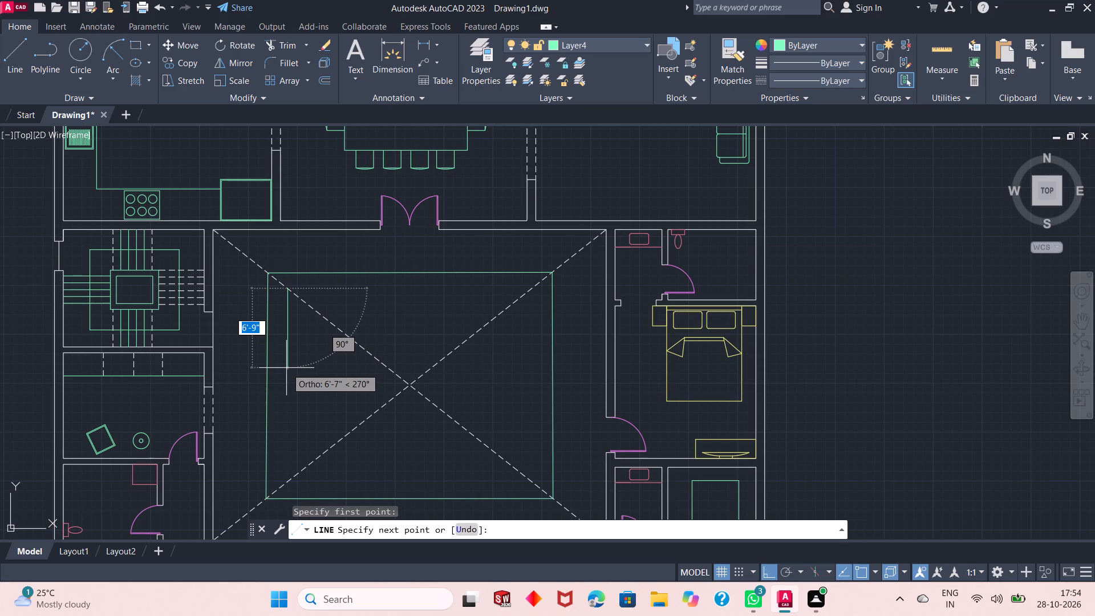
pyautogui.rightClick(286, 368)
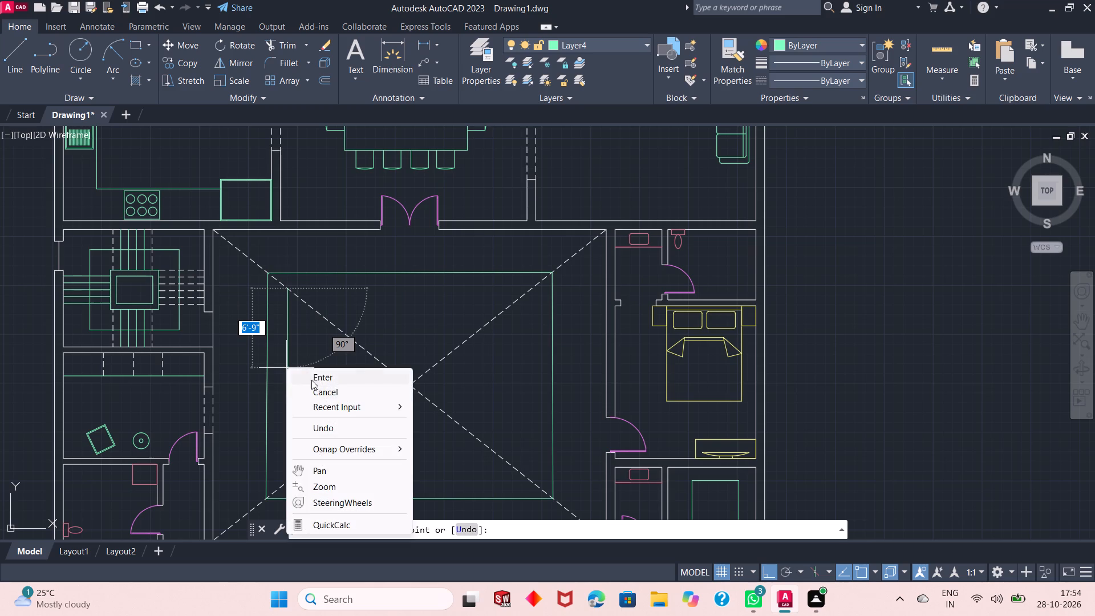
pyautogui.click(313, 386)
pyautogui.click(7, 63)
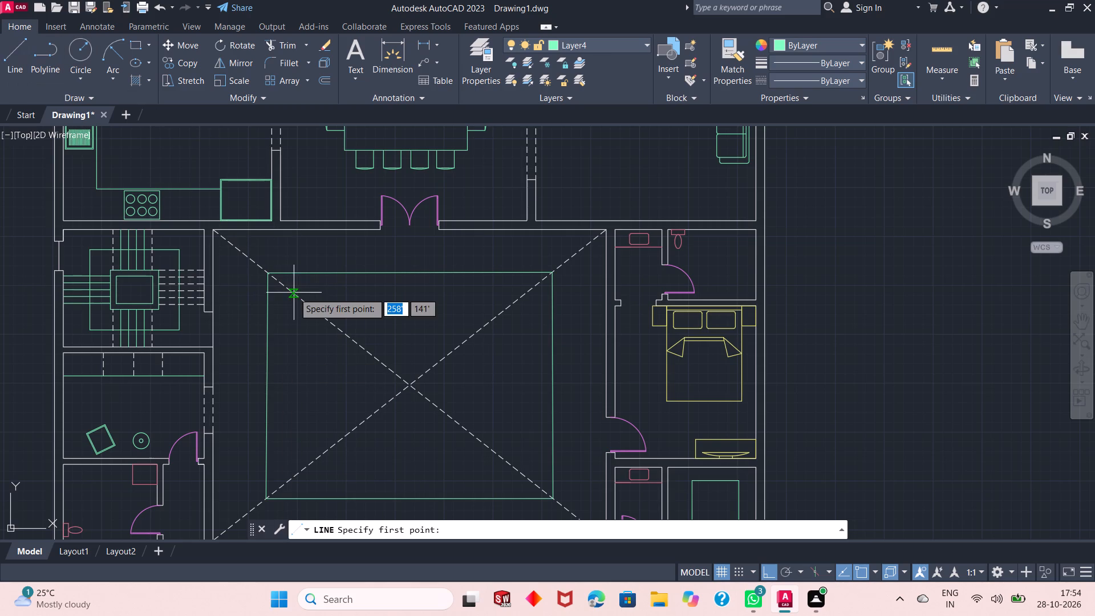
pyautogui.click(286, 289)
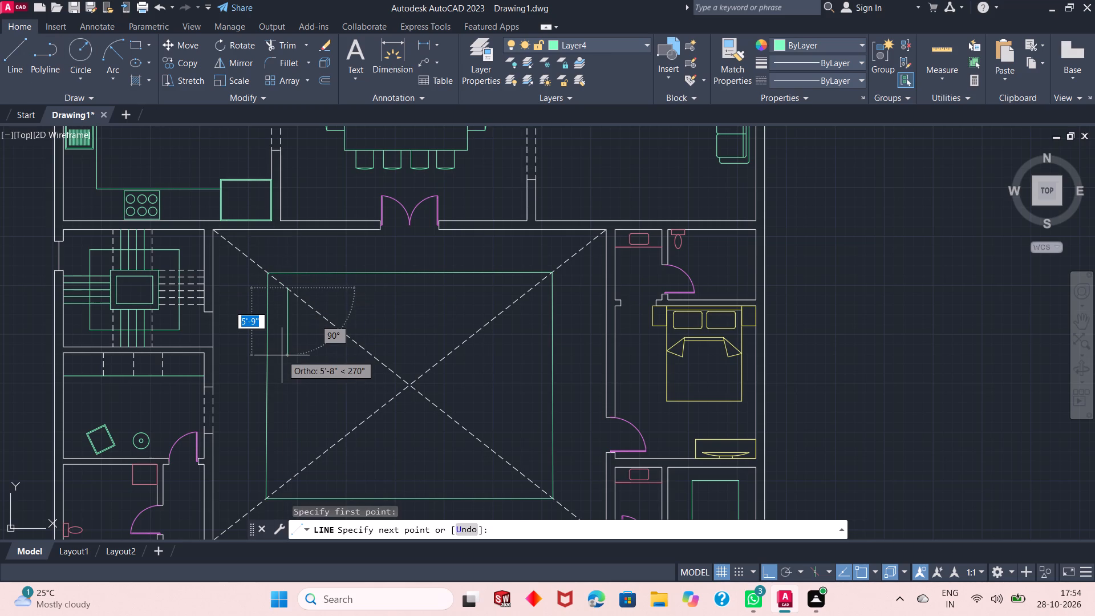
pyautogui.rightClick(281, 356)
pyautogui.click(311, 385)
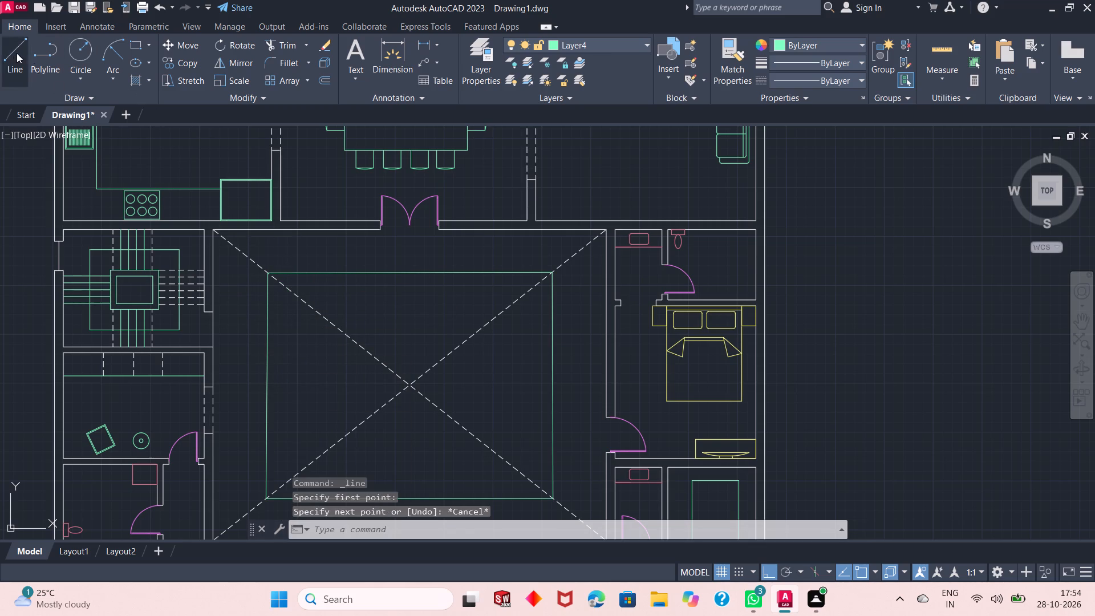
# Draw a second four-line rectangle about 21'-6" by 17' inside the first one in the central room, its corners on the dashed diagonals.
pyautogui.click(13, 51)
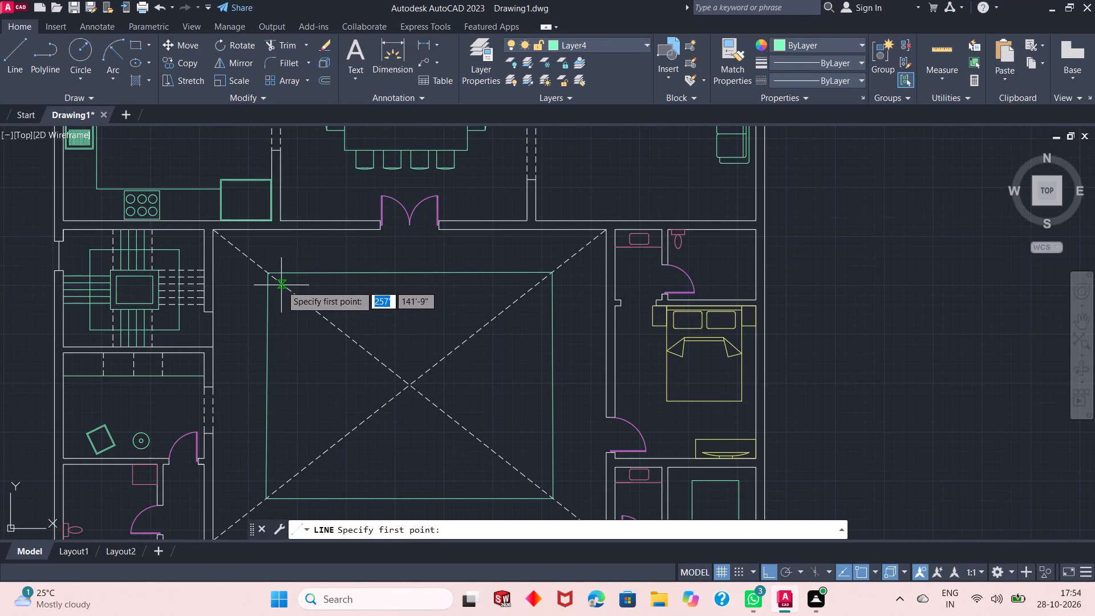
pyautogui.click(281, 285)
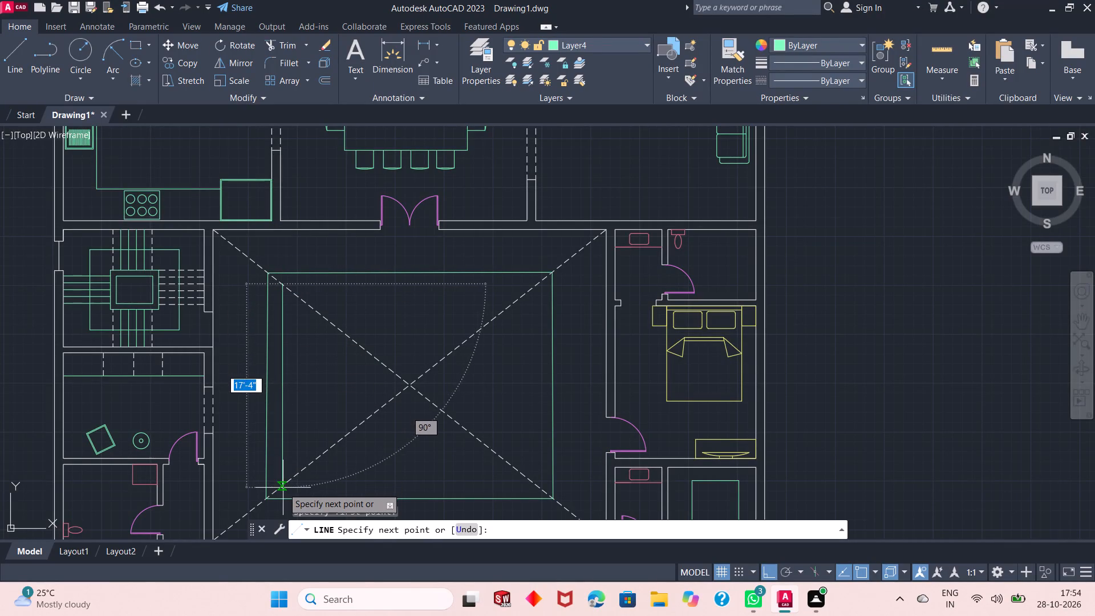
pyautogui.click(283, 488)
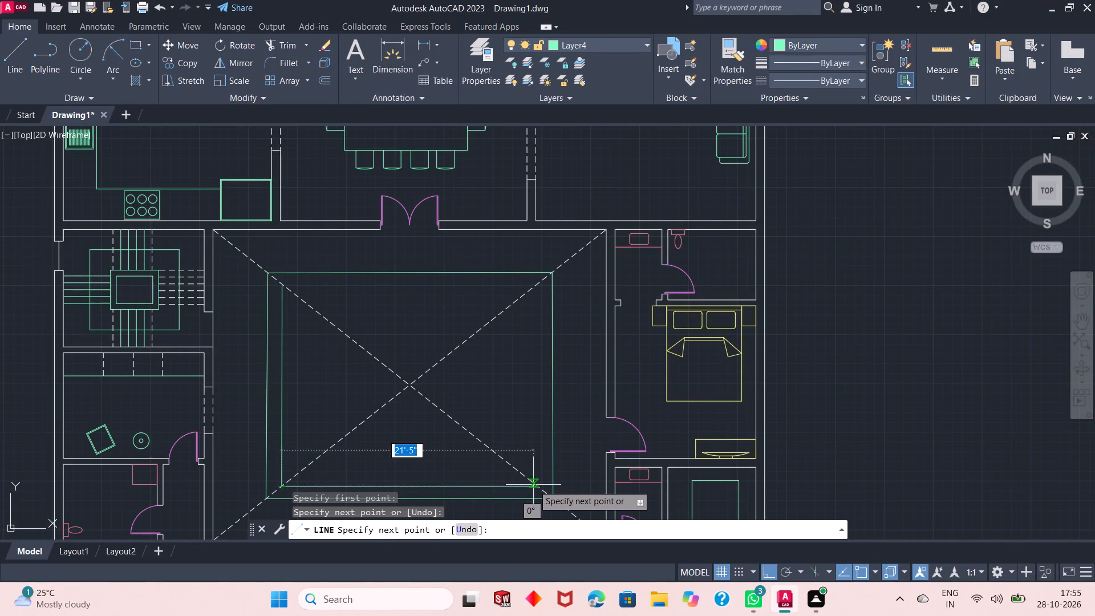
pyautogui.click(537, 485)
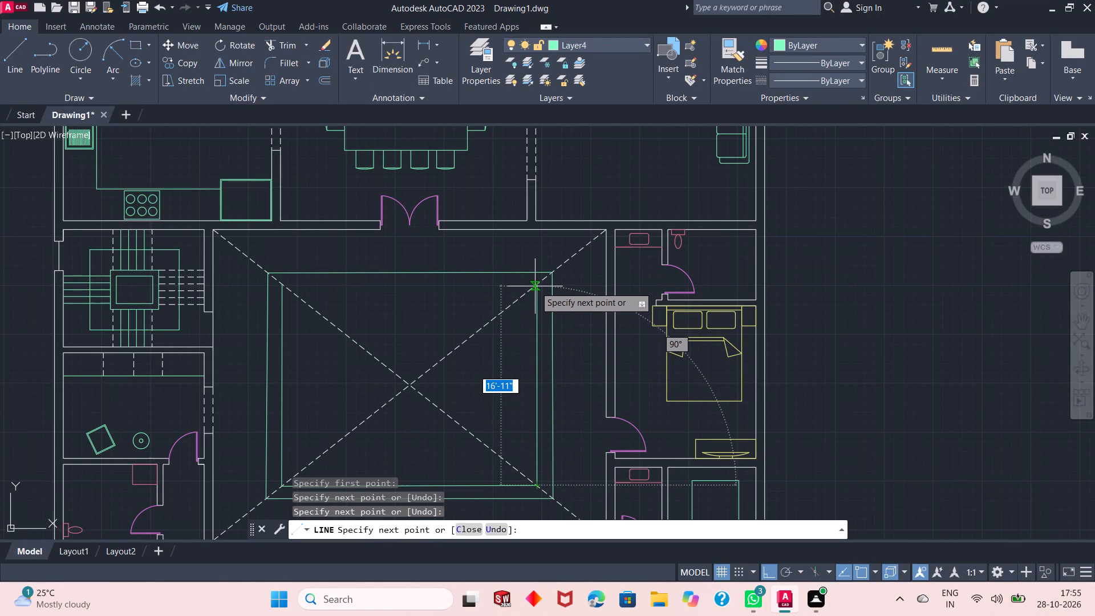
pyautogui.click(535, 283)
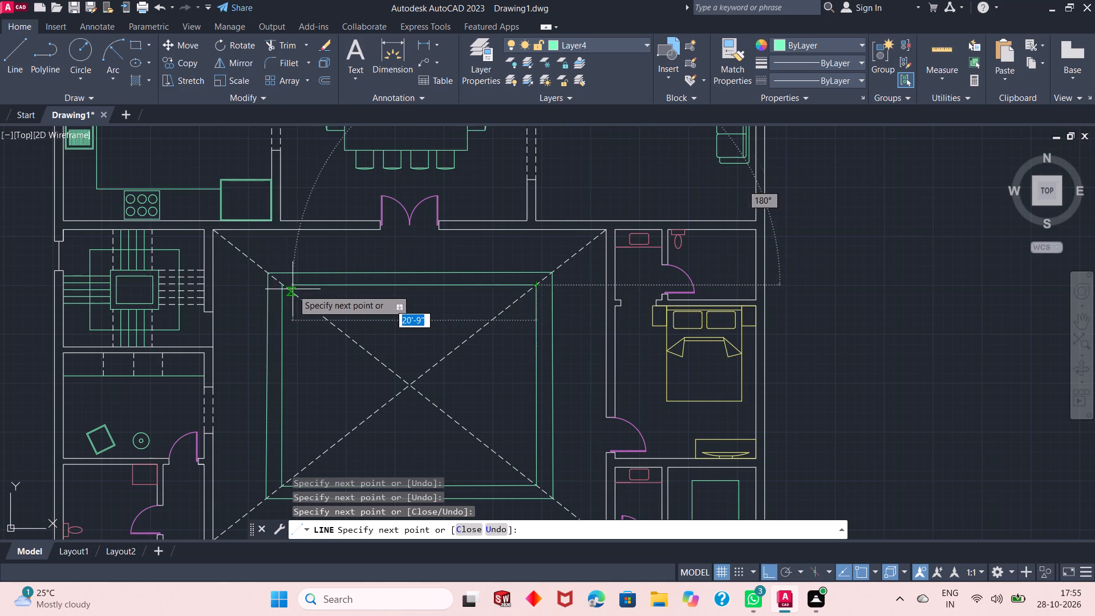
pyautogui.click(283, 287)
pyautogui.rightClick(391, 251)
pyautogui.click(407, 258)
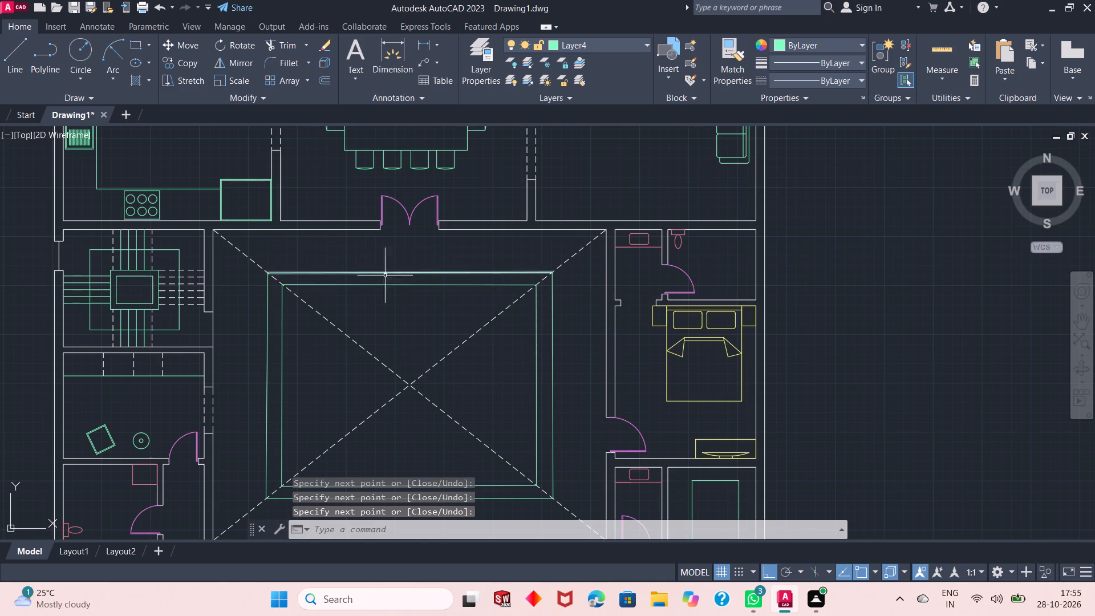
# Draw a third four-line rectangle about 19' by 15'-4" inside the second one, its corners on the dashed diagonals.
pyautogui.scroll(-1, 376, 275)
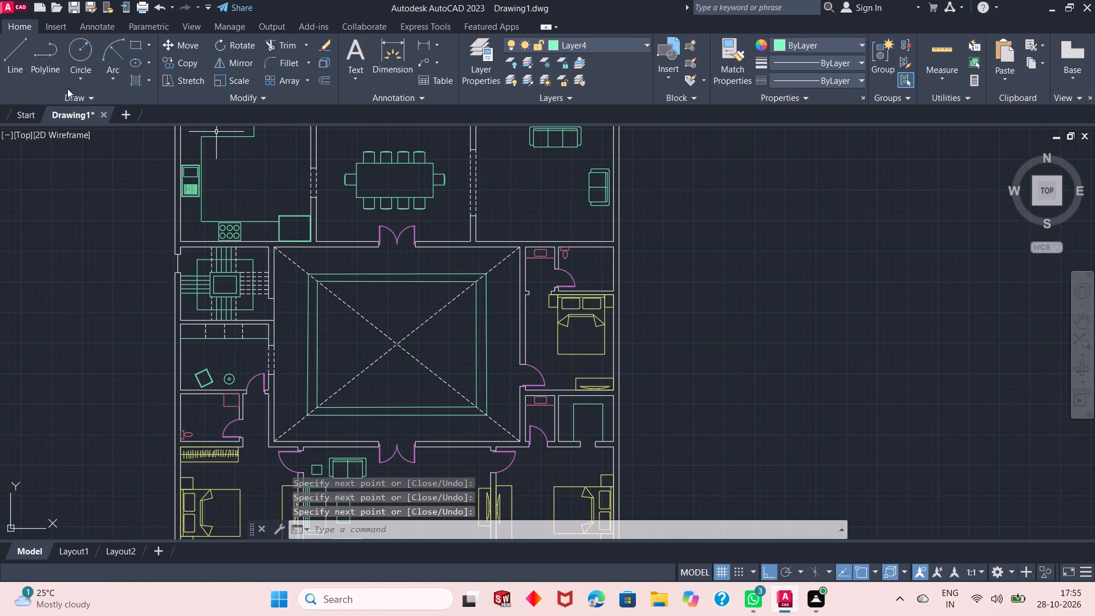
pyautogui.click(10, 63)
pyautogui.scroll(1, 320, 320)
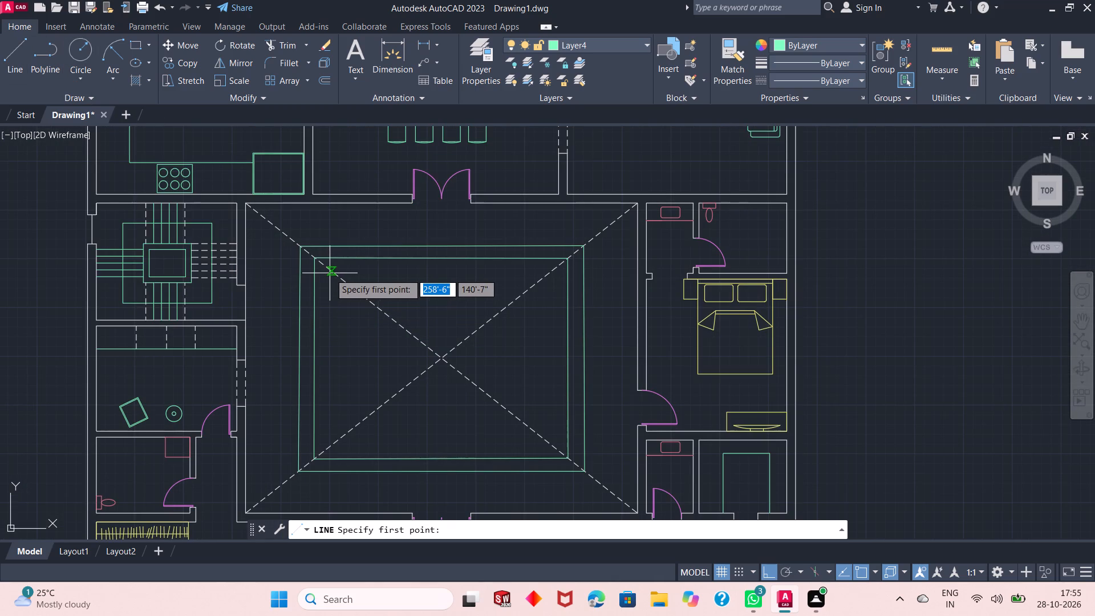
pyautogui.click(330, 269)
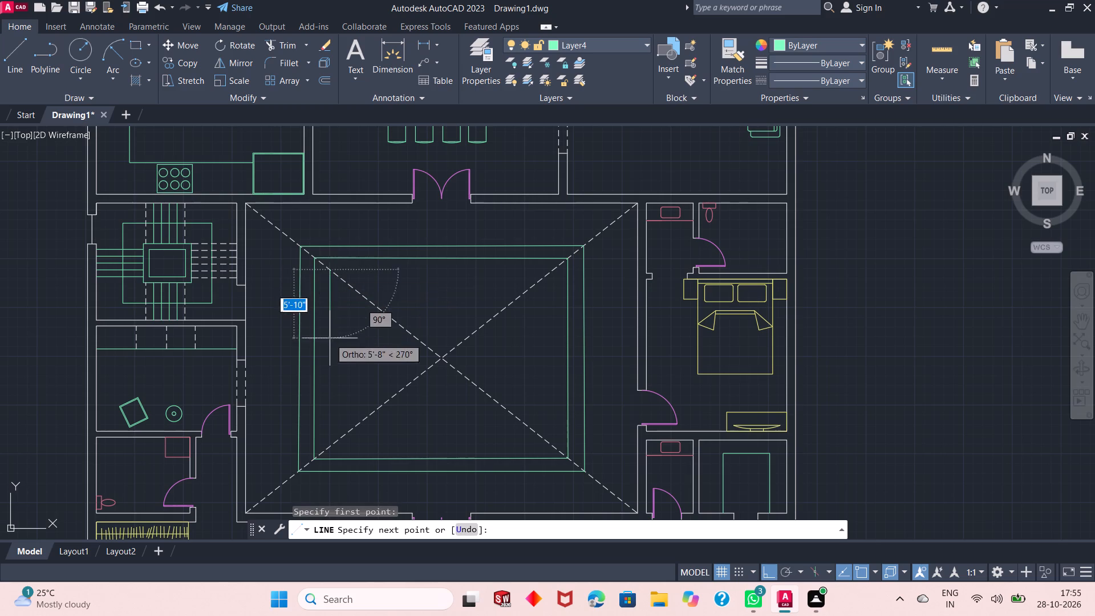
pyautogui.click(329, 447)
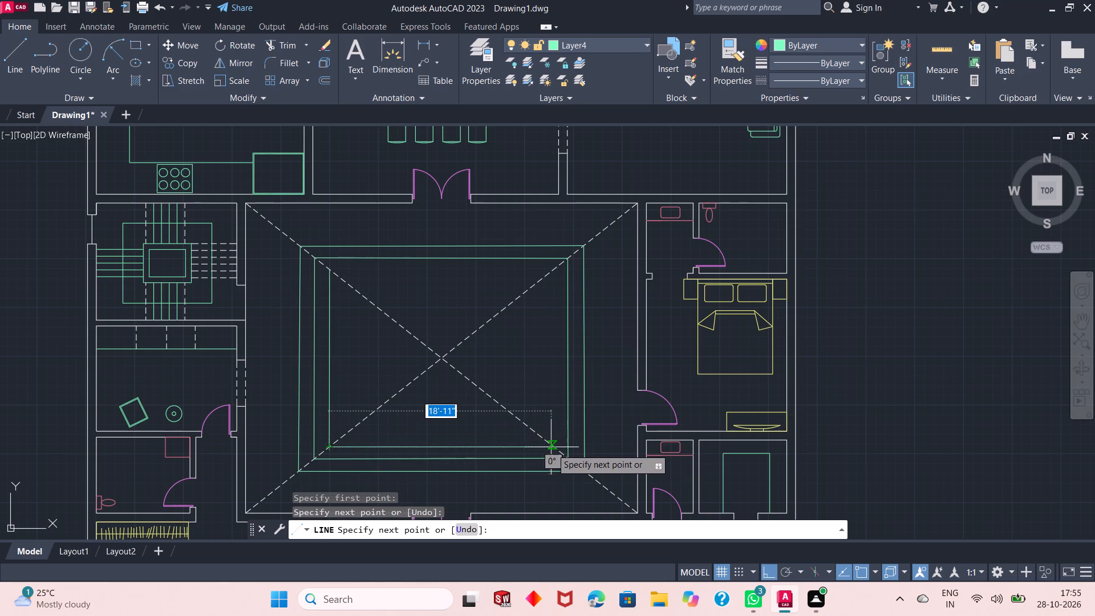
pyautogui.click(553, 449)
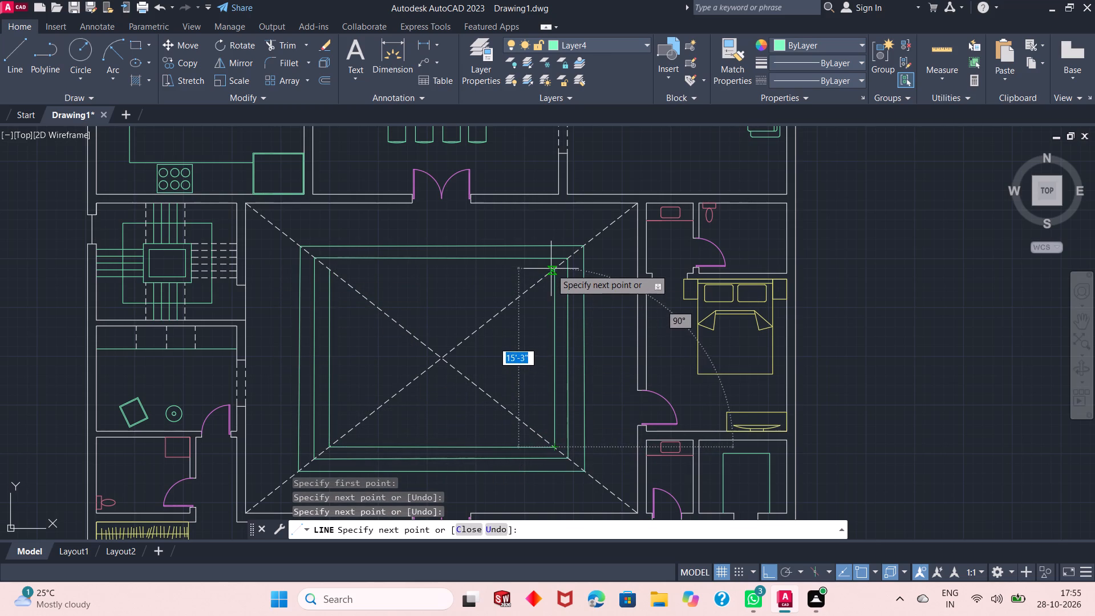
pyautogui.click(551, 269)
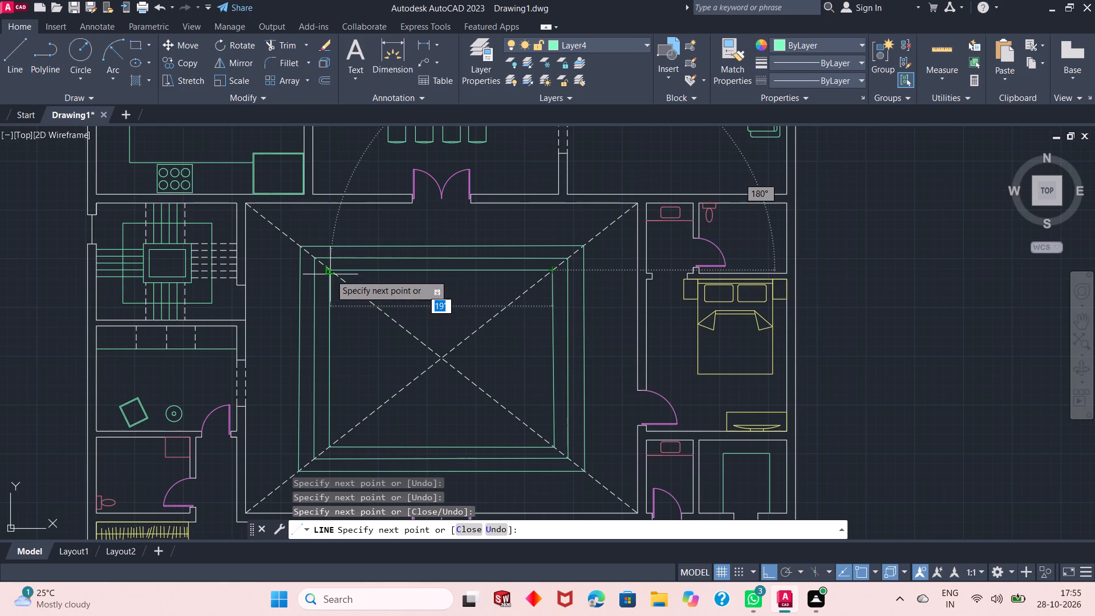
pyautogui.click(330, 274)
pyautogui.rightClick(408, 228)
pyautogui.click(423, 231)
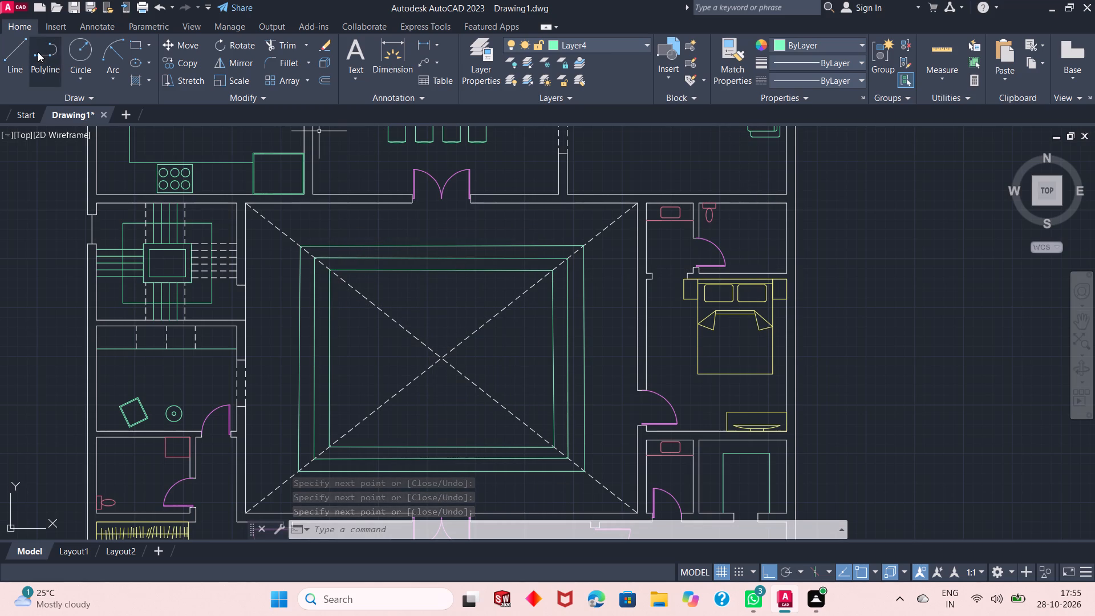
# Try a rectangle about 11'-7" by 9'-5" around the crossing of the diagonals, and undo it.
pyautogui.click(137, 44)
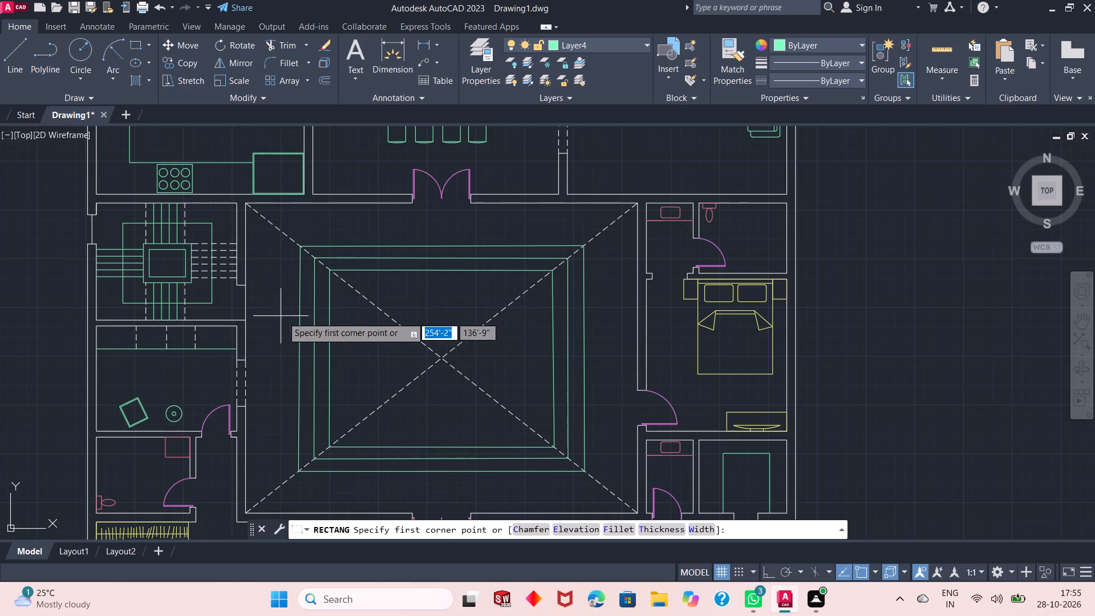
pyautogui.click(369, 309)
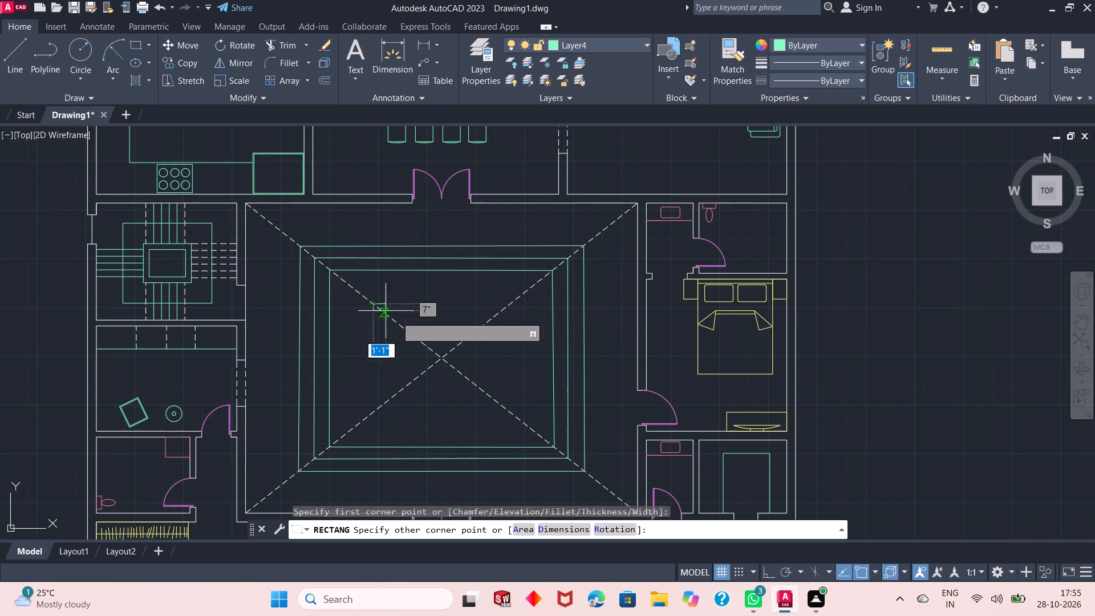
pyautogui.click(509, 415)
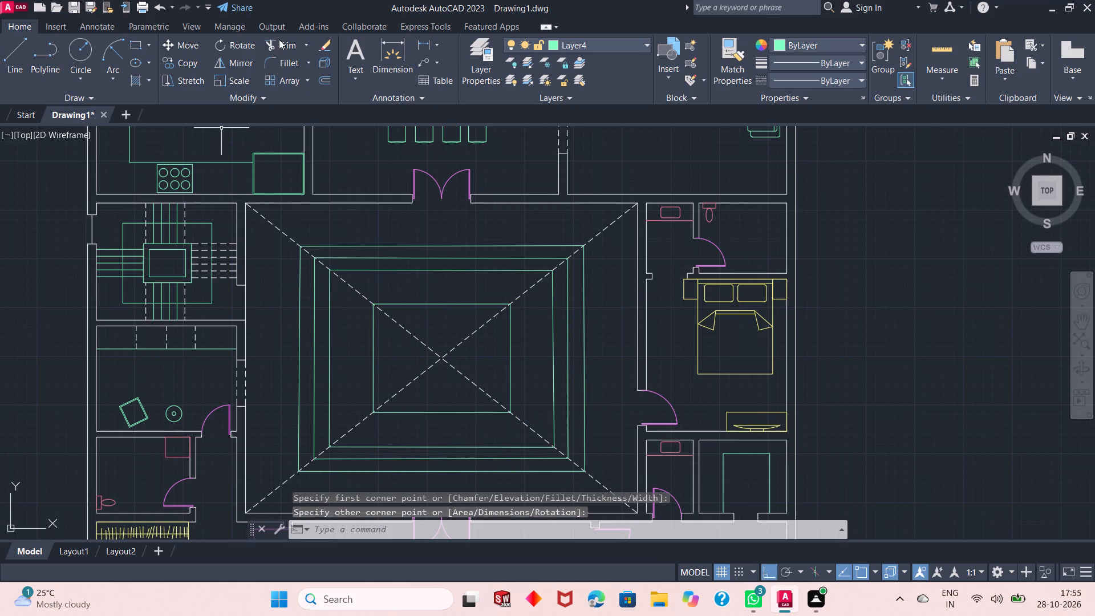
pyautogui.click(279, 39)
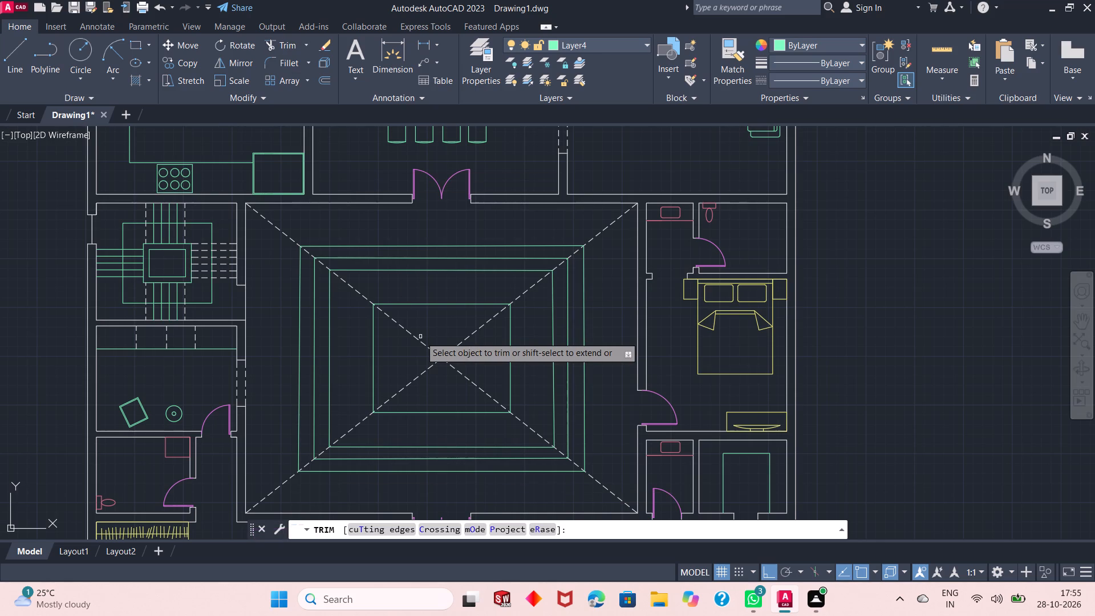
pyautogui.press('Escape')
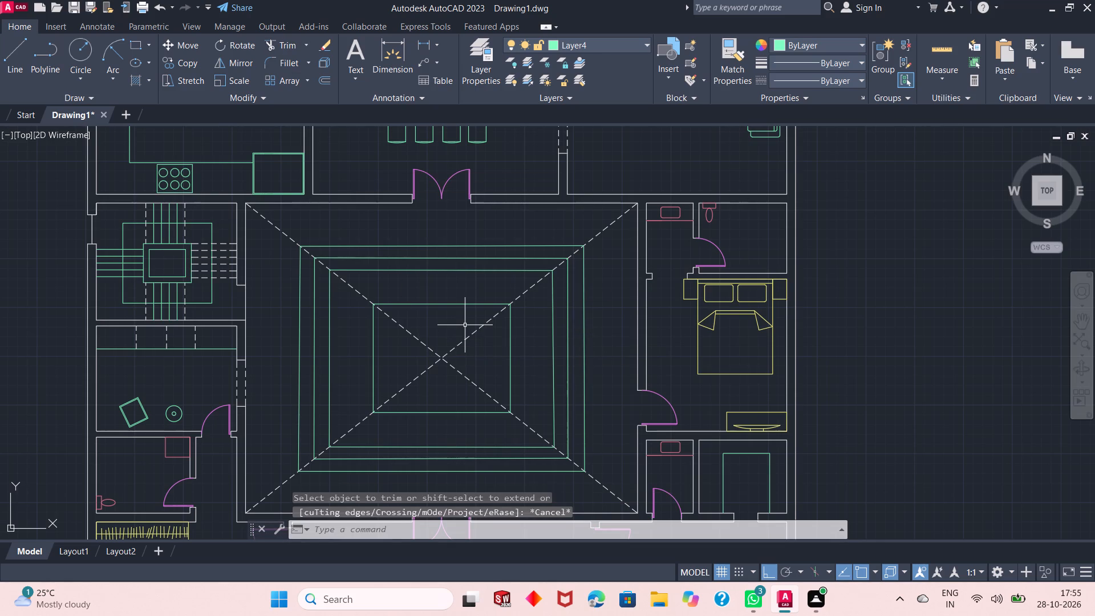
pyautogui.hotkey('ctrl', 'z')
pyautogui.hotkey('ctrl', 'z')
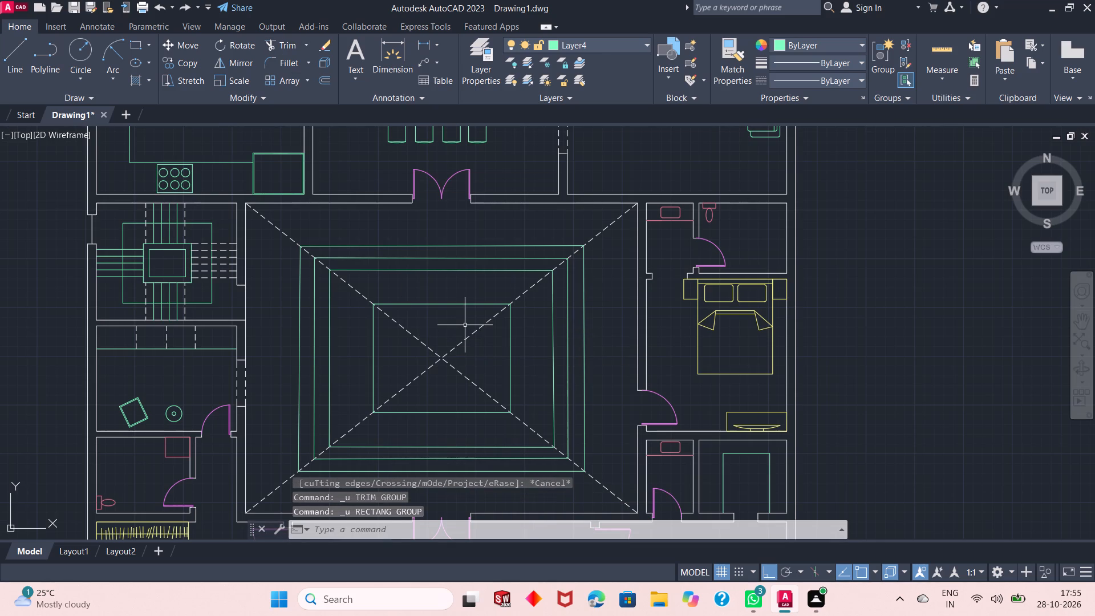
# Draw a rectangle about 8' by 6' around the crossing of the diagonals, its corners on the dashed lines.
pyautogui.click(135, 50)
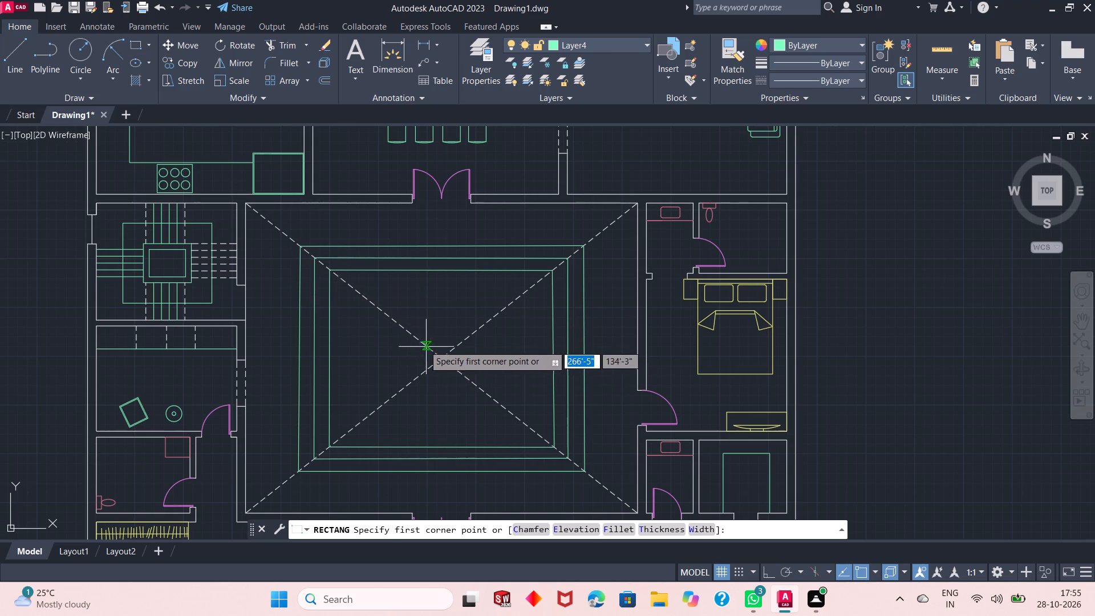
pyautogui.click(395, 330)
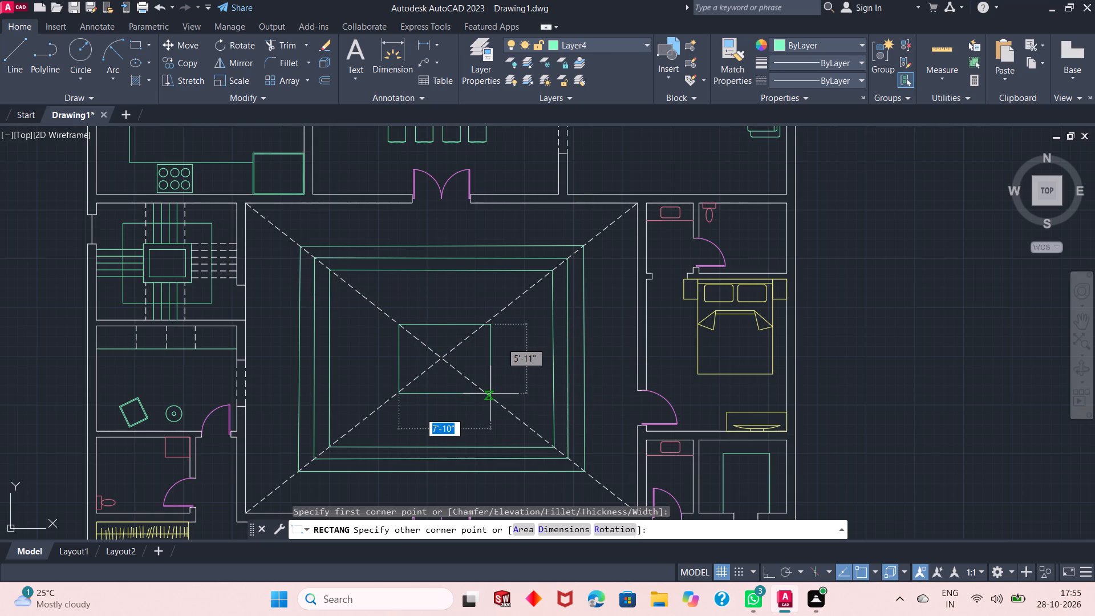
pyautogui.click(489, 392)
# Trim away the parts of both dashed diagonals that lie inside the small central rectangle.
pyautogui.click(267, 42)
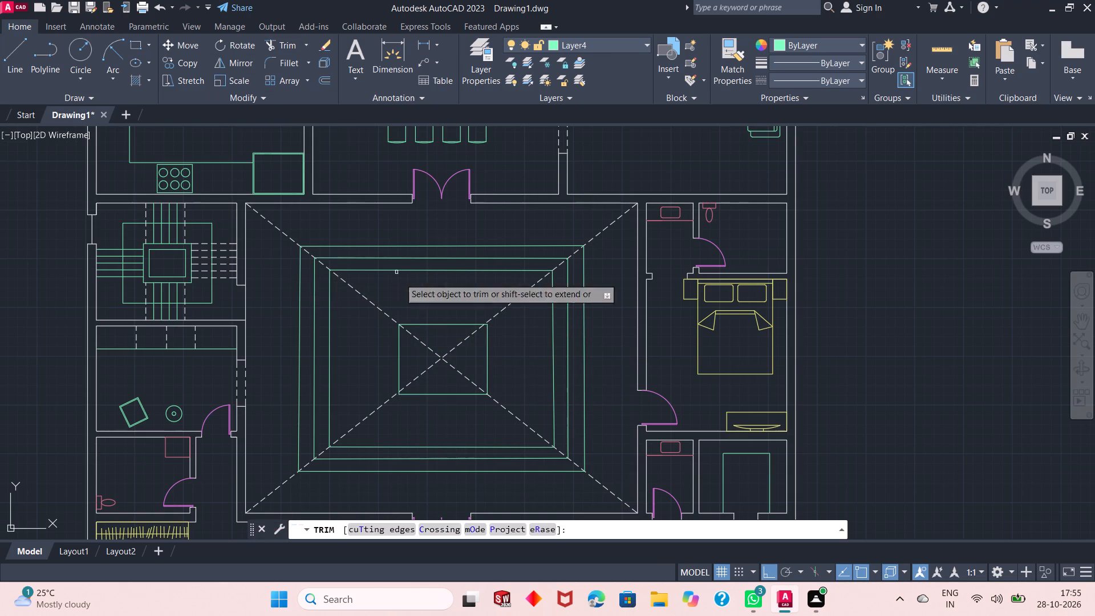
pyautogui.click(418, 390)
pyautogui.click(424, 344)
pyautogui.click(447, 341)
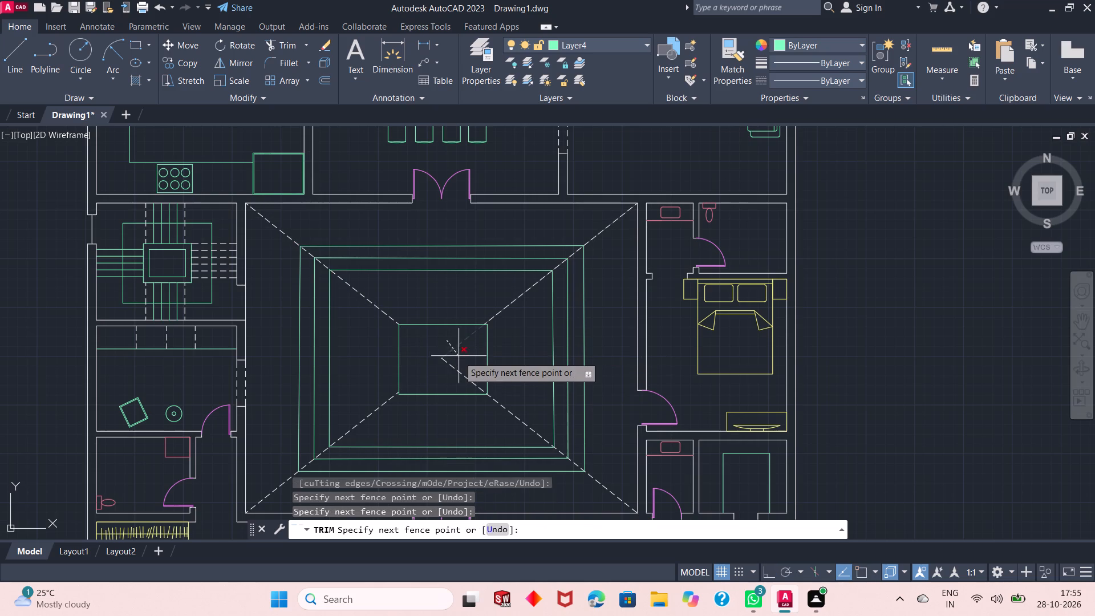
pyautogui.click(457, 380)
pyautogui.rightClick(440, 314)
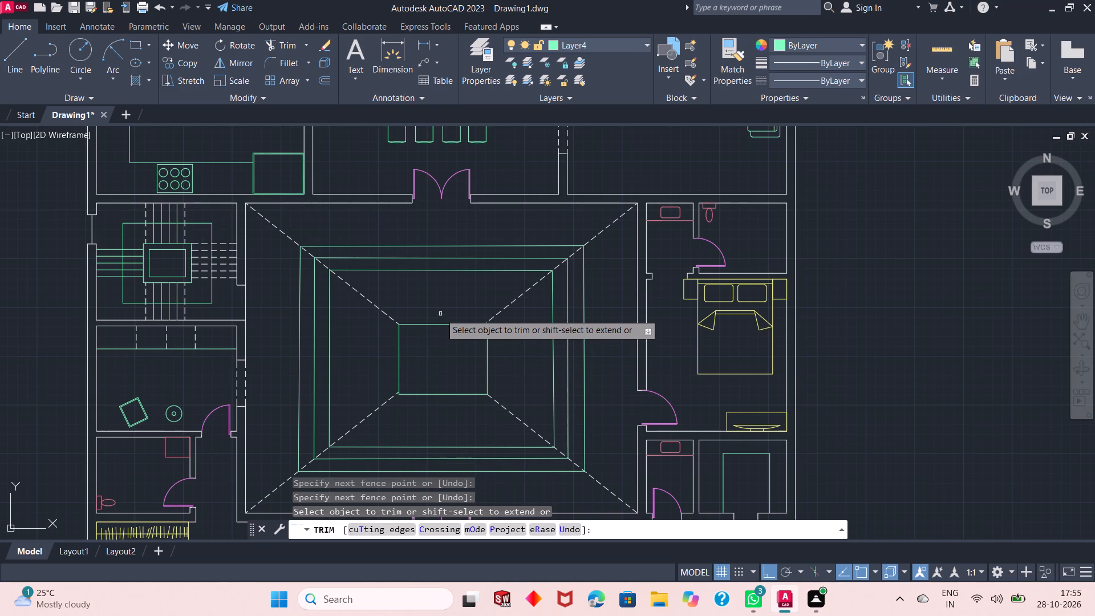
pyautogui.click(452, 315)
# Erase the small central rectangle, keeping the four trimmed dashed diagonals.
pyautogui.click(455, 314)
pyautogui.click(438, 338)
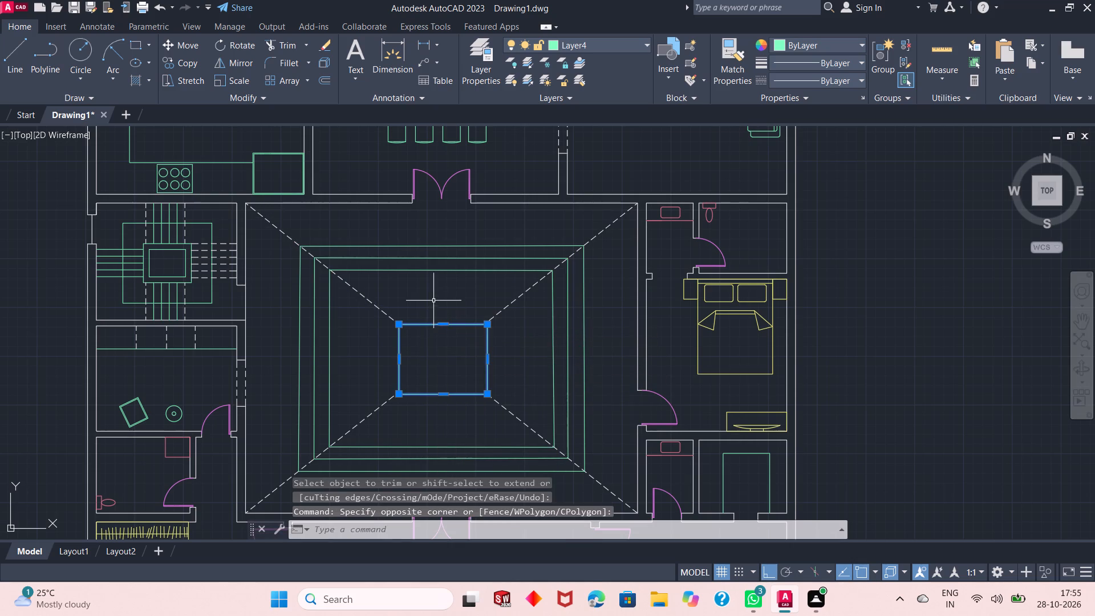
pyautogui.rightClick(433, 301)
pyautogui.click(464, 307)
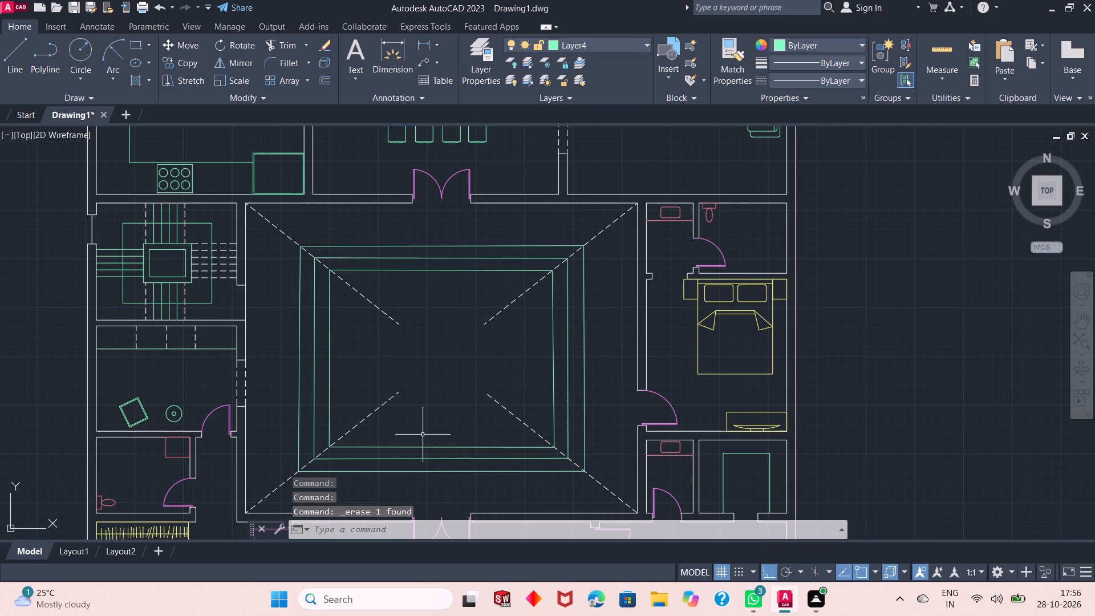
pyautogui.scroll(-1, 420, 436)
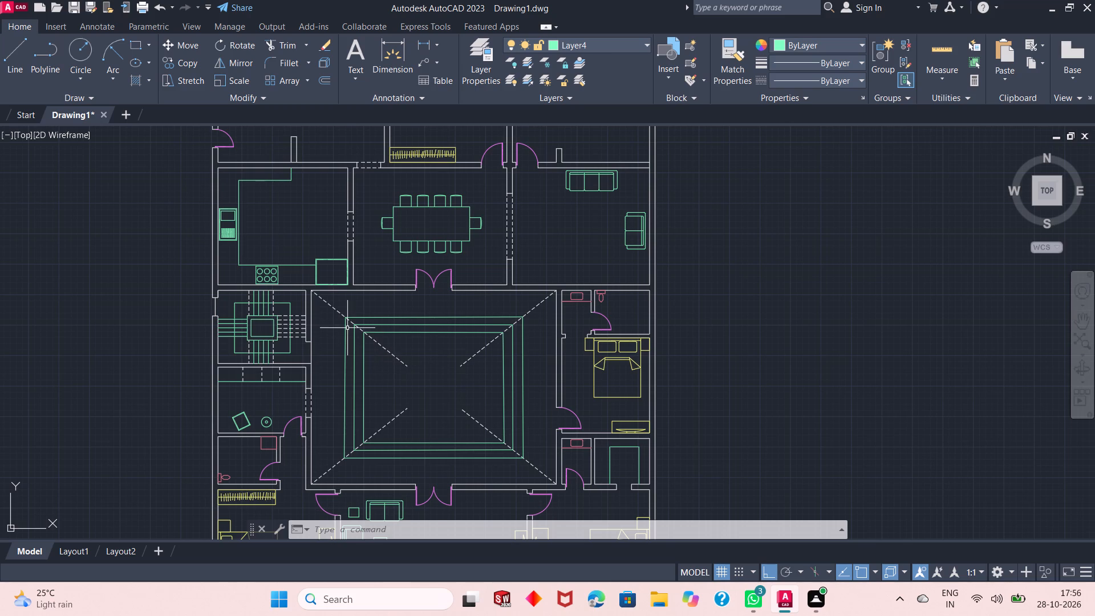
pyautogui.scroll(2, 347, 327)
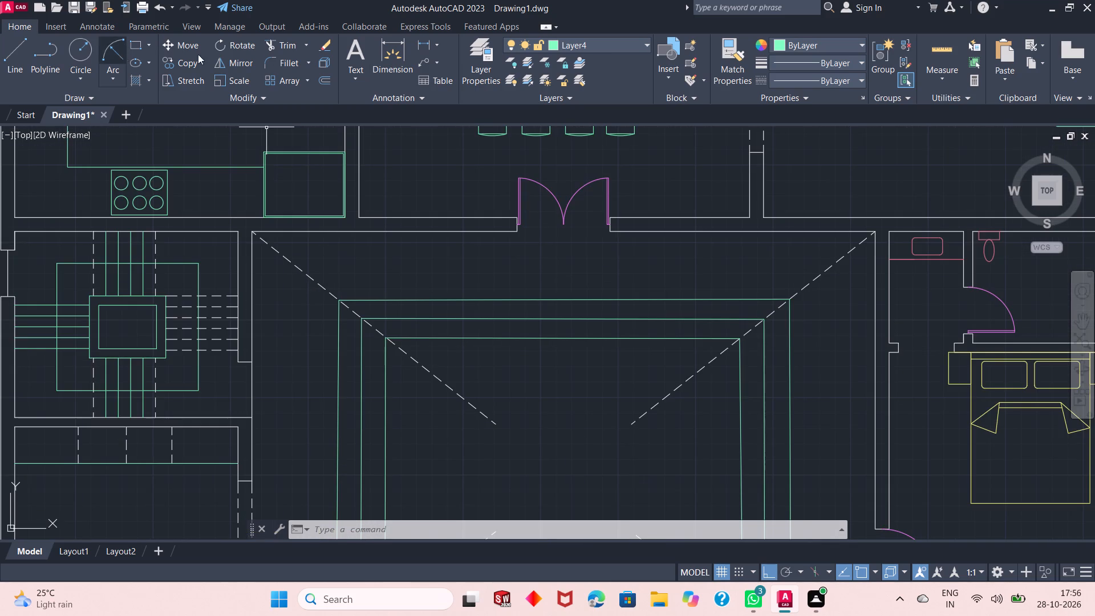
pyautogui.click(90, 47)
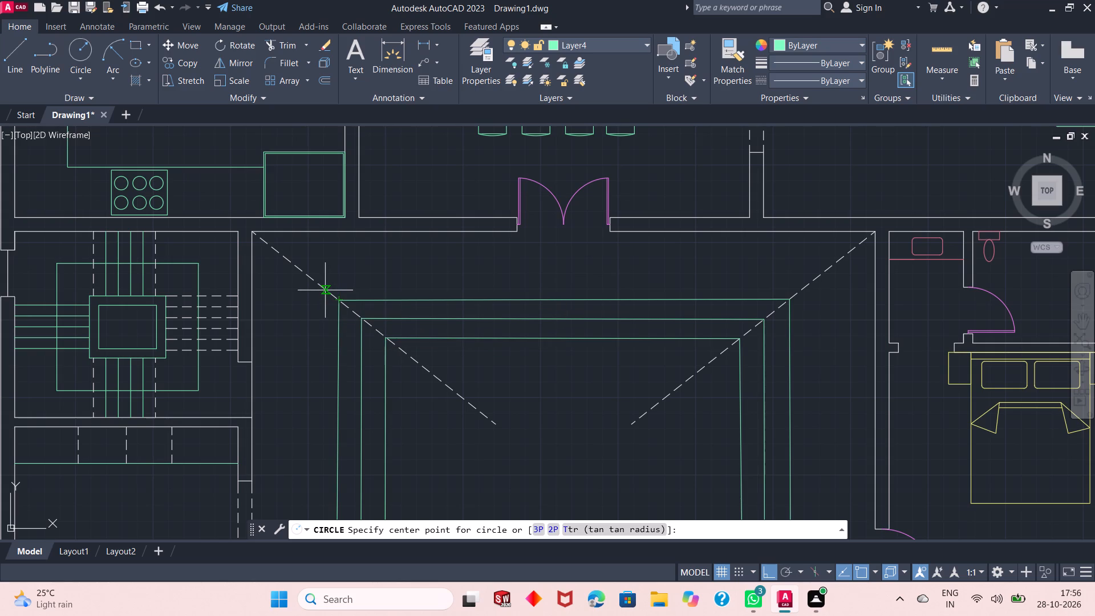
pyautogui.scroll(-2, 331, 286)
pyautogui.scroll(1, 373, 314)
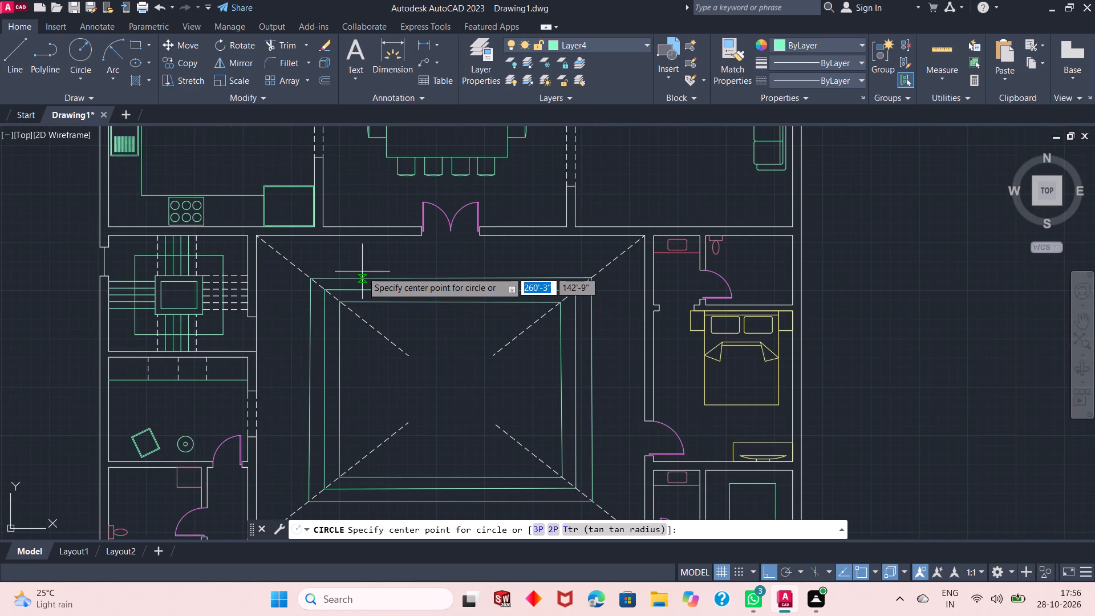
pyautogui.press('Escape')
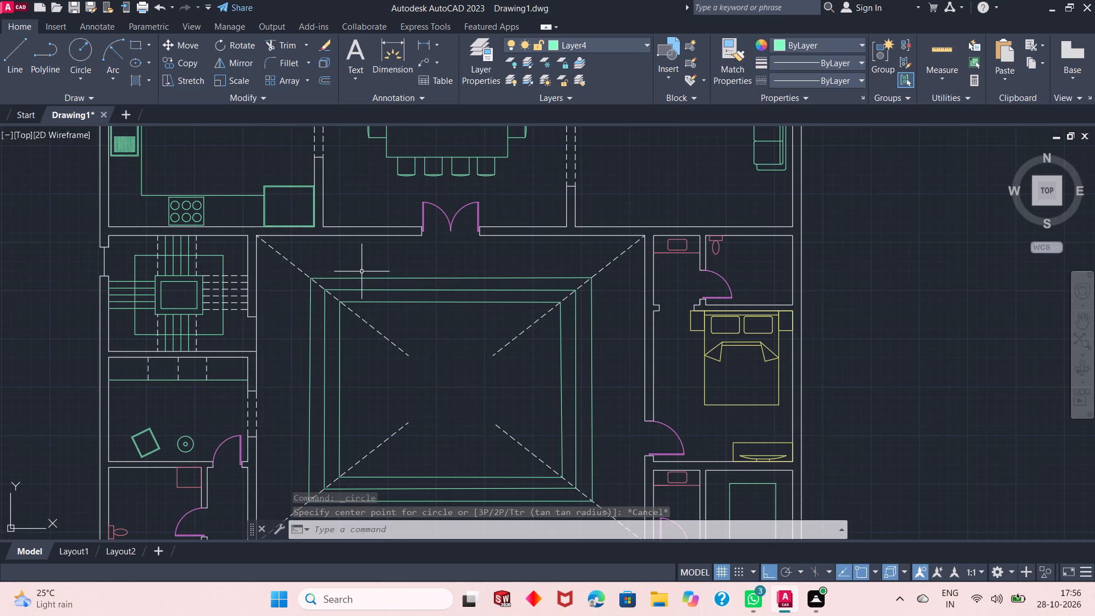
# Erase the four lines of the outermost nested rectangle in the central room.
pyautogui.click(364, 280)
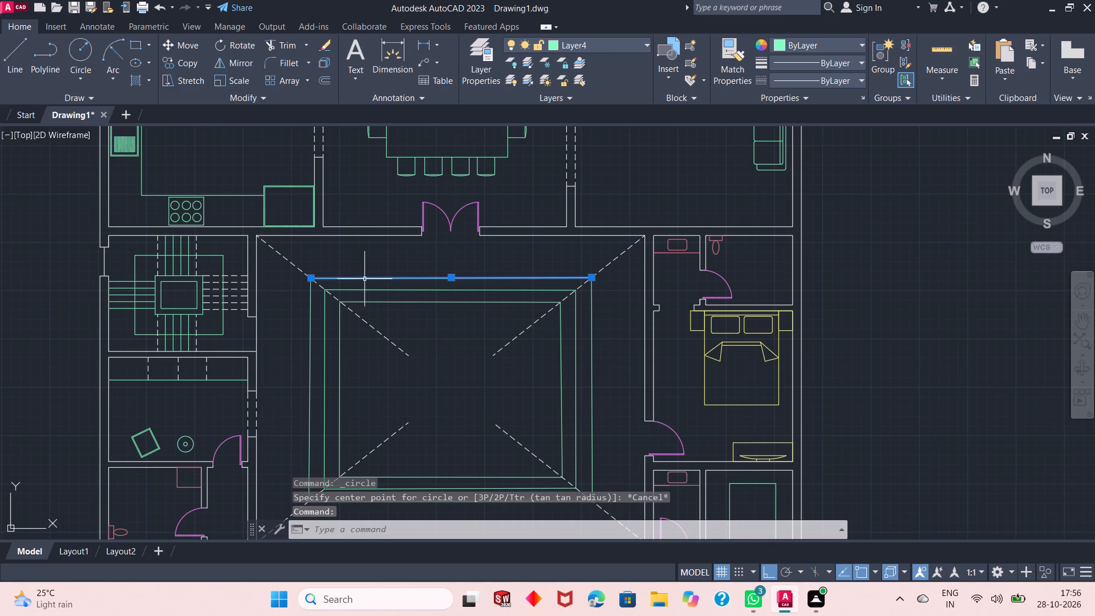
pyautogui.click(309, 317)
pyautogui.scroll(-2, 356, 291)
pyautogui.scroll(2, 358, 367)
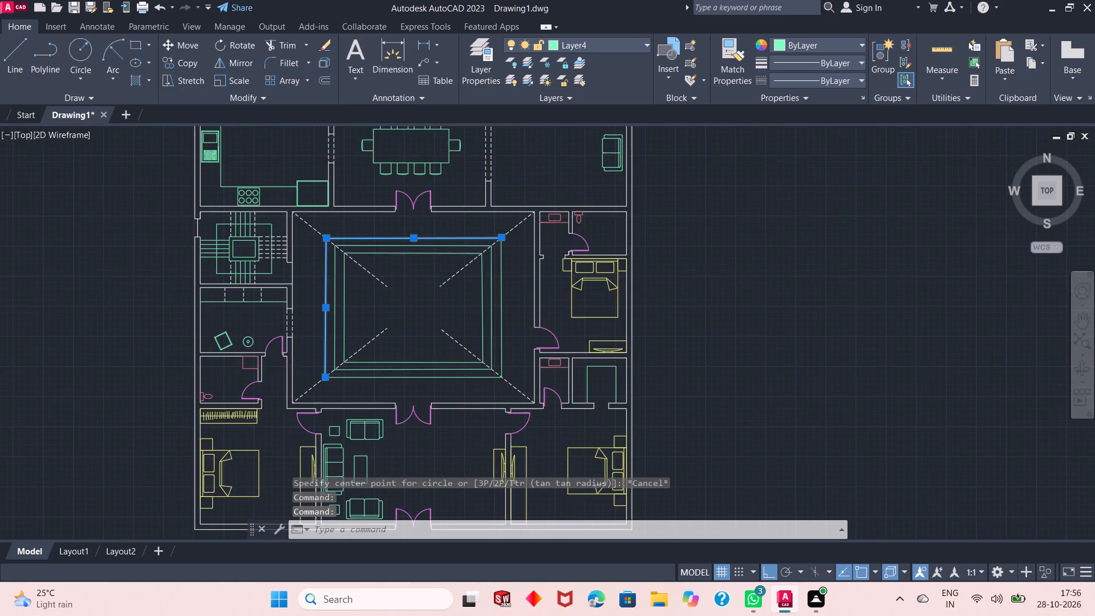
pyautogui.click(362, 382)
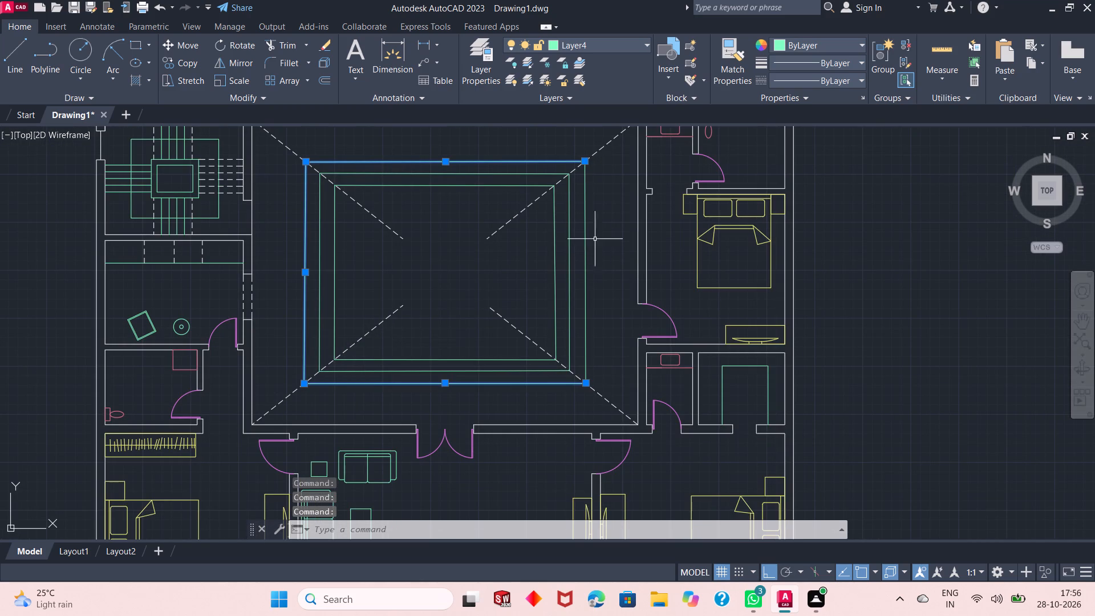
pyautogui.click(587, 247)
pyautogui.click(586, 248)
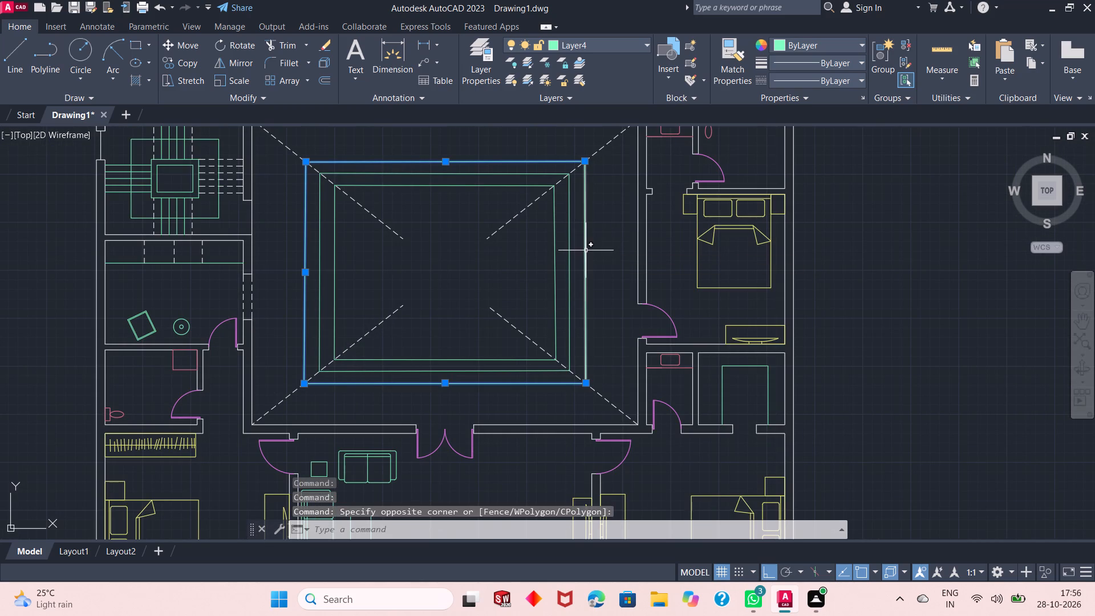
pyautogui.click(586, 250)
pyautogui.rightClick(594, 192)
pyautogui.click(613, 274)
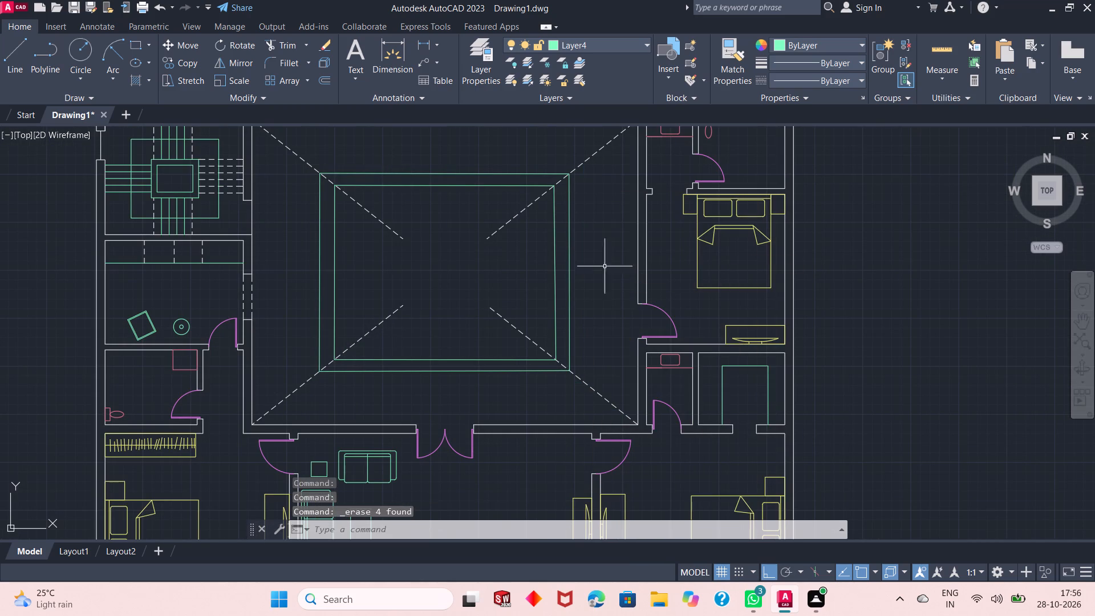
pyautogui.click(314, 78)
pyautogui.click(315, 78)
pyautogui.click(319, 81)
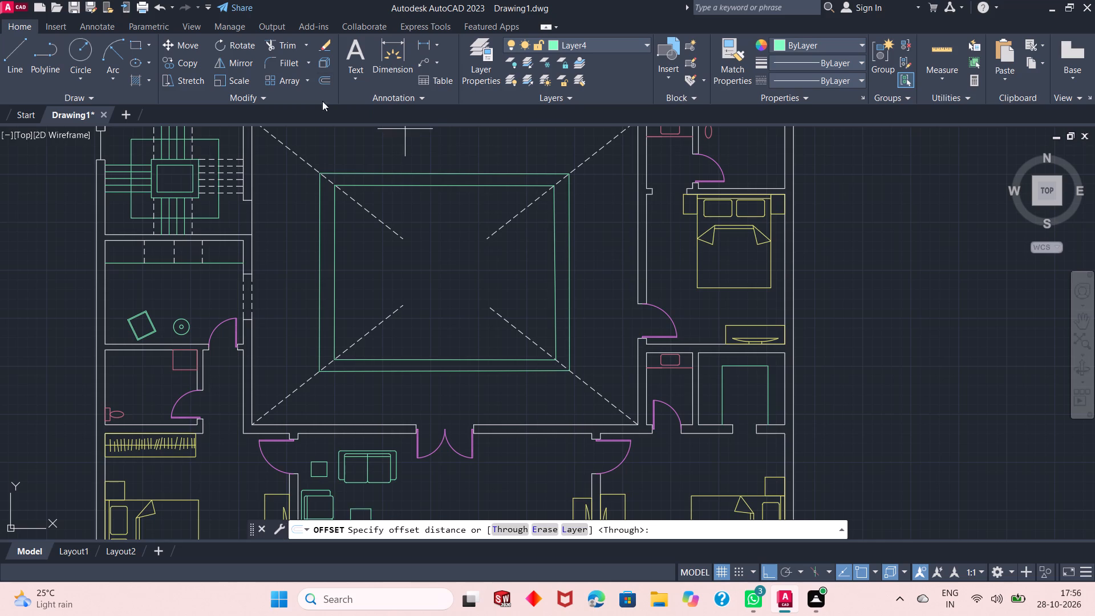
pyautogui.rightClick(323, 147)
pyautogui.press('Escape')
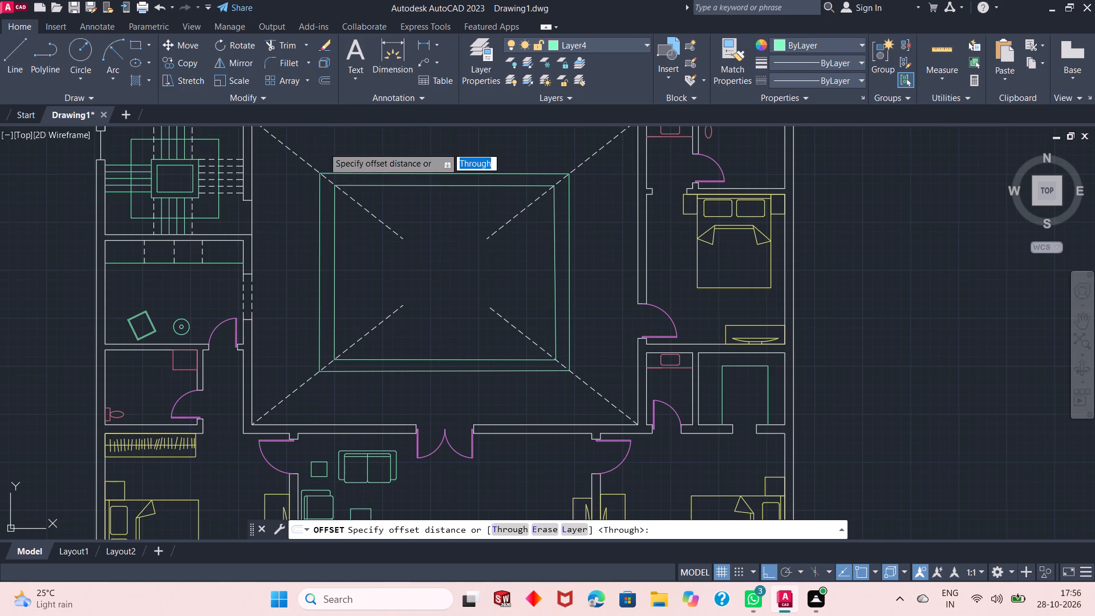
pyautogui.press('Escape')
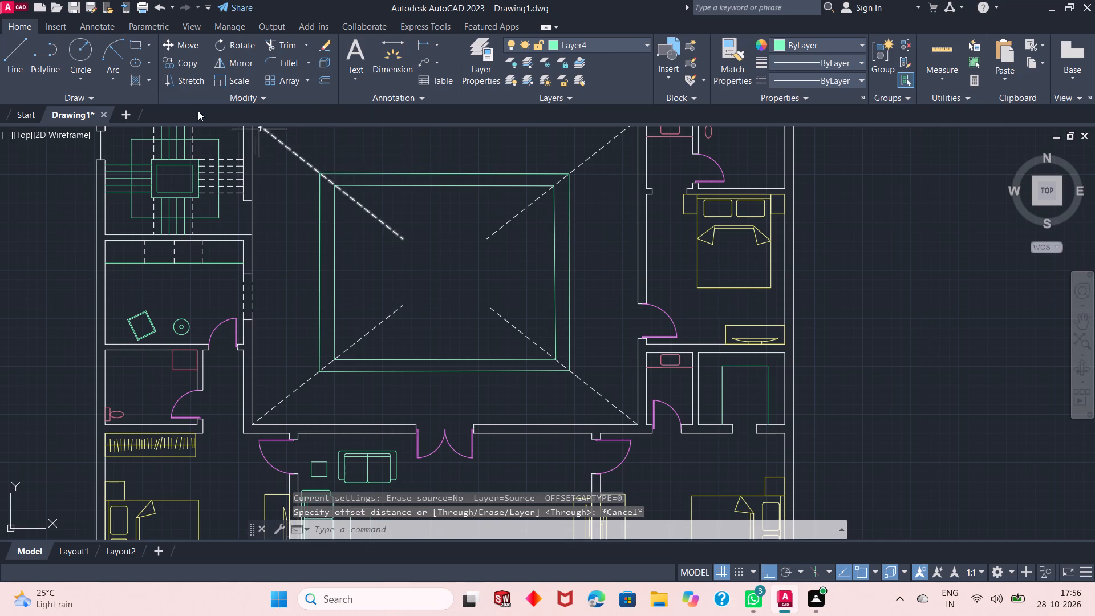
# Draw a third, innermost rectangle from lines, about 16'-11" by 13'-2", inside the two remaining ones, with its corners on the dashed diagonals.
pyautogui.click(16, 56)
pyautogui.scroll(1, 287, 212)
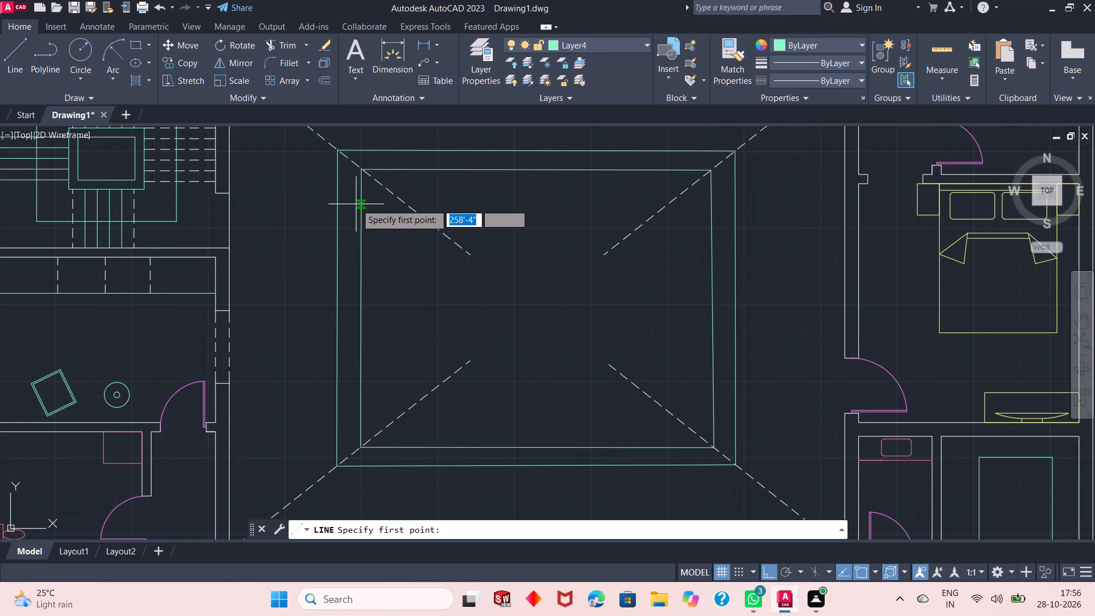
pyautogui.click(382, 187)
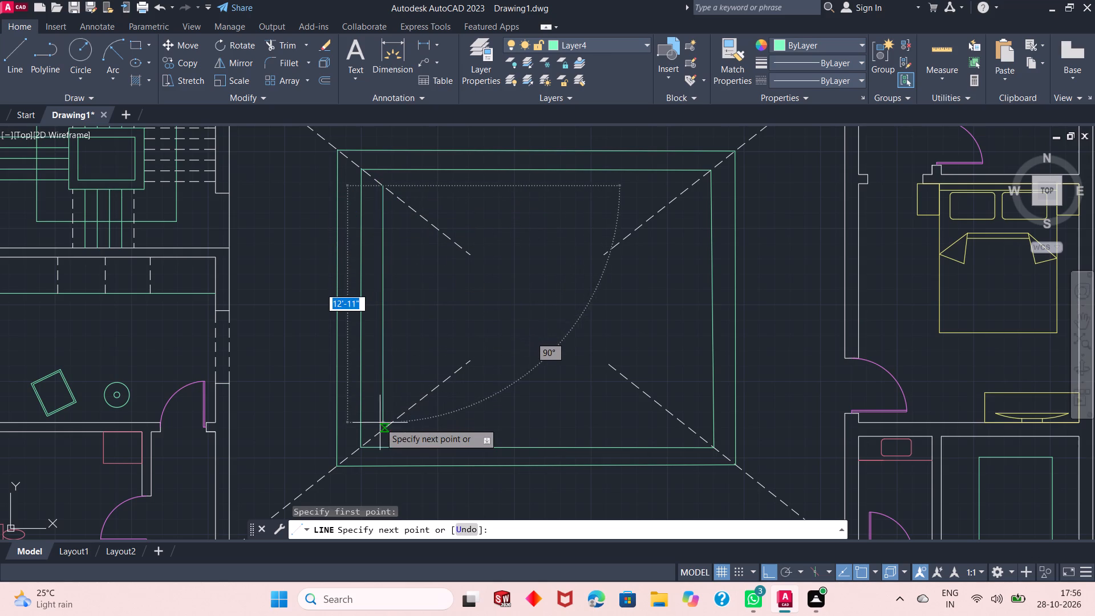
pyautogui.click(380, 430)
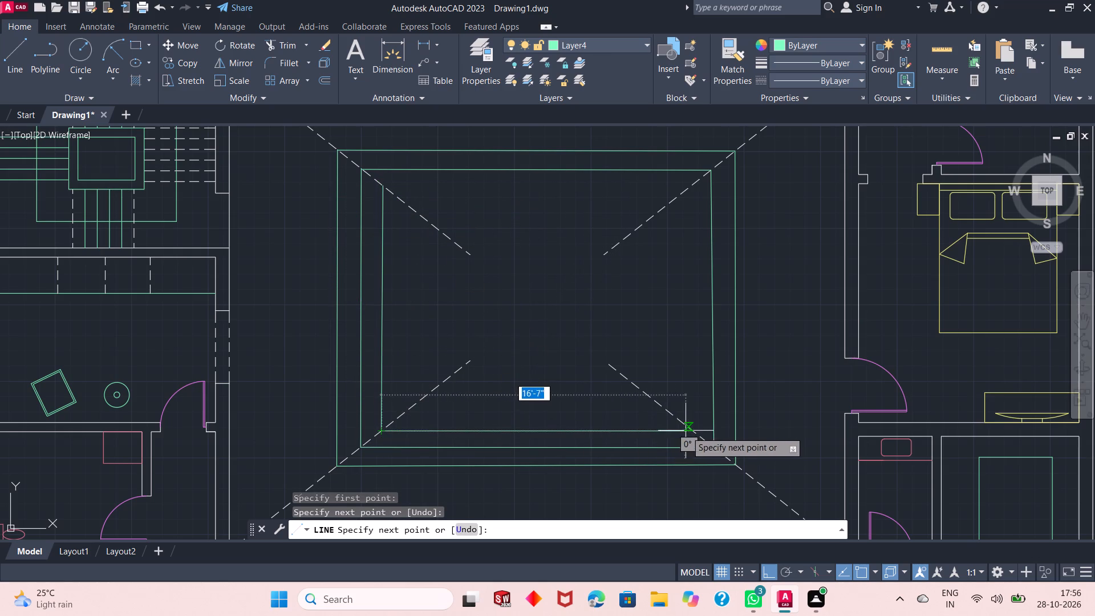
pyautogui.click(692, 432)
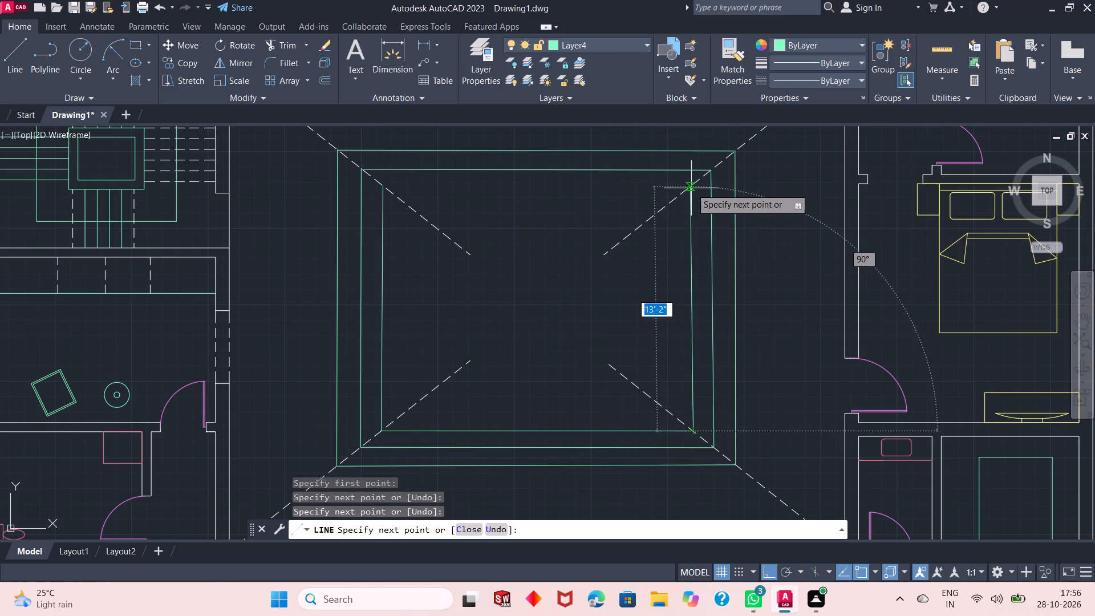
pyautogui.click(691, 182)
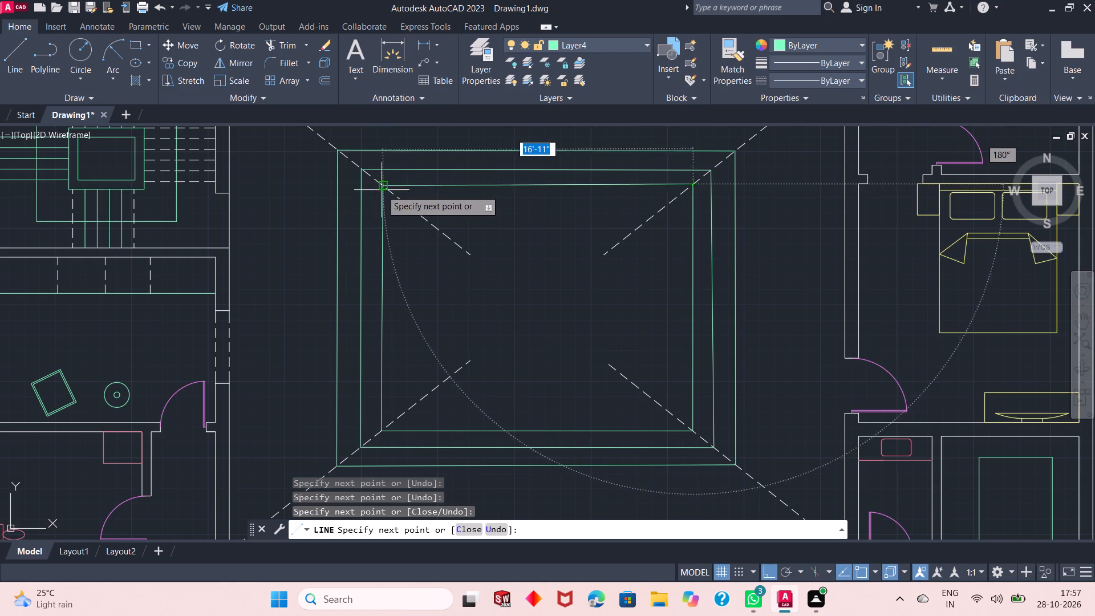
pyautogui.click(382, 189)
pyautogui.rightClick(480, 217)
pyautogui.click(522, 226)
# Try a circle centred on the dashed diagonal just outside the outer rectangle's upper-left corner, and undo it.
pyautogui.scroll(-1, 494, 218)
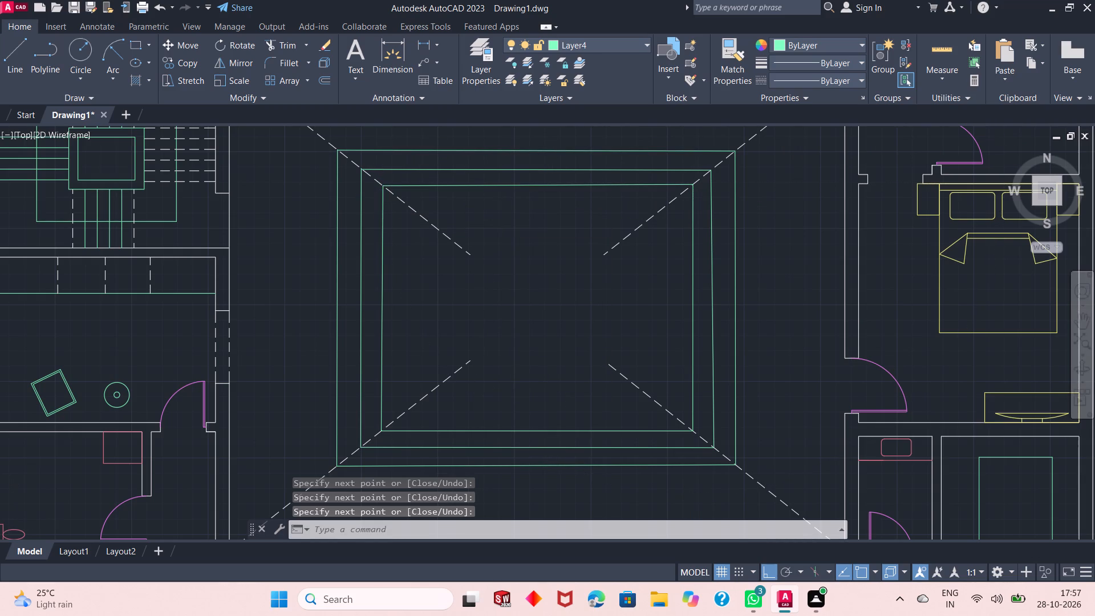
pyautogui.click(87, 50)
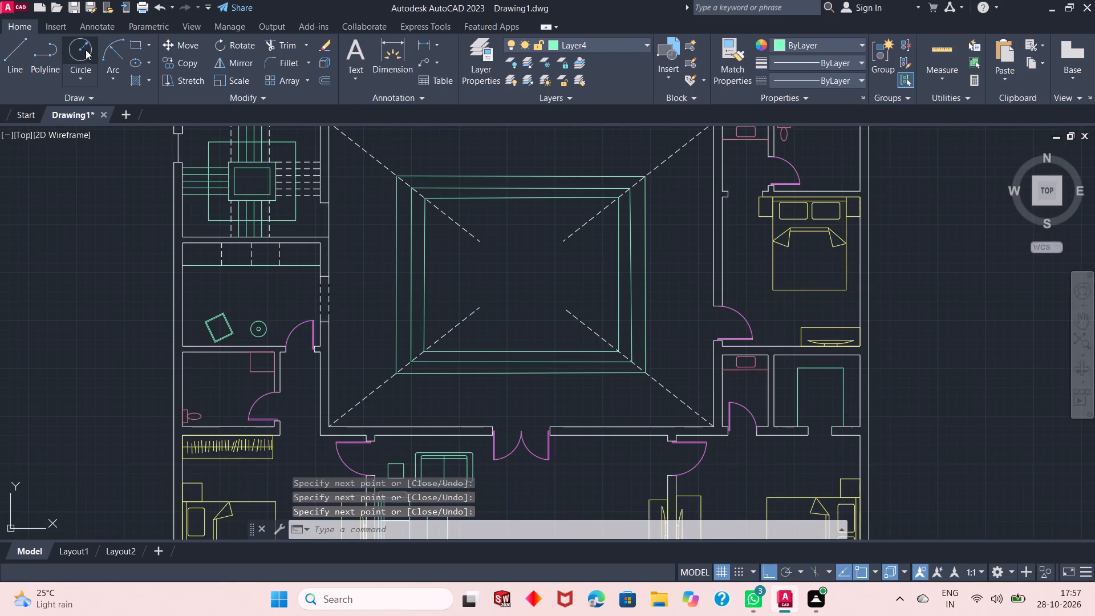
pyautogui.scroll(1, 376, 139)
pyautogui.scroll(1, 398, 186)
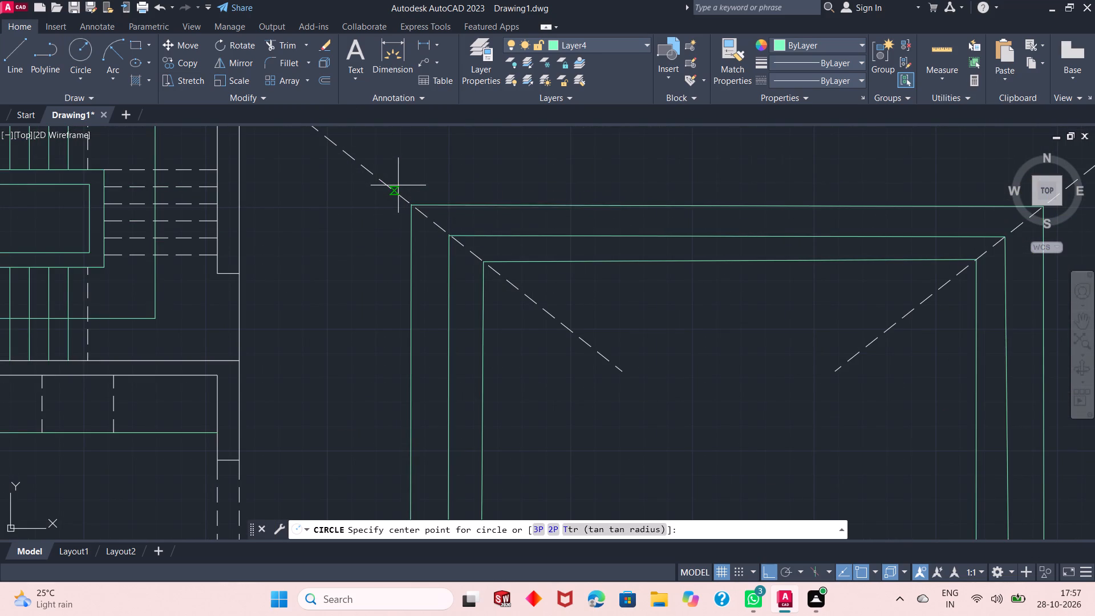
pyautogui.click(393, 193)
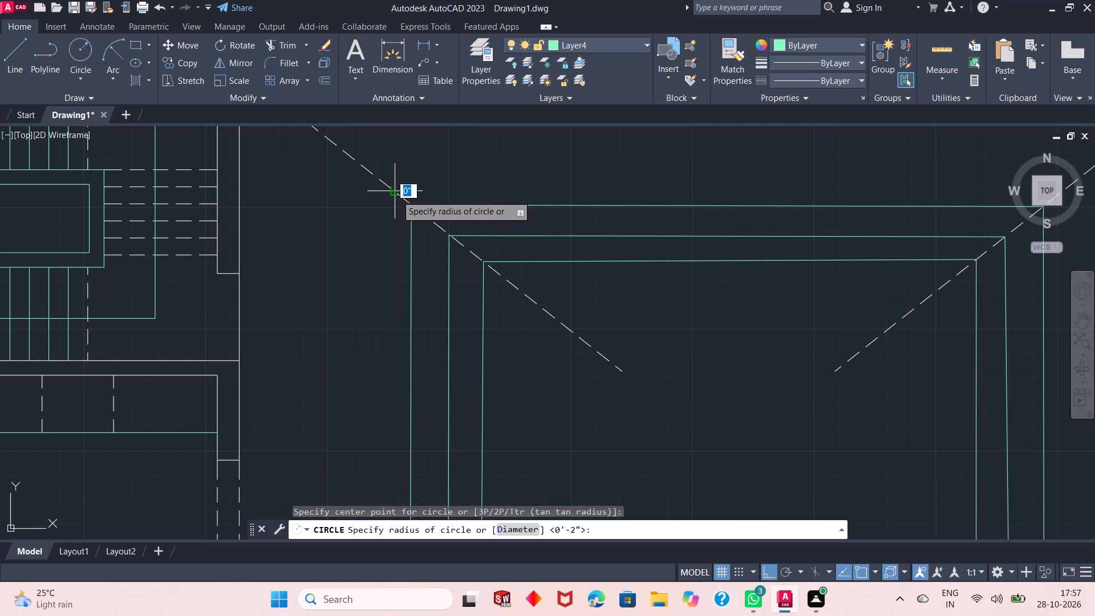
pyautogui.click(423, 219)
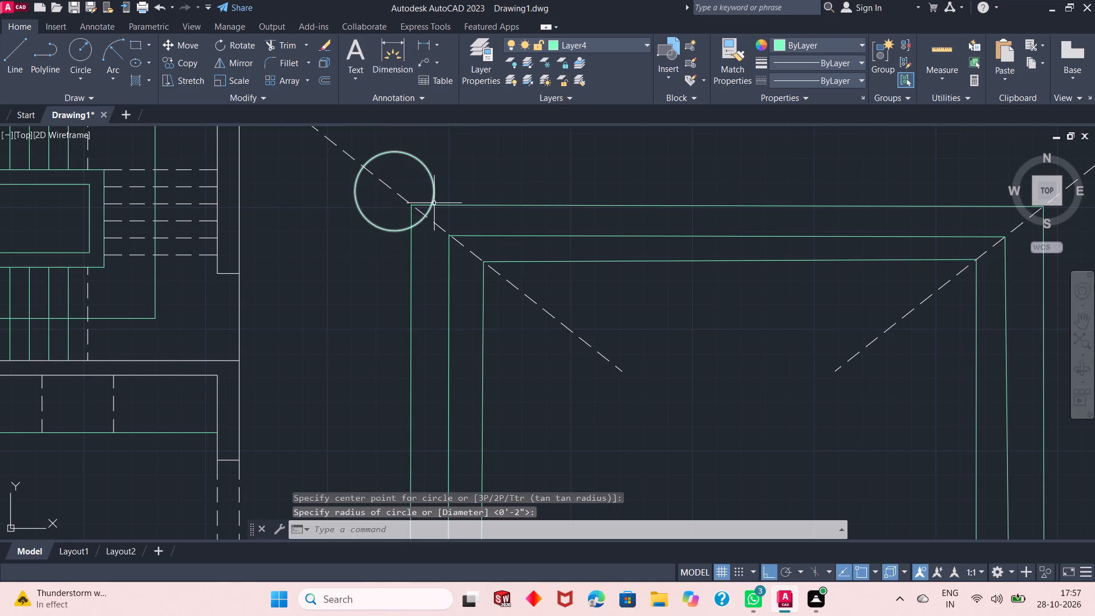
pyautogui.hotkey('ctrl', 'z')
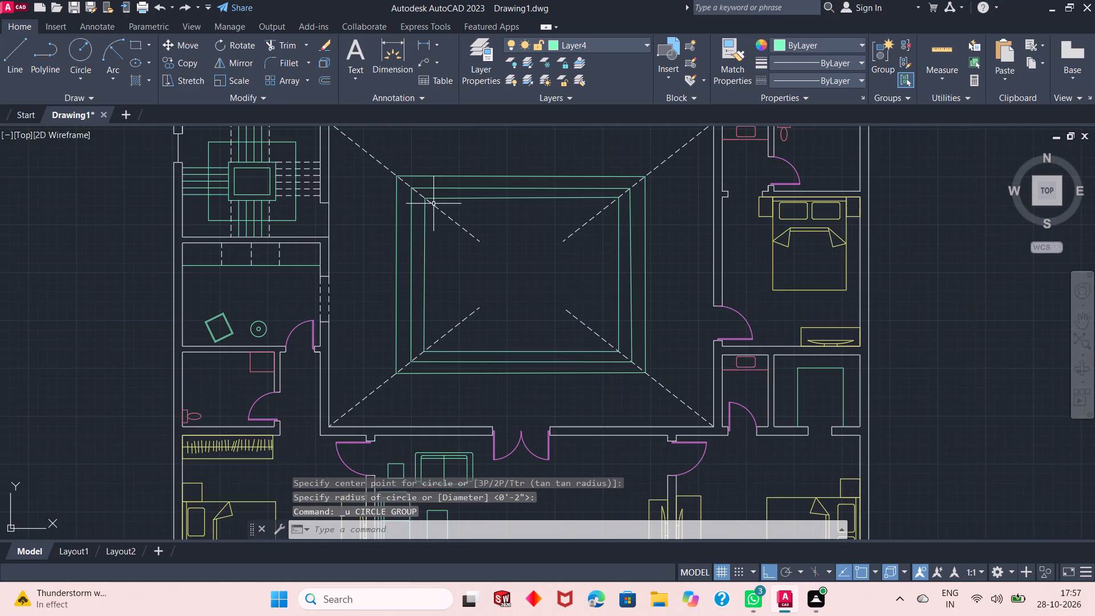
# Draw a circle of radius 1'1" centred on the dashed diagonal just outside the outer rectangle's upper-left corner.
pyautogui.scroll(2, 395, 152)
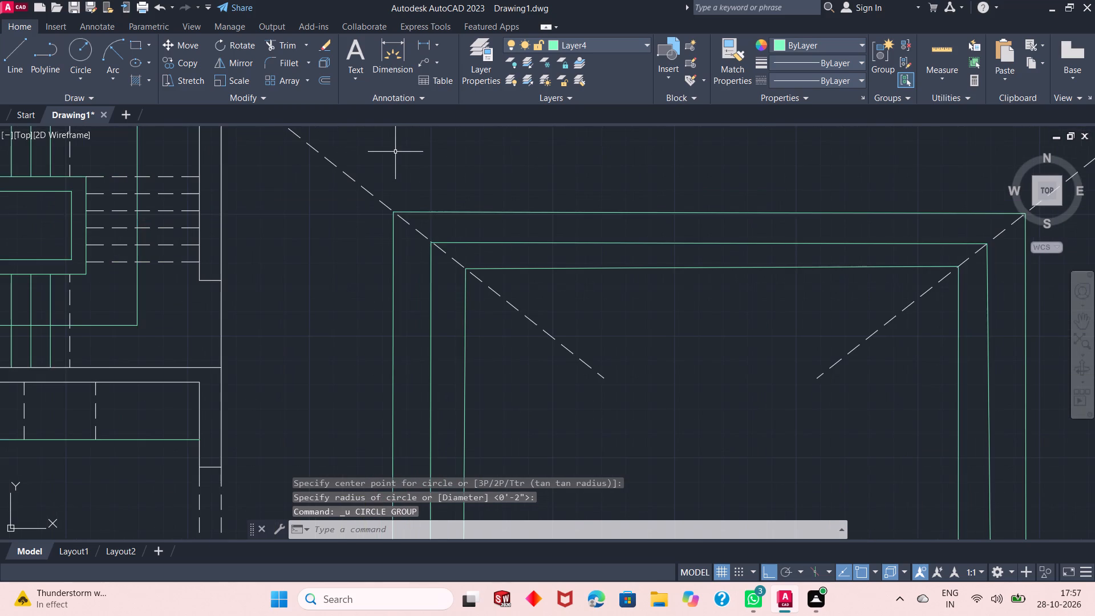
pyautogui.scroll(1, 395, 152)
pyautogui.click(77, 52)
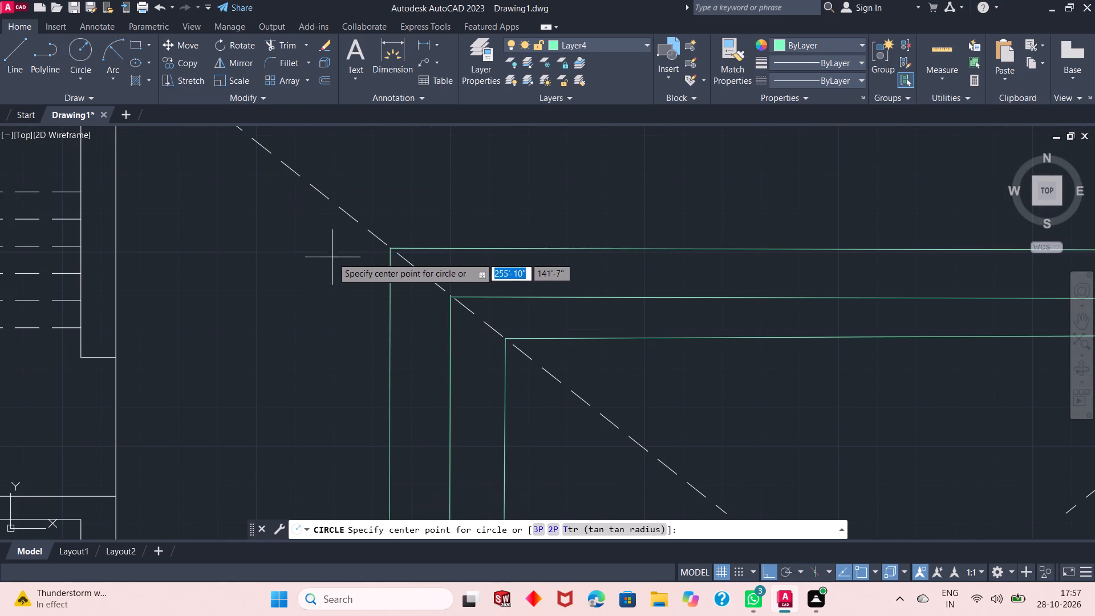
pyautogui.click(368, 229)
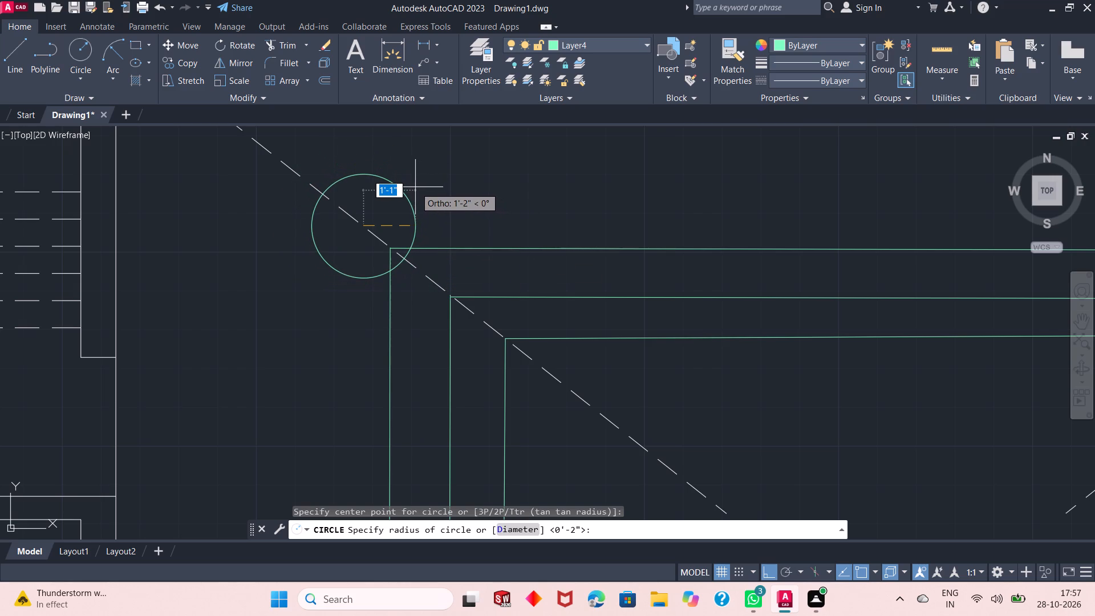
pyautogui.write('1\'1"')
pyautogui.press('Return')
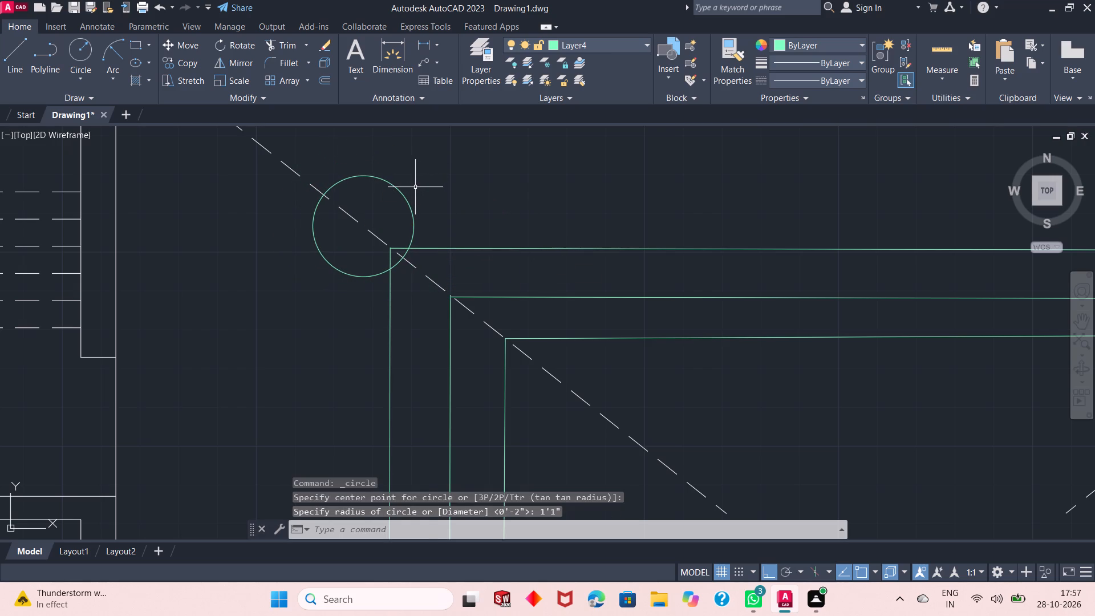
# Copy the circle by its centre about 23' horizontally onto the dashed diagonal at the outer rectangle's upper-right corner.
pyautogui.scroll(-2, 393, 180)
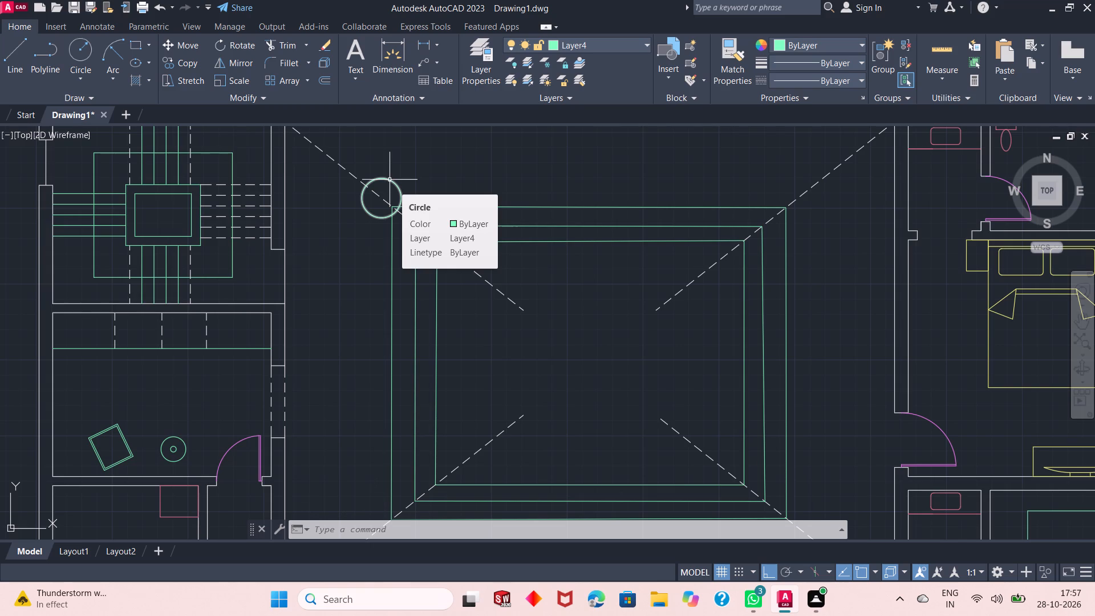
pyautogui.click(390, 180)
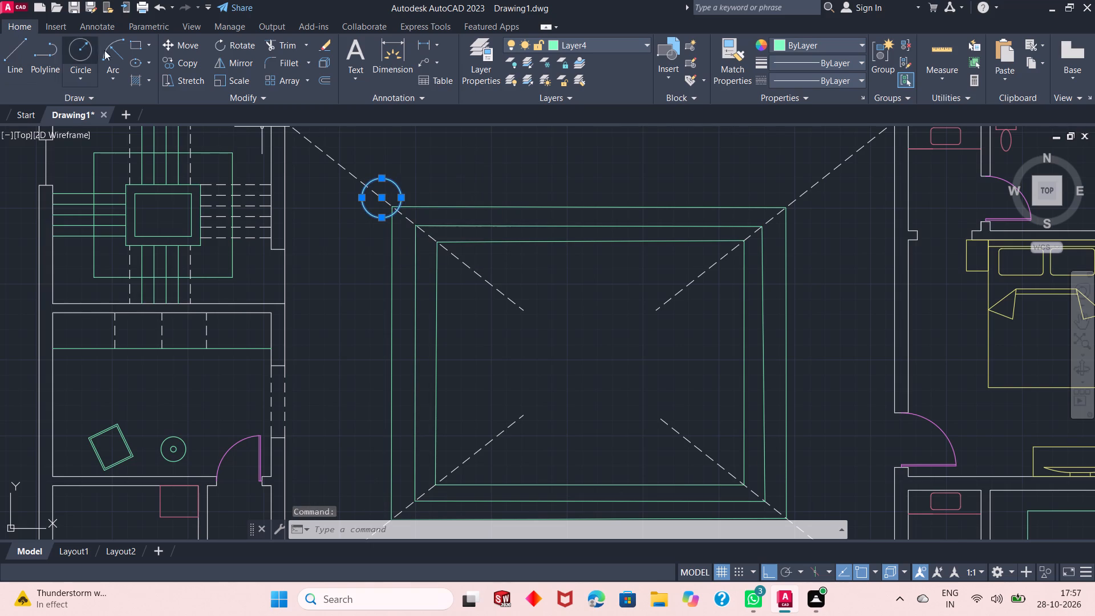
pyautogui.click(181, 63)
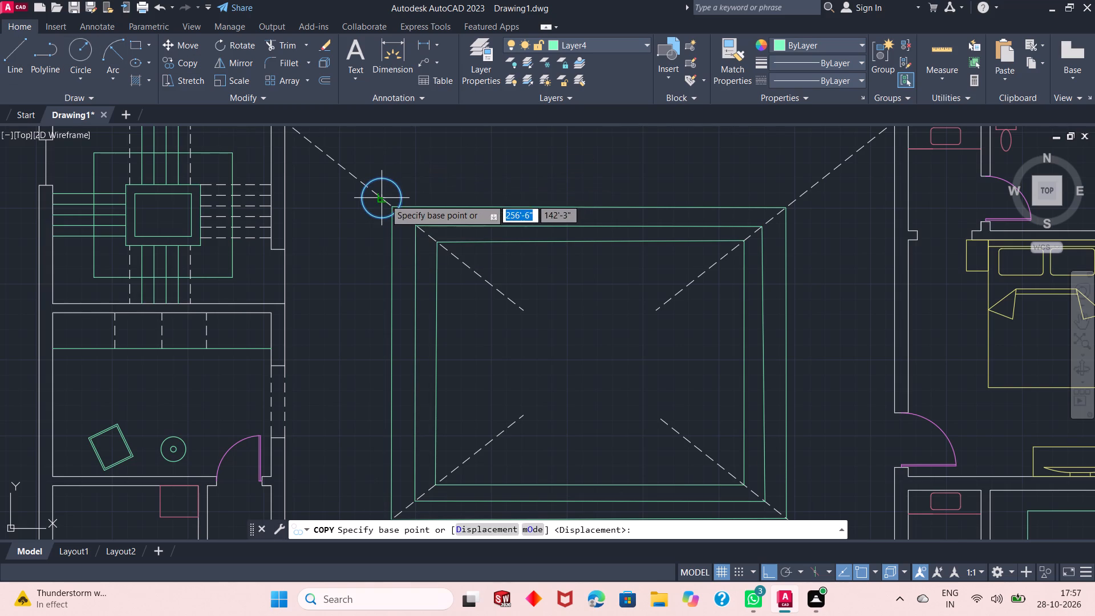
pyautogui.click(384, 201)
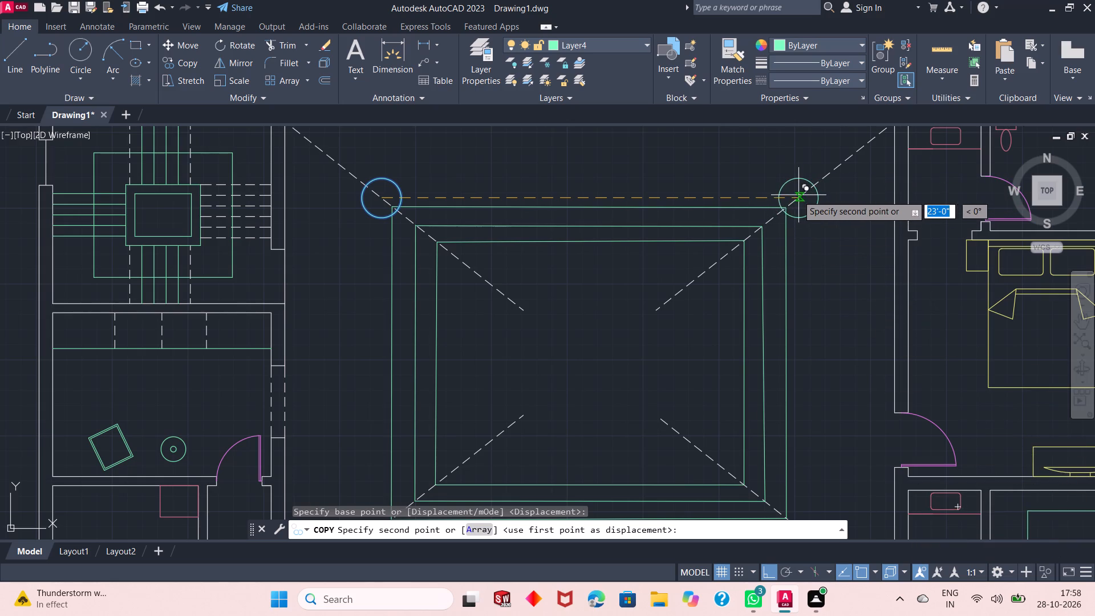
pyautogui.scroll(1, 790, 195)
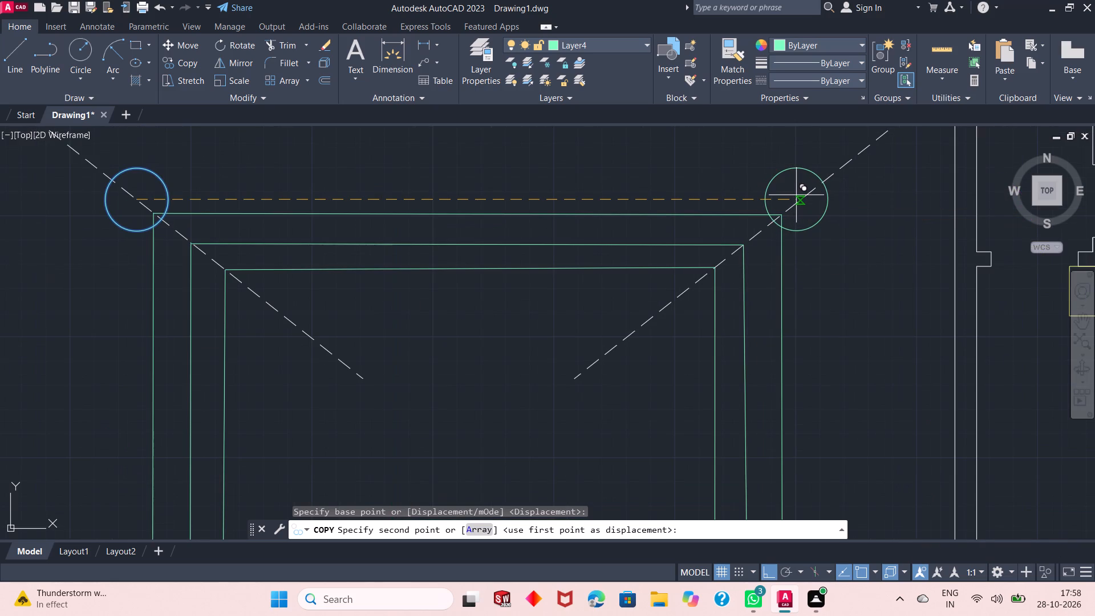
pyautogui.click(795, 195)
pyautogui.rightClick(795, 195)
pyautogui.click(802, 202)
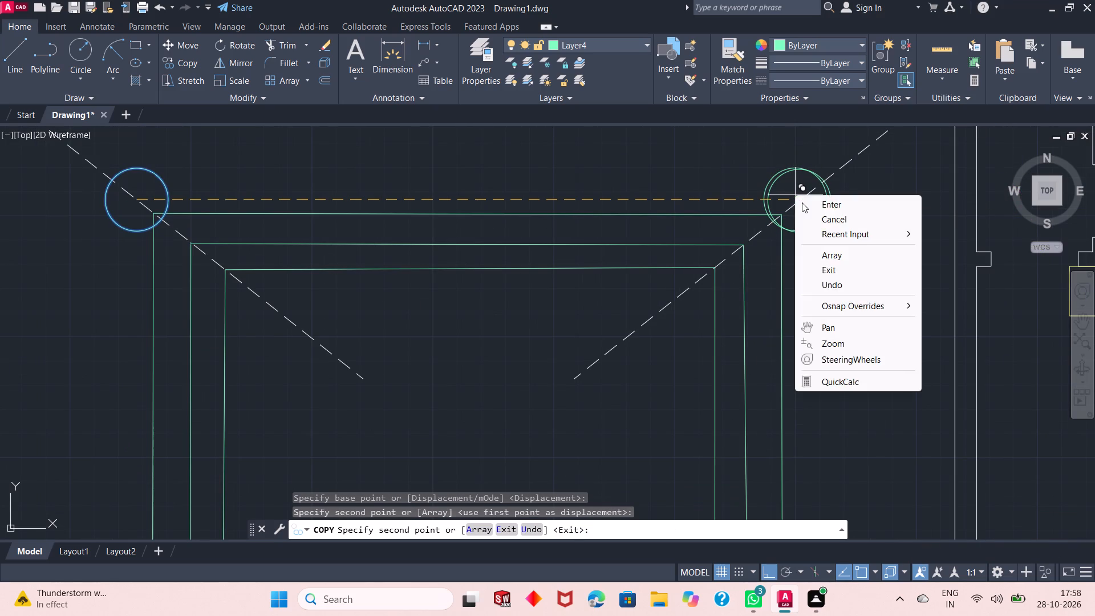
pyautogui.scroll(-2, 671, 184)
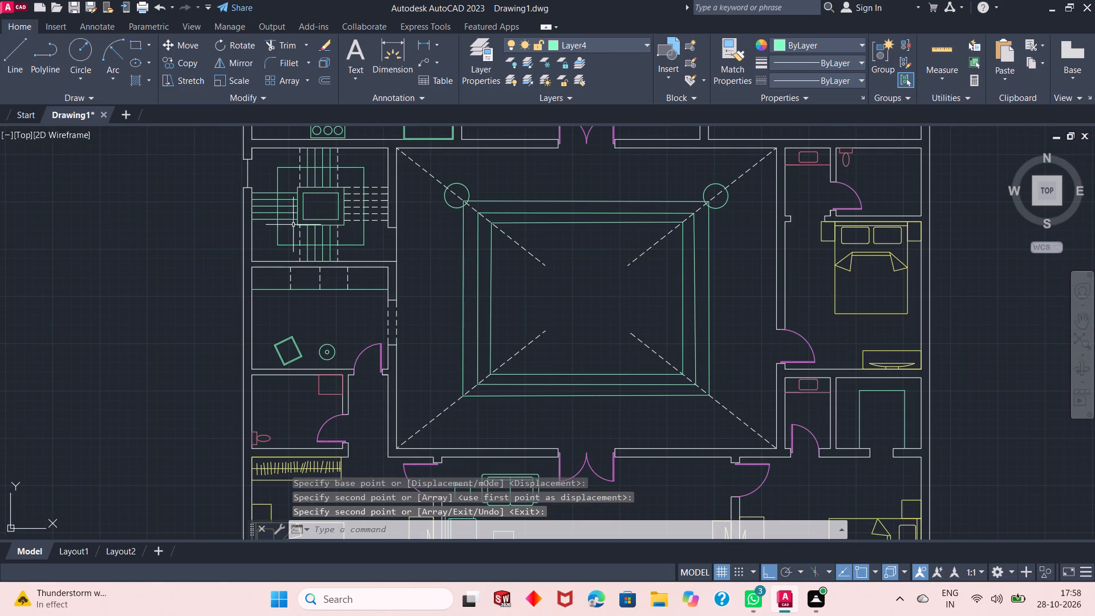
# Copy the upper-left circle by its centre about 18'-1" straight down onto the dashed diagonal at the outer rectangle's lower-left corner.
pyautogui.click(443, 204)
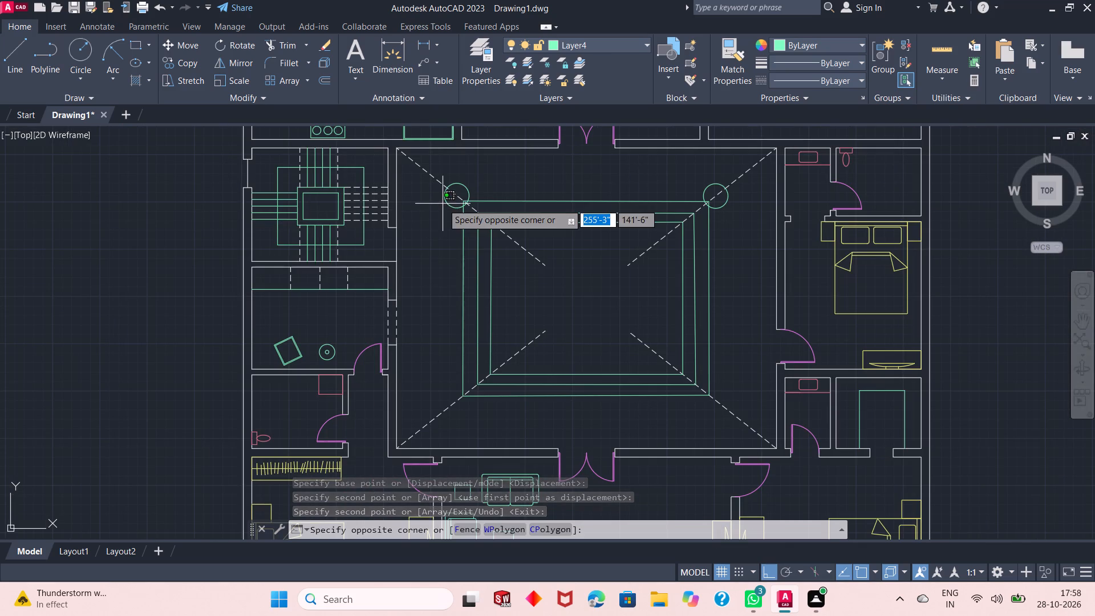
pyautogui.click(443, 204)
pyautogui.click(449, 202)
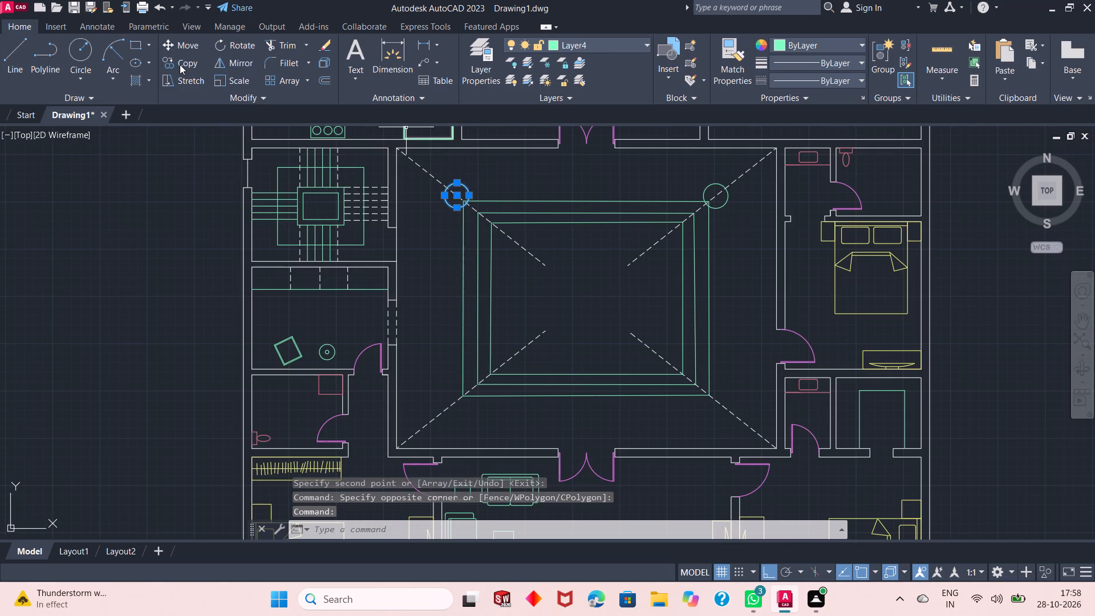
pyautogui.click(180, 64)
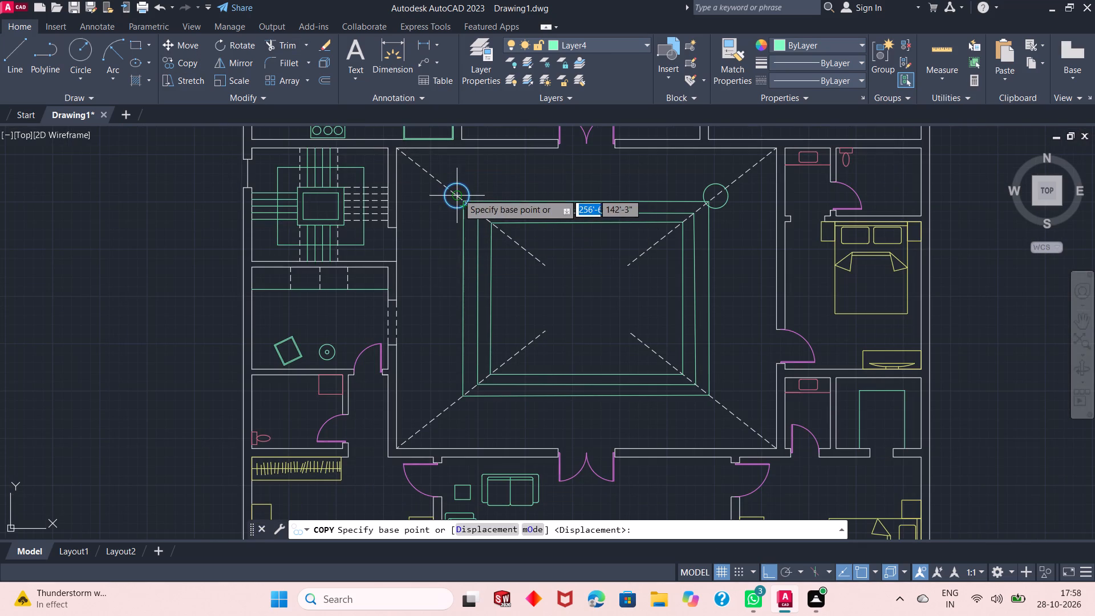
pyautogui.click(457, 192)
pyautogui.scroll(3, 463, 395)
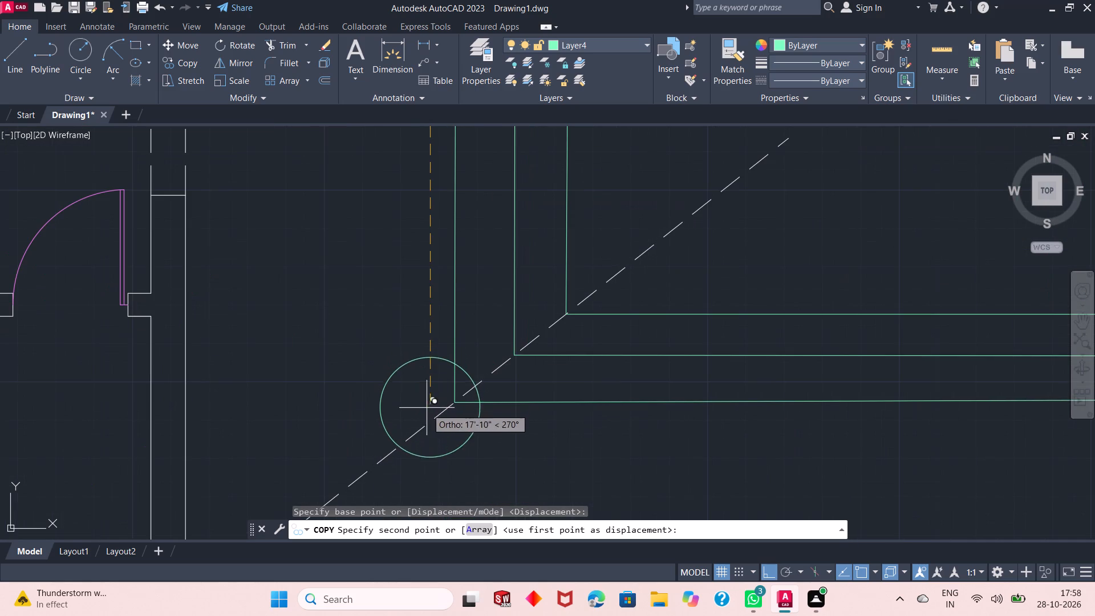
pyautogui.click(429, 427)
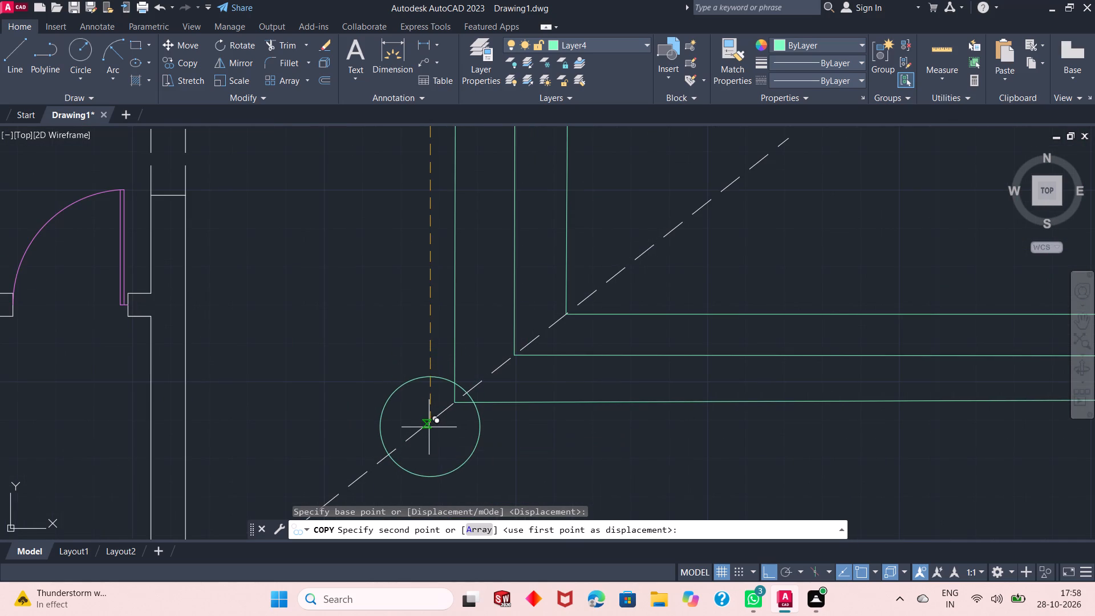
pyautogui.scroll(-1, 432, 422)
pyautogui.rightClick(432, 420)
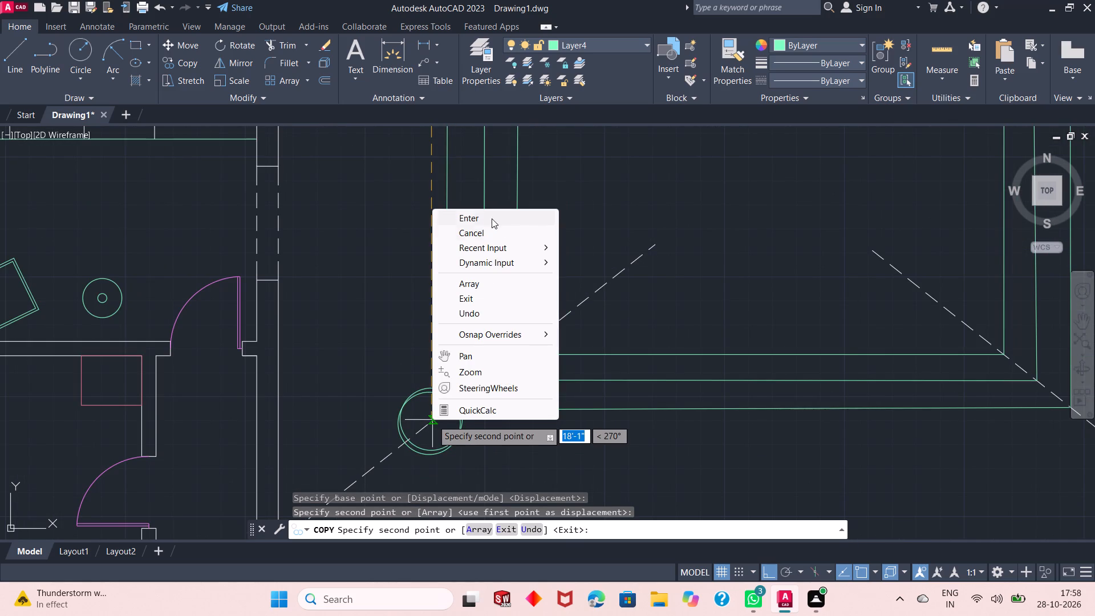
pyautogui.click(492, 213)
# Copy the upper-right circle by its centre about 18' straight down onto the dashed diagonal at the outer rectangle's lower-right corner.
pyautogui.scroll(-2, 387, 365)
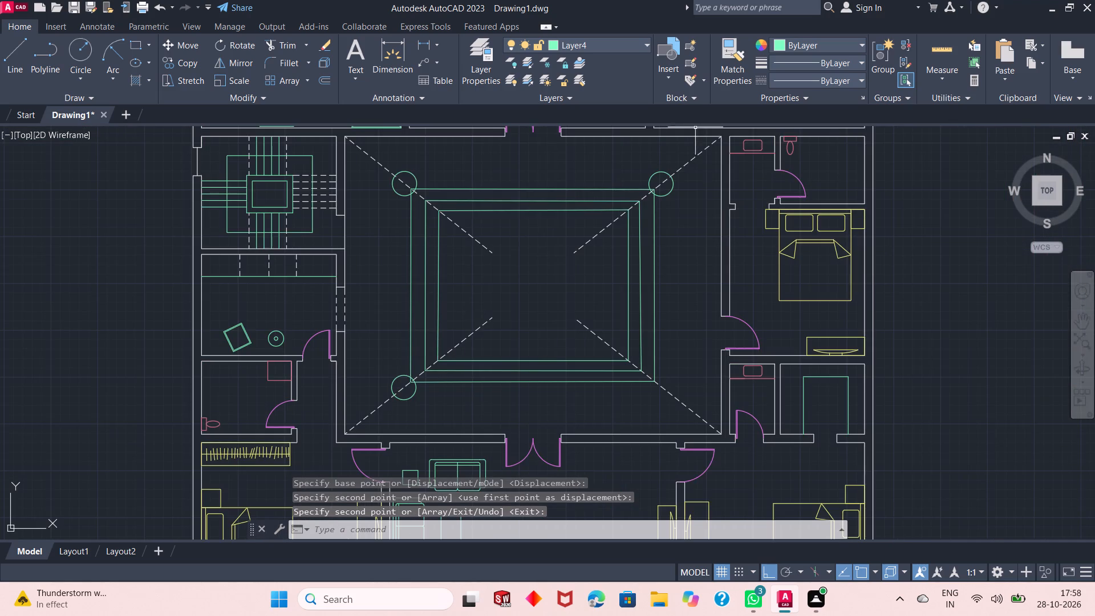
pyautogui.scroll(1, 667, 191)
pyautogui.click(662, 156)
pyautogui.click(642, 164)
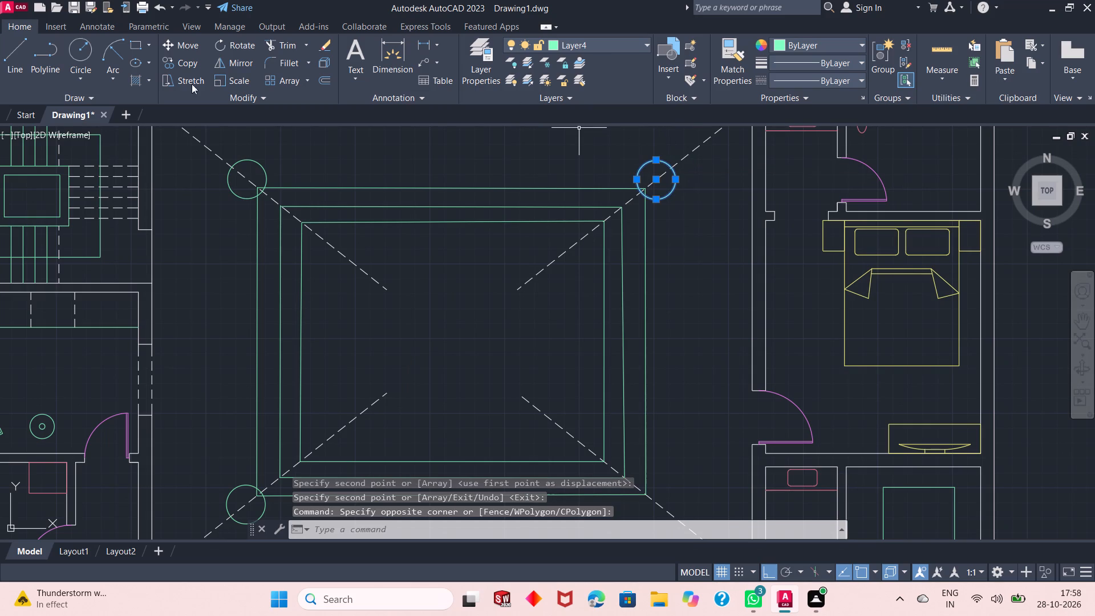
pyautogui.click(177, 60)
pyautogui.click(662, 179)
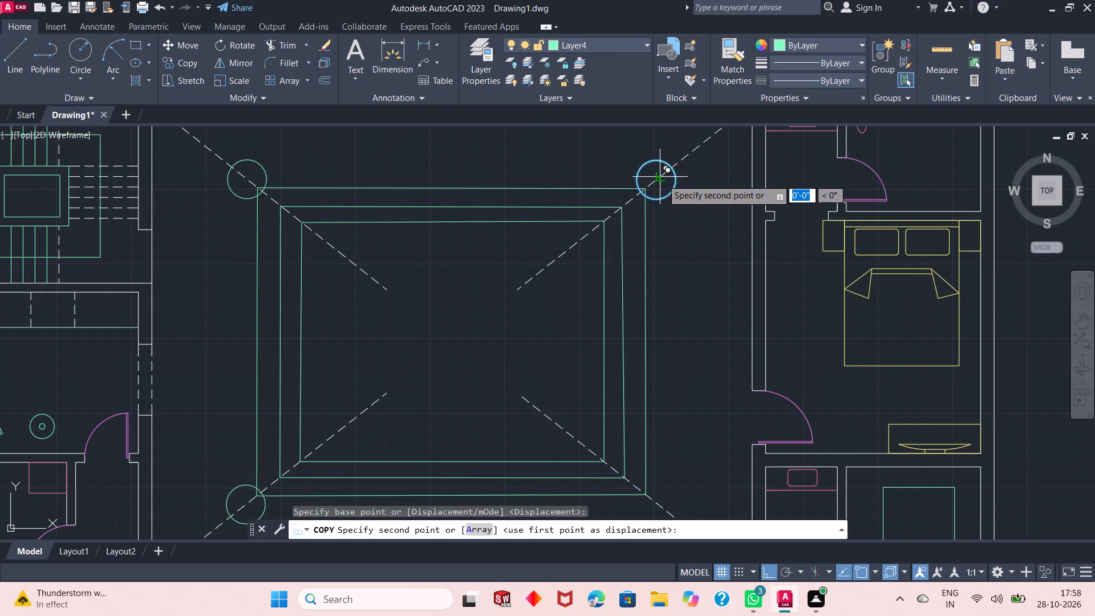
pyautogui.scroll(-2, 674, 262)
pyautogui.scroll(2, 661, 358)
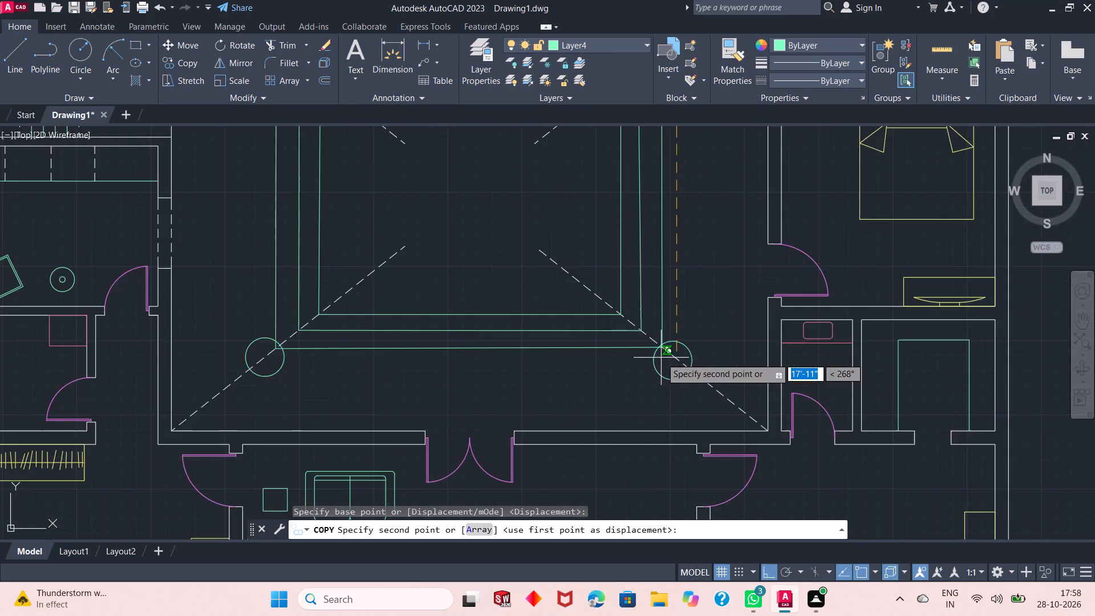
pyautogui.scroll(1, 661, 358)
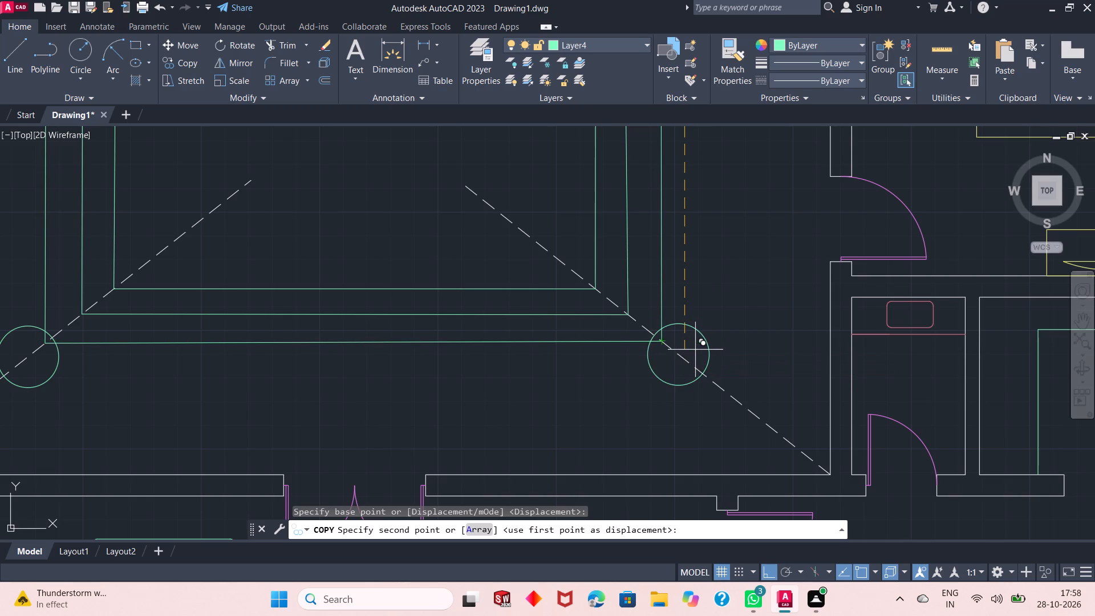
pyautogui.click(695, 350)
pyautogui.rightClick(718, 339)
pyautogui.click(730, 342)
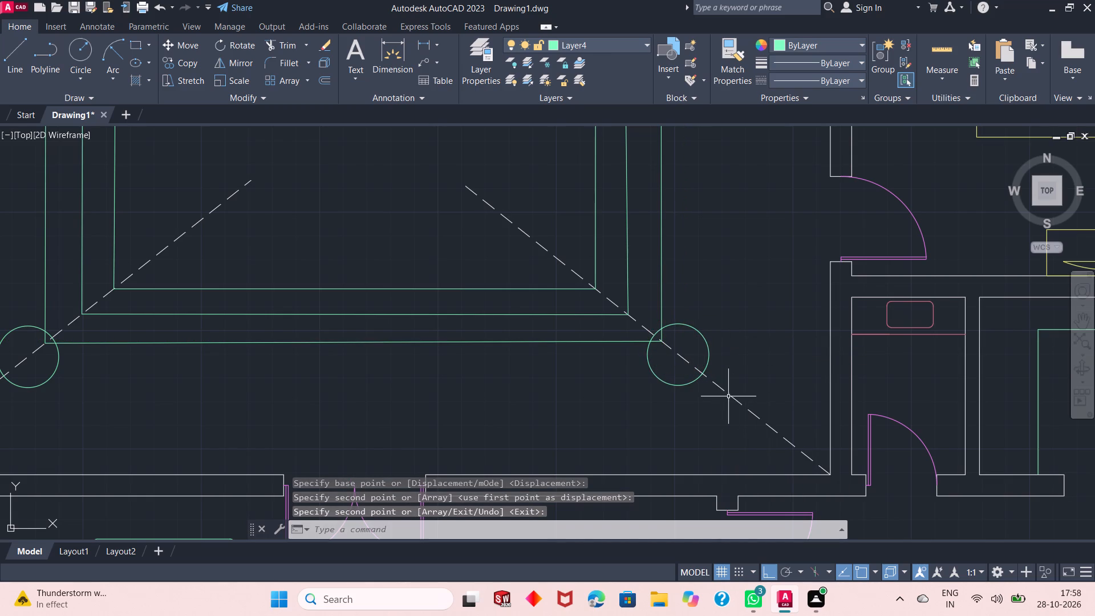
# Move the four corner circles of the central room to layer 0.
pyautogui.scroll(-2, 669, 403)
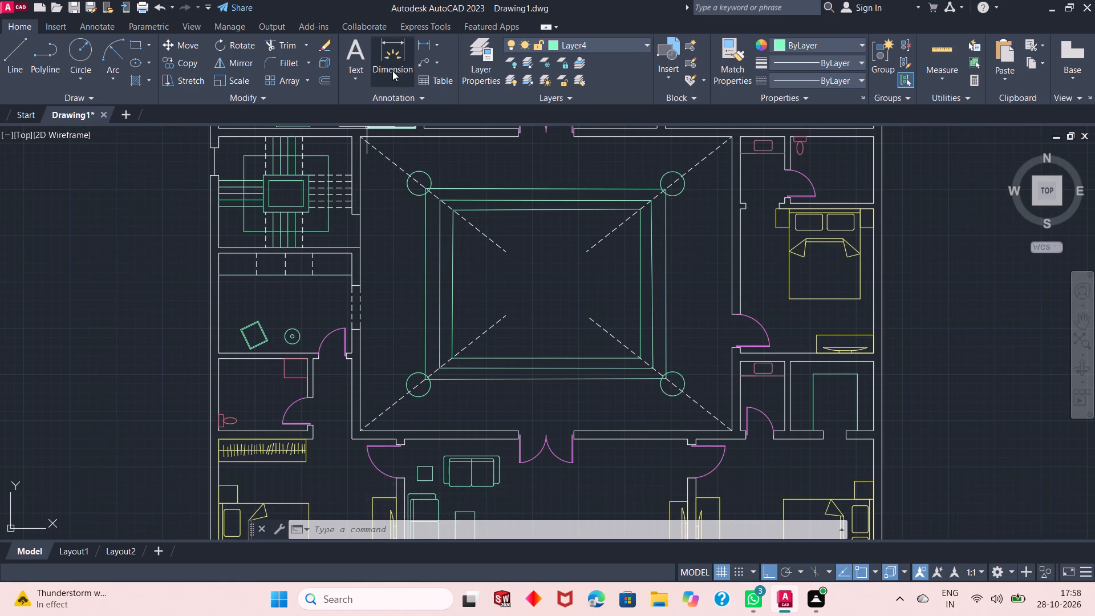
pyautogui.click(599, 44)
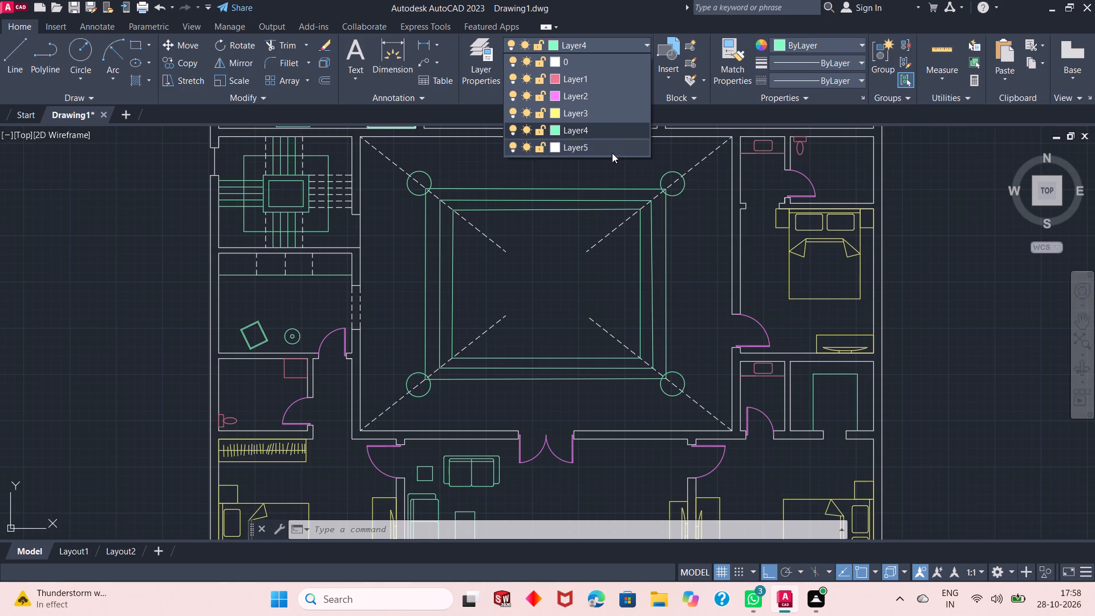
pyautogui.click(606, 168)
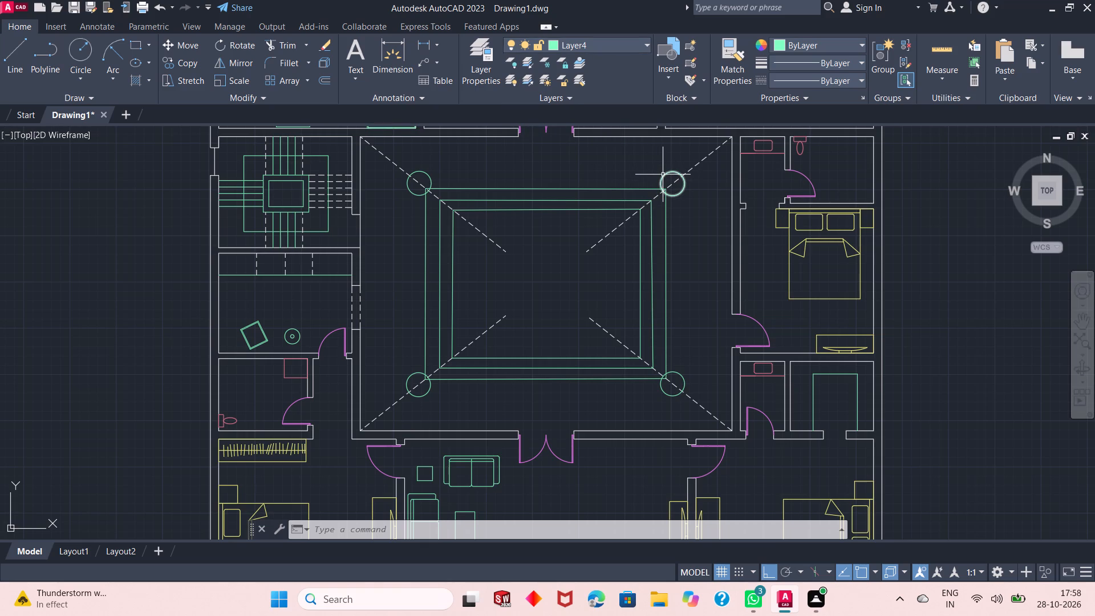
pyautogui.click(672, 175)
pyautogui.click(666, 167)
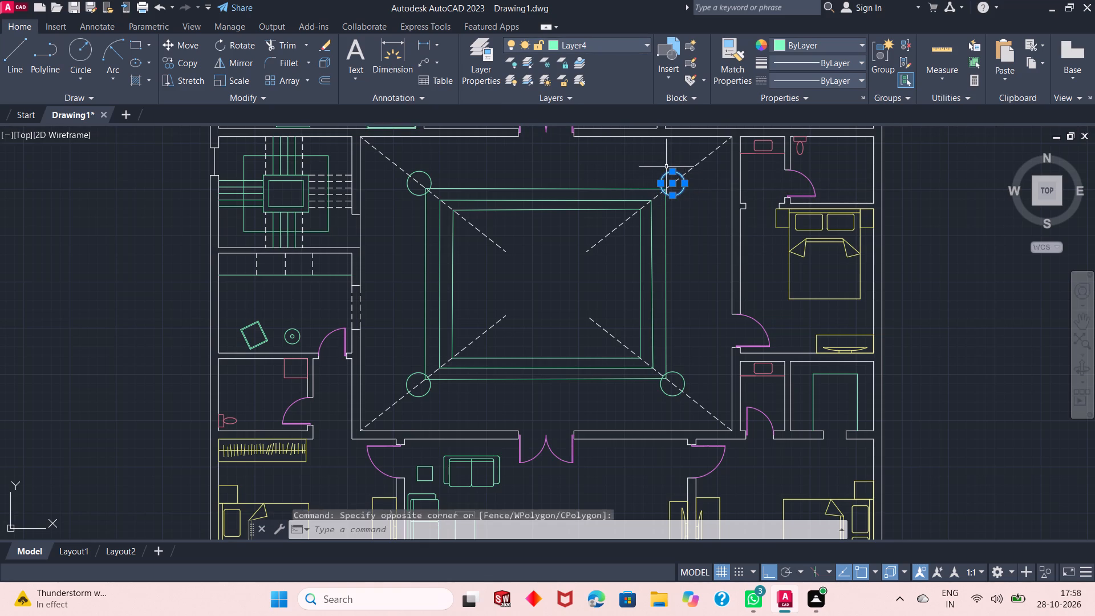
pyautogui.click(435, 160)
pyautogui.click(425, 175)
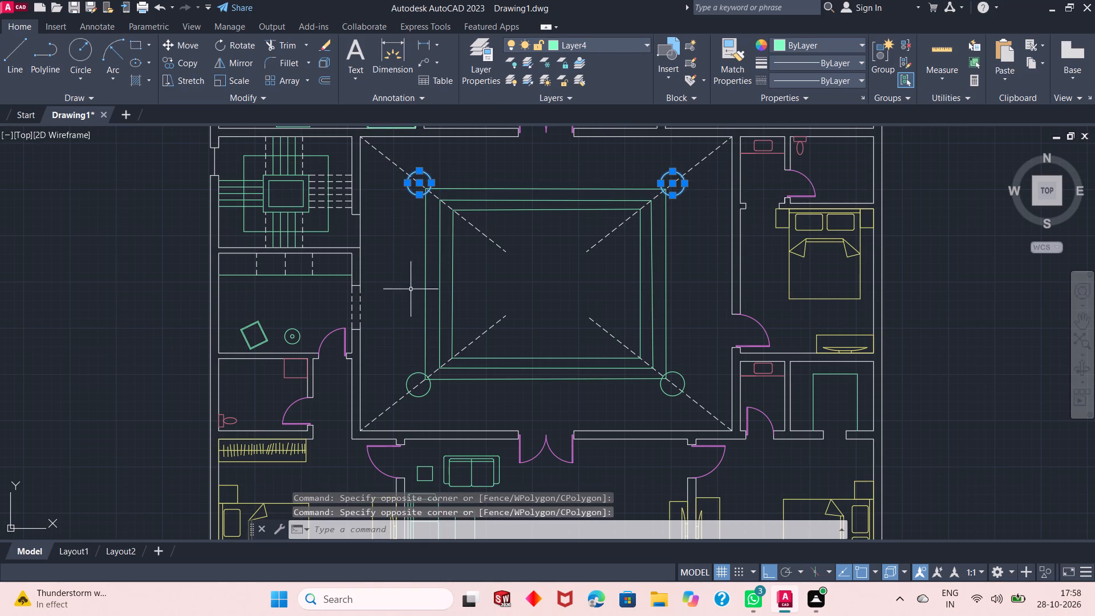
pyautogui.click(414, 363)
pyautogui.click(401, 384)
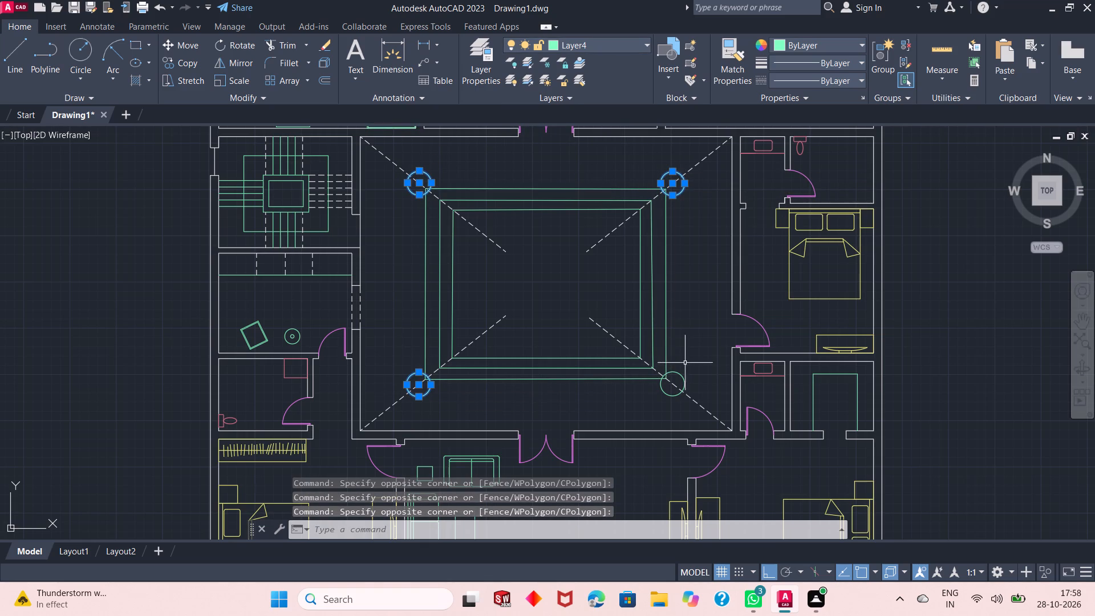
pyautogui.click(689, 363)
pyautogui.click(678, 383)
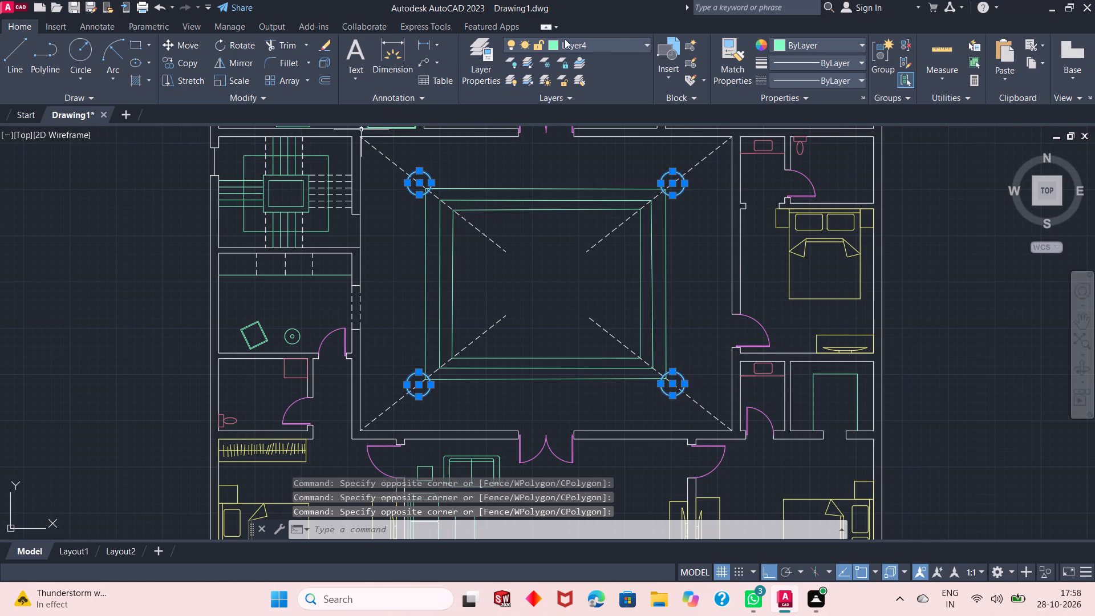
pyautogui.click(618, 42)
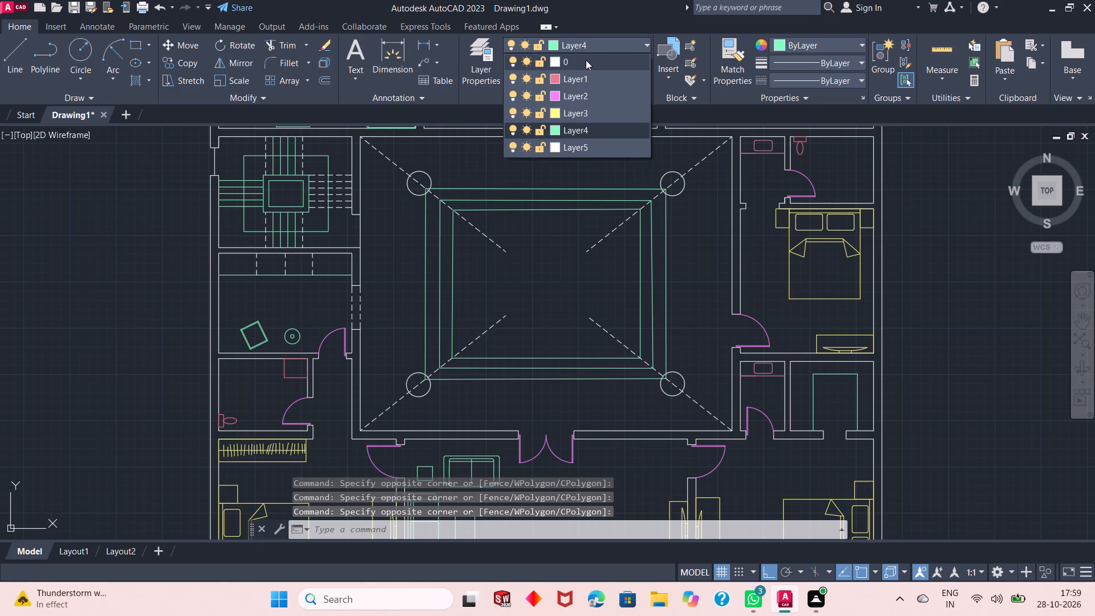
pyautogui.click(586, 60)
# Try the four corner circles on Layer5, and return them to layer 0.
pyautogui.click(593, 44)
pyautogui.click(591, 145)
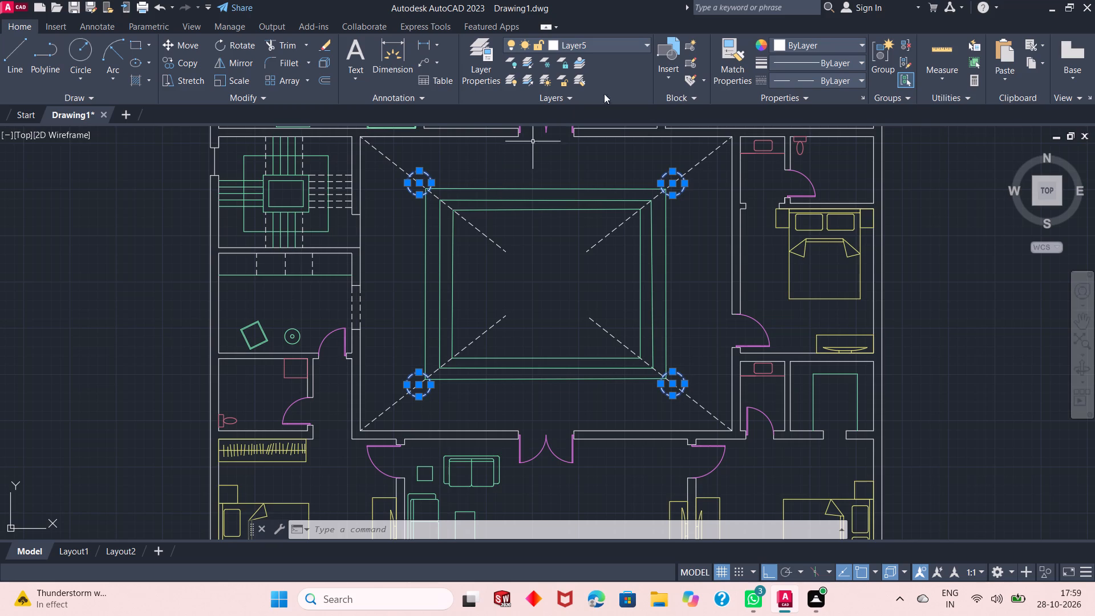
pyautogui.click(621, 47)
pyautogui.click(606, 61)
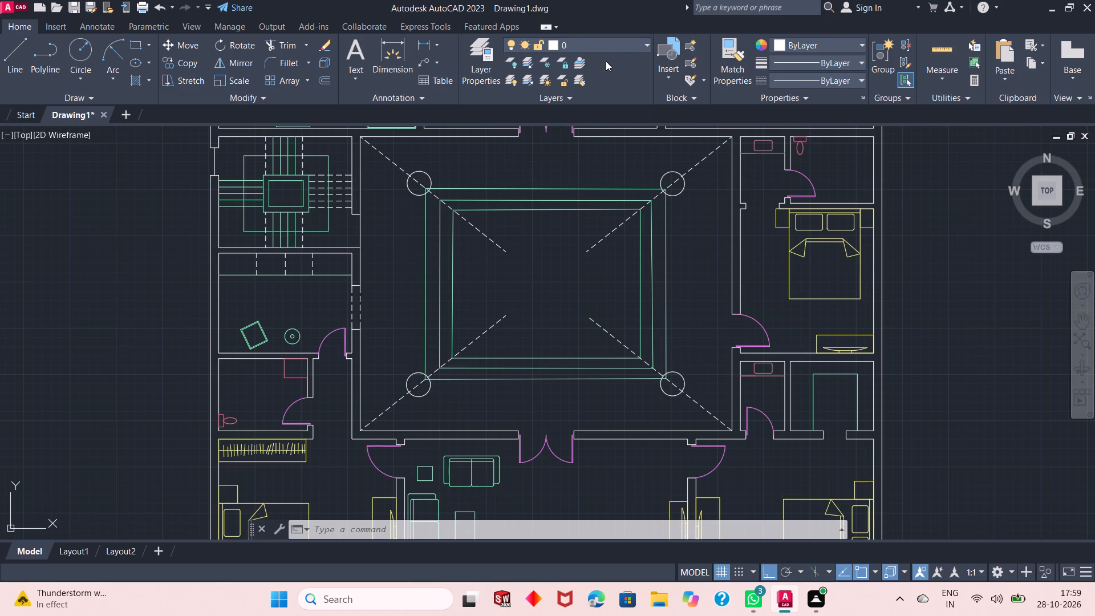
# With the circles deselected and Layer5 current, draw a vertical line about 18' long joining the outer left quadrants of the two left circles.
pyautogui.press('Escape')
pyautogui.press('Escape')
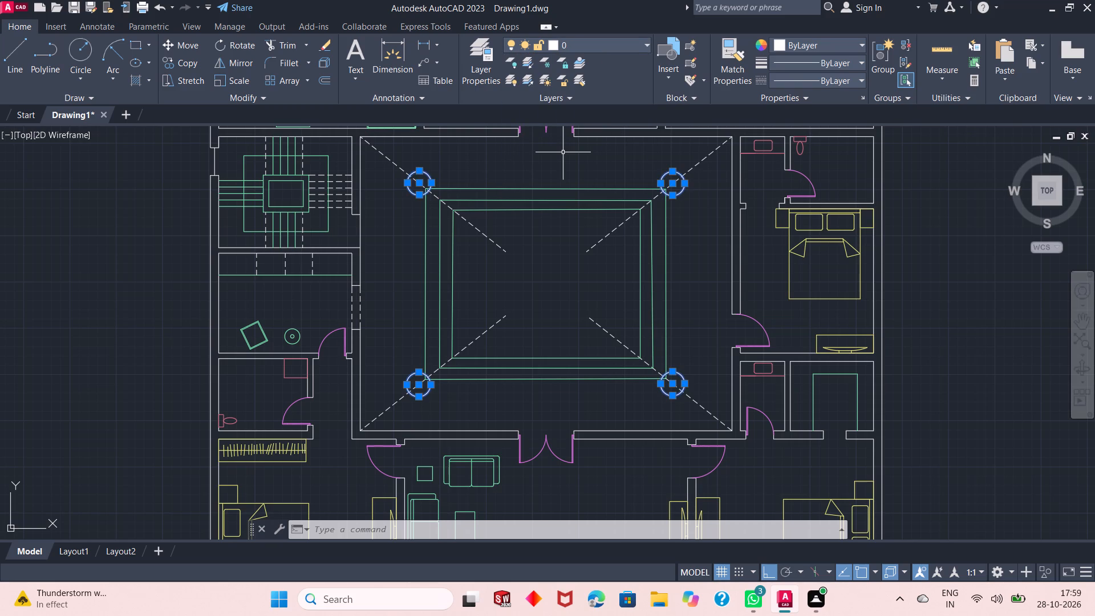
pyautogui.press('Escape')
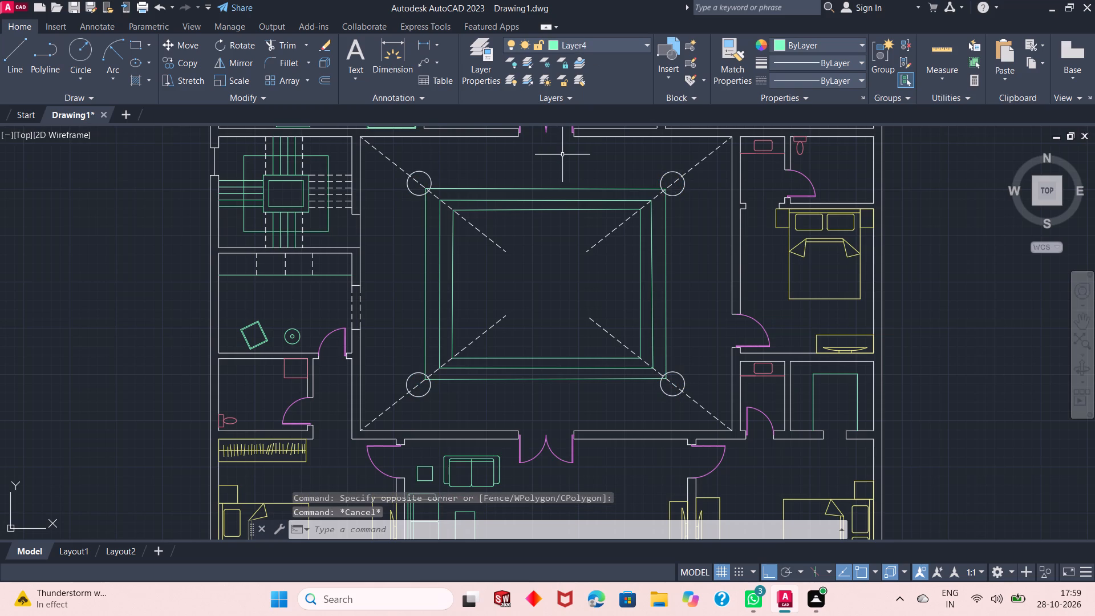
pyautogui.click(613, 35)
pyautogui.click(604, 47)
pyautogui.click(584, 145)
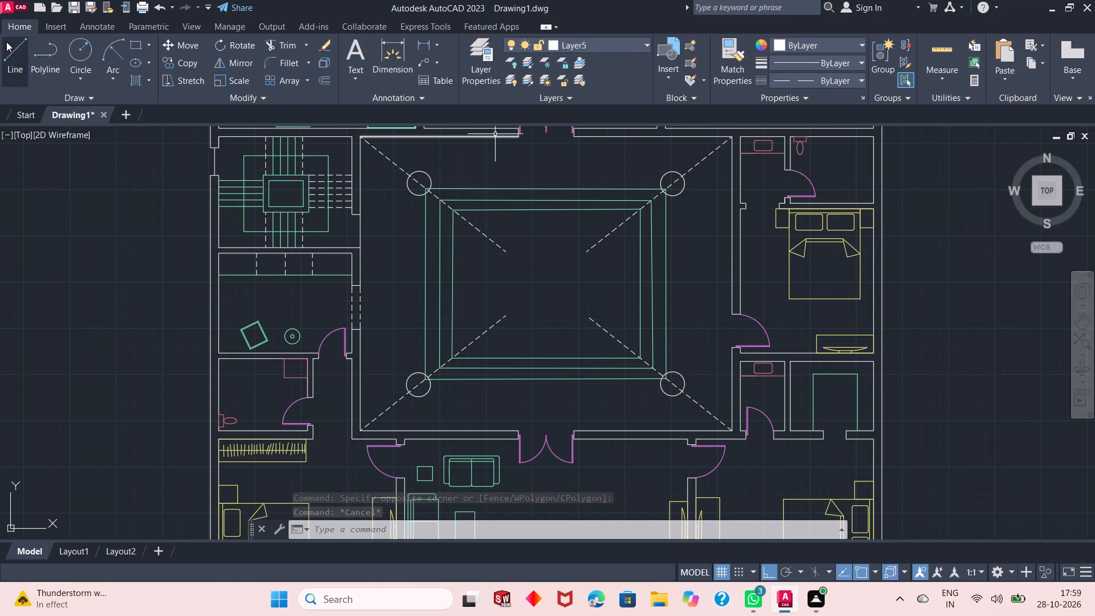
pyautogui.click(6, 42)
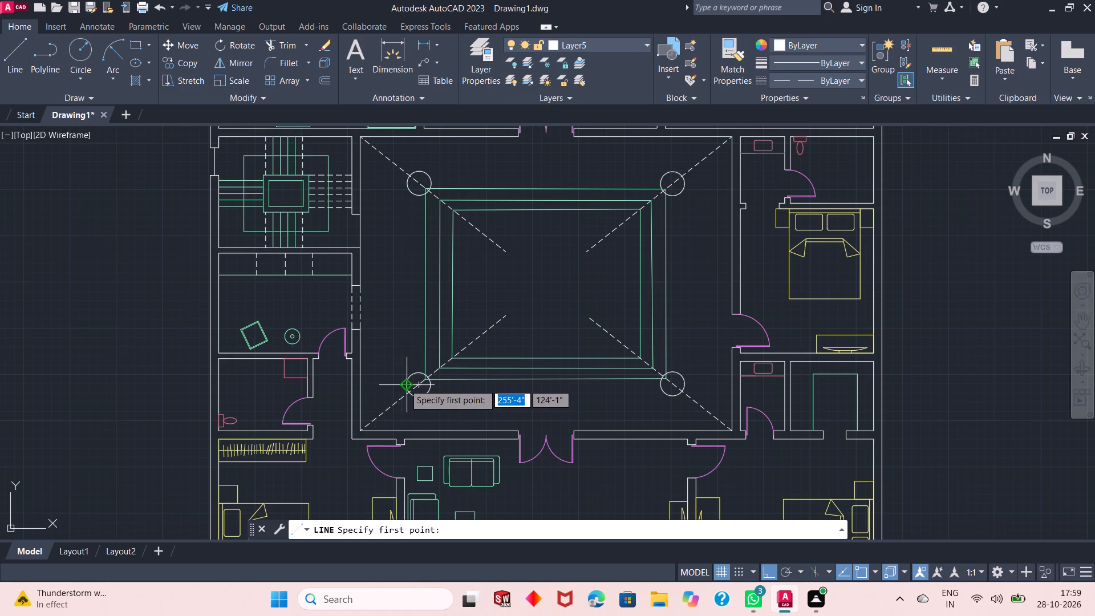
pyautogui.click(405, 384)
pyautogui.click(407, 186)
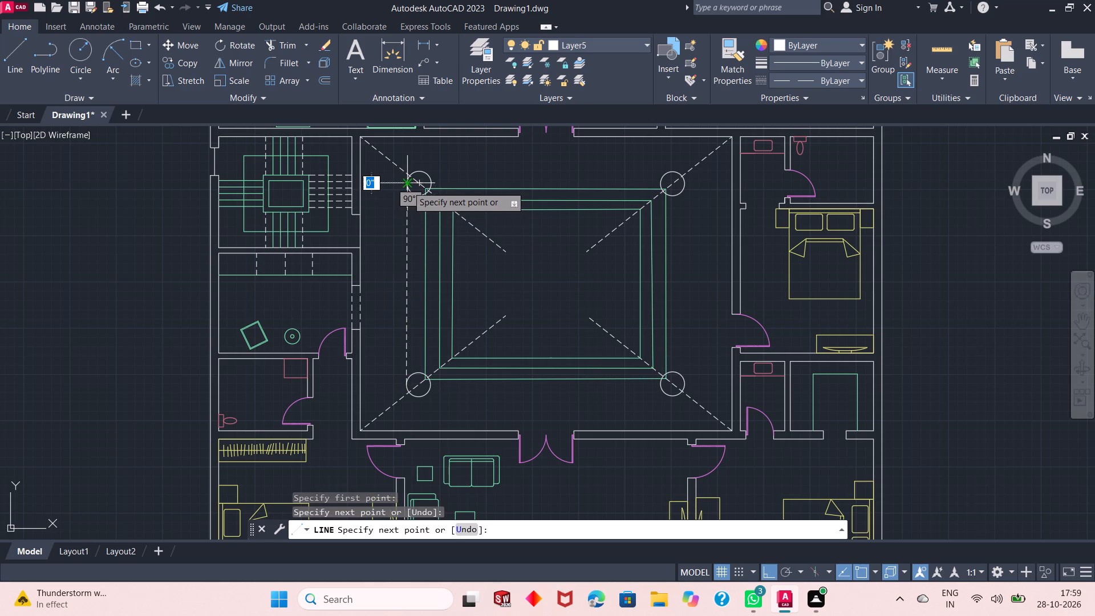
pyautogui.rightClick(407, 185)
pyautogui.click(412, 195)
# Draw a horizontal dashed line about 23' long joining the top quadrants of the two upper circles.
pyautogui.rightClick(443, 161)
pyautogui.click(451, 168)
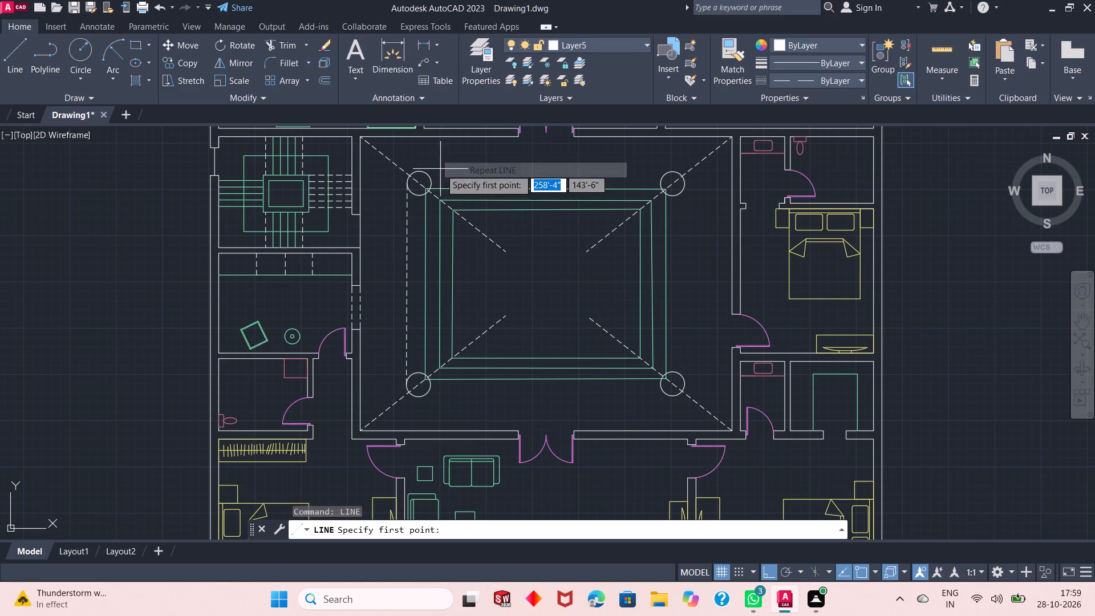
pyautogui.click(419, 171)
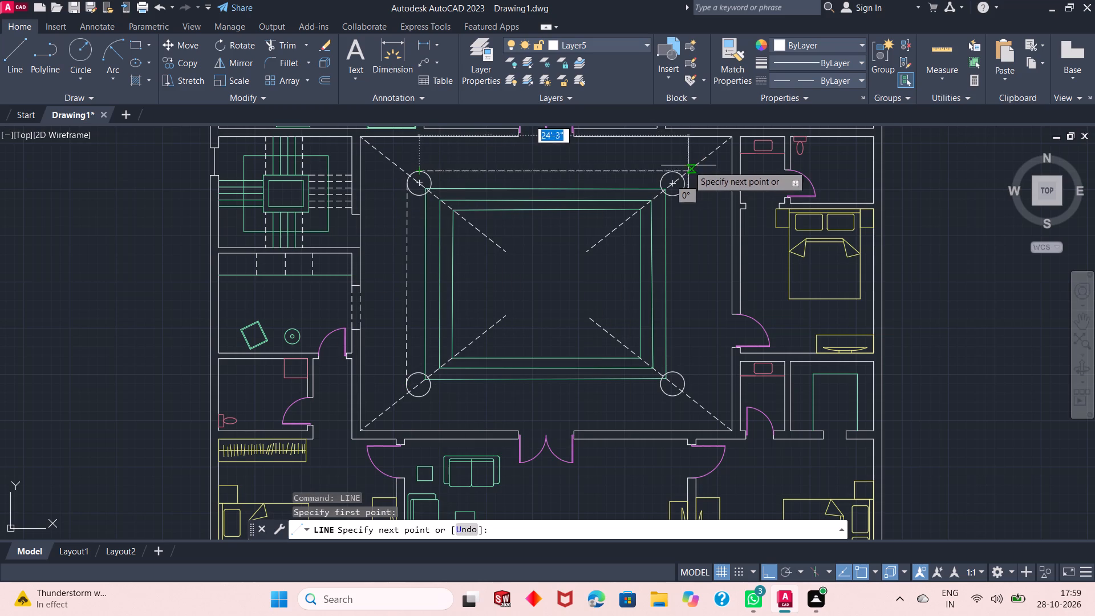
pyautogui.click(676, 173)
pyautogui.rightClick(669, 163)
pyautogui.click(678, 167)
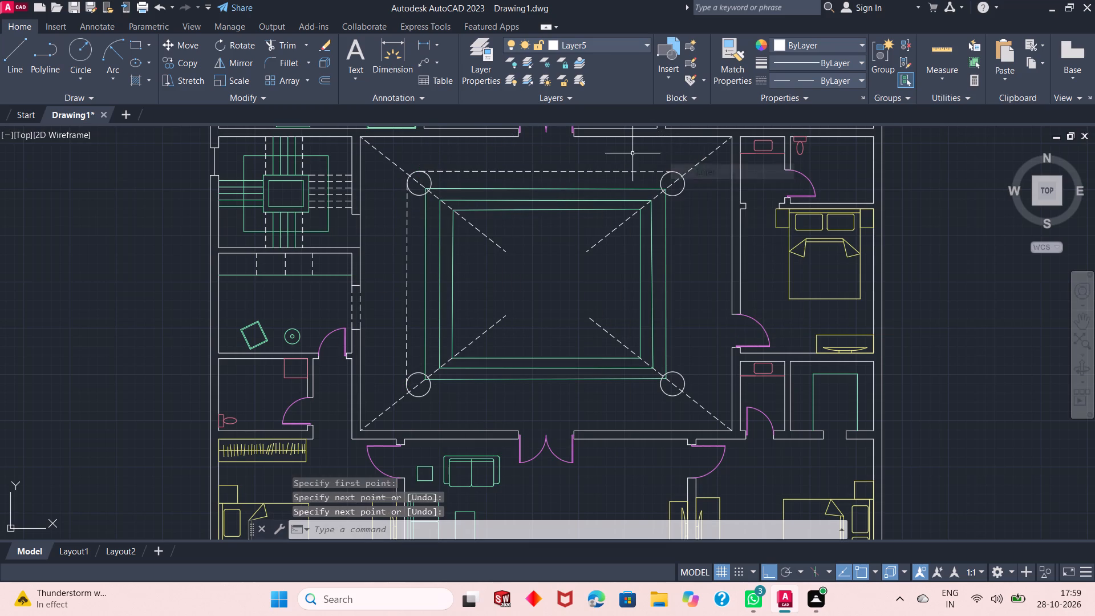
# Draw a vertical dashed line about 18' long joining the outer right quadrants of the two right circles.
pyautogui.rightClick(631, 153)
pyautogui.click(645, 161)
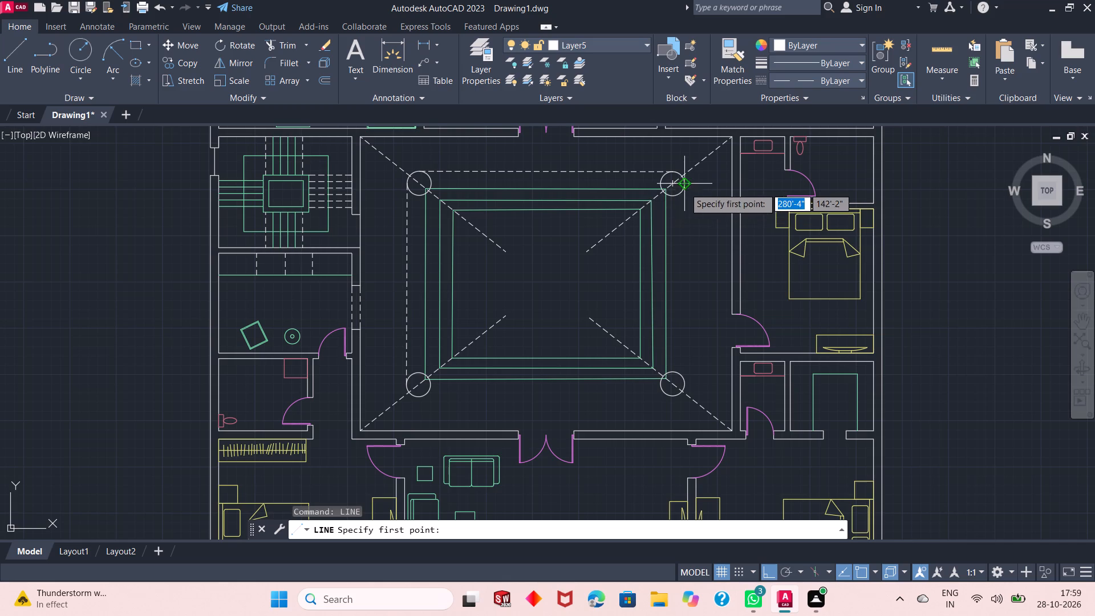
pyautogui.click(684, 188)
pyautogui.click(687, 384)
pyautogui.rightClick(712, 339)
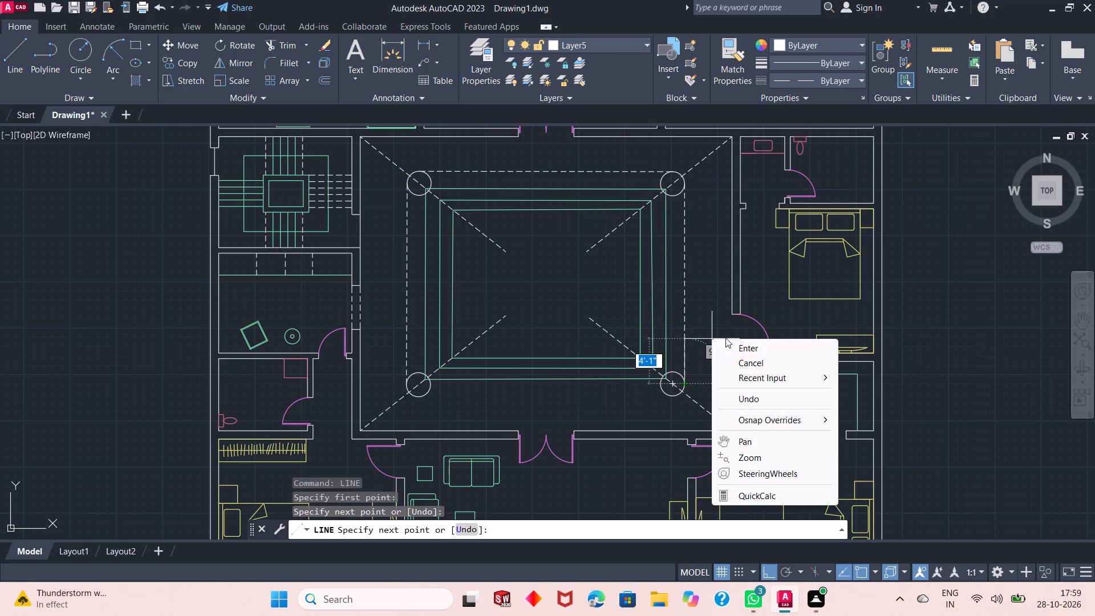
pyautogui.click(737, 345)
# Draw a horizontal dashed line about 22'-4" long joining the bottom quadrants of the two lower circles.
pyautogui.rightClick(692, 242)
pyautogui.click(718, 250)
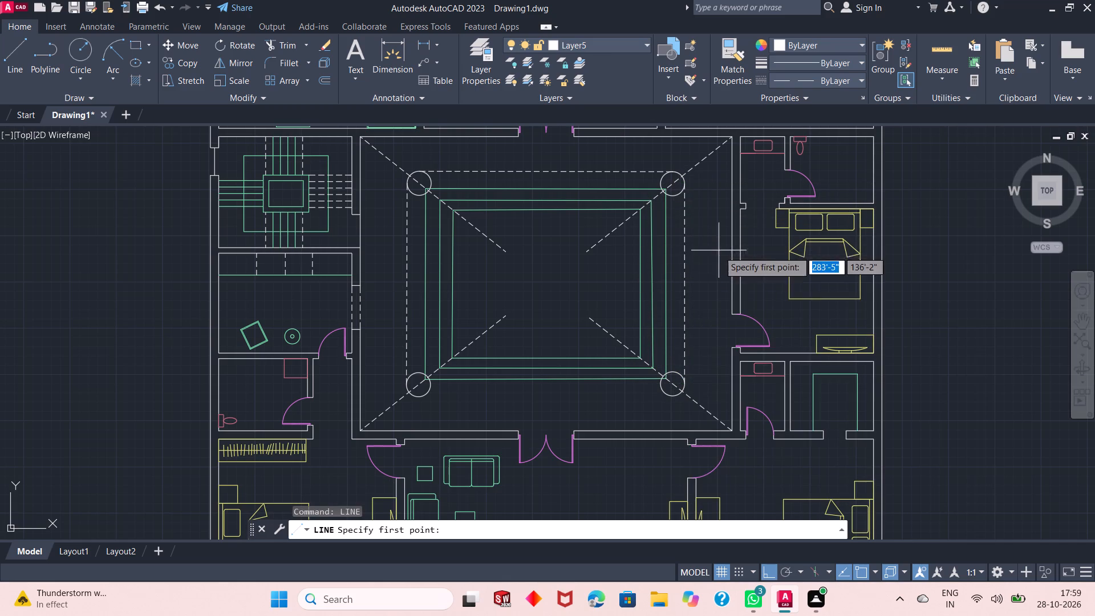
pyautogui.click(413, 398)
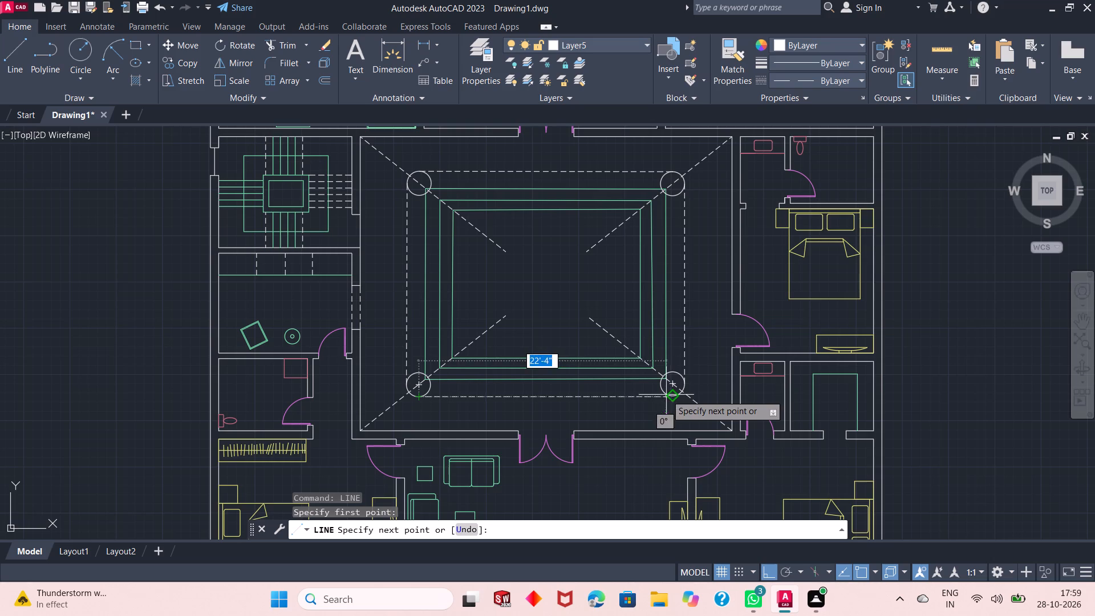
pyautogui.click(670, 395)
pyautogui.rightClick(711, 322)
pyautogui.click(721, 330)
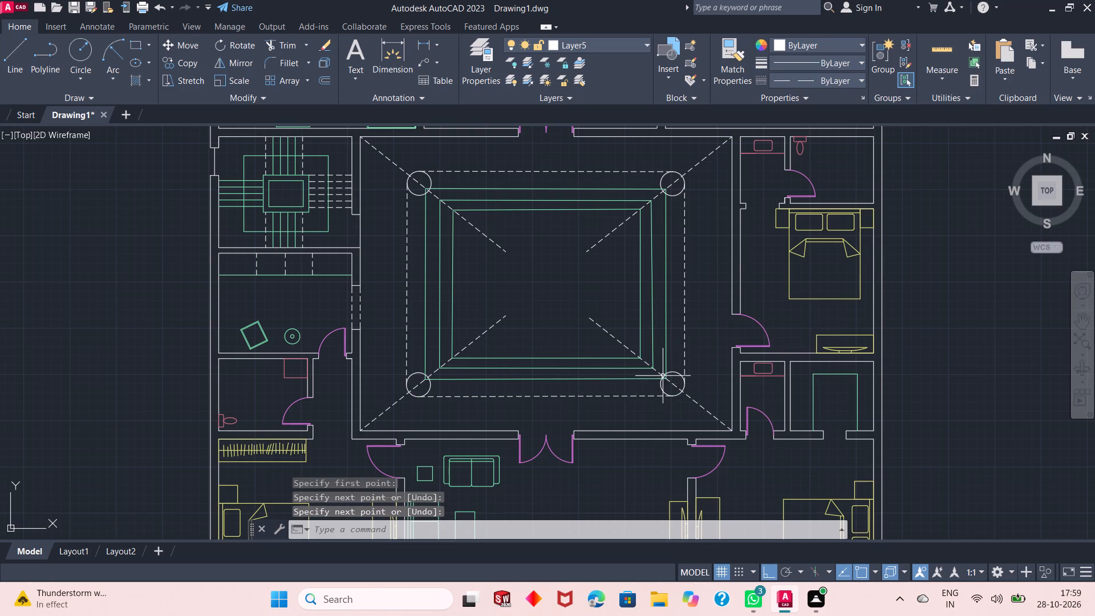
# Make layer 0 current and draw a small circle centred on the left edge of the central room's outermost green rectangle.
pyautogui.scroll(-1, 608, 403)
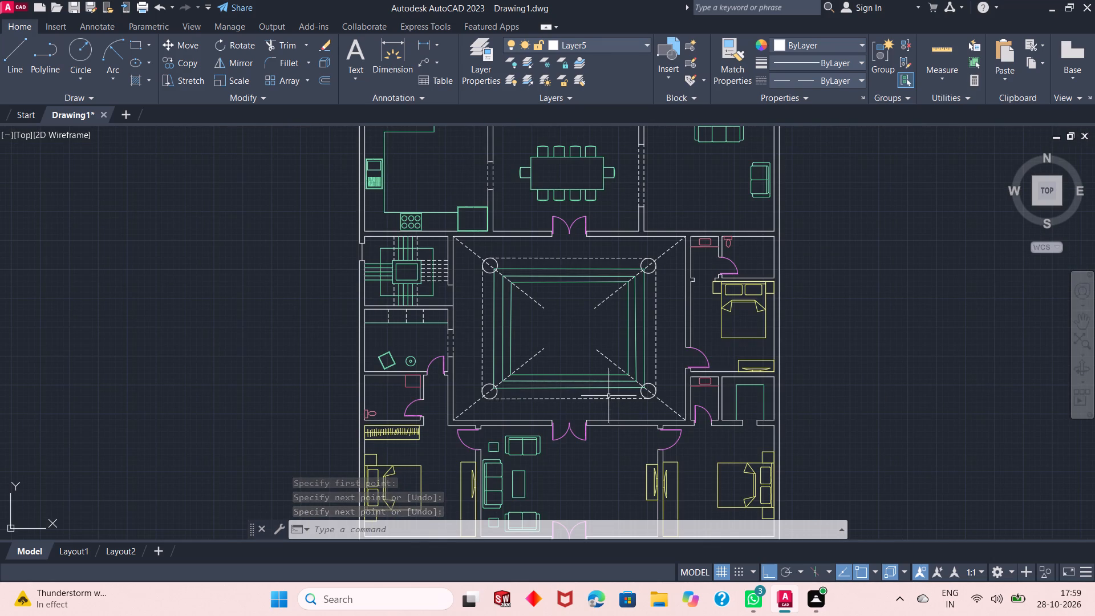
pyautogui.scroll(2, 484, 301)
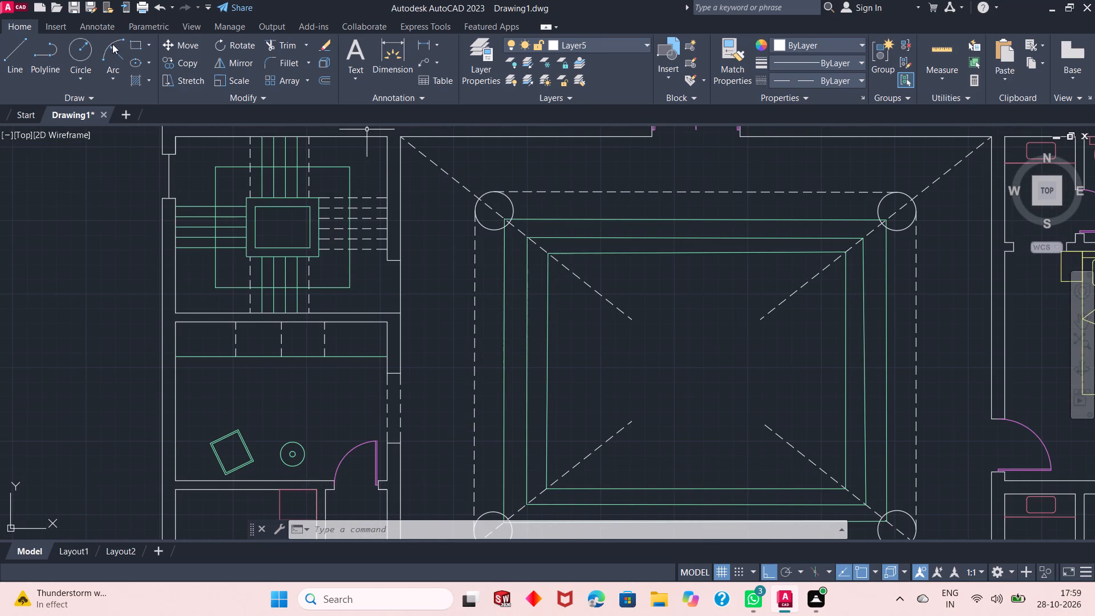
pyautogui.click(575, 44)
pyautogui.click(578, 56)
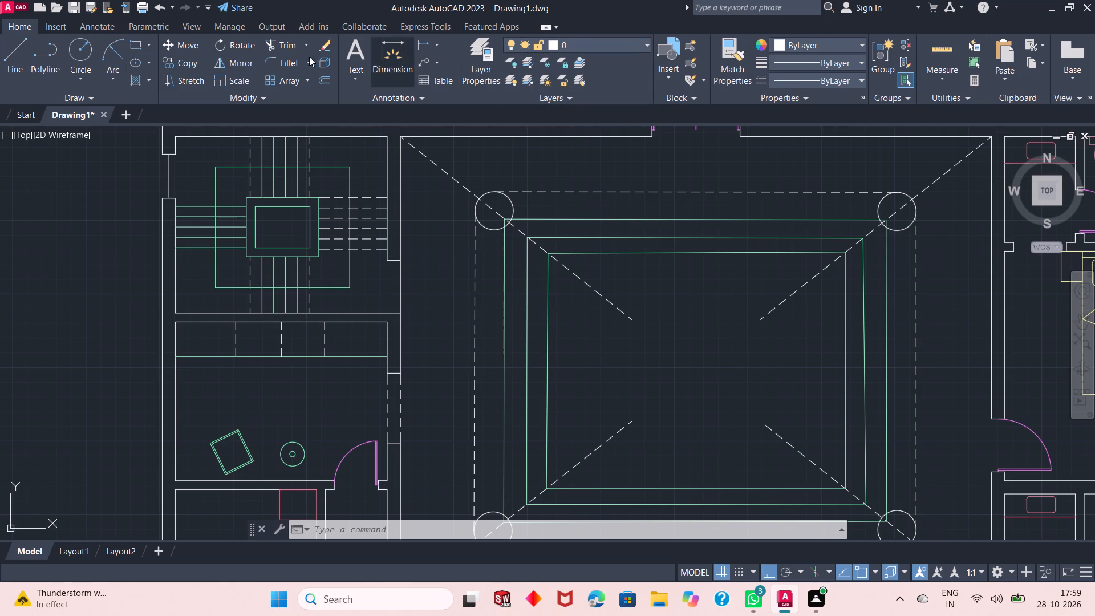
pyautogui.click(73, 56)
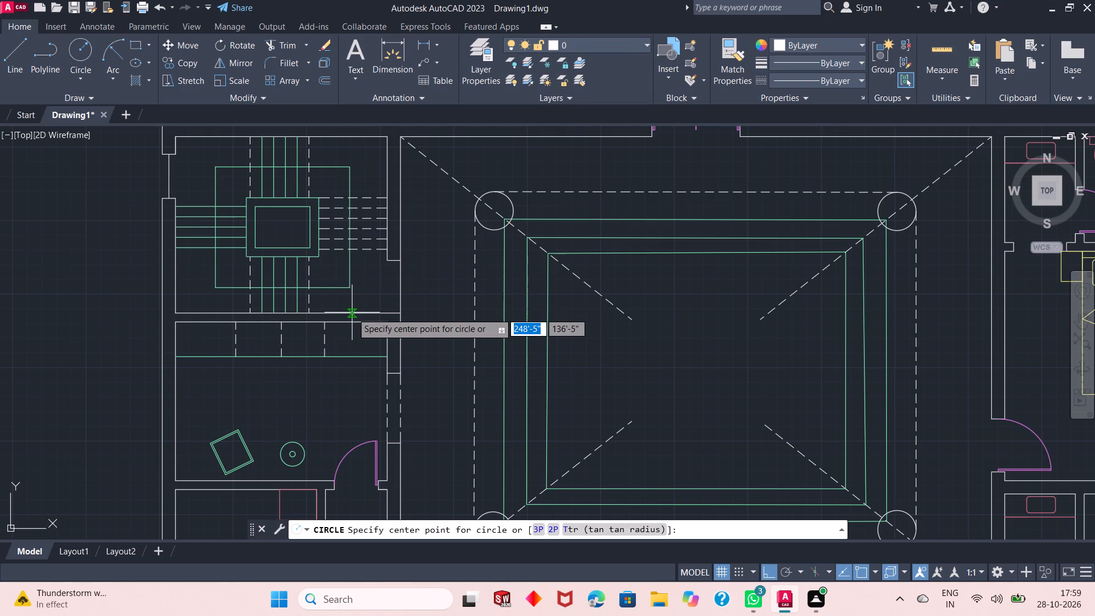
pyautogui.click(500, 320)
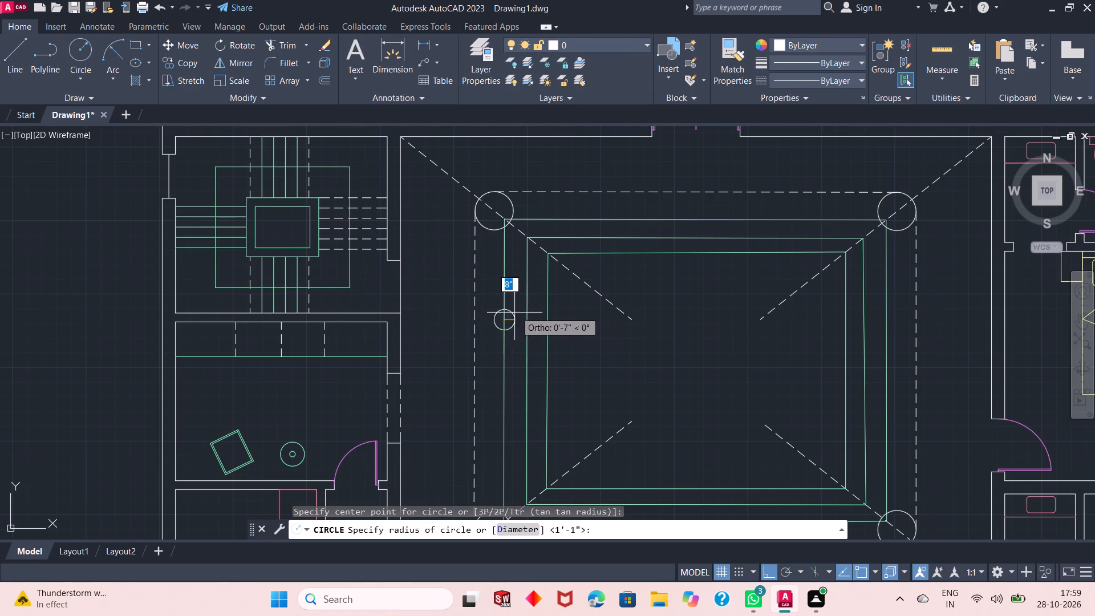